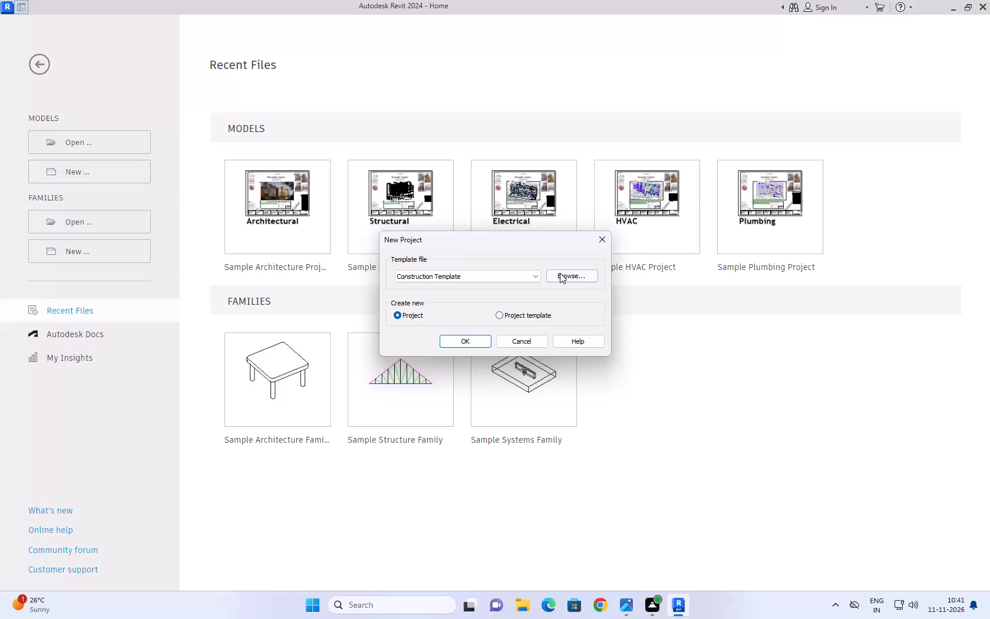
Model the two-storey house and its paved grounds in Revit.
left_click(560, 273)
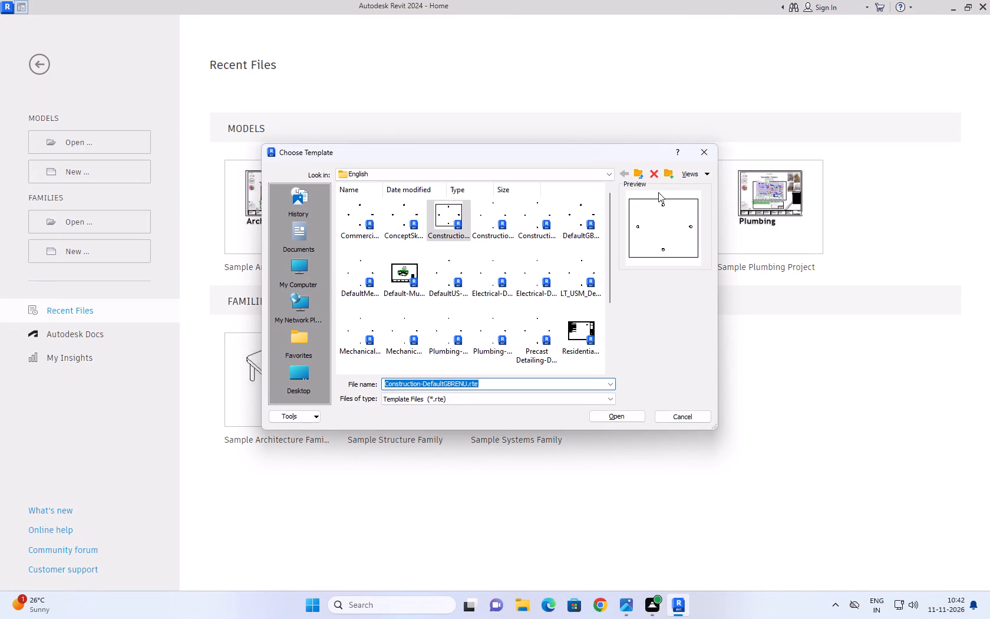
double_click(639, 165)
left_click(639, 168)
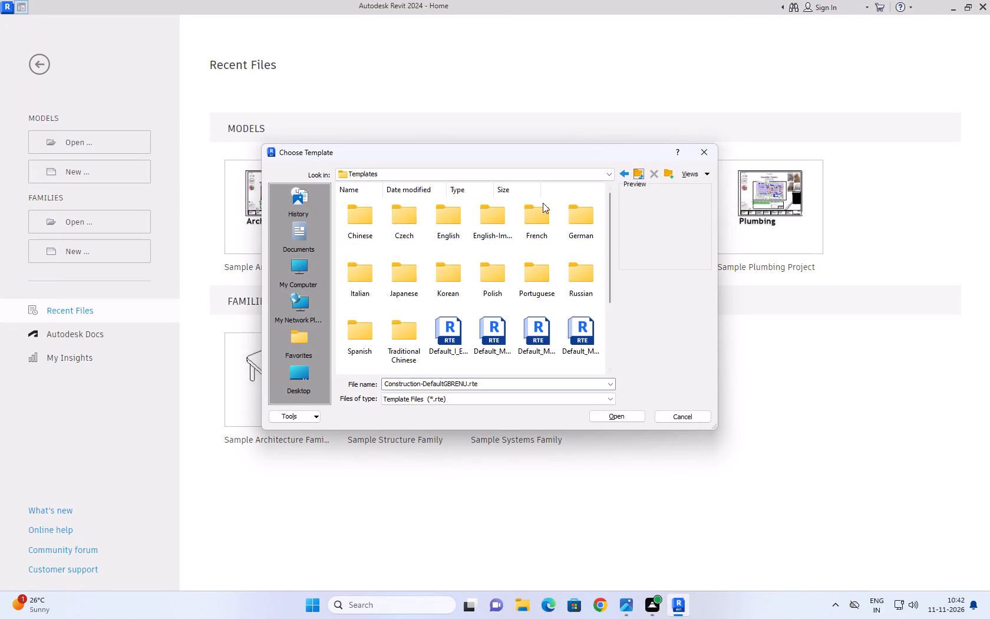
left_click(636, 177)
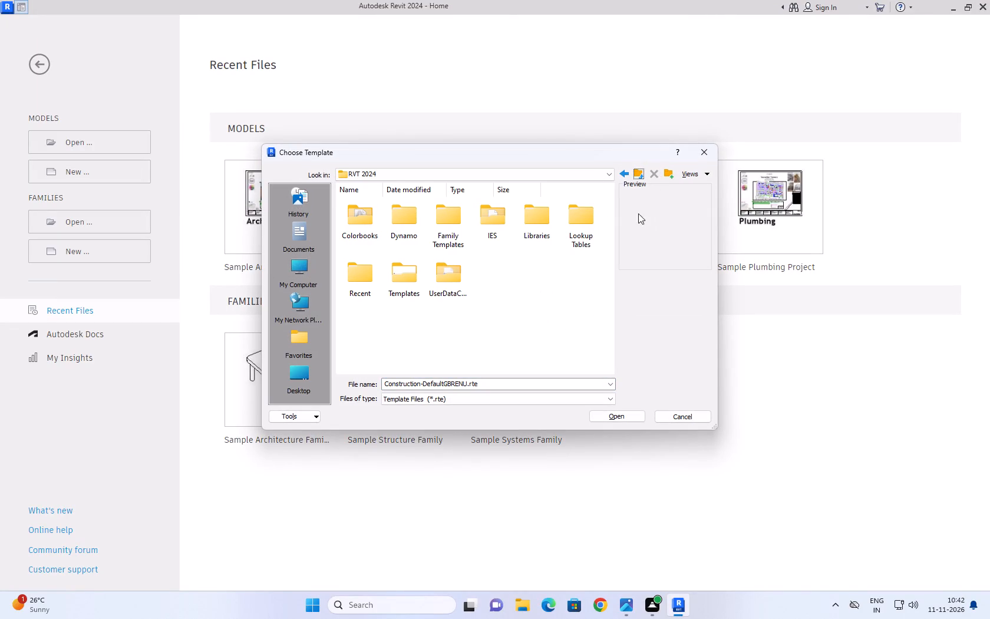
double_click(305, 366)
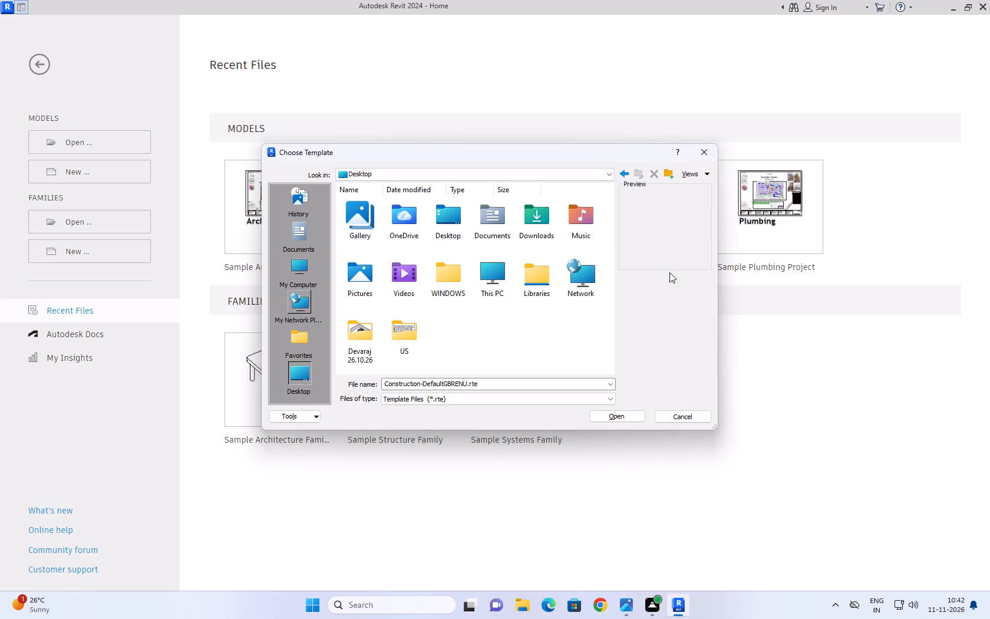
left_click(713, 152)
Create a new project from the default.rte template in the English-Imperial templates folder, showing the template files as a list.
left_click(570, 276)
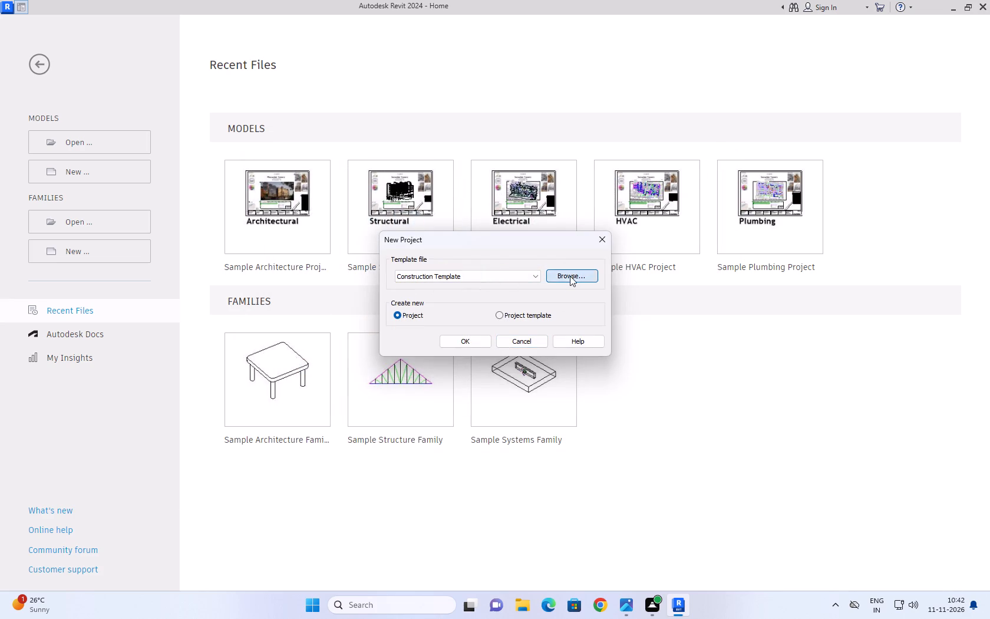
left_click(632, 174)
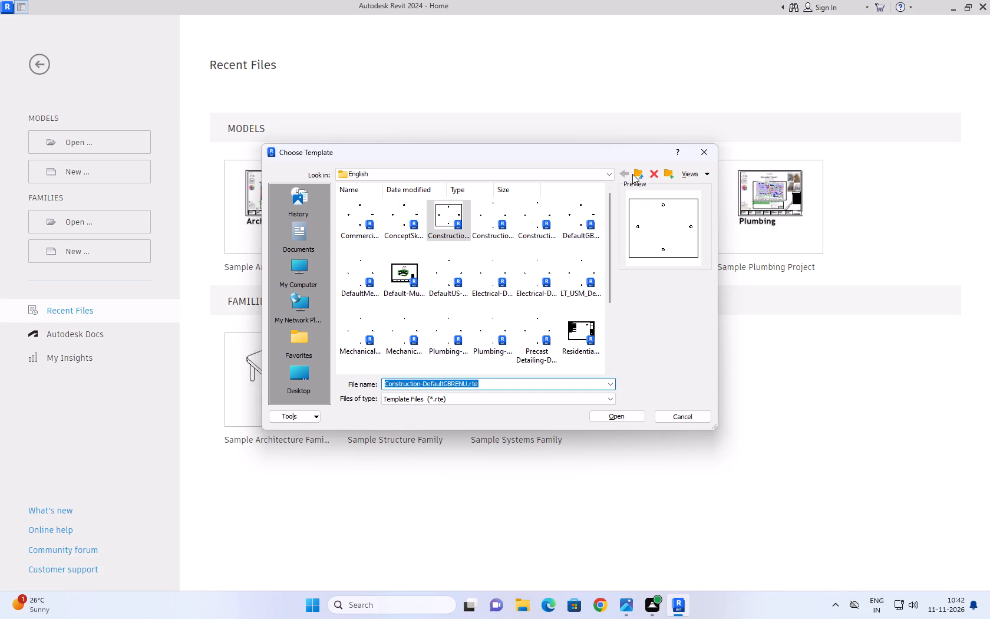
left_click(634, 172)
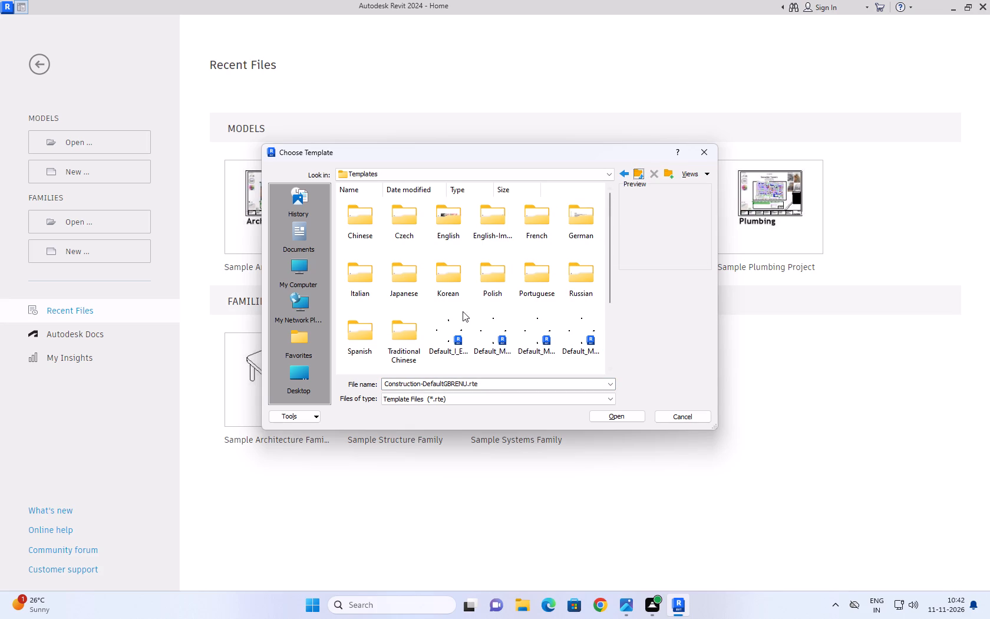
left_click(687, 169)
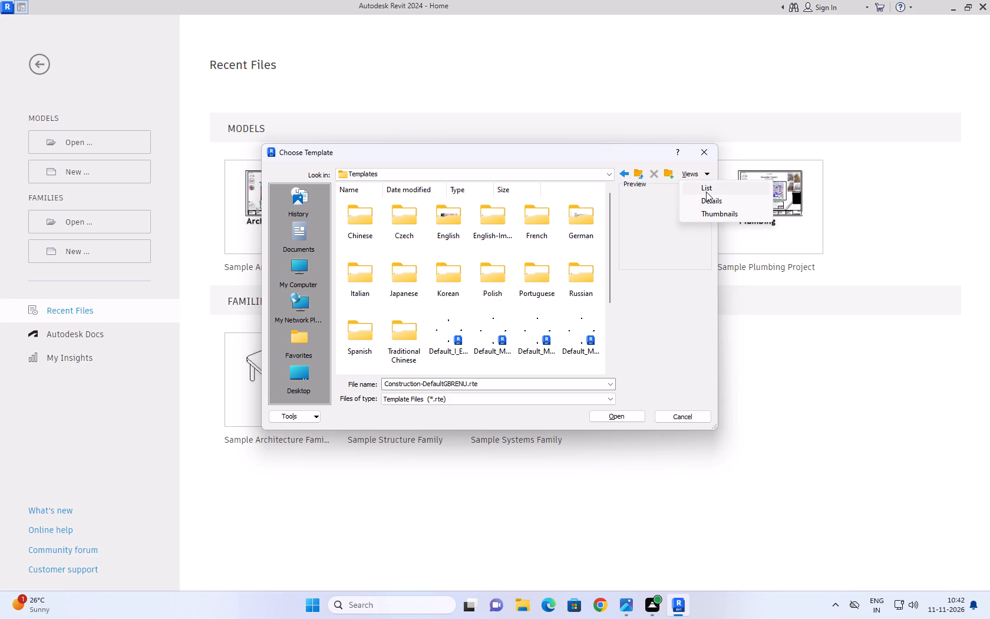
left_click(706, 192)
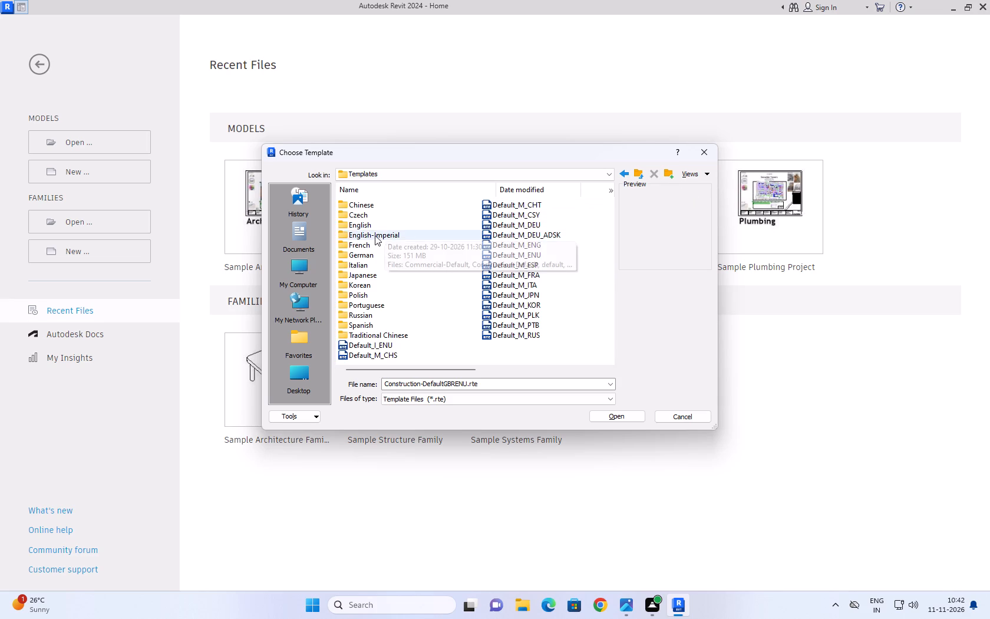
double_click(374, 236)
left_click(378, 225)
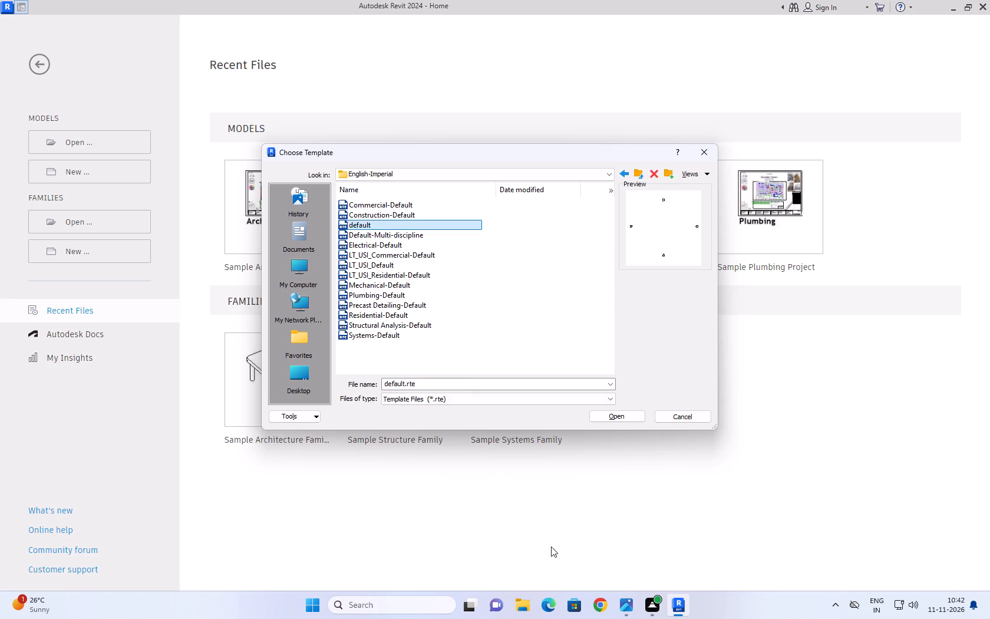
left_click(619, 413)
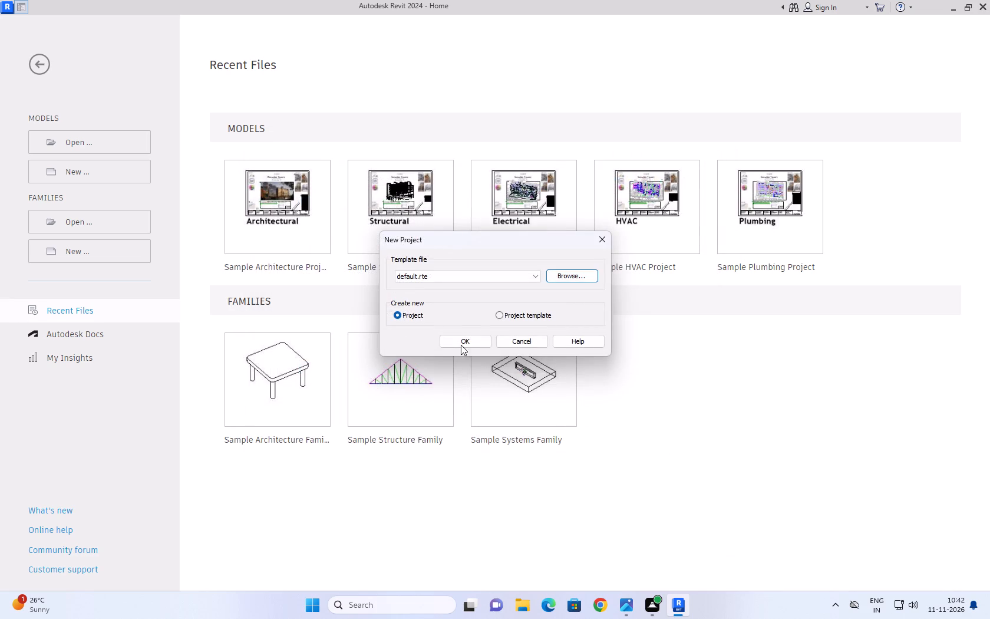
left_click(461, 340)
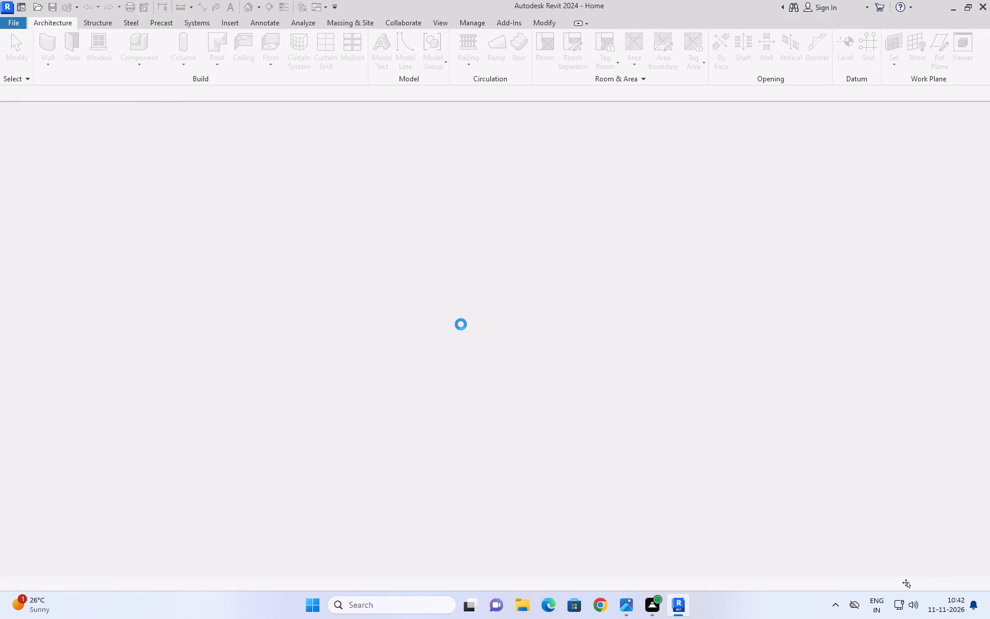
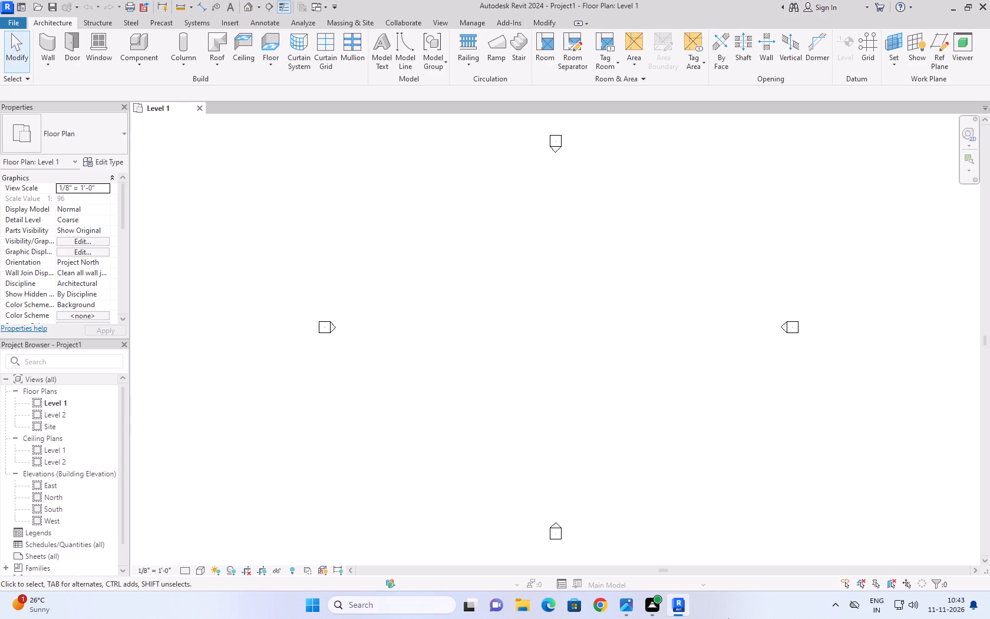
Import the image images11.11.26.jpg from the Desktop and place it between the elevation markers, west of centre, in the Level 1 plan.
scroll(445, 219, "down", 3)
left_click(235, 24)
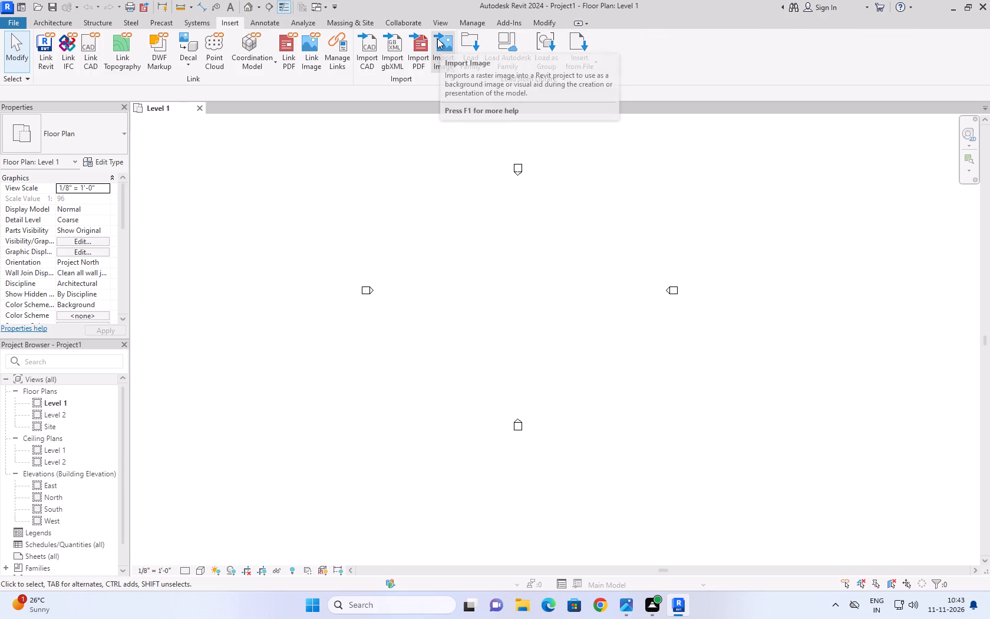
left_click(437, 48)
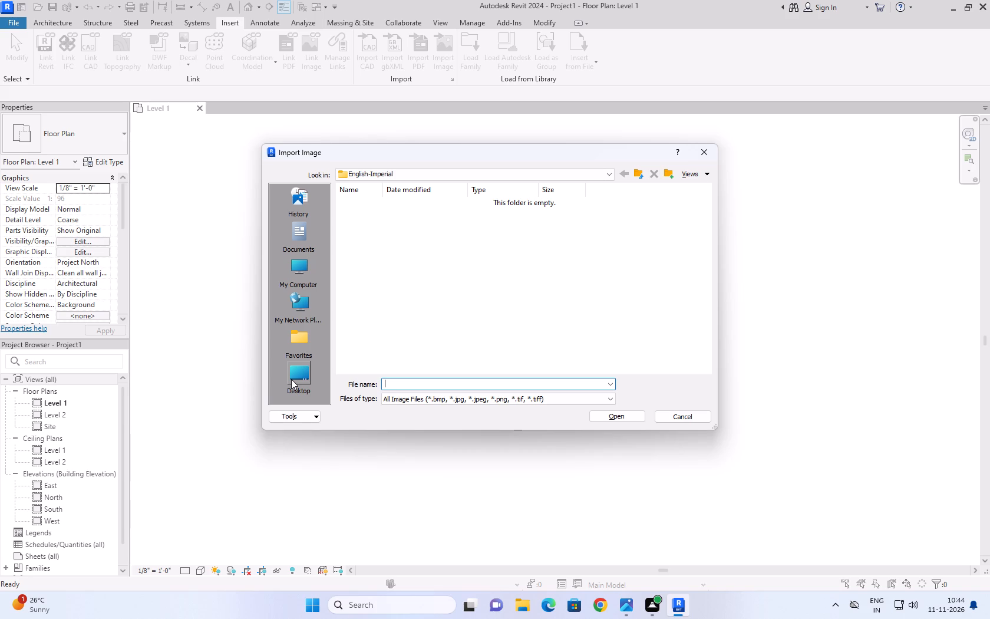
left_click(301, 383)
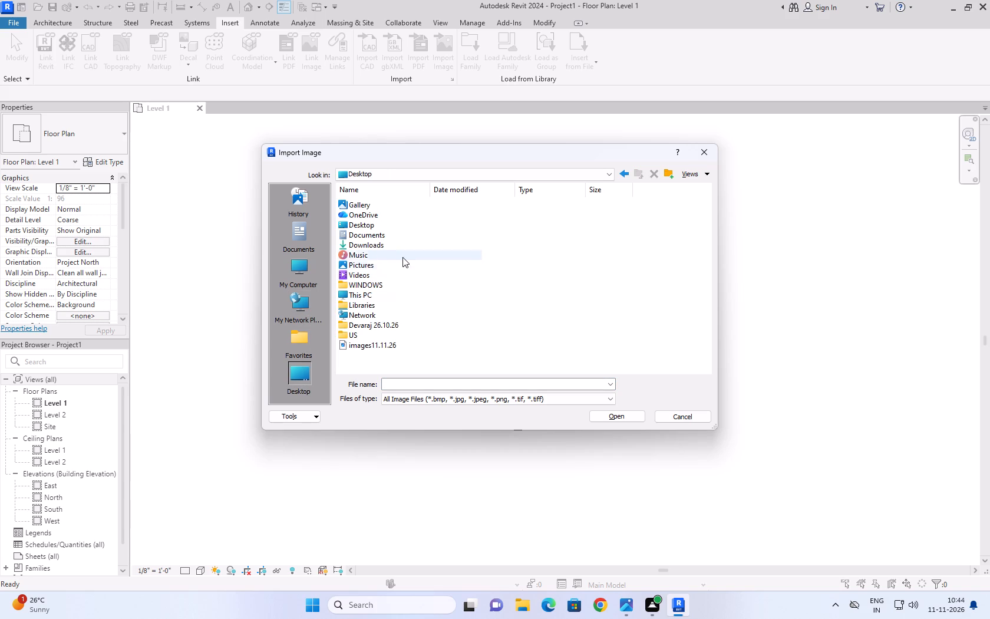
left_click(391, 343)
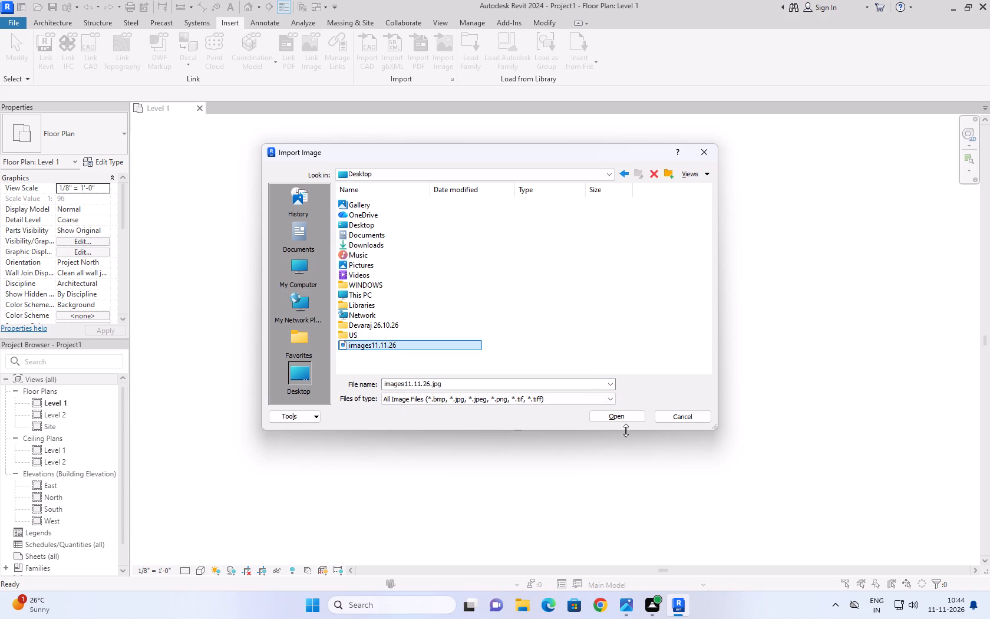
left_click(625, 418)
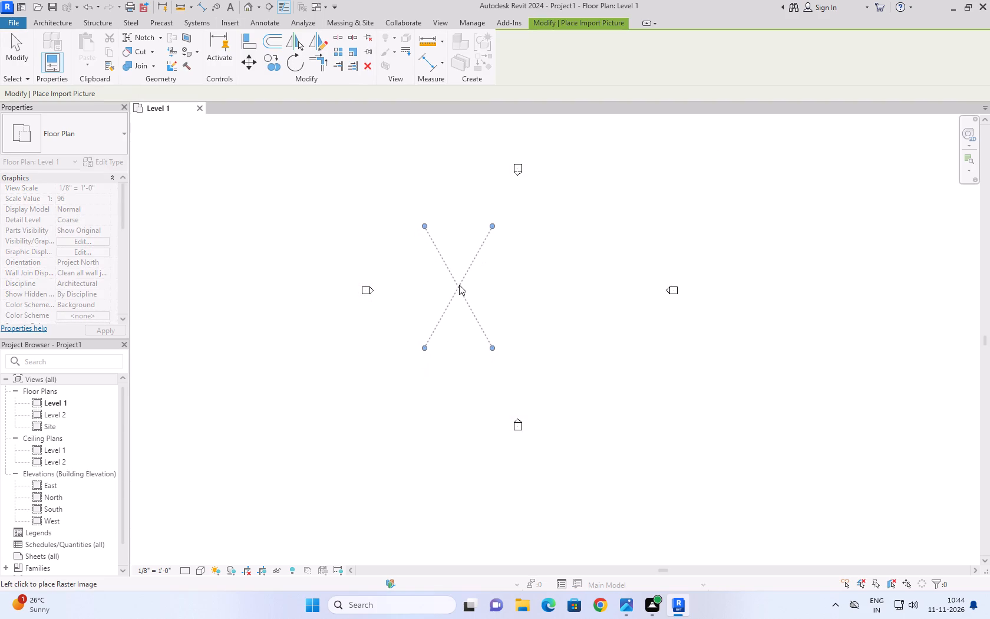
left_click(460, 277)
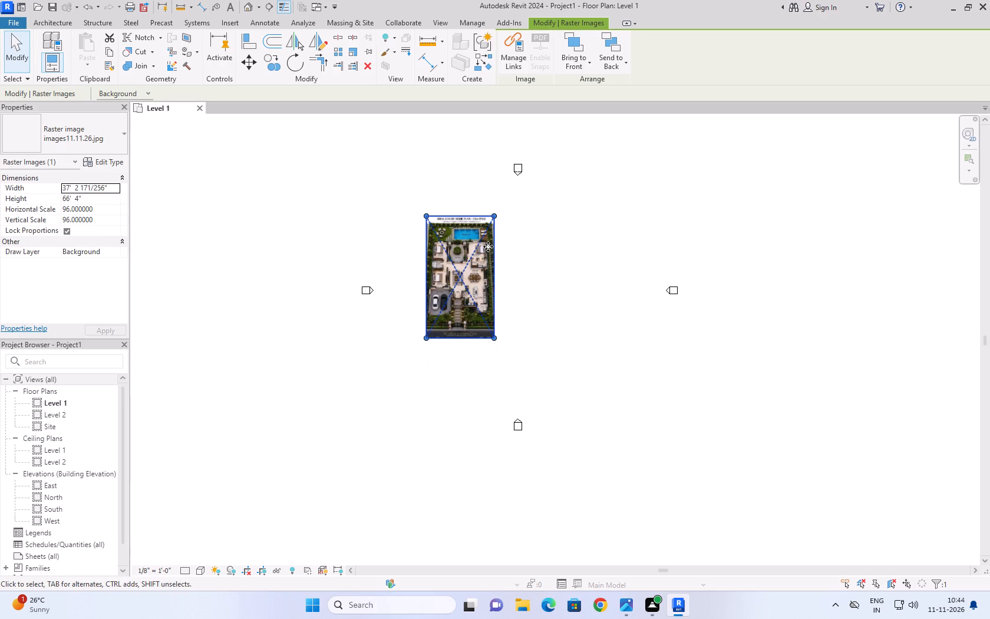
Enlarge the imported house plan image proportionally from its upper-right corner to about 42' wide by 74' 11" high.
scroll(493, 248, "up", 7)
middle_click_drag(513, 231, 489, 274)
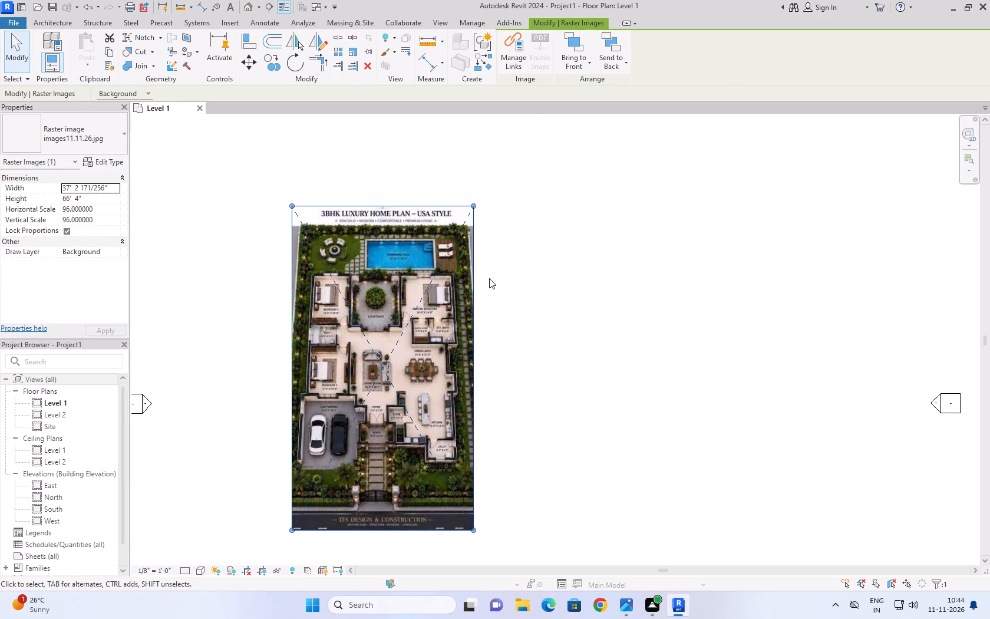
scroll(470, 322, "down", 1)
middle_click_drag(511, 387, 457, 350)
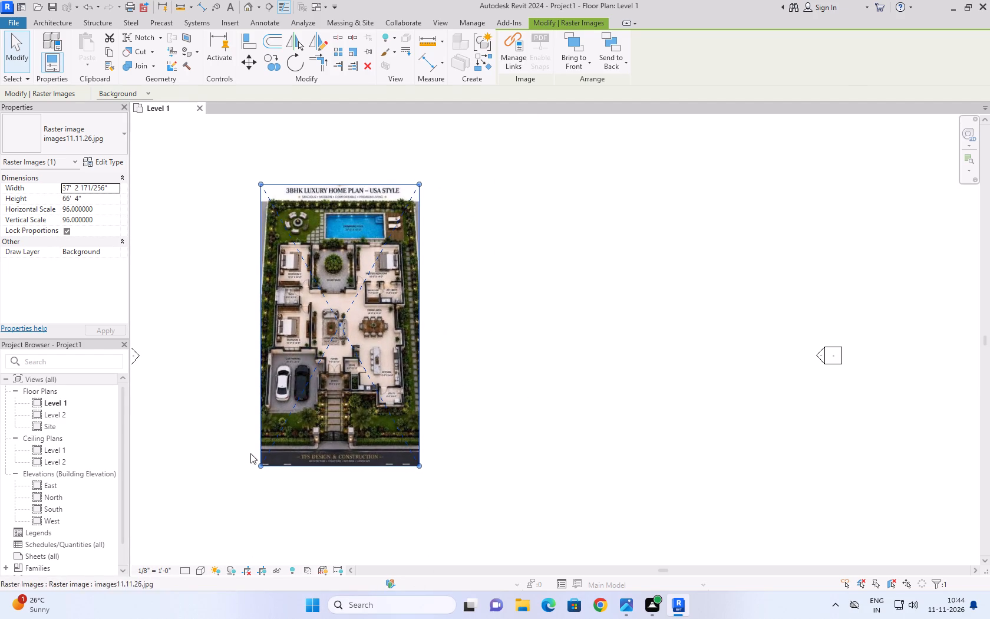
left_click(460, 291)
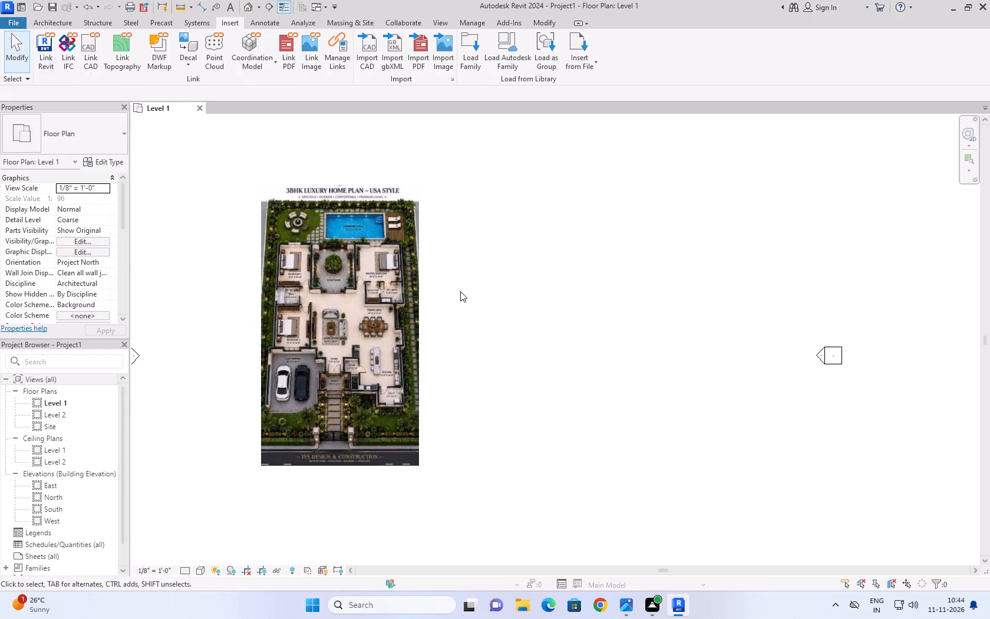
left_click(386, 186)
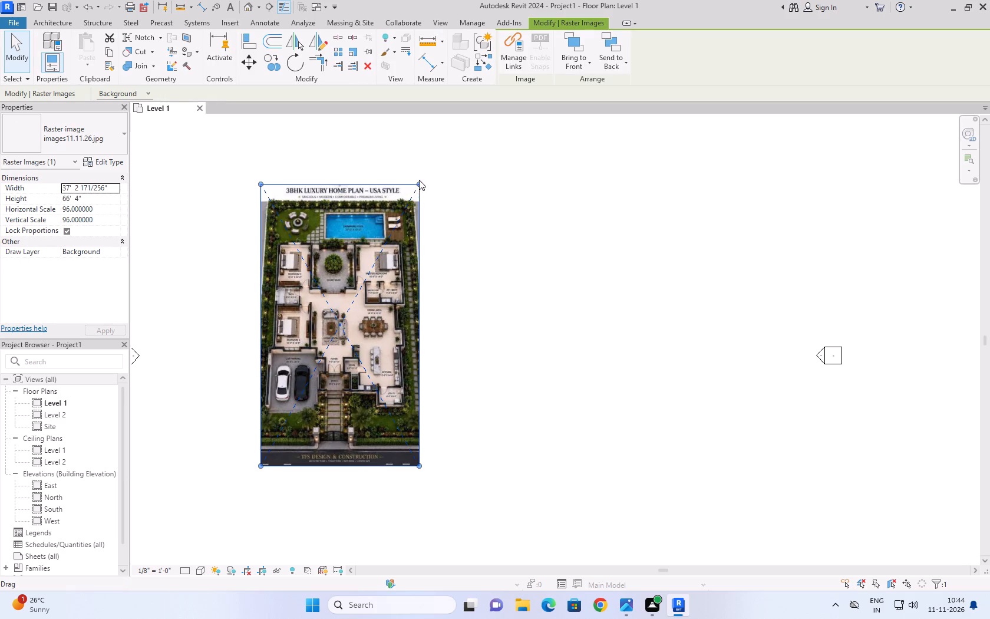
left_click_drag(421, 183, 470, 162)
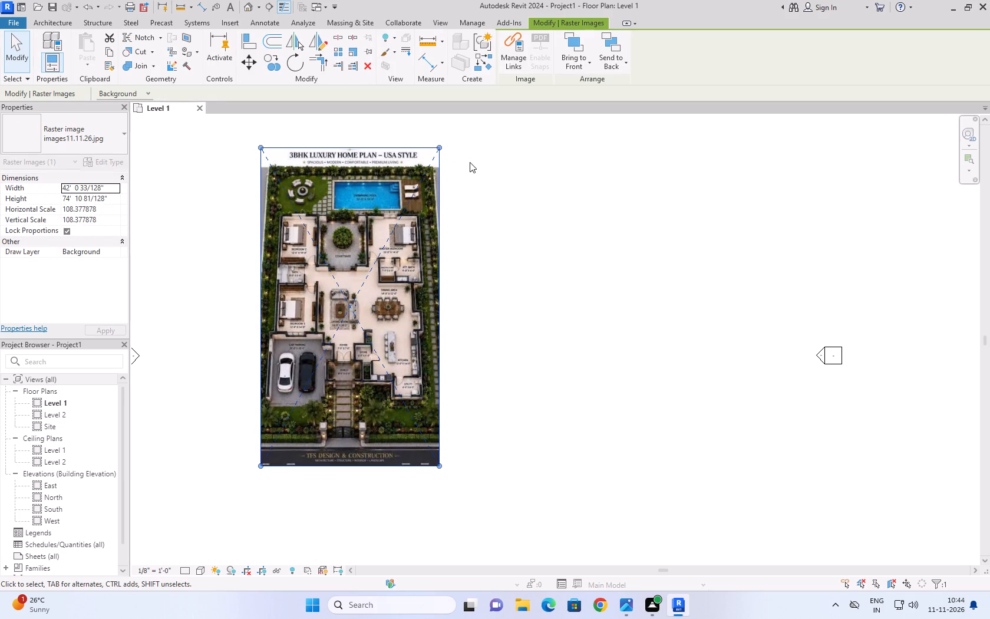
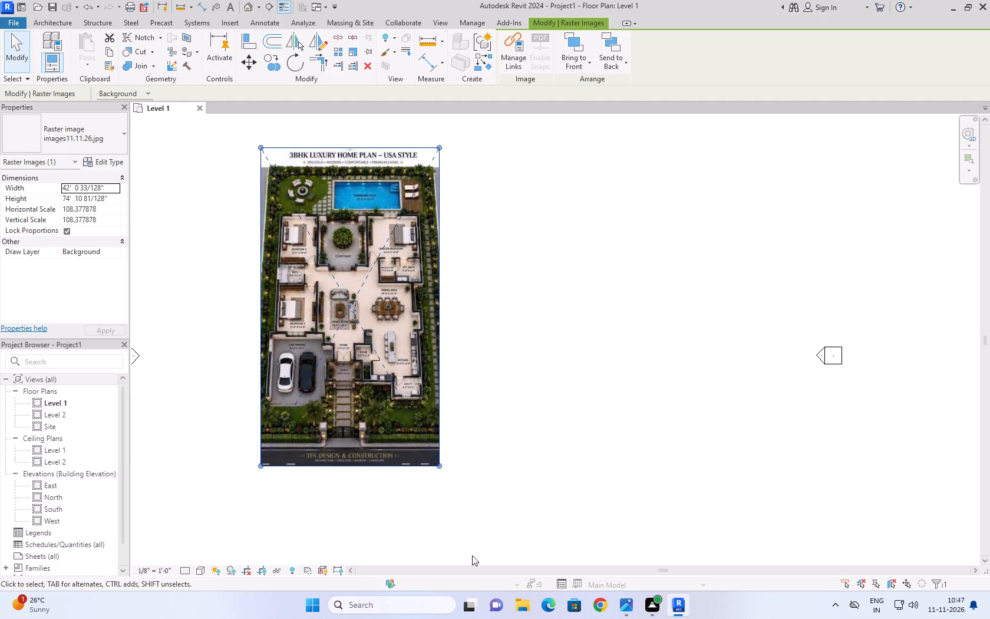
Select the imported 3BHK luxury home plan image in the Level 1 floor plan.
left_click(473, 351)
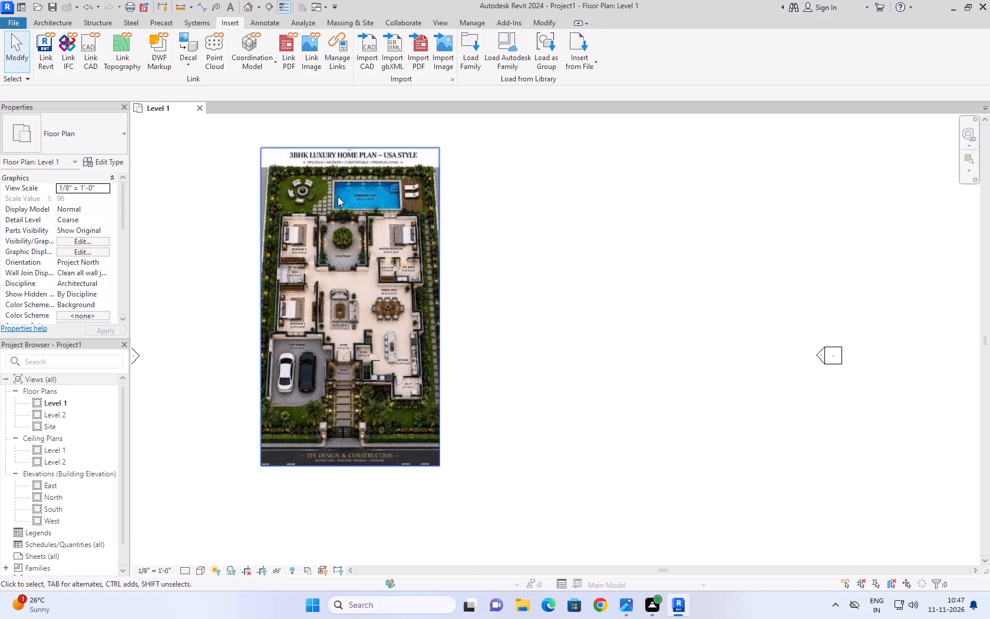
scroll(324, 213, "up", 4)
scroll(324, 213, "down", 2)
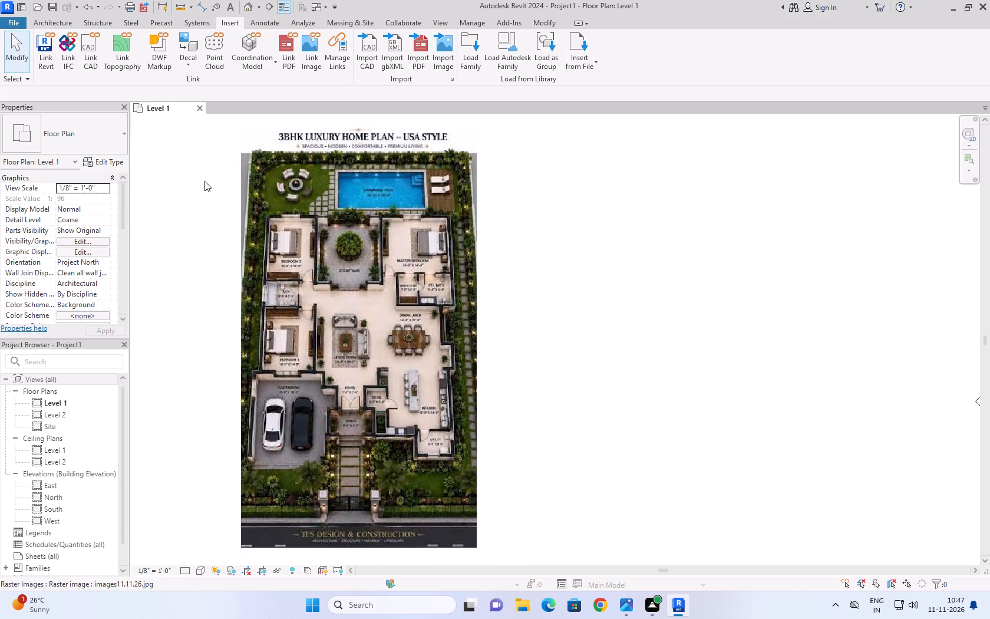
left_click(197, 182)
left_click(348, 546)
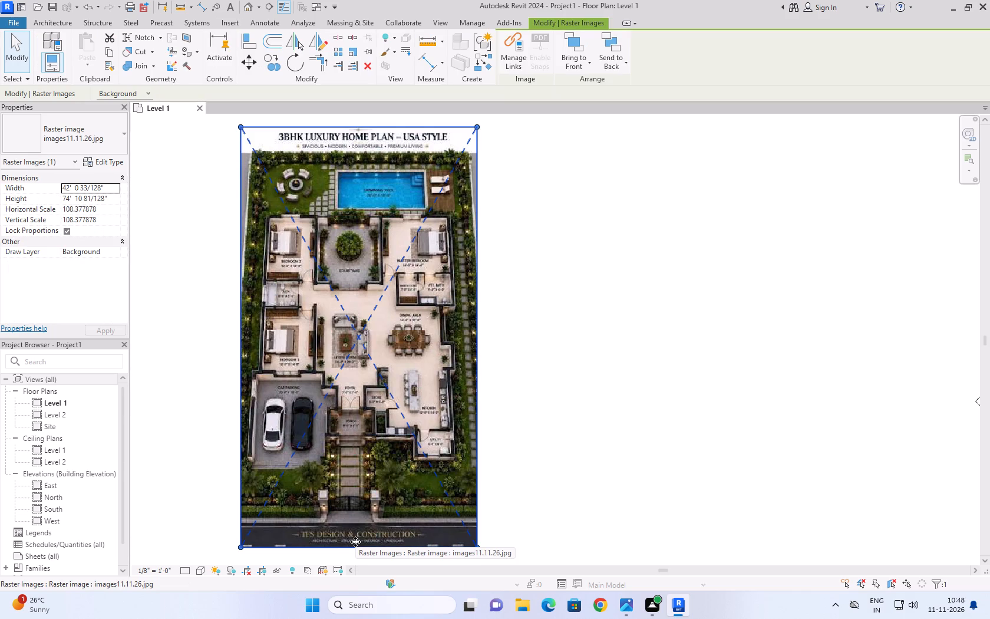
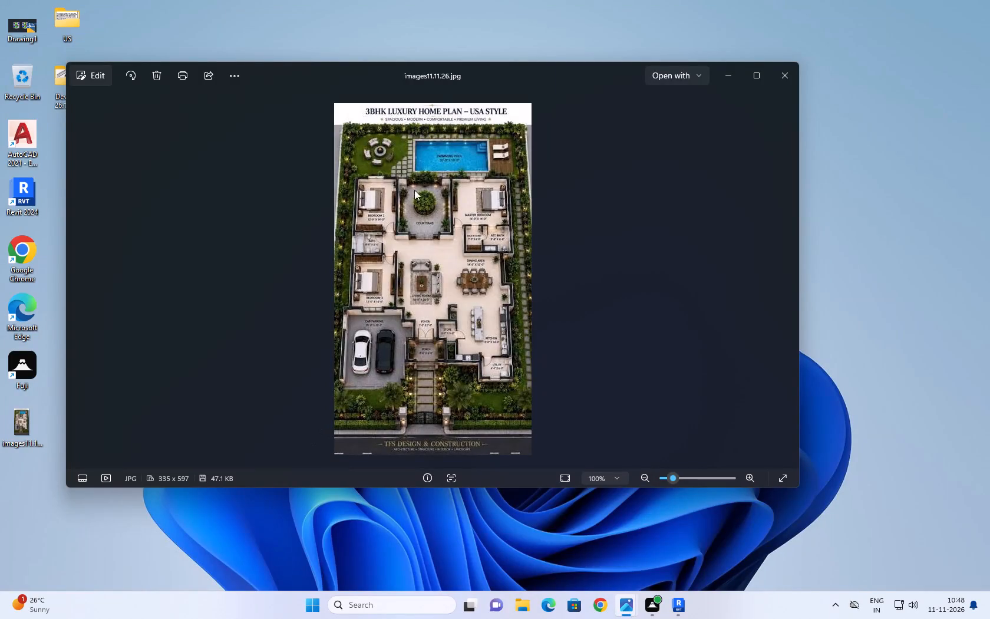
Open the 3BHK luxury home plan image images11.11.26.jpg for editing in Photos.
left_click(104, 72)
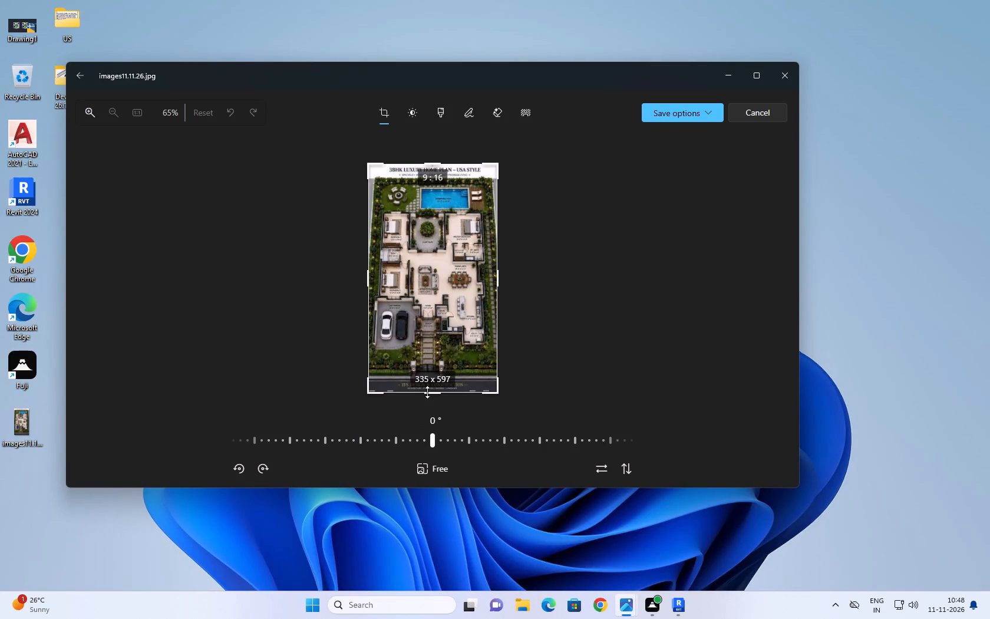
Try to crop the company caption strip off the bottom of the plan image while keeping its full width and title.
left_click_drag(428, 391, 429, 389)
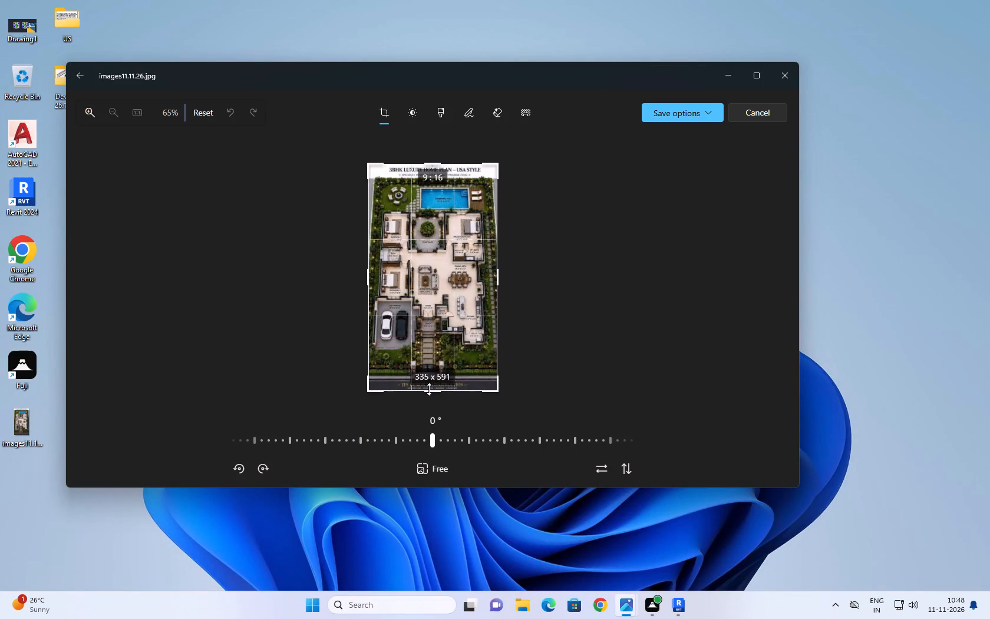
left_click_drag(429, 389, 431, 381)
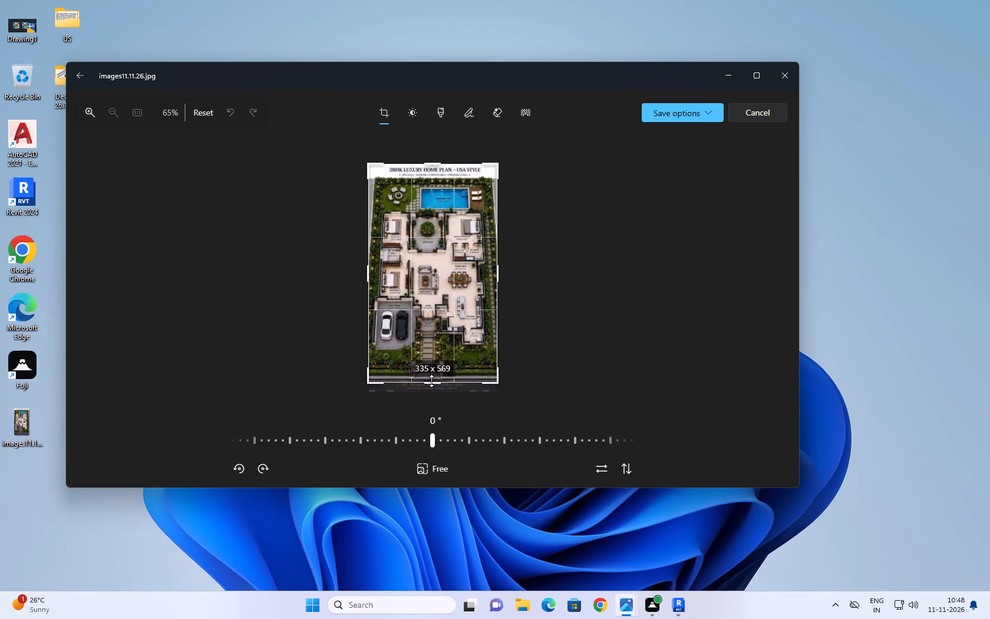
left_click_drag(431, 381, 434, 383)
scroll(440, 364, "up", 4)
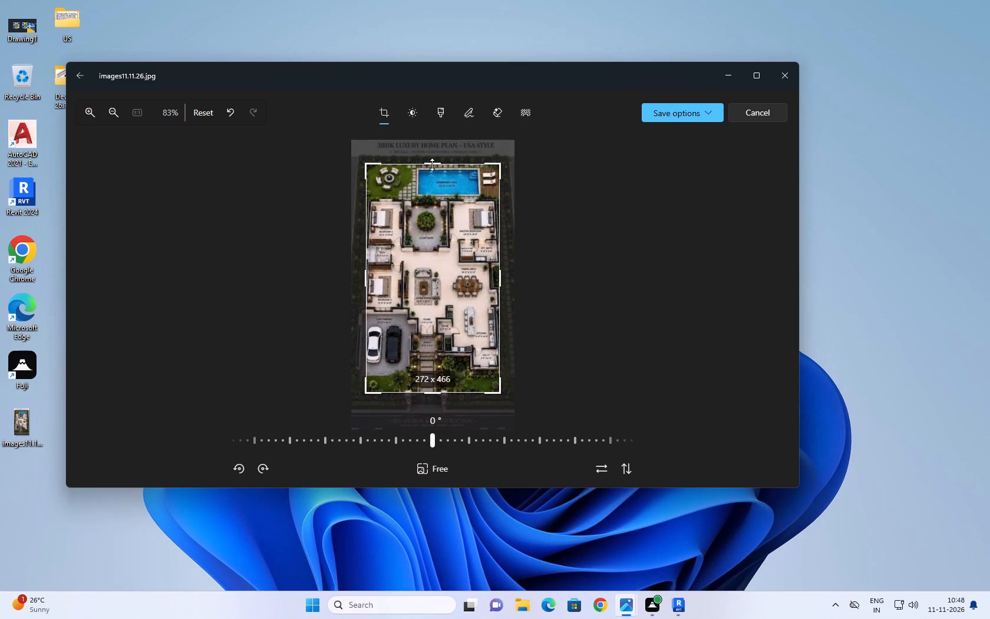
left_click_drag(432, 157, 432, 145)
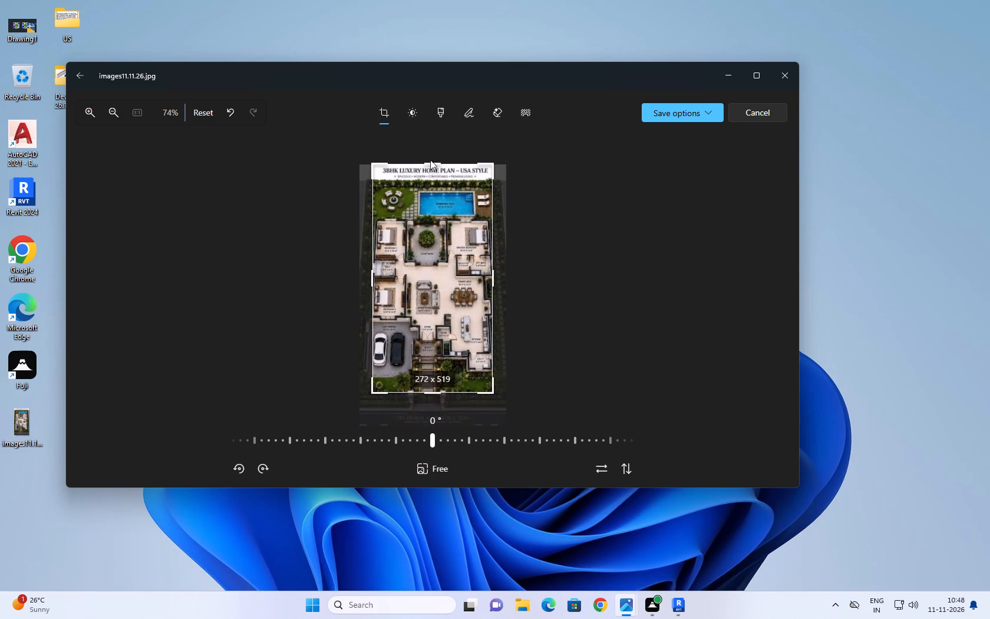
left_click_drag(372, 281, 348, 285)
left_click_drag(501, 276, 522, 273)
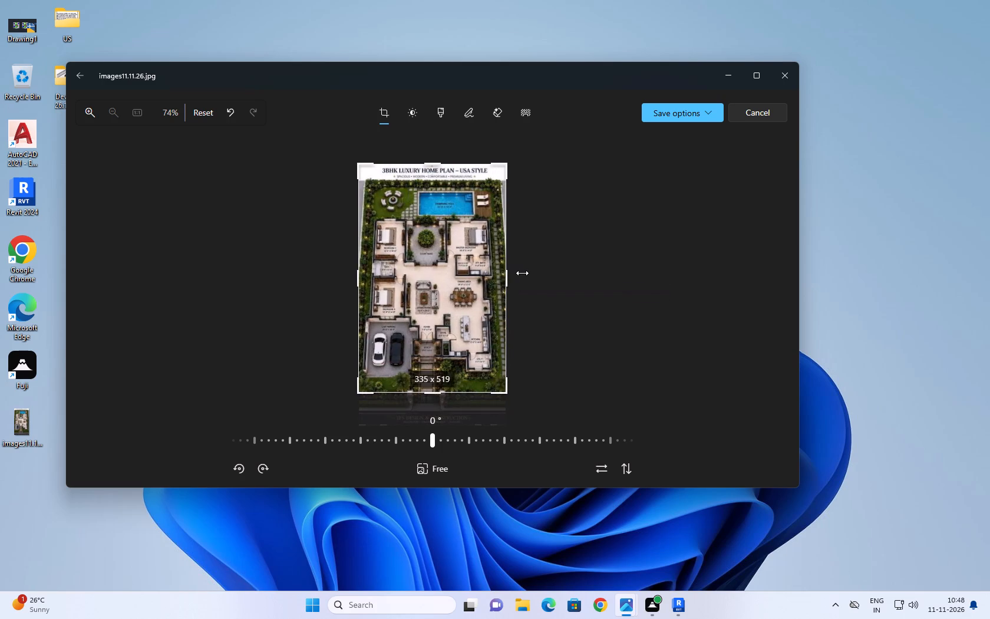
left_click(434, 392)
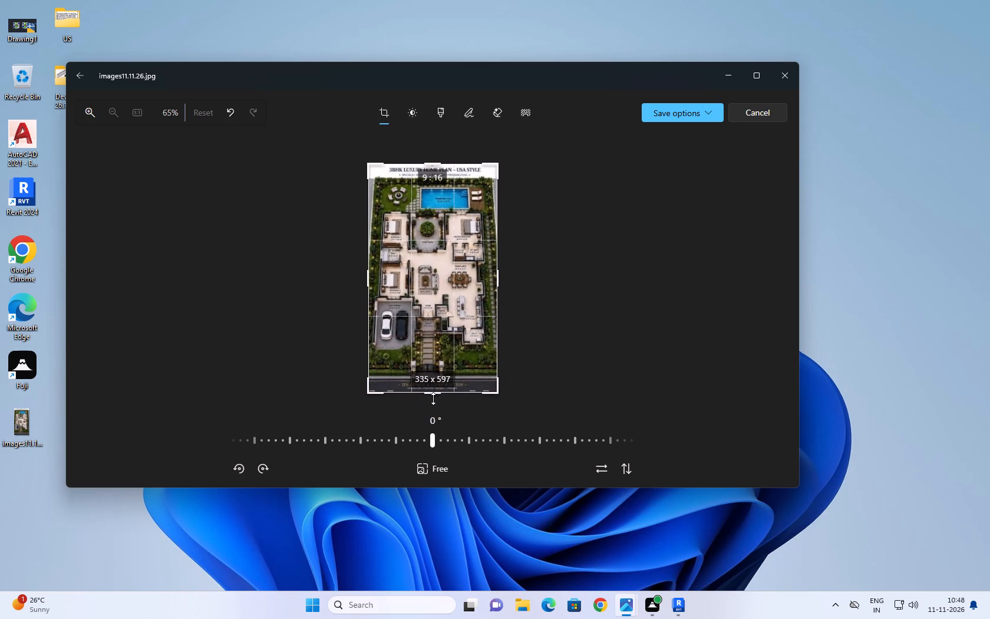
Crop the company caption strip off the plan image's bottom edge, keeping the full width and title, to 335 x 574 pixels.
scroll(434, 389, "up", 4)
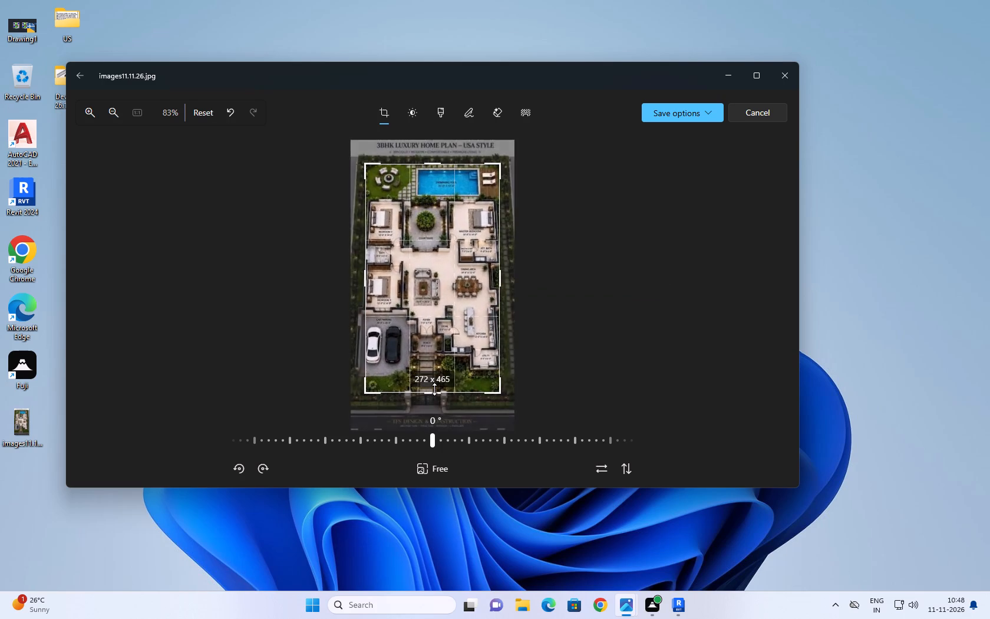
left_click_drag(434, 392, 434, 404)
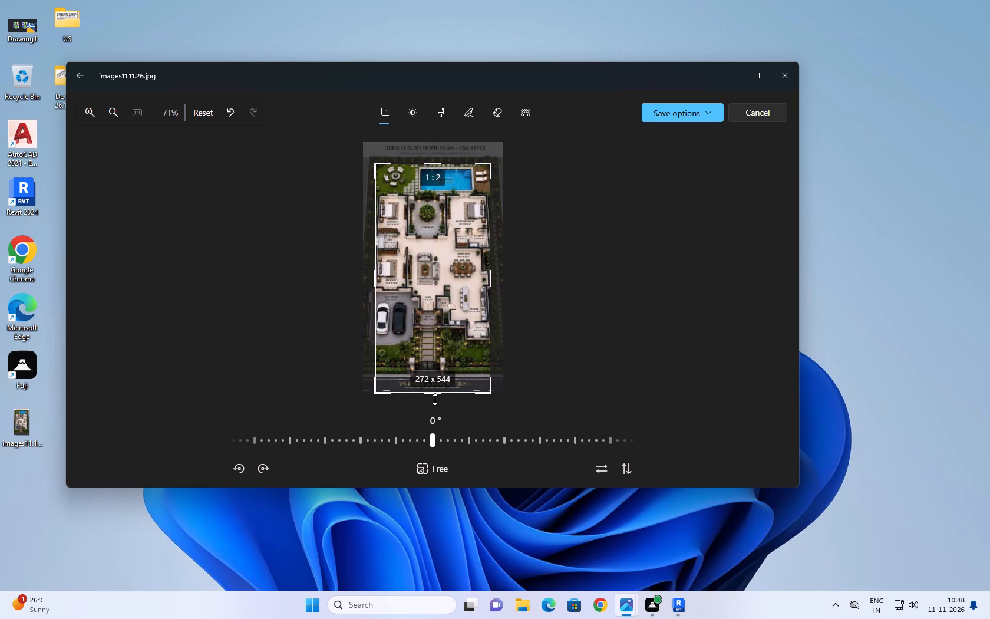
left_click_drag(434, 394, 434, 387)
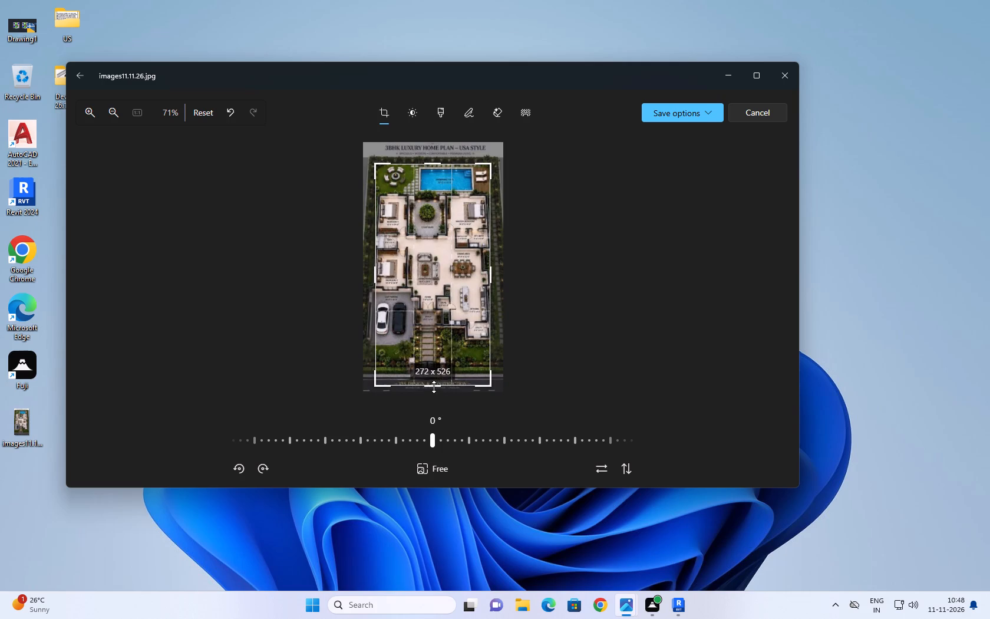
left_click_drag(434, 387, 434, 385)
left_click_drag(493, 281, 495, 281)
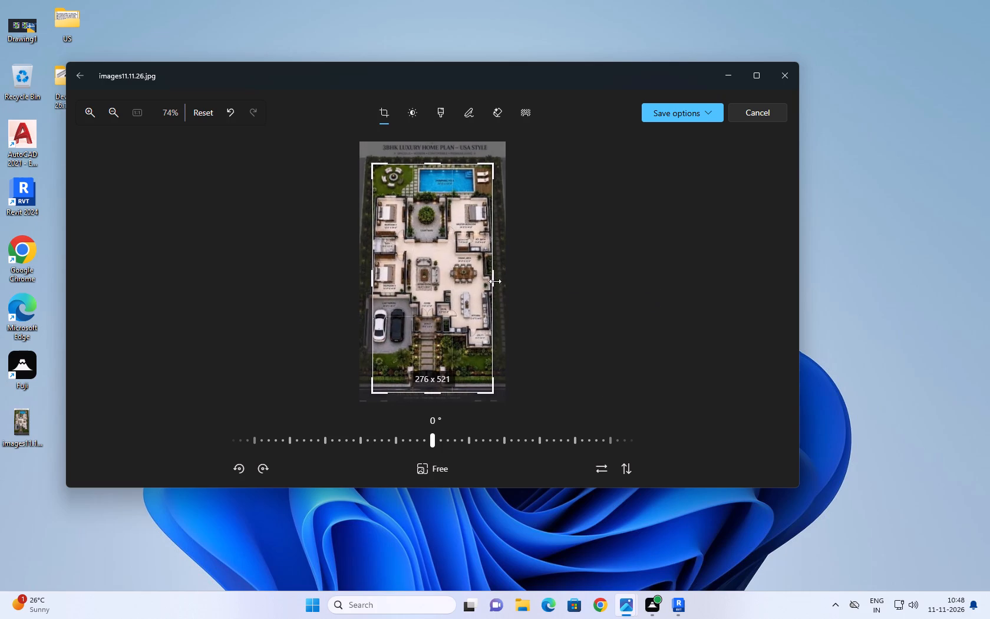
left_click_drag(495, 281, 502, 281)
left_click_drag(362, 279, 345, 284)
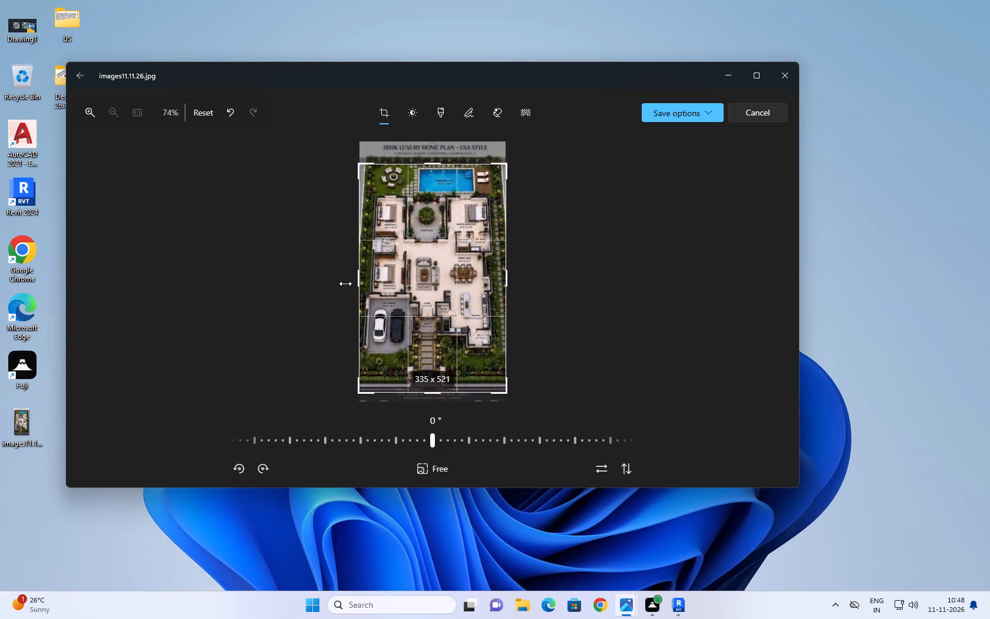
left_click_drag(345, 284, 344, 284)
left_click(428, 163)
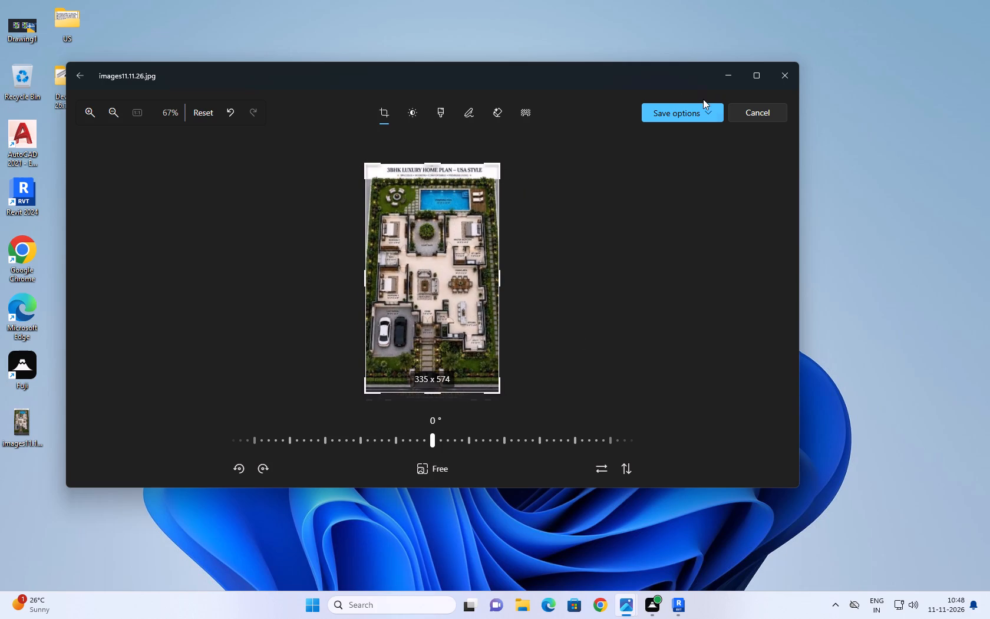
Save the cropped plan image over the original file.
left_click(692, 117)
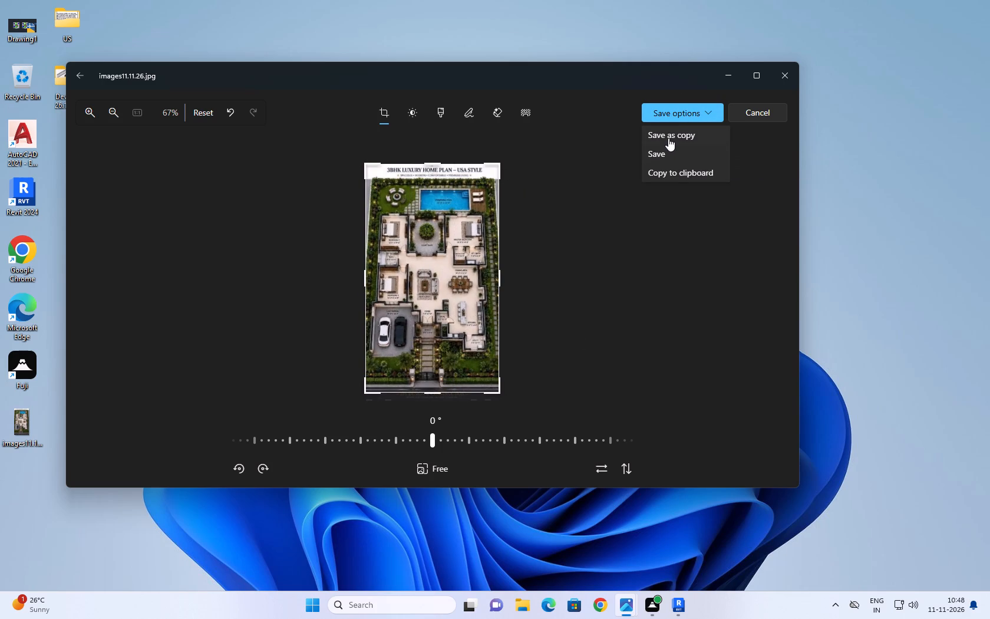
left_click(668, 154)
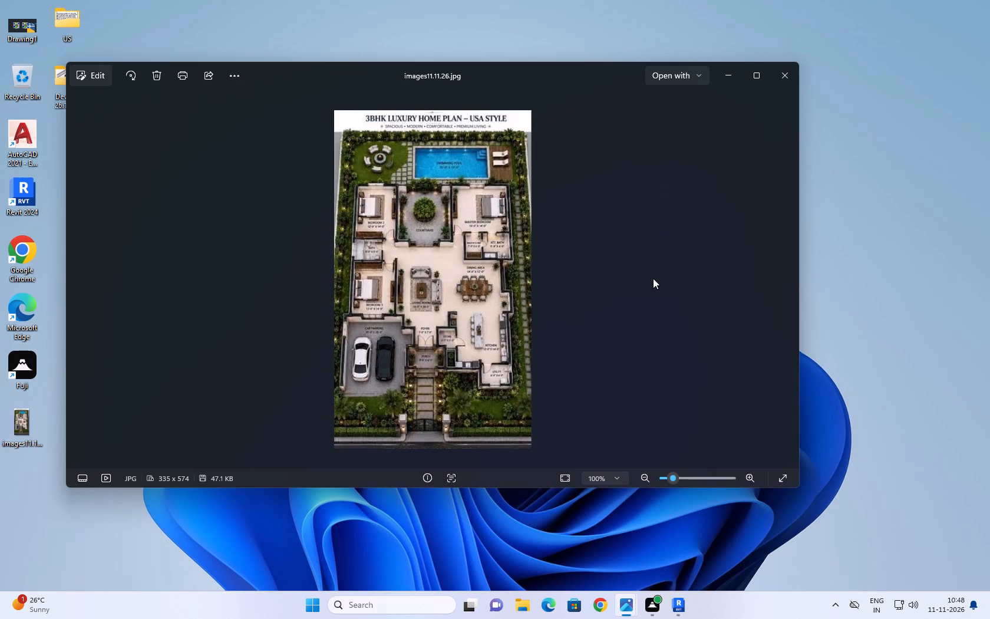
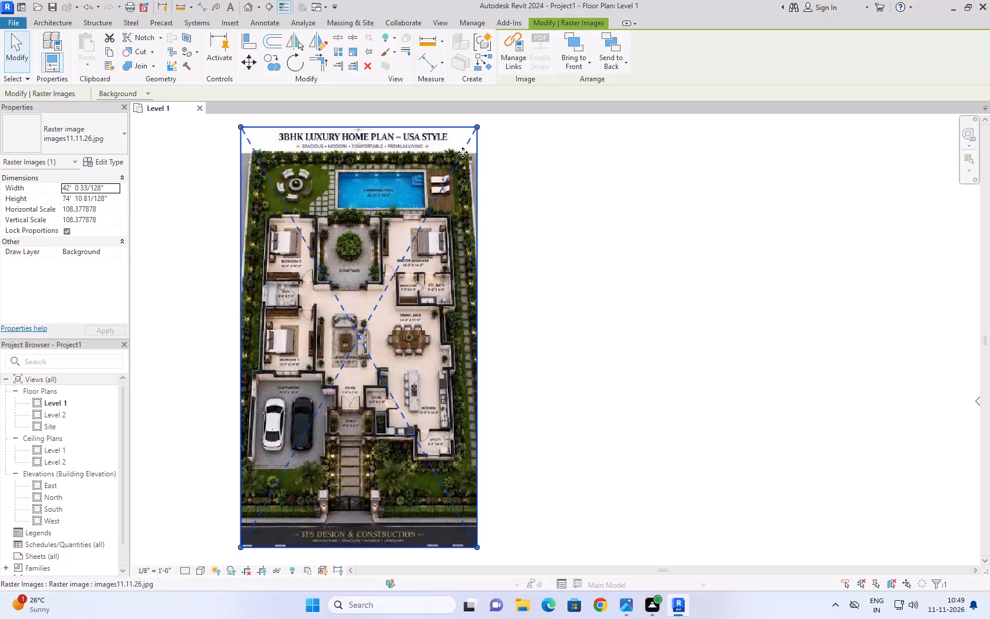
Replace the uncropped plan image on Level 1 with a fresh import of the cropped images11.11.26 file from the Desktop.
key("Delete")
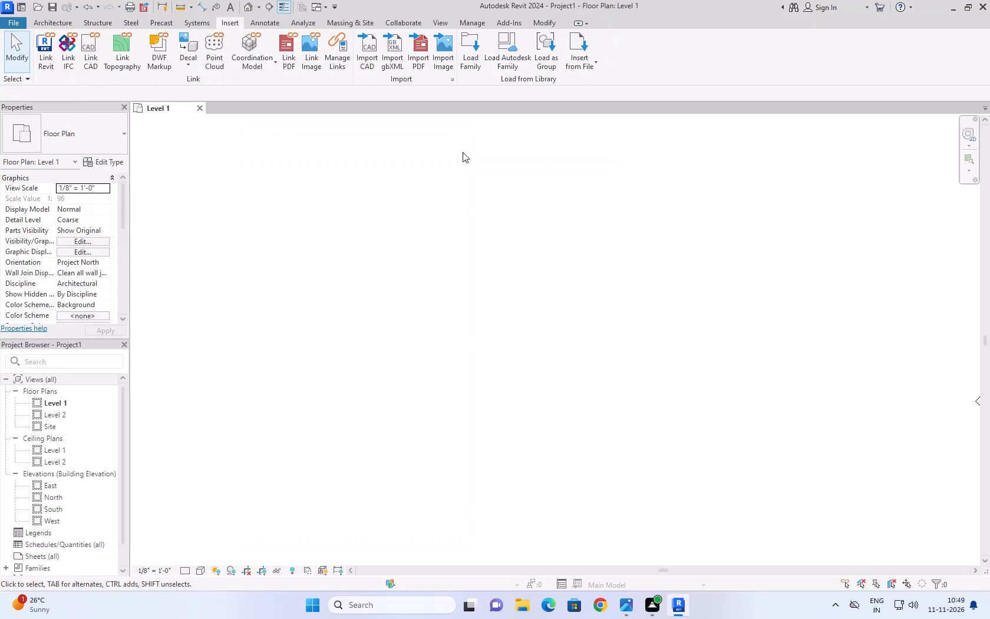
left_click(453, 55)
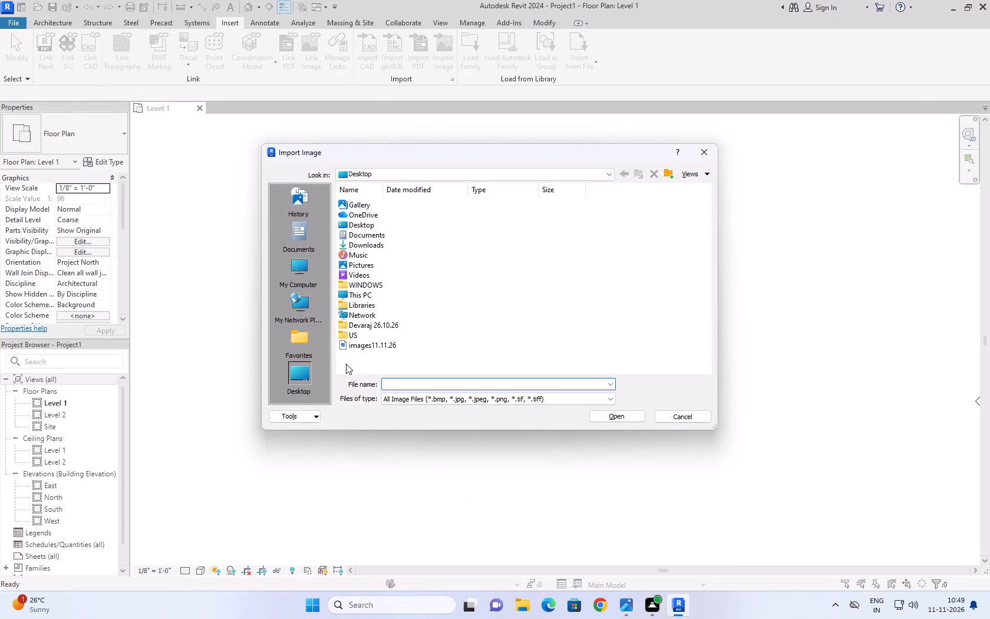
left_click_drag(348, 358, 350, 352)
left_click(351, 350)
left_click(592, 417)
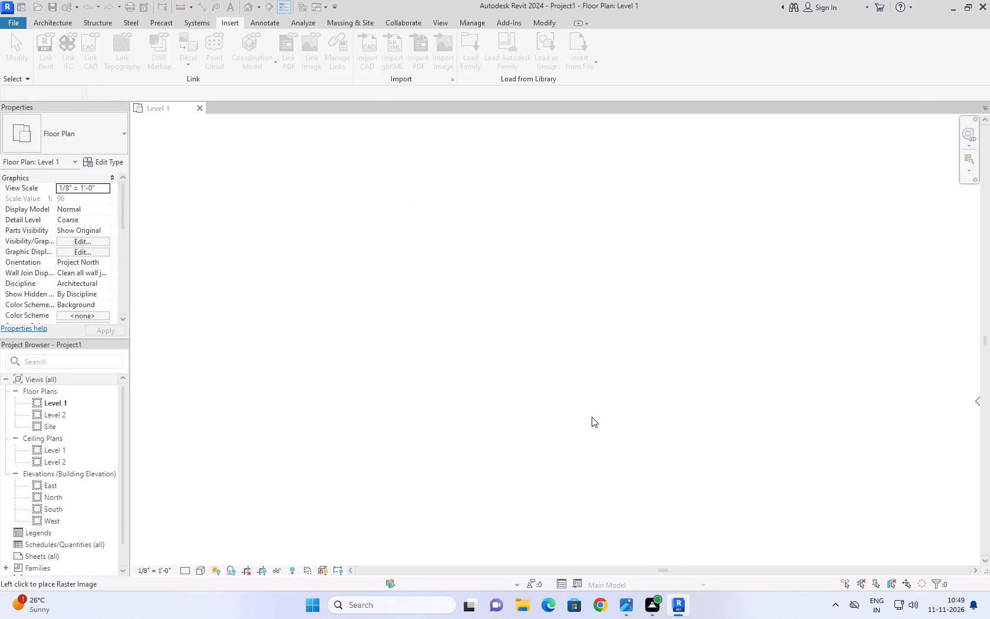
scroll(385, 345, "down", 5)
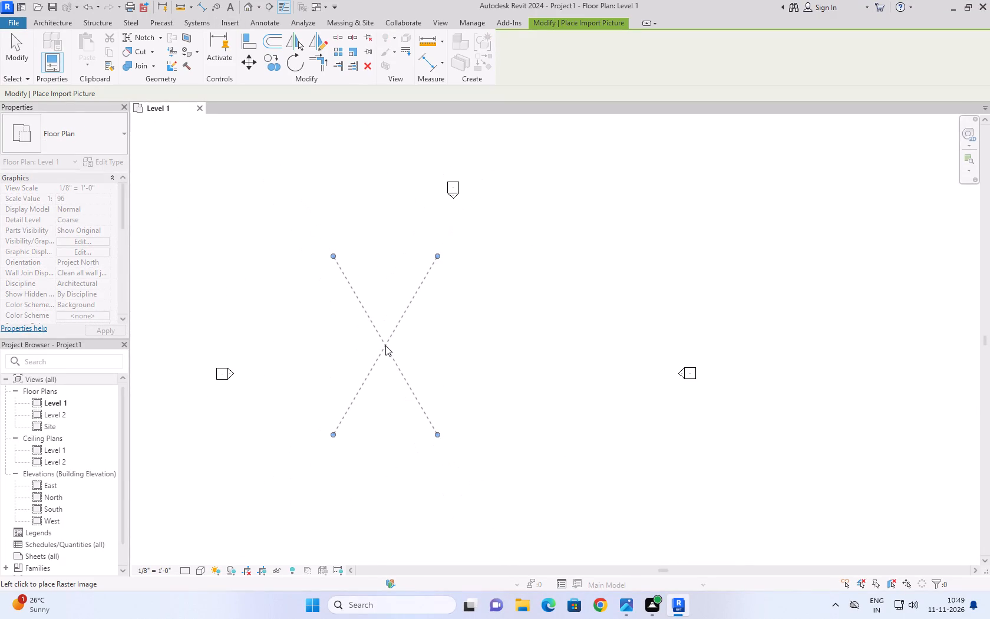
left_click(364, 331)
scroll(408, 326, "up", 5)
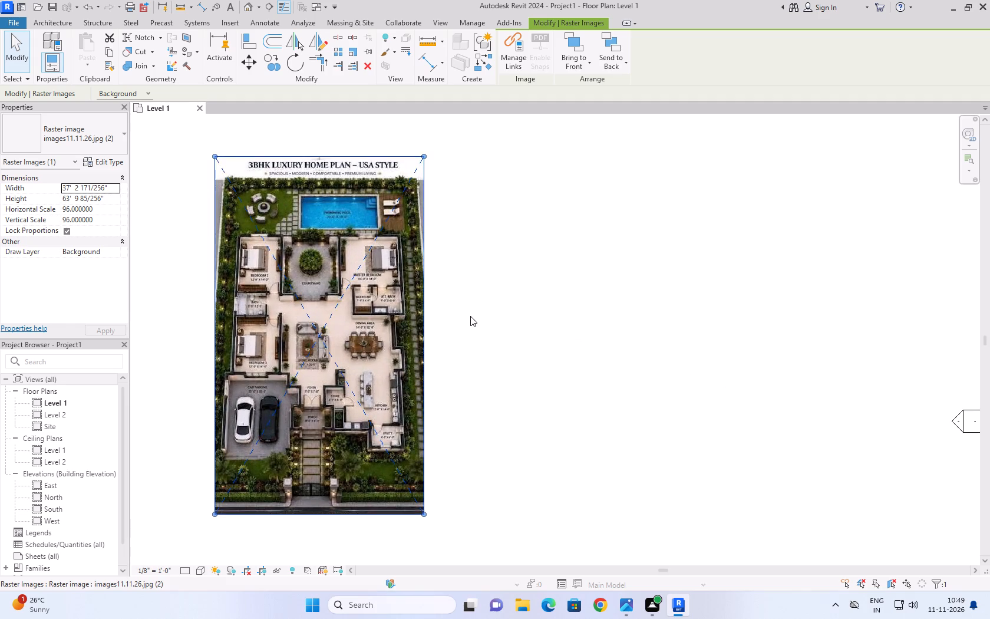
left_click(470, 316)
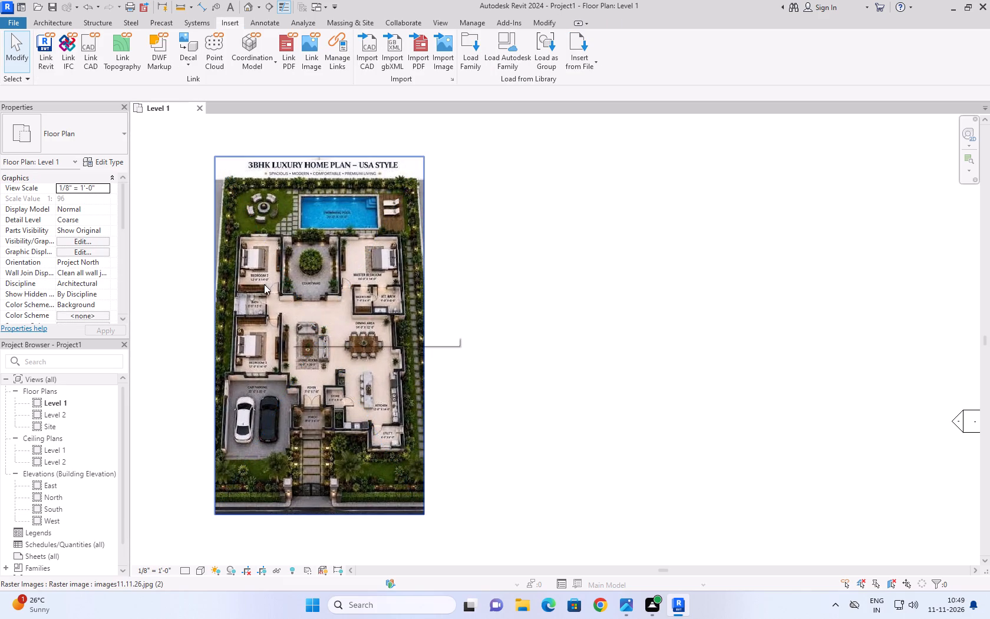
Examine the placed plan image's room layout and dimension labels, from the car parking and rooms up to the swimming pool.
left_click(70, 21)
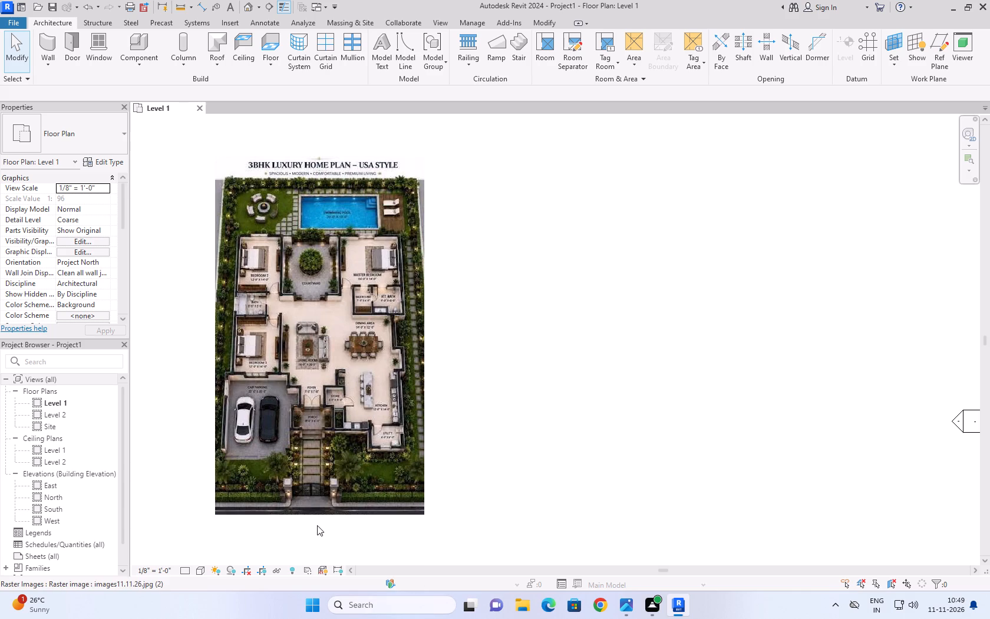
scroll(257, 497, "up", 2)
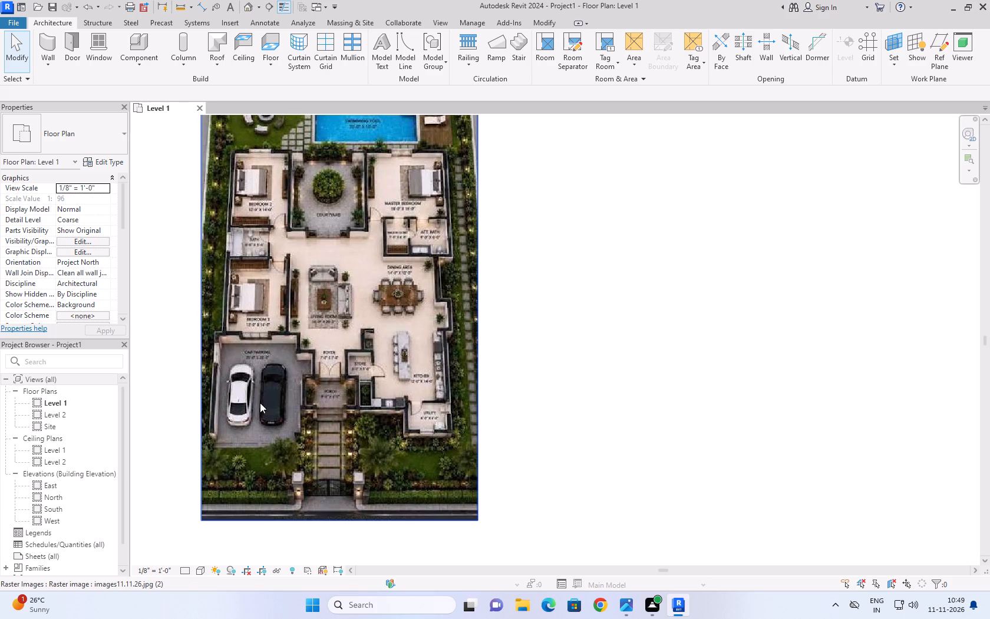
scroll(237, 410, "down", 1)
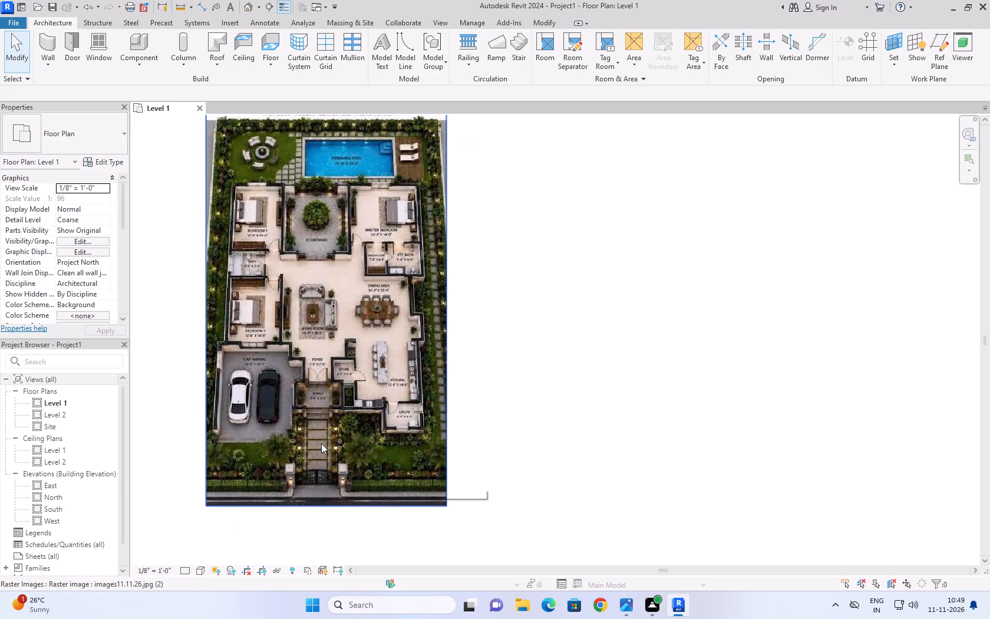
scroll(329, 446, "down", 1)
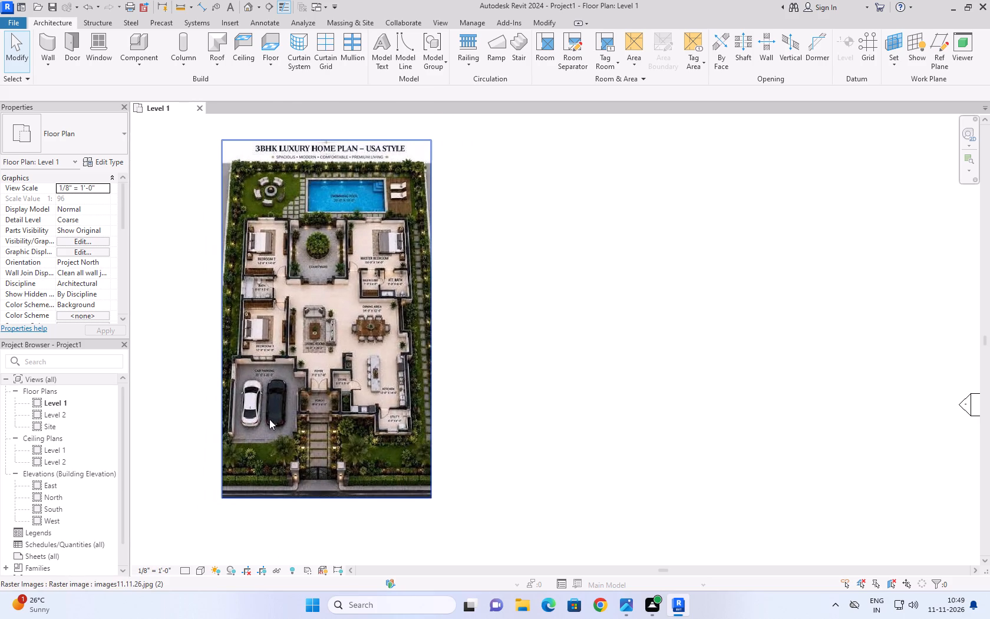
scroll(230, 419, "up", 5)
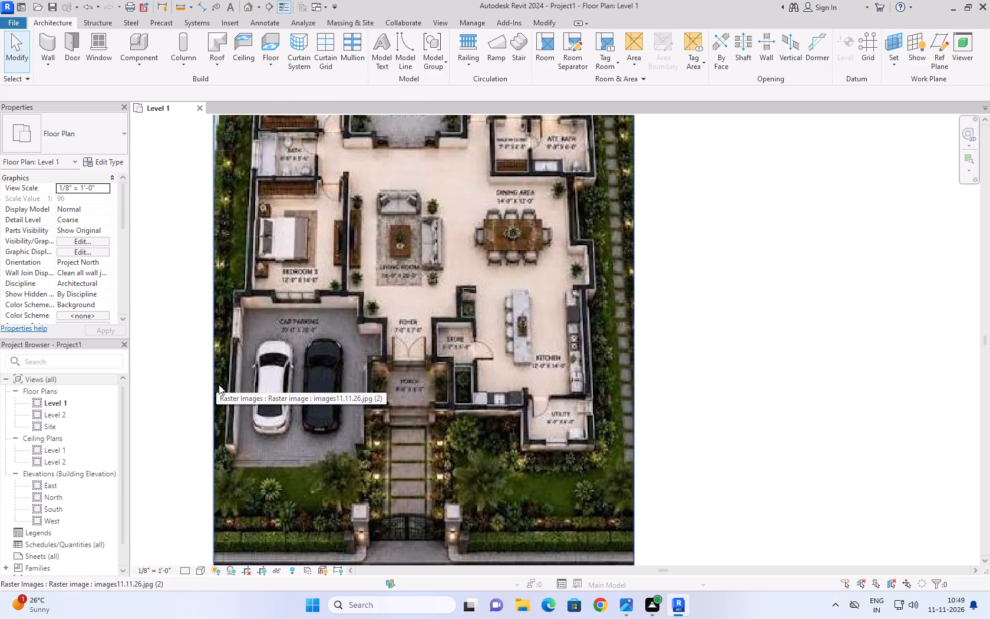
scroll(217, 381, "down", 1)
scroll(329, 438, "down", 2)
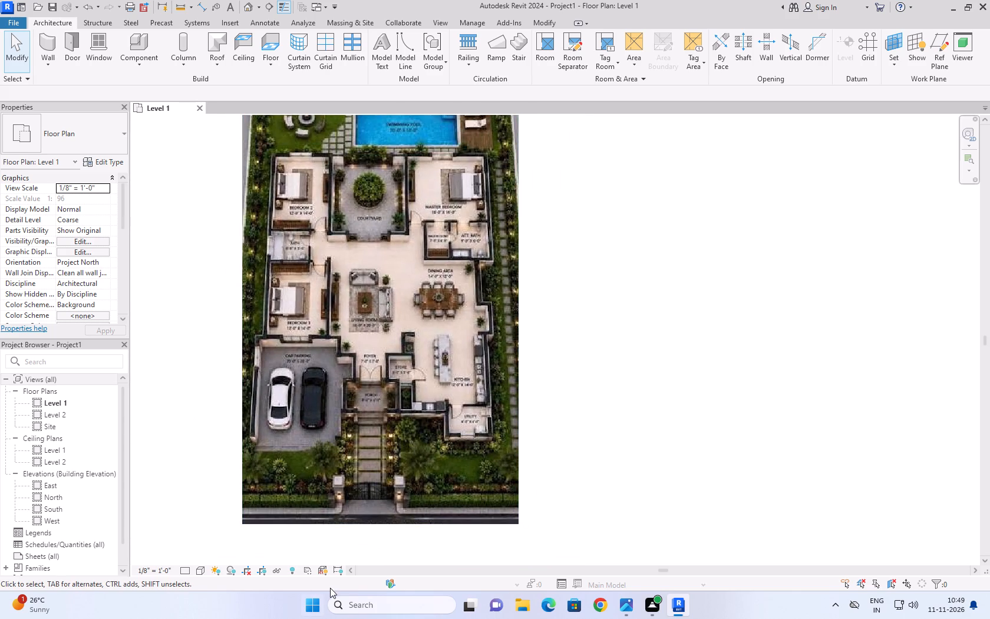
scroll(330, 587, "down", 2)
scroll(392, 486, "down", 3)
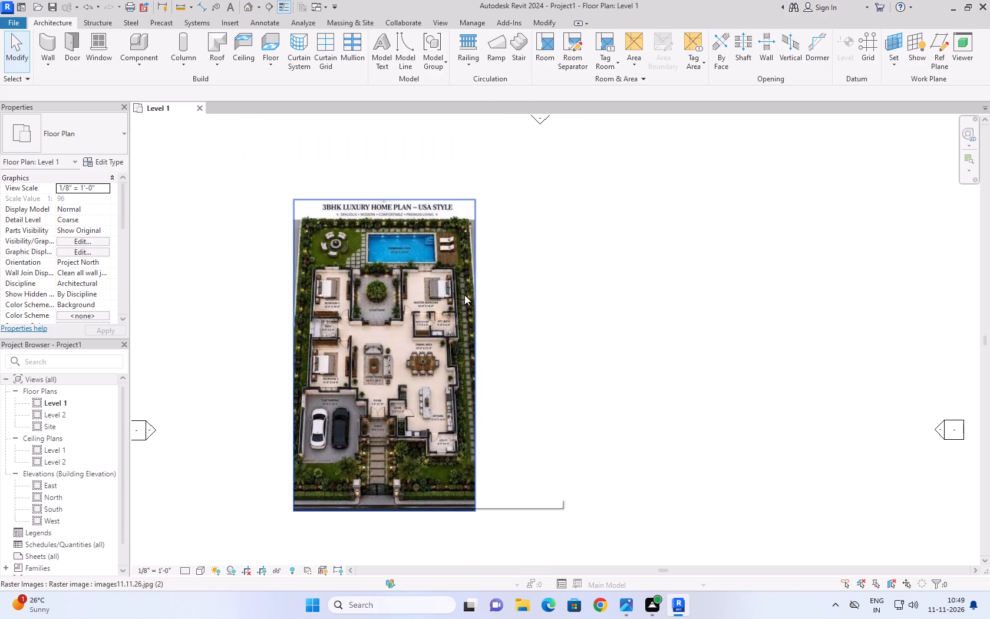
scroll(464, 295, "down", 1)
scroll(431, 312, "up", 4)
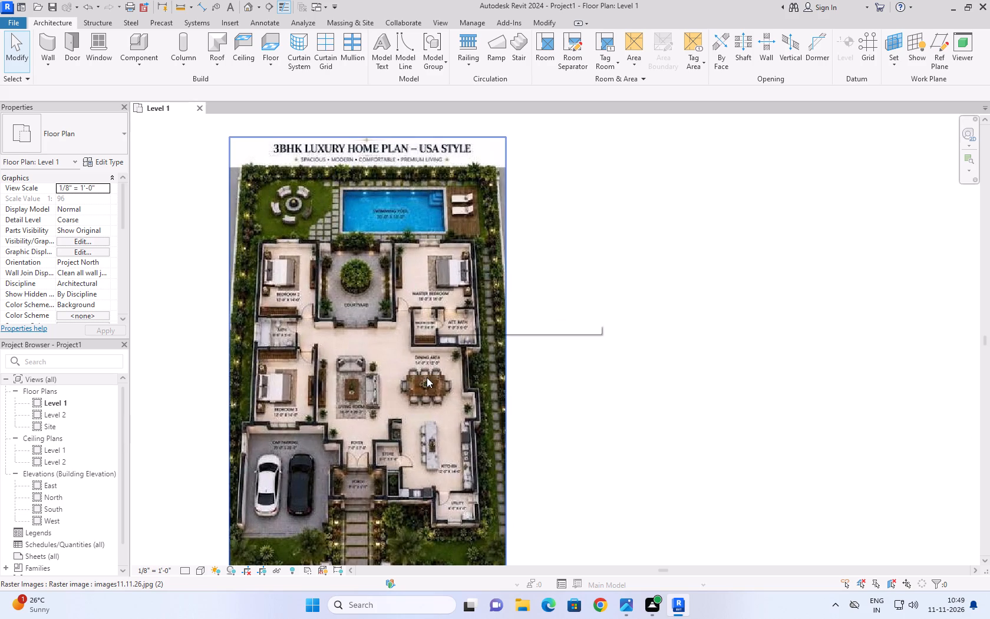
scroll(497, 384, "down", 3)
middle_click_drag(651, 317, 575, 313)
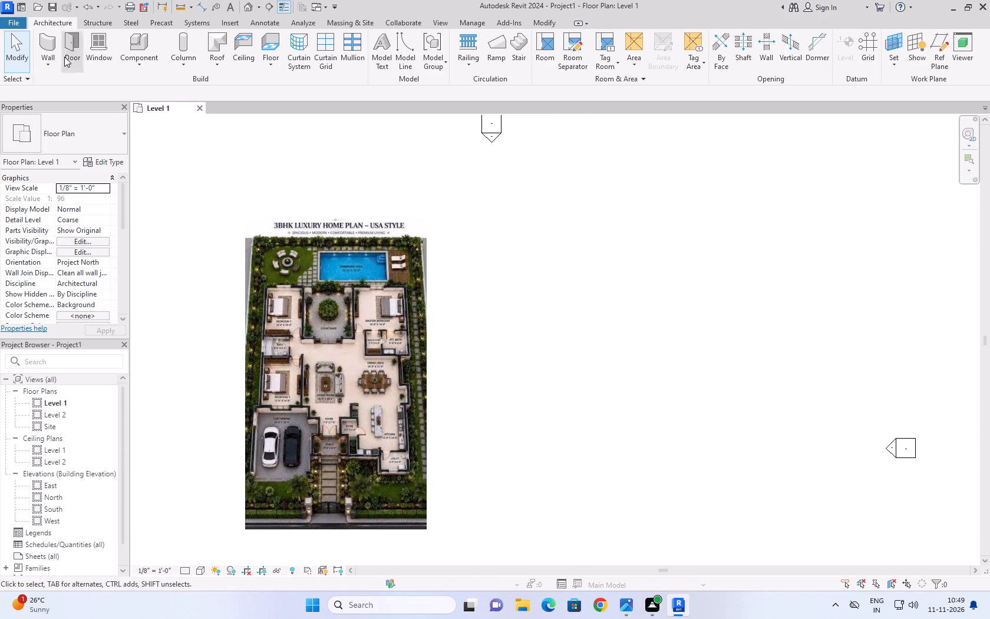
Start the Wall command and duplicate the Generic - 8" basic wall type under the name 9'' wall.
left_click(44, 44)
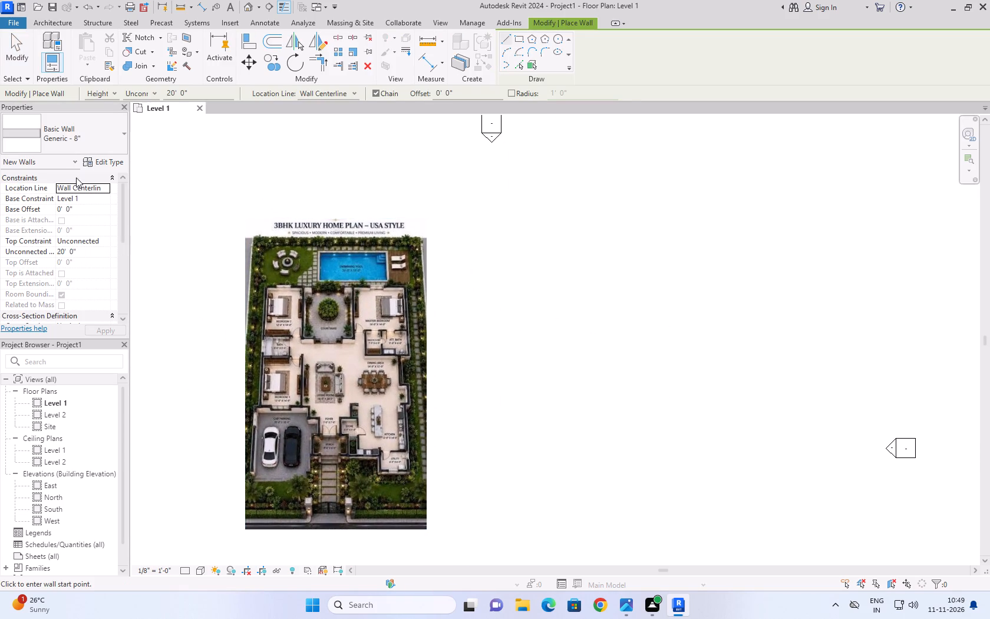
left_click(95, 167)
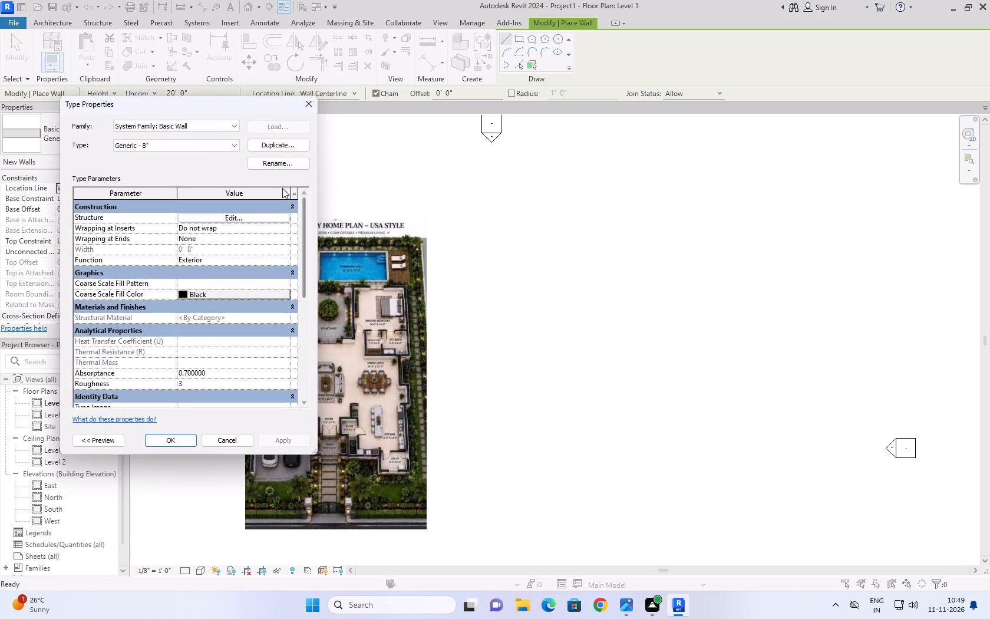
left_click(279, 147)
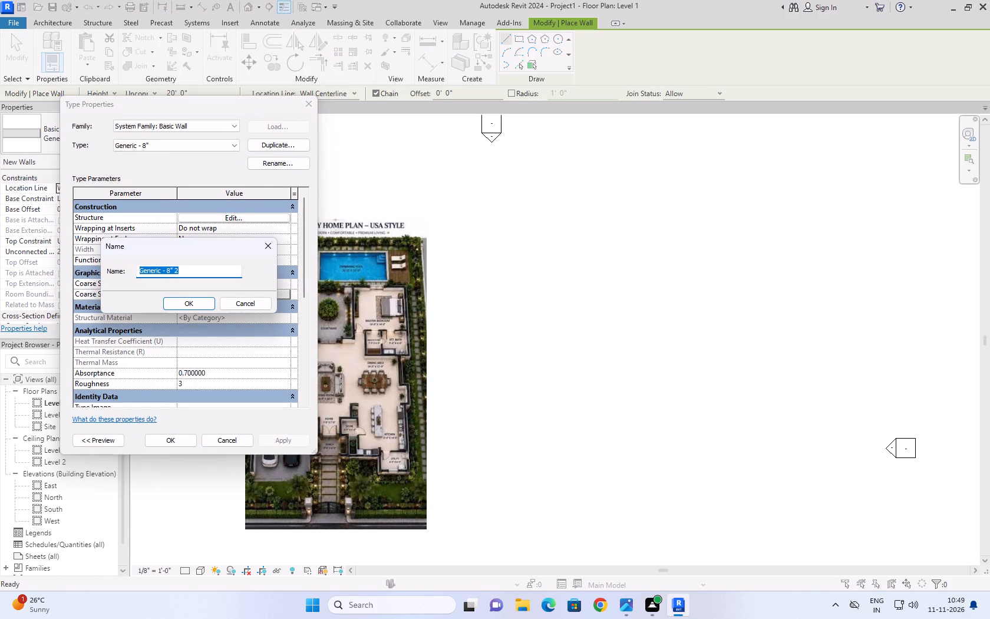
type("9'' wall")
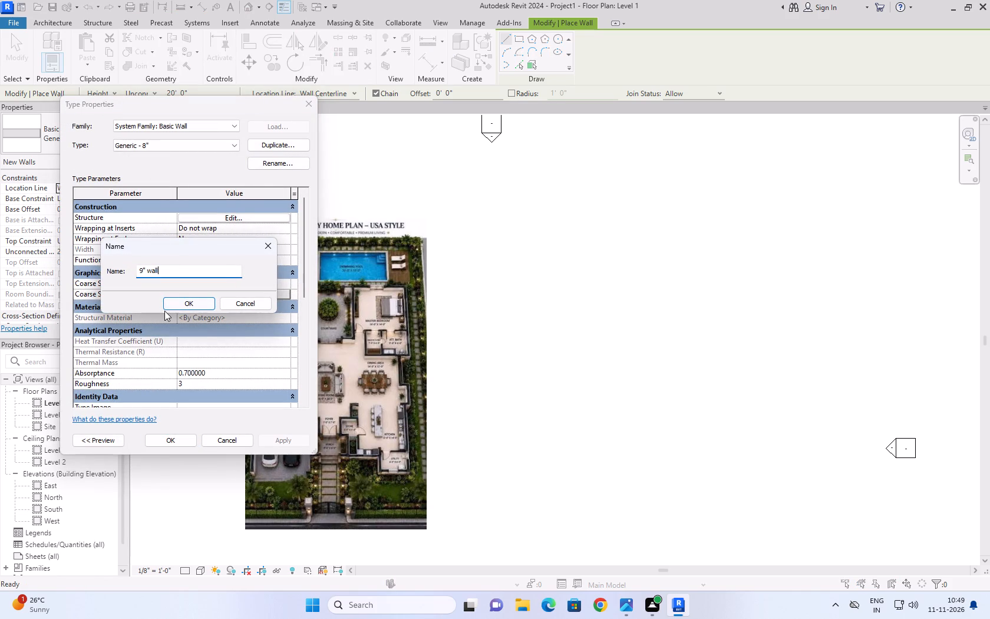
left_click(172, 304)
Set the structure layer thickness of the 9'' wall type to 9" and apply the type changes.
left_click(242, 216)
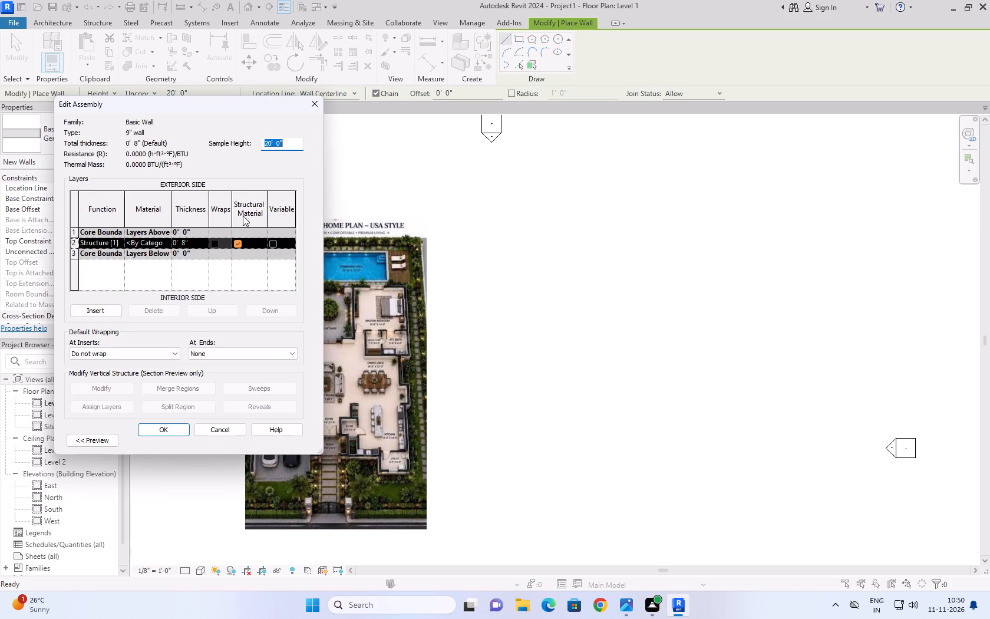
left_click(199, 243)
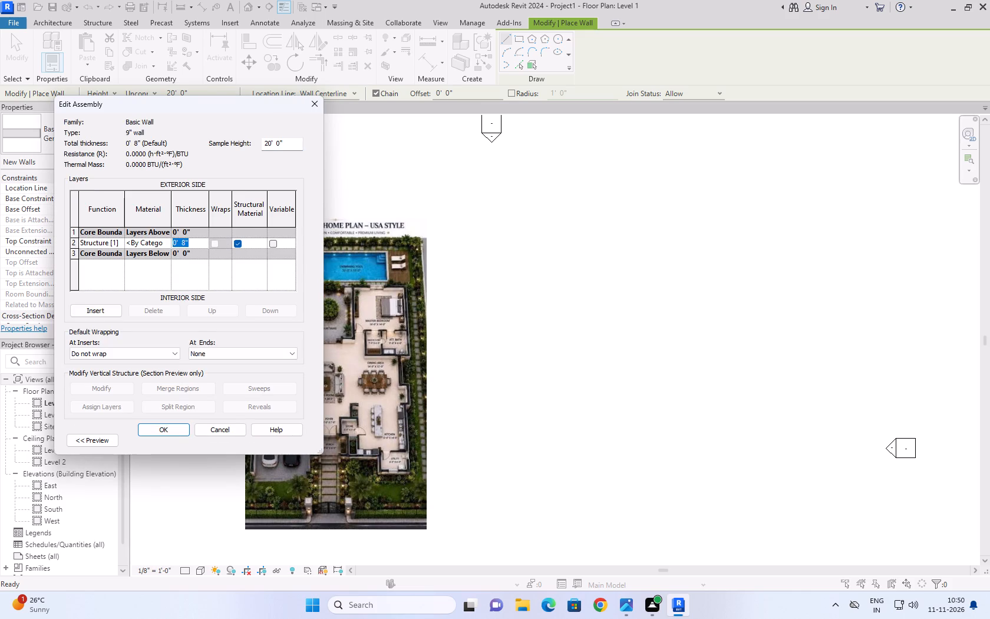
key("BackSpace")
type("9''")
left_click(164, 426)
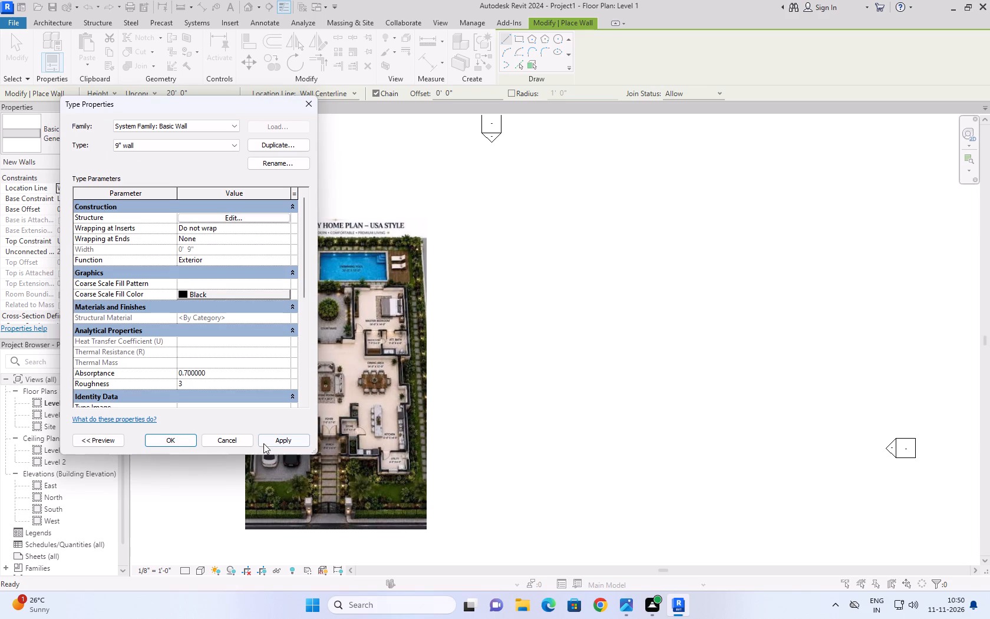
left_click(277, 437)
left_click(190, 441)
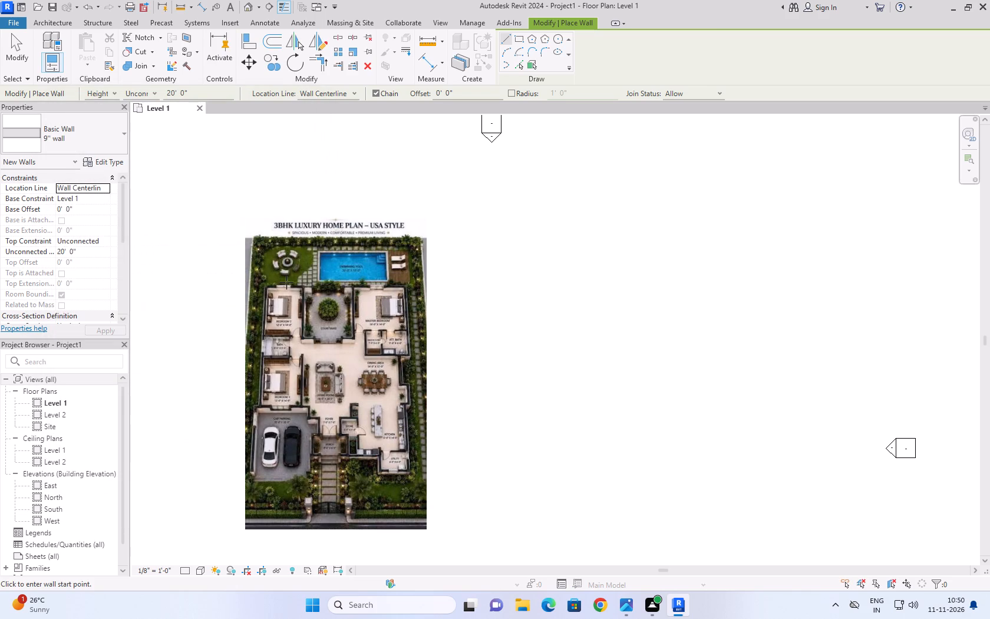
Open the South elevation and rename Level 1 as road level.
double_click(62, 506)
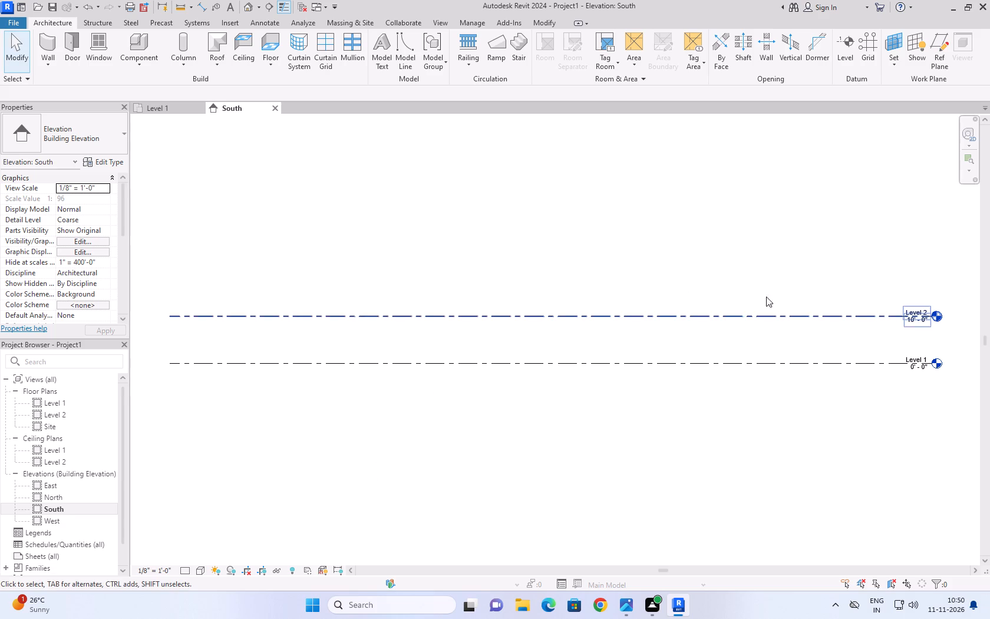
scroll(908, 369, "up", 7)
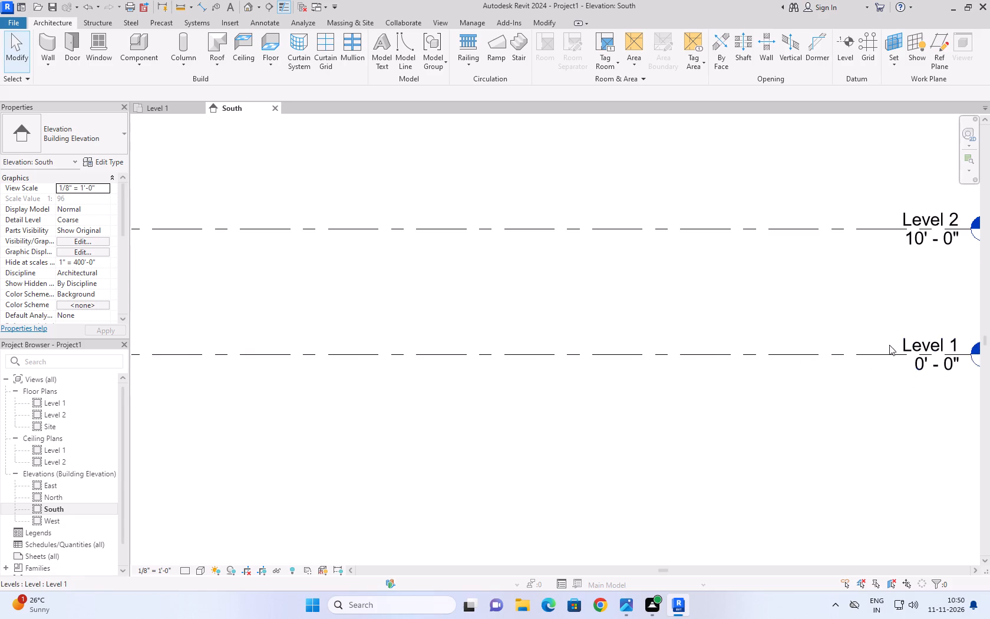
middle_click_drag(858, 331, 716, 324)
scroll(717, 323, "down", 12)
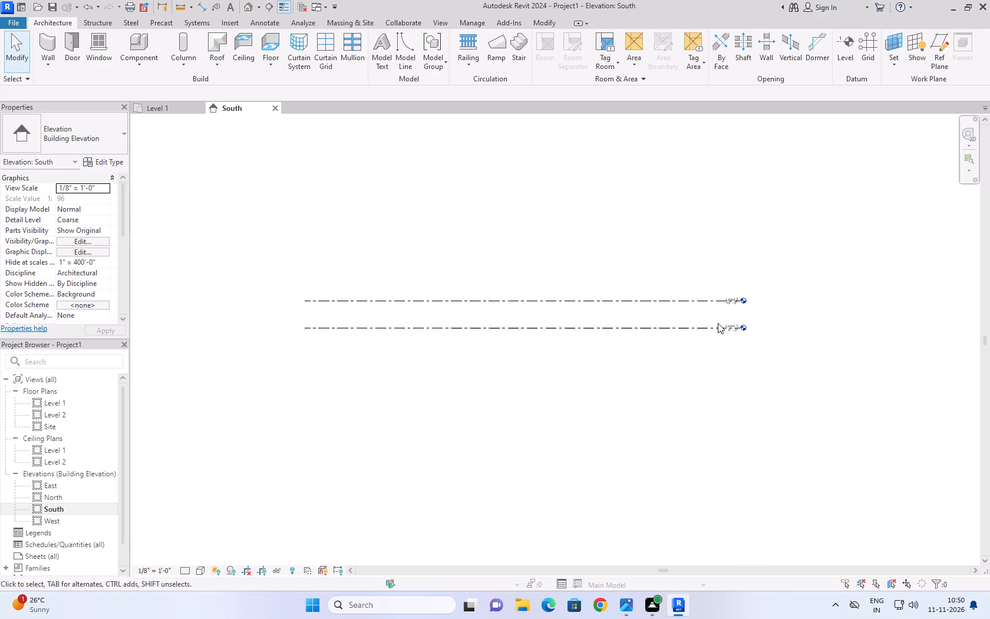
scroll(727, 338, "up", 10)
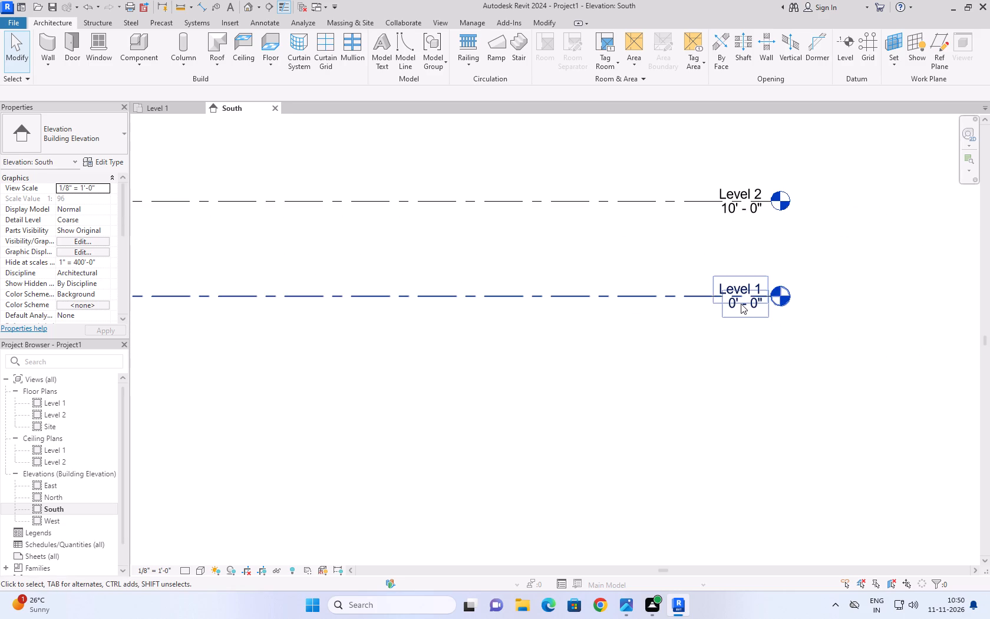
left_click(741, 304)
left_click(741, 304)
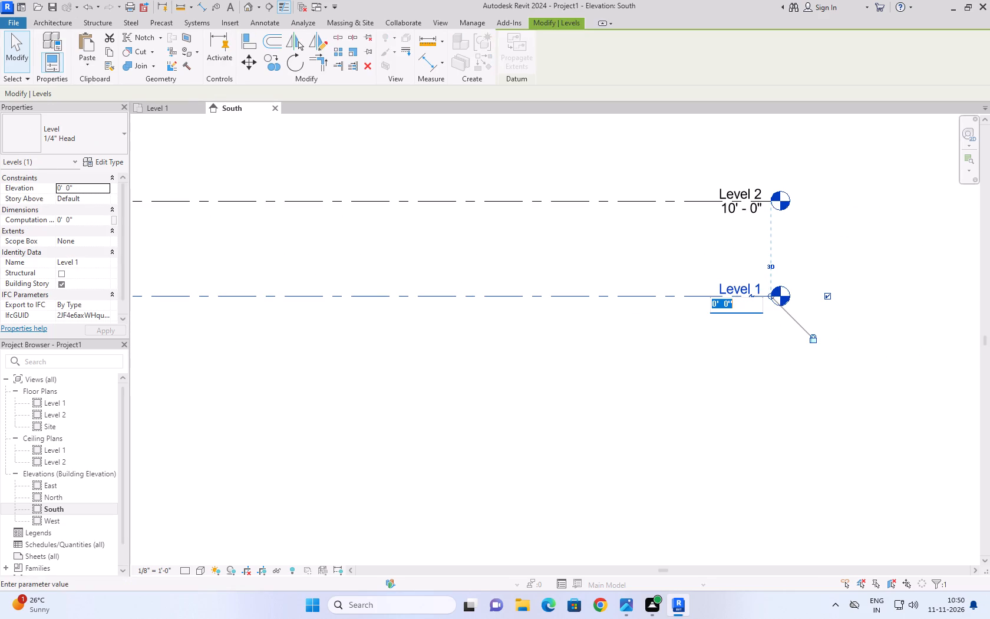
left_click(742, 279)
left_click(734, 285)
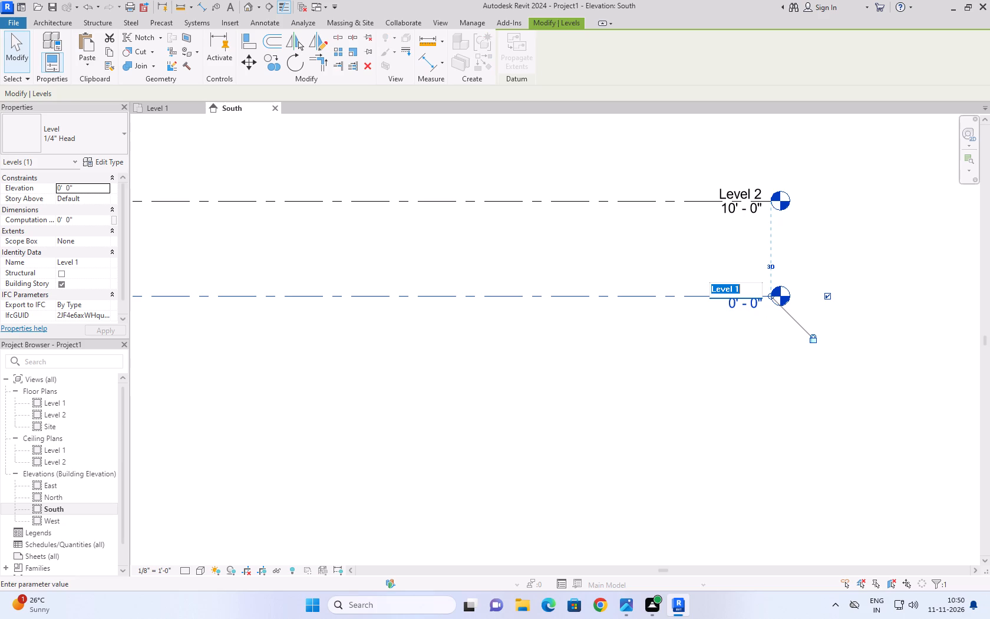
type("road level")
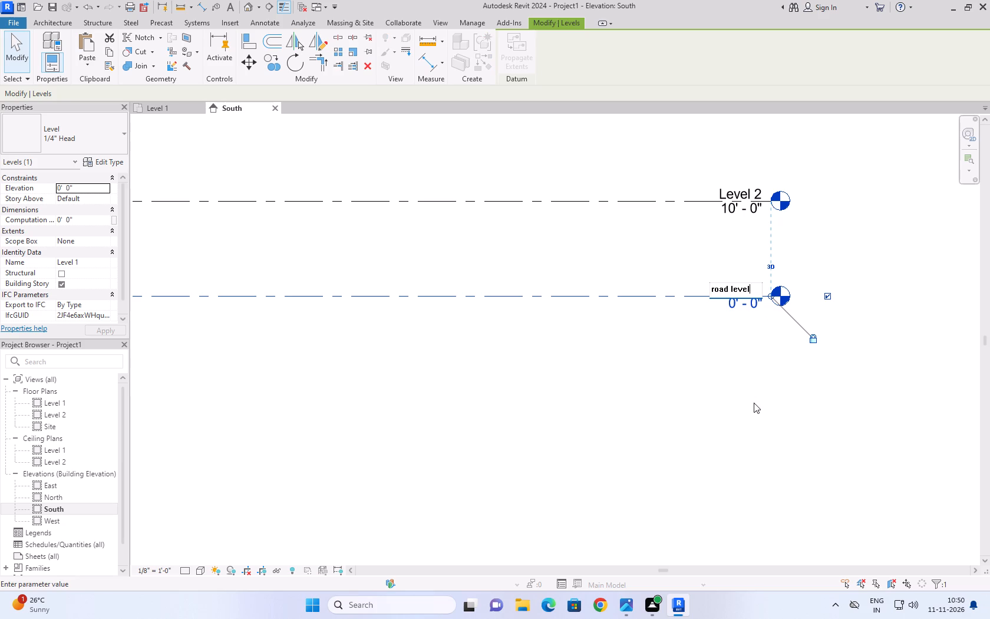
left_click(754, 403)
Rename Level 2 as GF FLOOR in the South elevation.
left_click(737, 186)
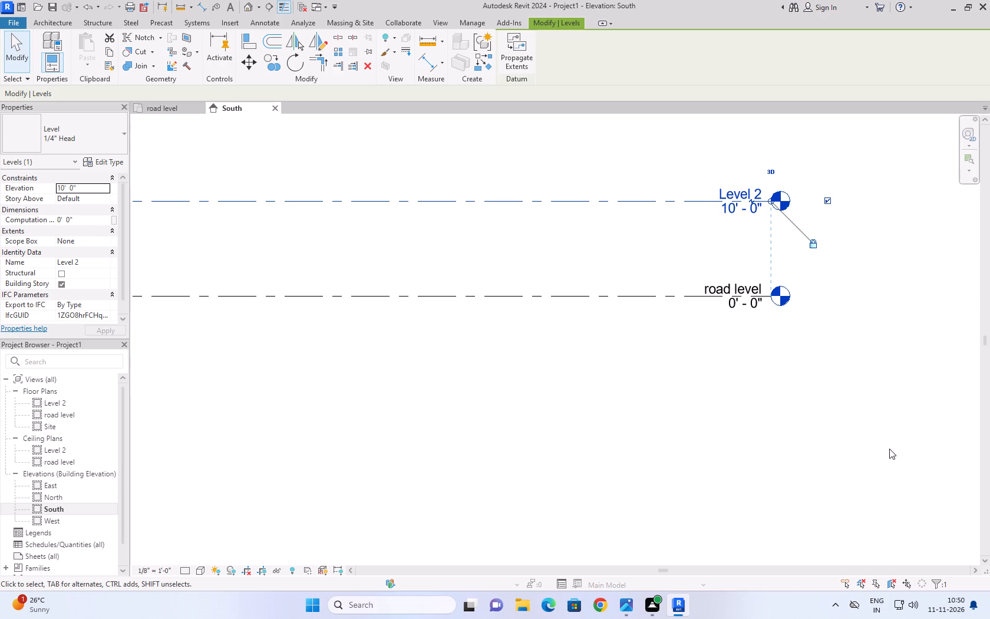
left_click(736, 187)
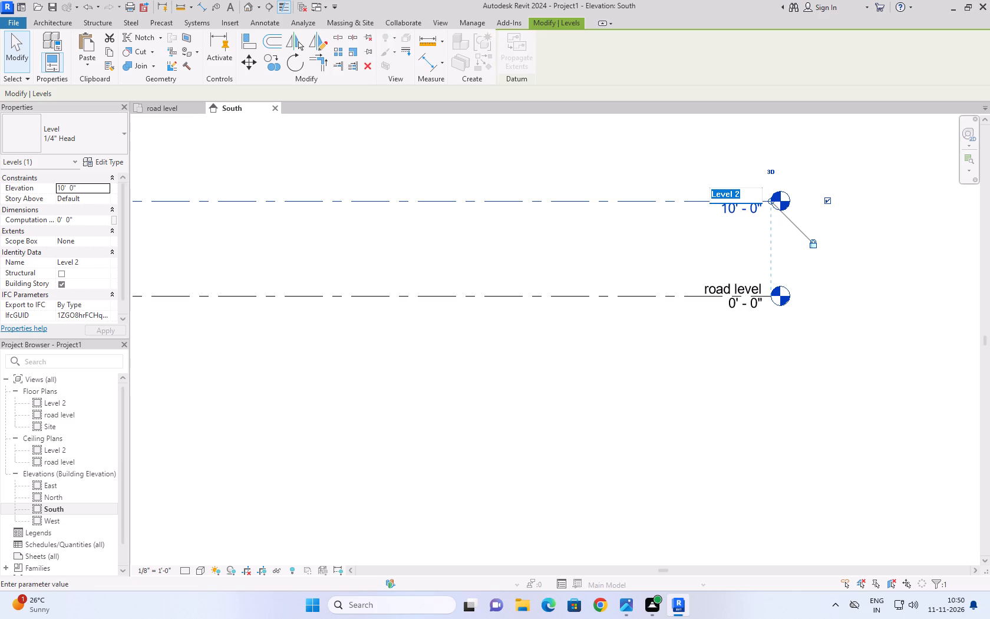
key("g")
key("g")
key("f")
key("space")
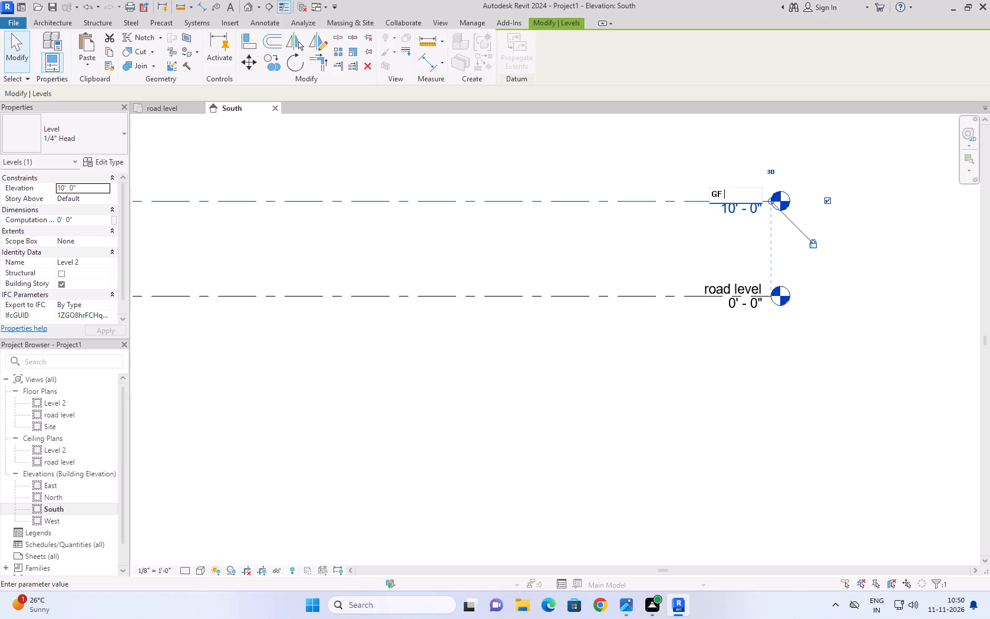
type("FLOOR")
left_click(766, 384)
Set the GF FLOOR level's elevation to 3'.
left_click(739, 214)
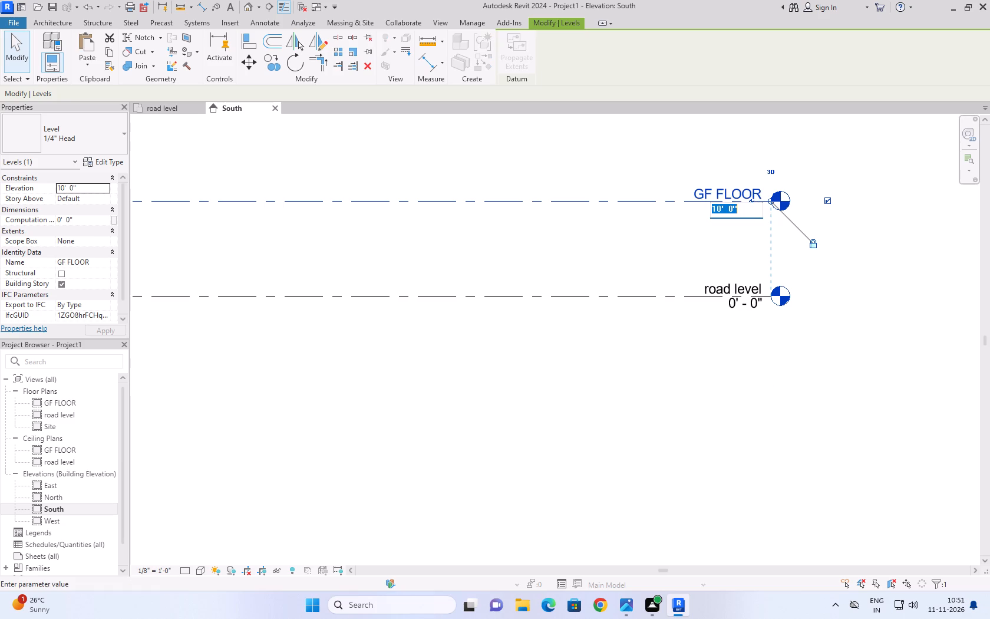
type("3'")
left_click(699, 362)
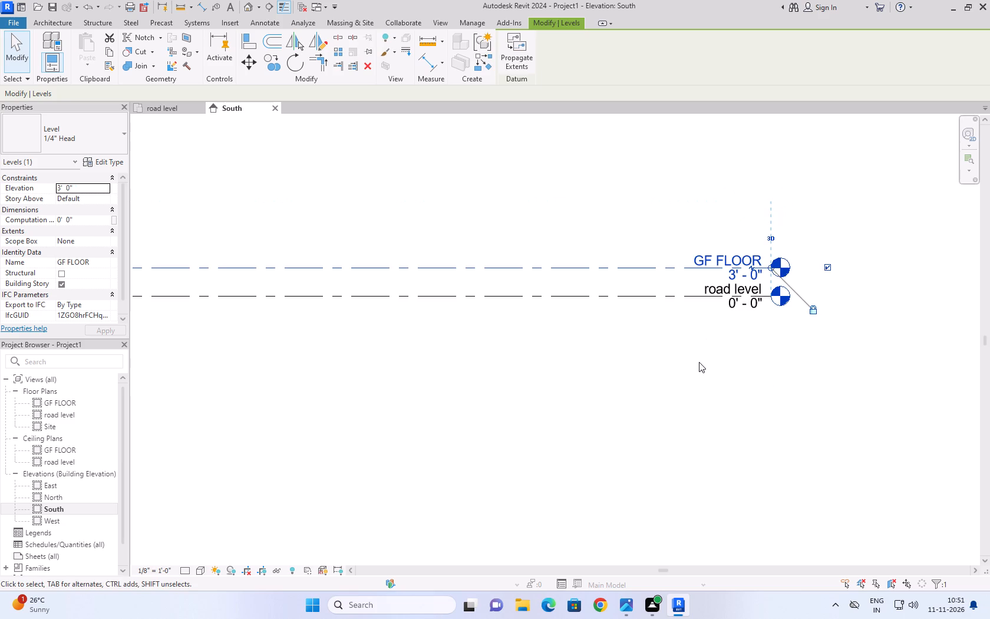
Add two levels above GF FLOOR with the Level command, picking existing level lines at a 10'6" offset each.
scroll(699, 362, "up", 1)
scroll(699, 362, "down", 3)
scroll(645, 366, "up", 2)
scroll(645, 366, "down", 3)
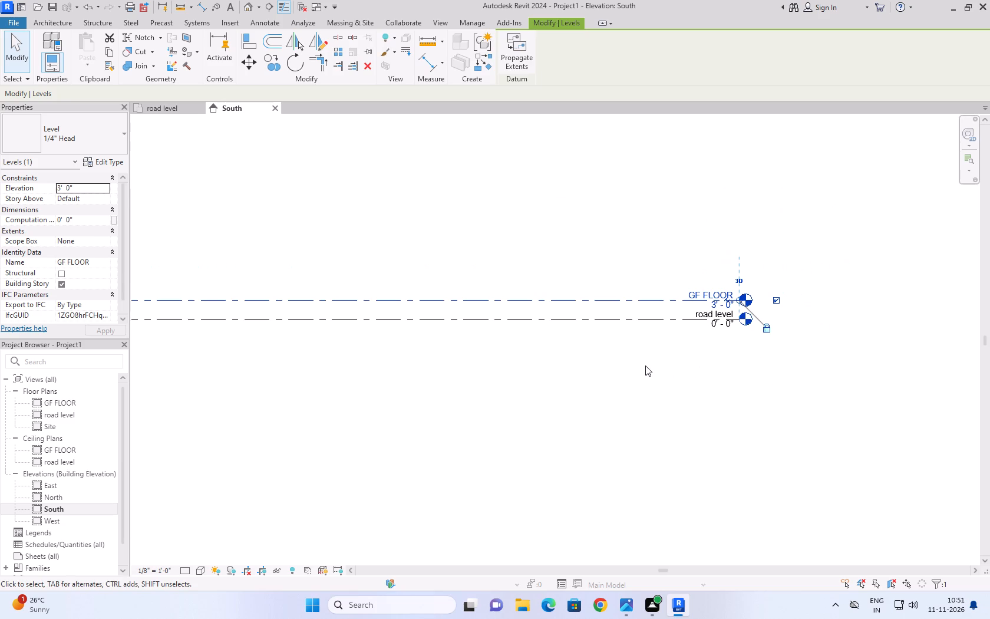
type("LL")
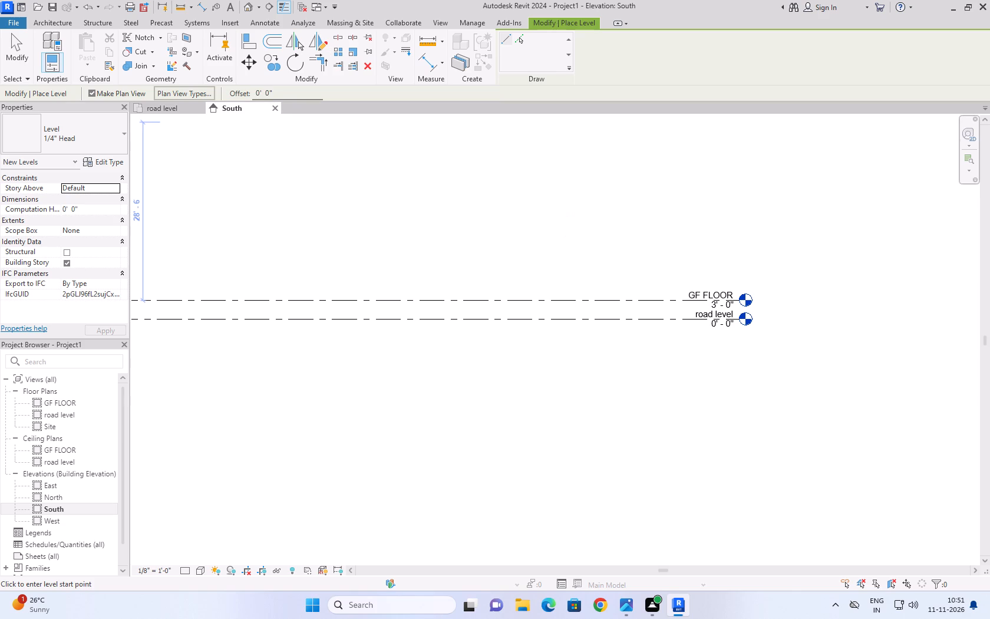
left_click_drag(288, 94, 202, 89)
type("10")
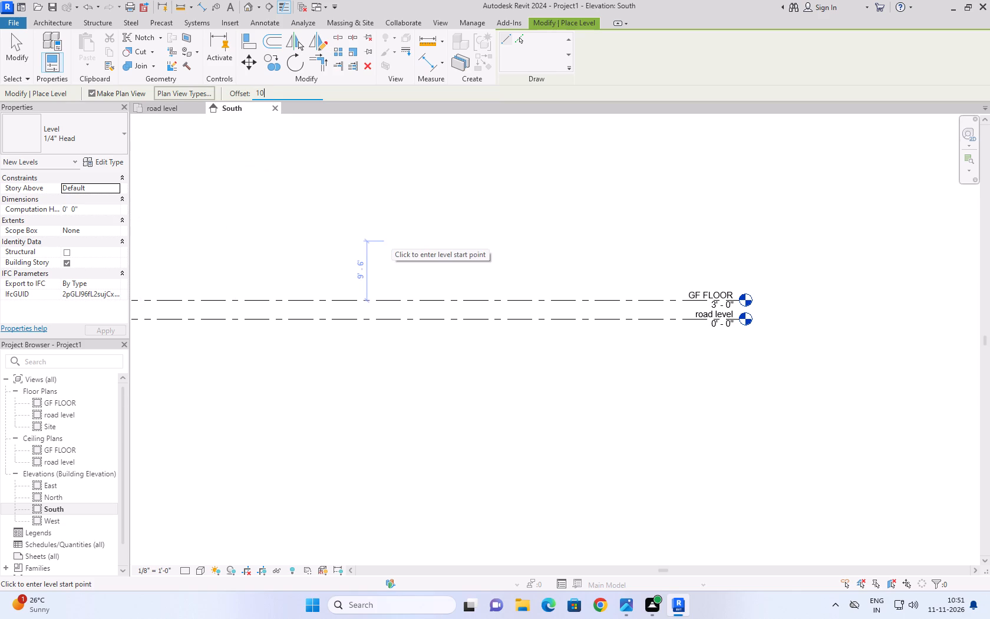
type("'6''")
left_click(522, 38)
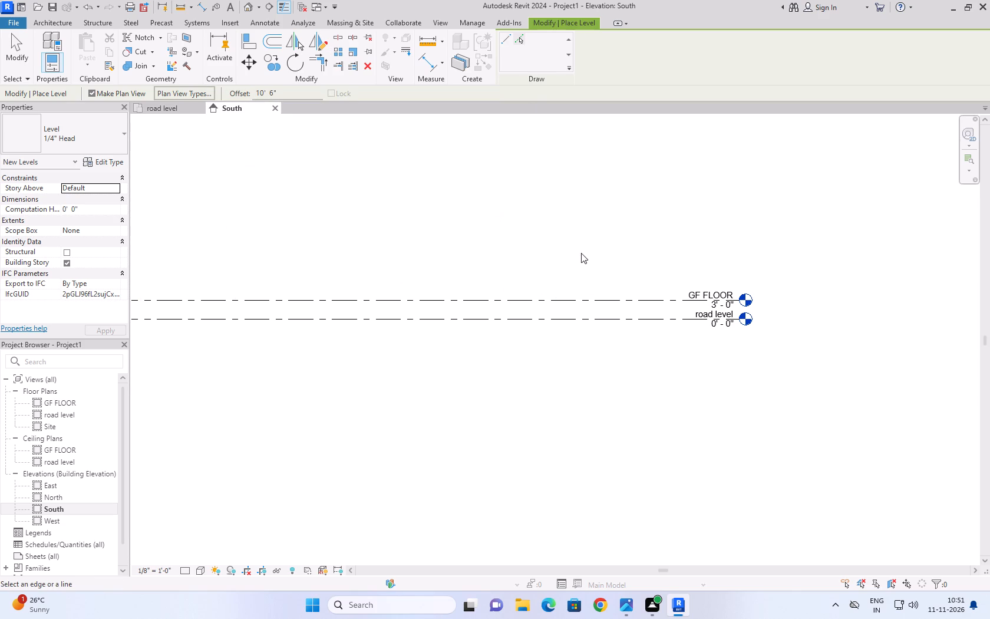
left_click(575, 298)
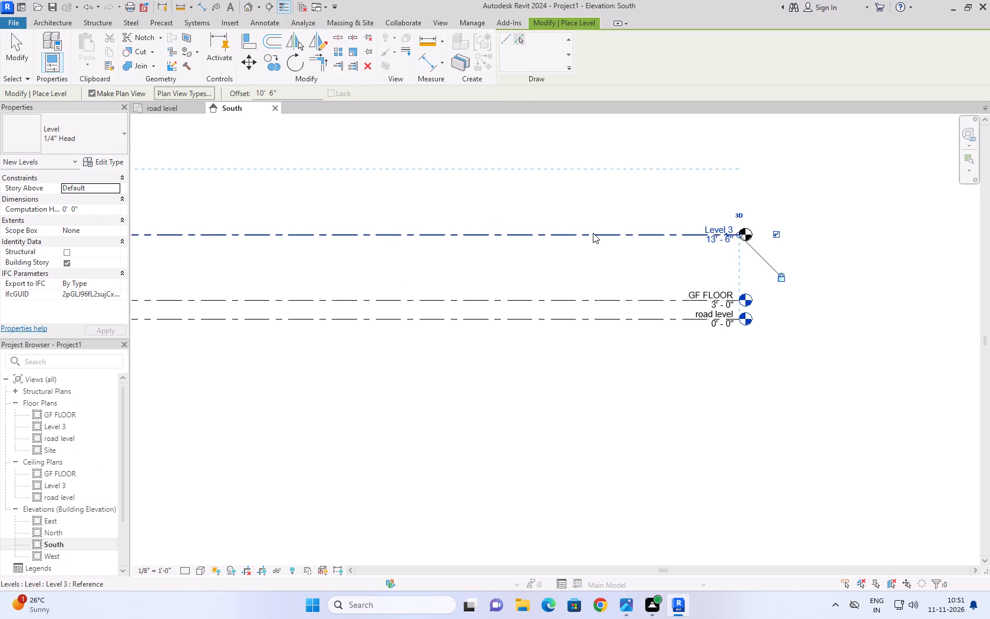
left_click(592, 231)
Add a level offset 3'6" above the topmost level line, Level 4.
scroll(712, 325, "down", 4)
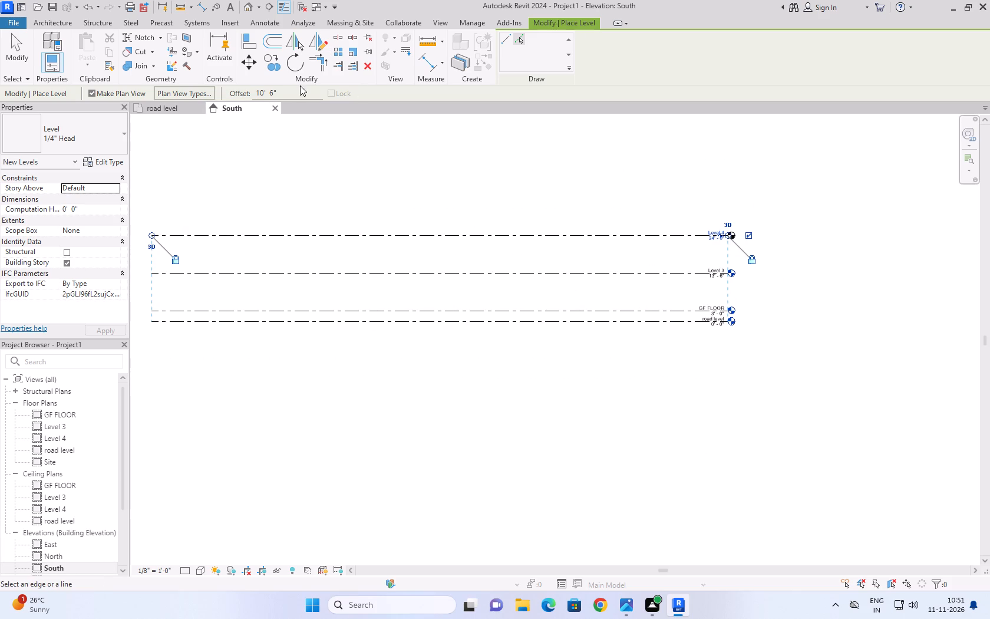
left_click_drag(289, 91, 247, 93)
type("3'6''")
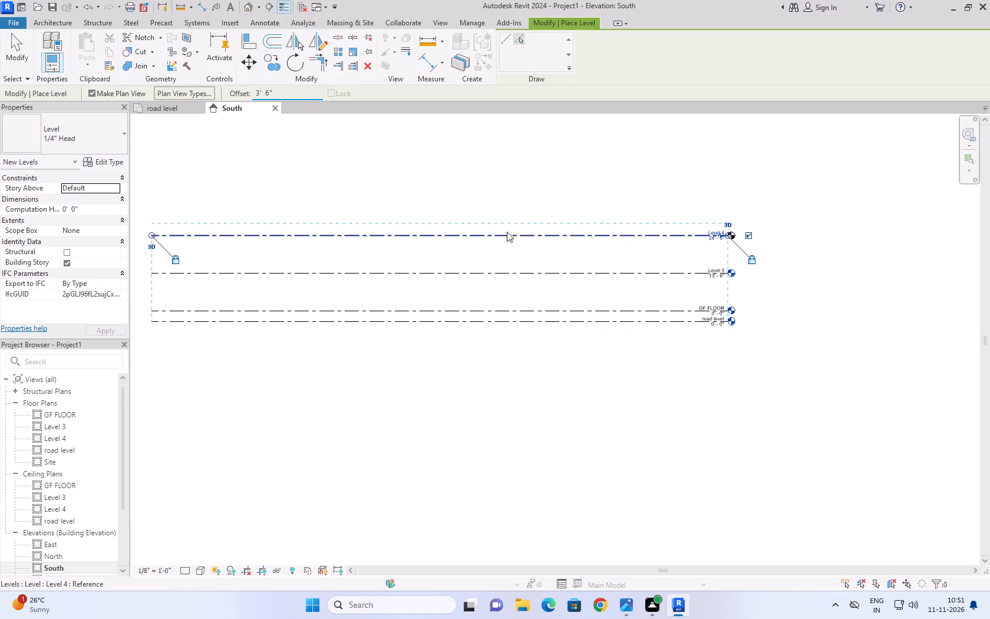
left_click(507, 232)
Add another level offset 9' above Level 4 and finish placing levels.
left_click_drag(289, 91, 276, 88)
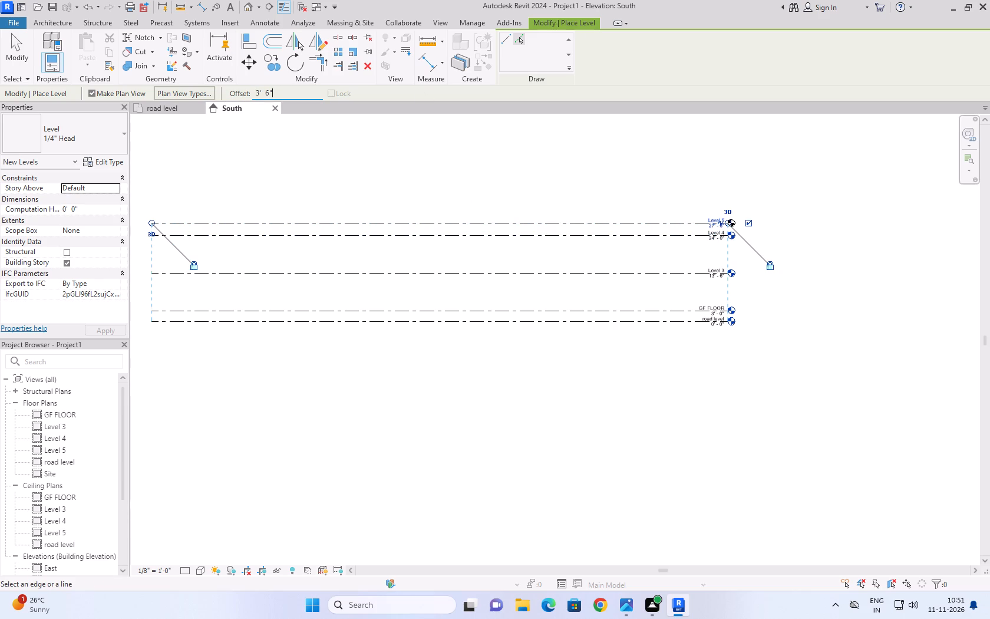
left_click_drag(276, 88, 223, 93)
type("9'")
left_click(502, 235)
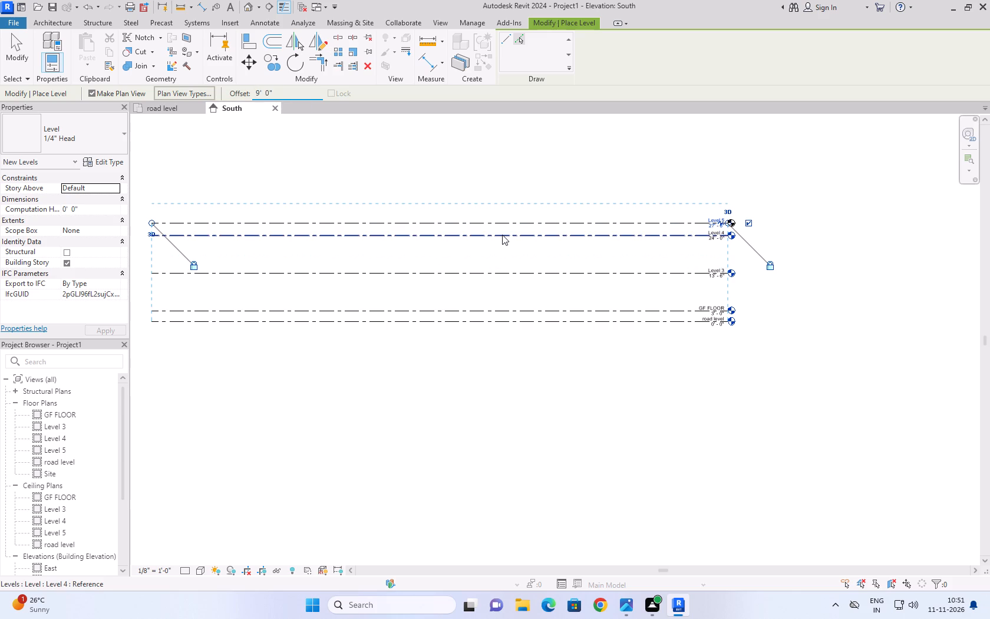
left_click(14, 41)
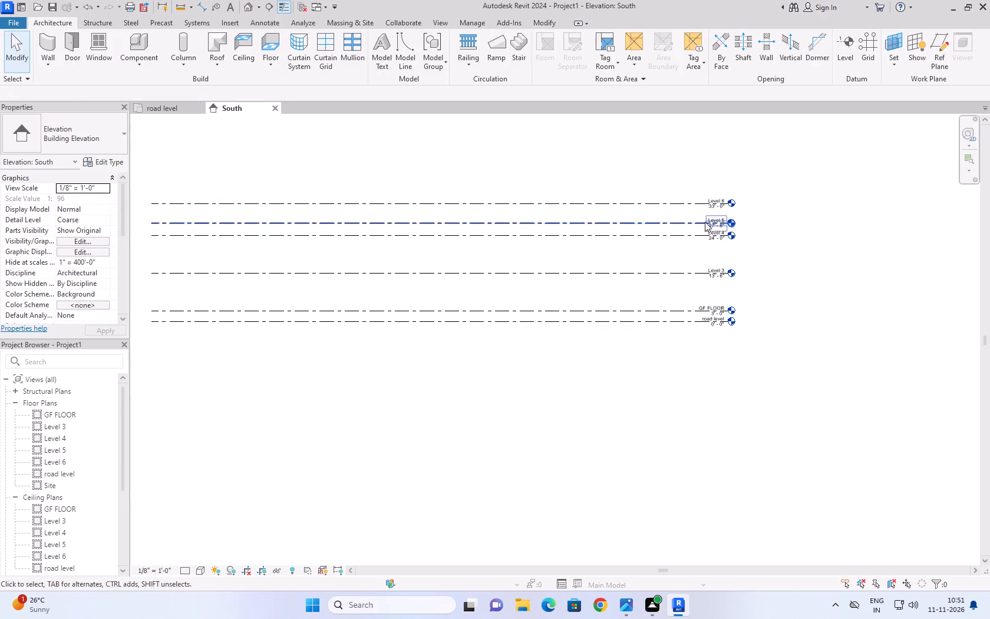
Rename Level 3, directly above GF FLOOR, as 1ST FLOOR.
scroll(758, 240, "up", 7)
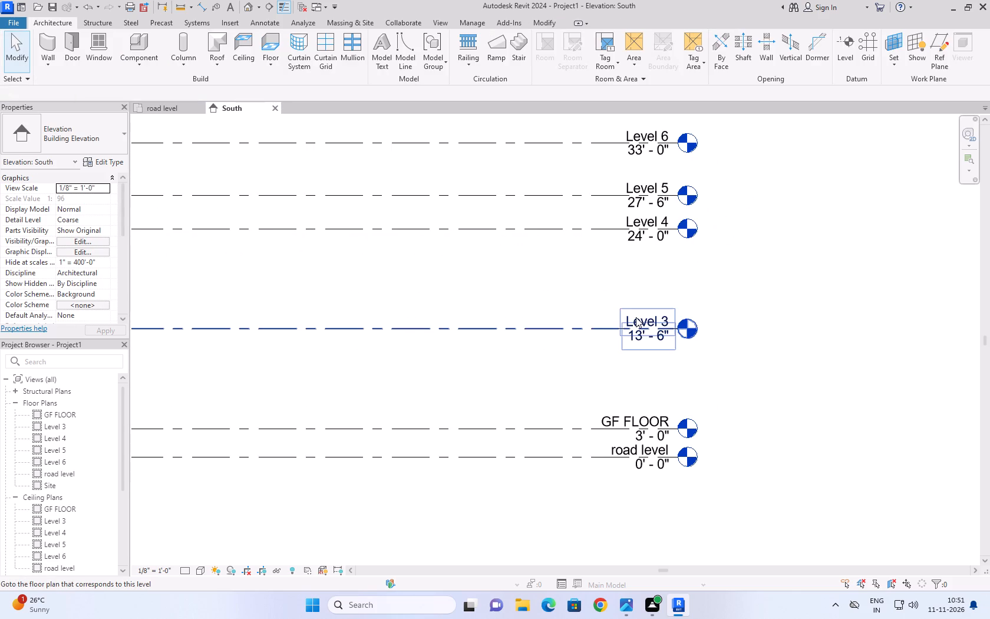
scroll(636, 317, "up", 5)
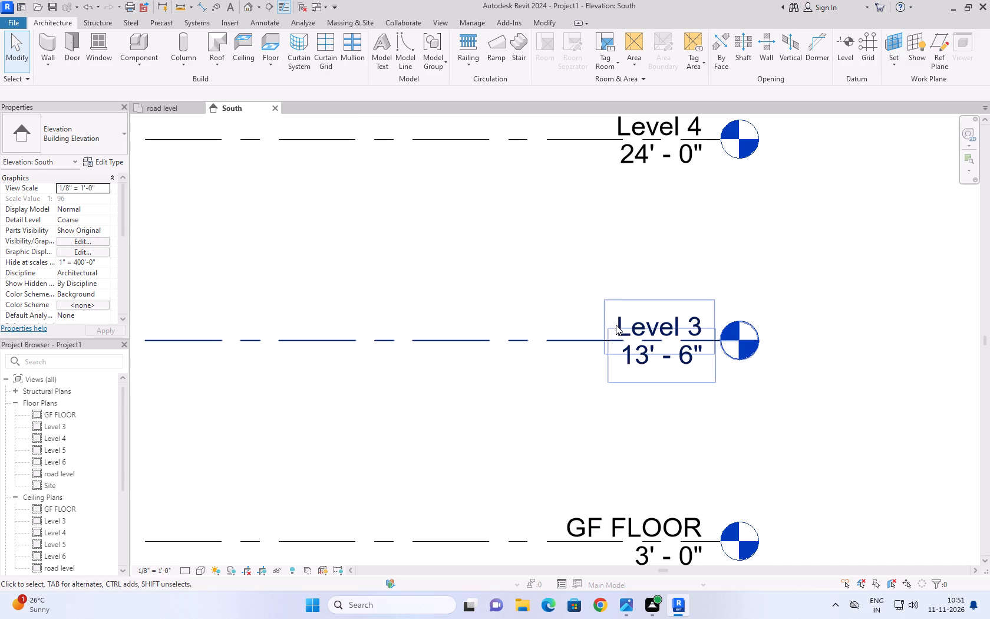
left_click(620, 323)
left_click(620, 323)
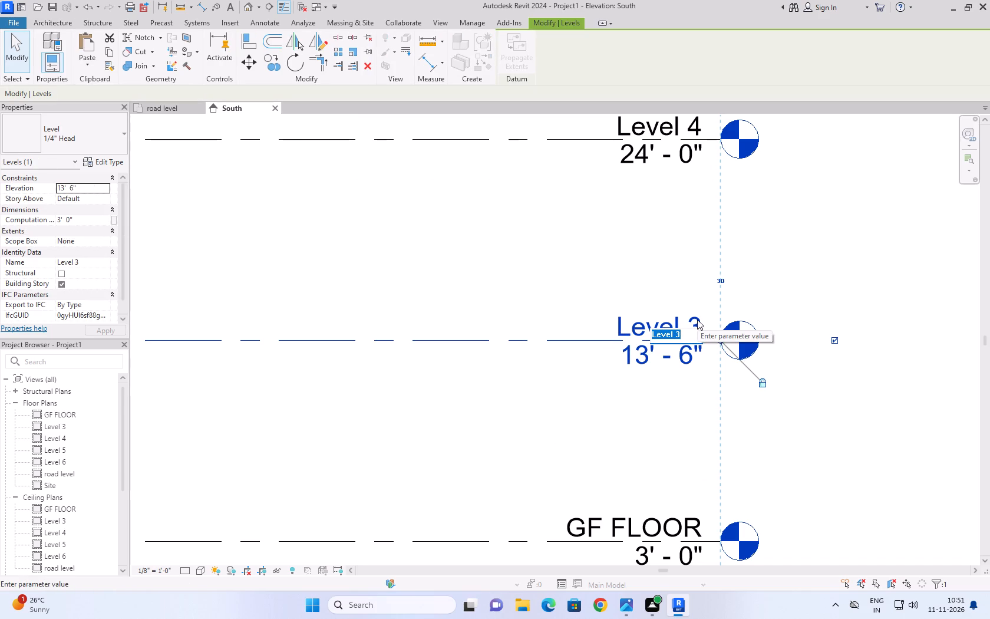
type("1ST FLOOR")
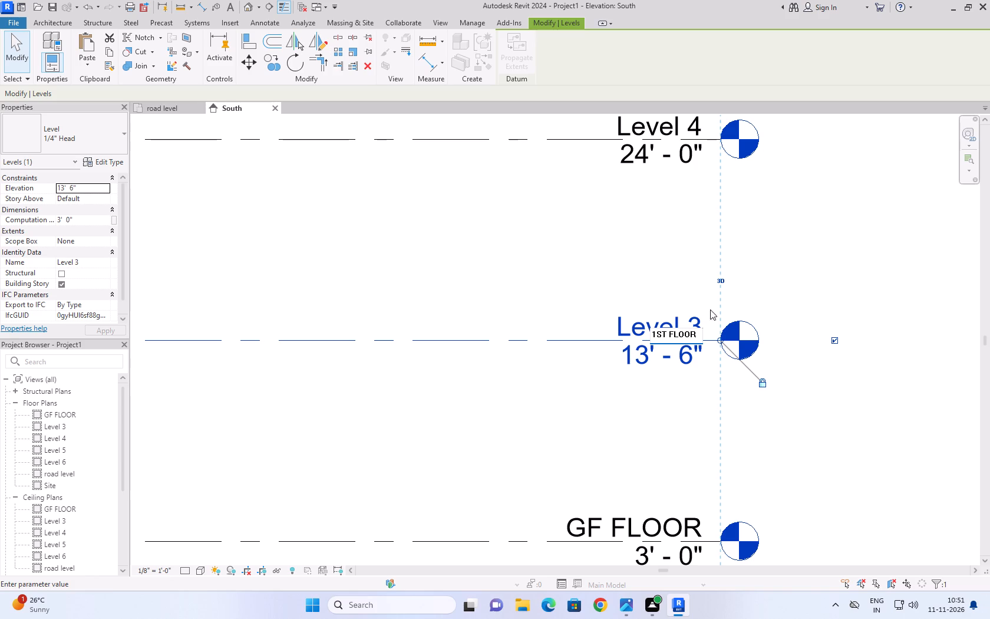
left_click(867, 239)
Rename Level 4, directly above 1ST FLOOR, as 2ND FLOOR.
scroll(667, 185, "down", 3)
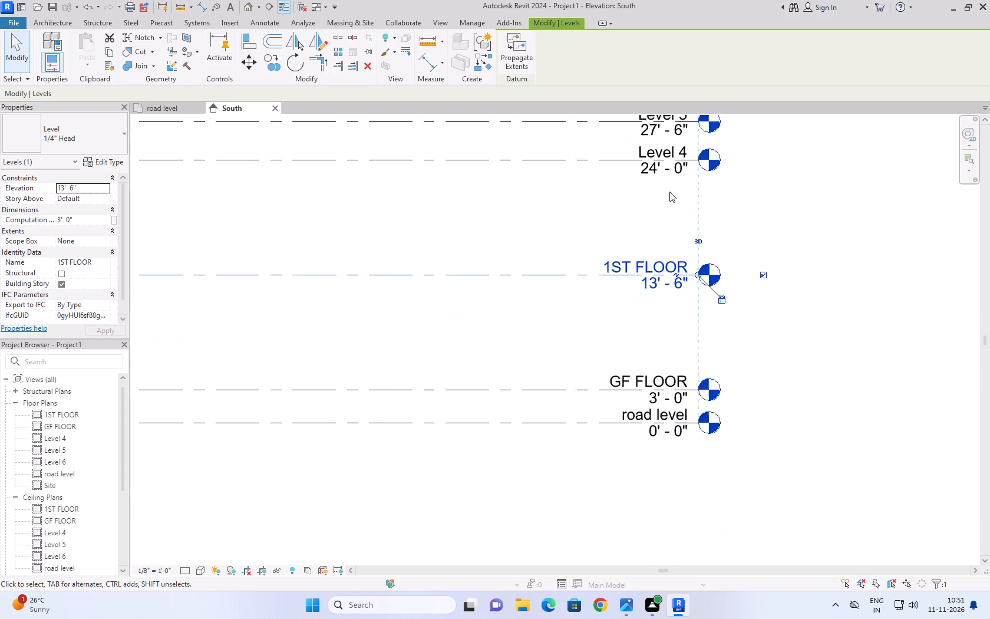
scroll(669, 192, "down", 2)
scroll(672, 142, "up", 9)
left_click(640, 188)
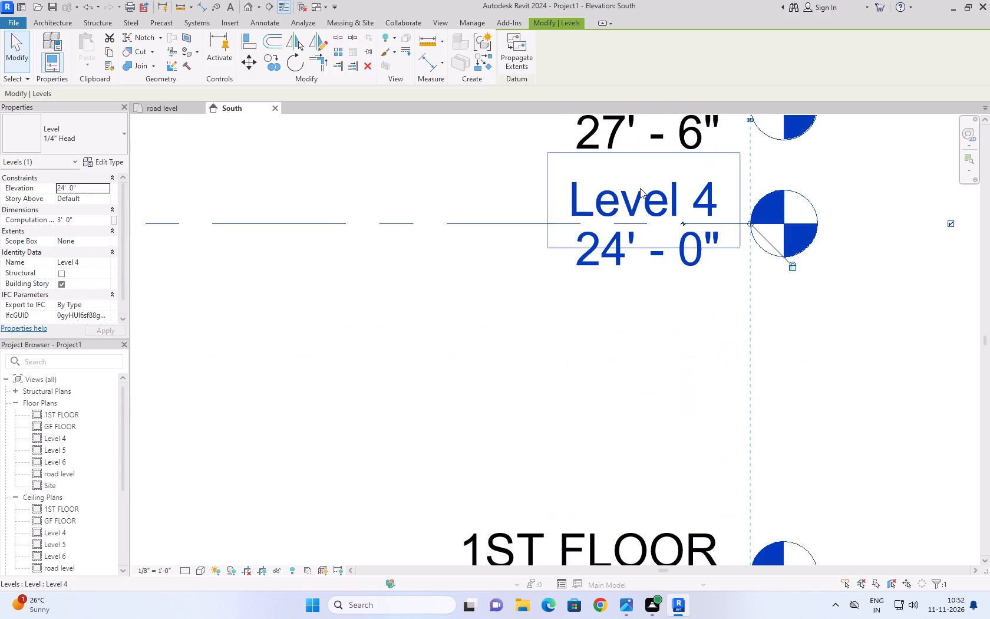
left_click(640, 188)
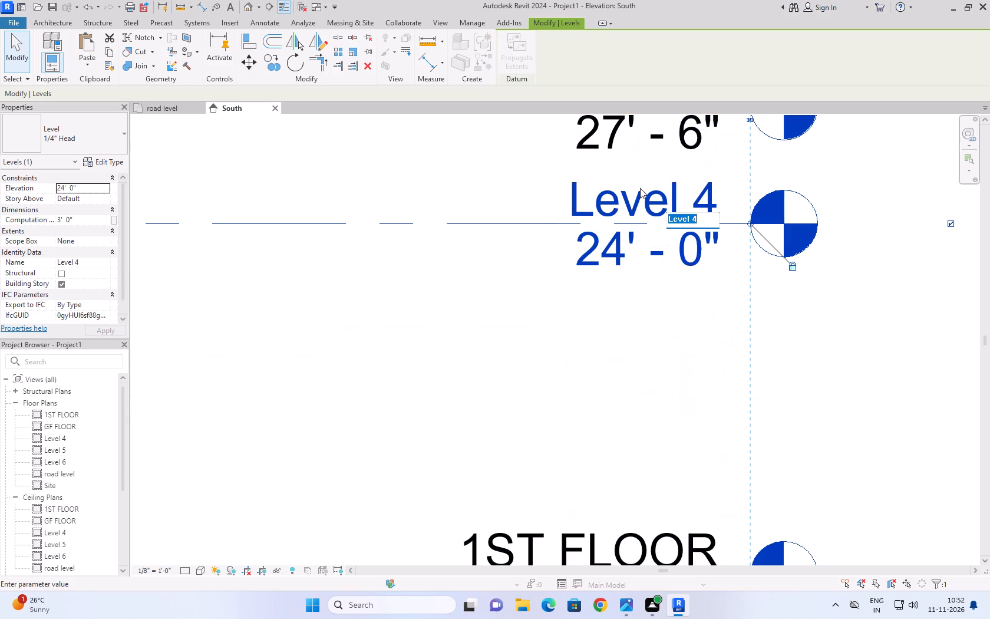
type("2ND FLOOR")
left_click(648, 410)
Rename Level 5, directly above 2ND FLOOR, as PARAPET WALL.
scroll(651, 410, "down", 2)
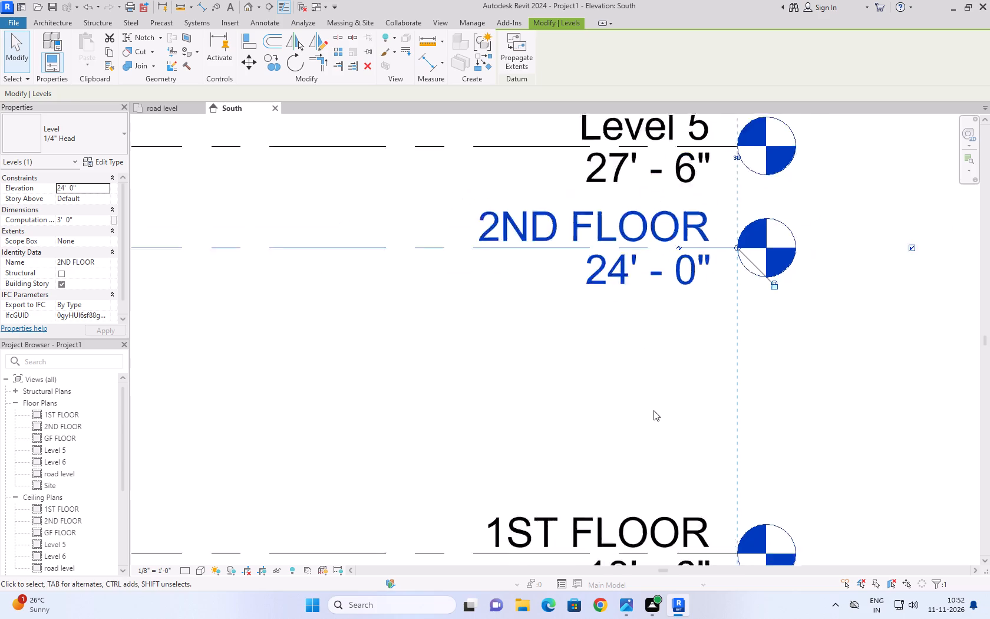
scroll(654, 410, "down", 2)
left_click(625, 209)
left_click(625, 209)
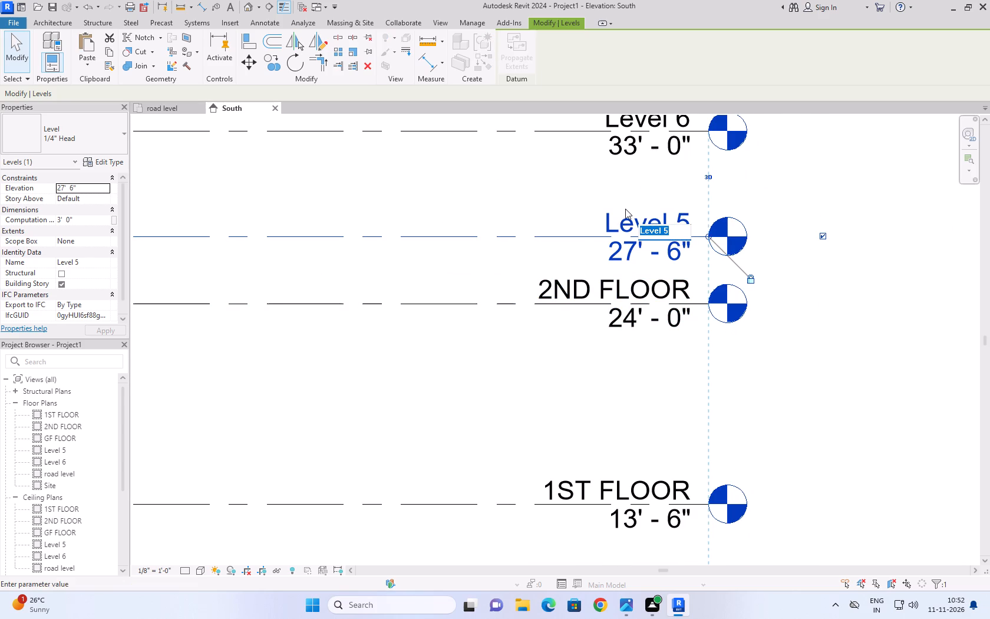
type("PARAPET WALL")
left_click(867, 317)
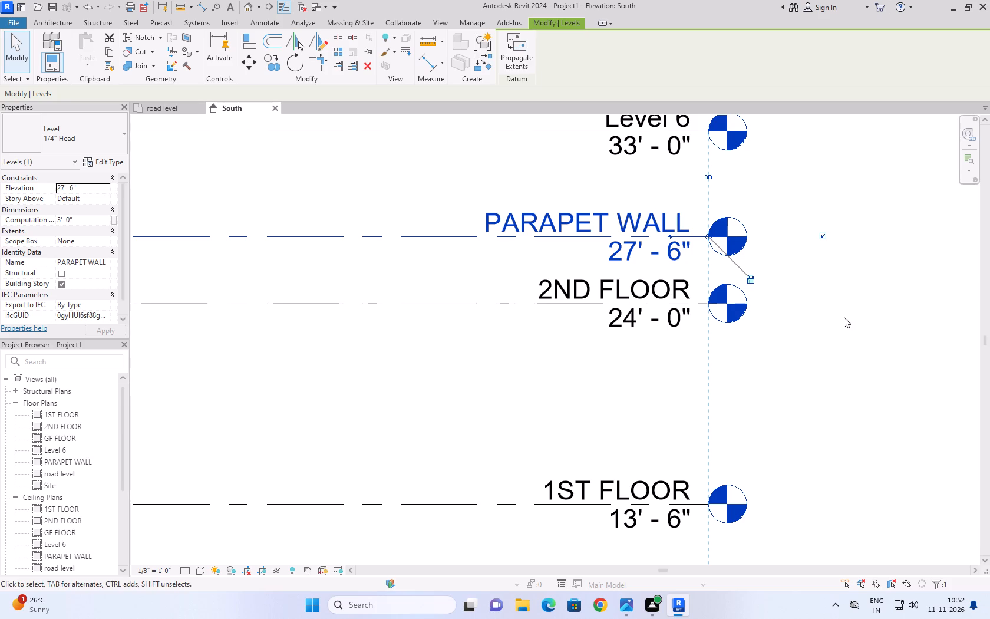
Rename the topmost level, Level 6, as STAIR HEAD ROOM and deselect it.
middle_click_drag(836, 295, 836, 402)
scroll(836, 402, "down", 1)
left_click(654, 236)
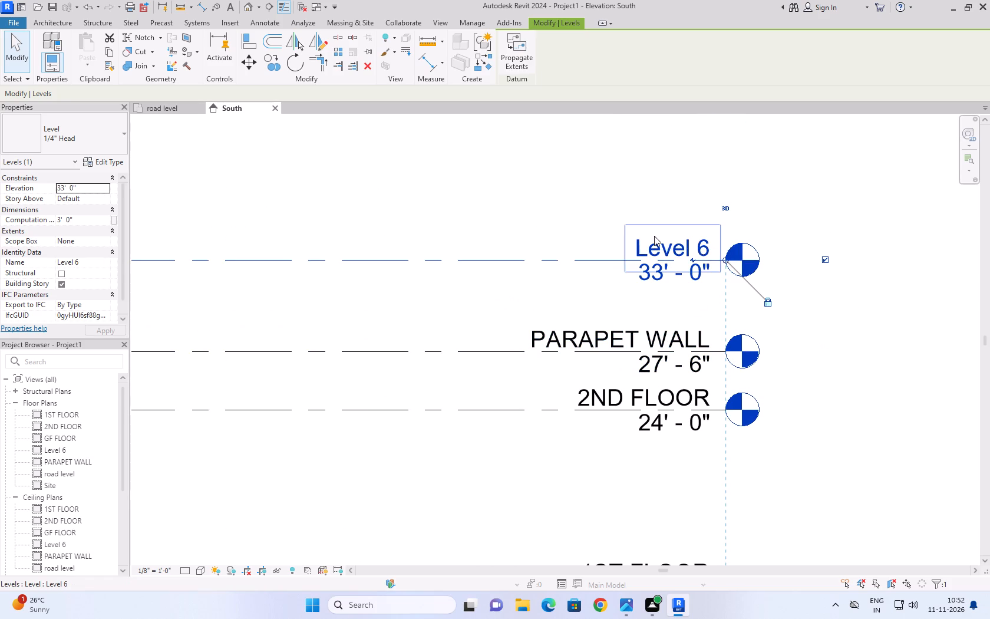
left_click(654, 236)
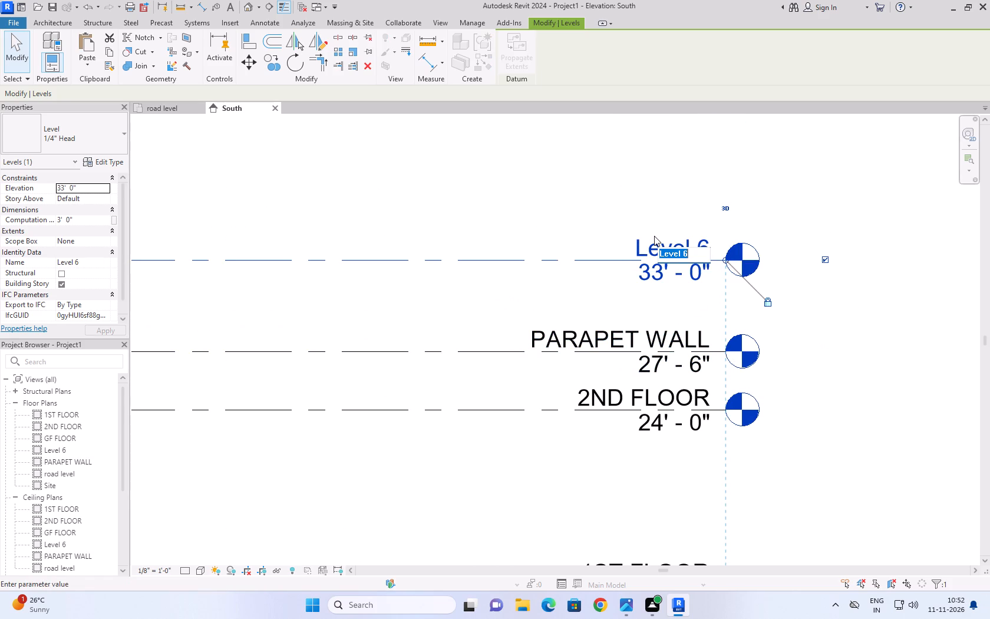
type("STAIR HEAD ROOM")
left_click(849, 177)
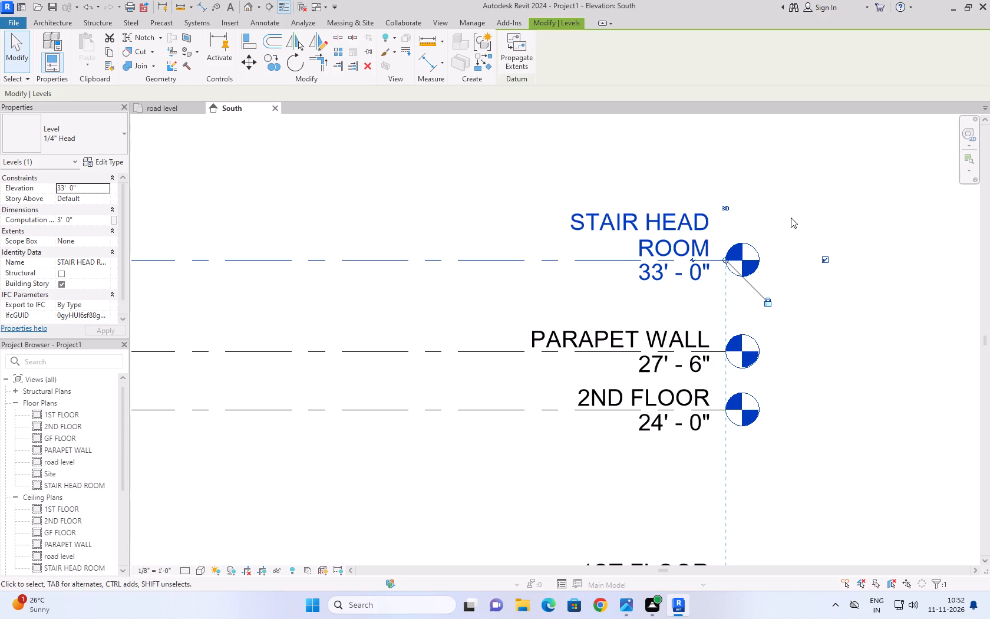
scroll(826, 205, "down", 8)
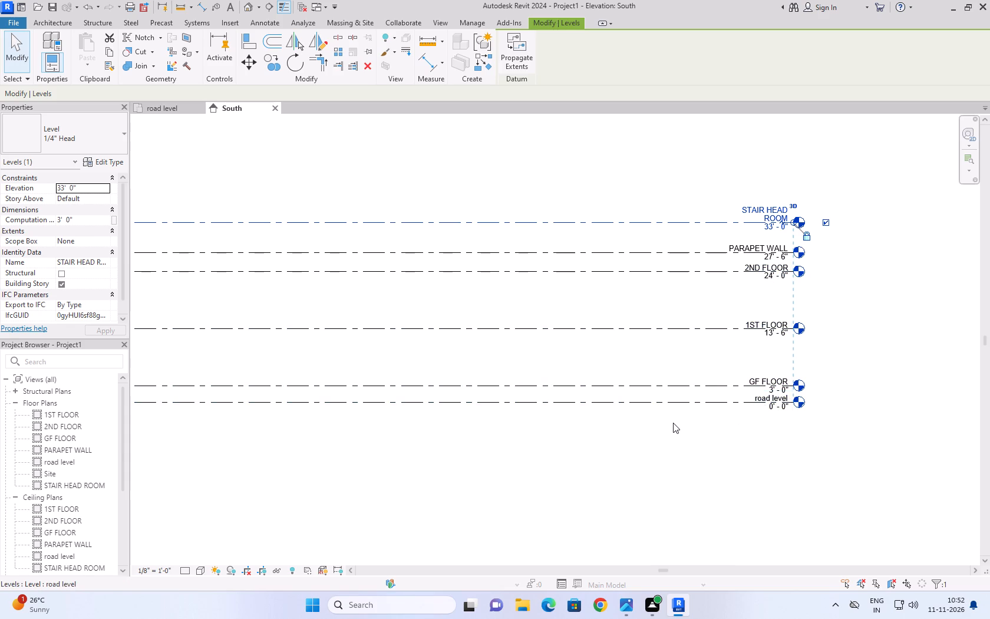
scroll(673, 423, "down", 8)
left_click(334, 420)
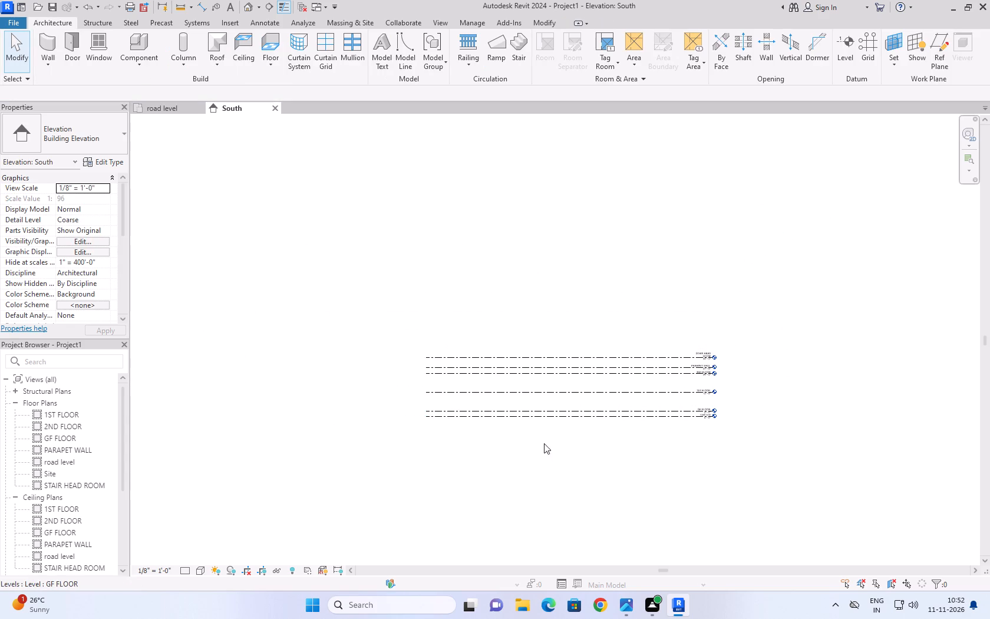
Check the named levels in the South elevation and return to the road level floor plan showing the reference image.
scroll(620, 461, "down", 7)
scroll(685, 434, "up", 5)
scroll(599, 433, "up", 7)
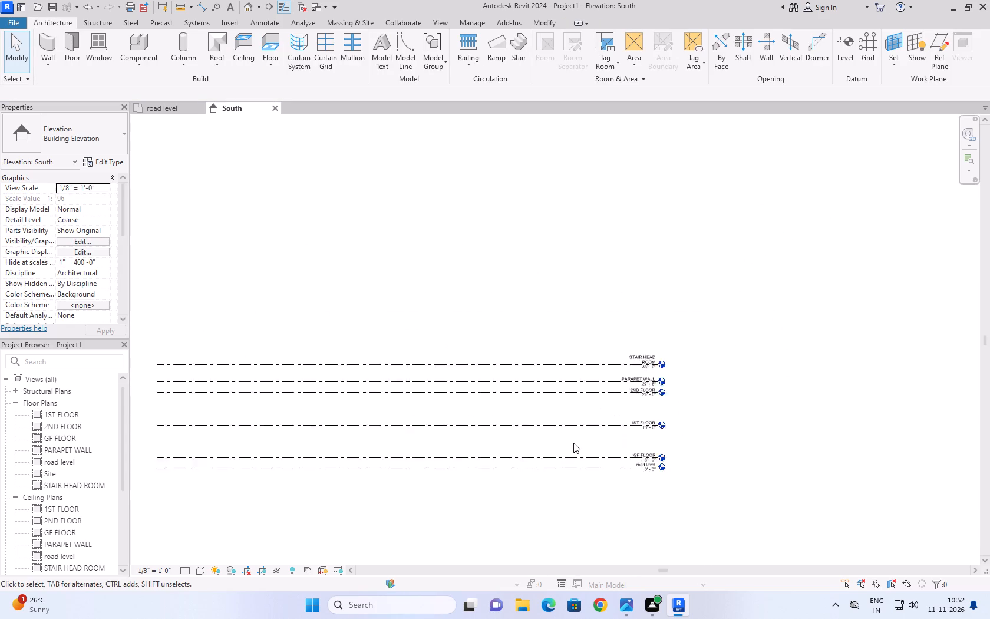
scroll(573, 443, "up", 3)
scroll(725, 434, "up", 3)
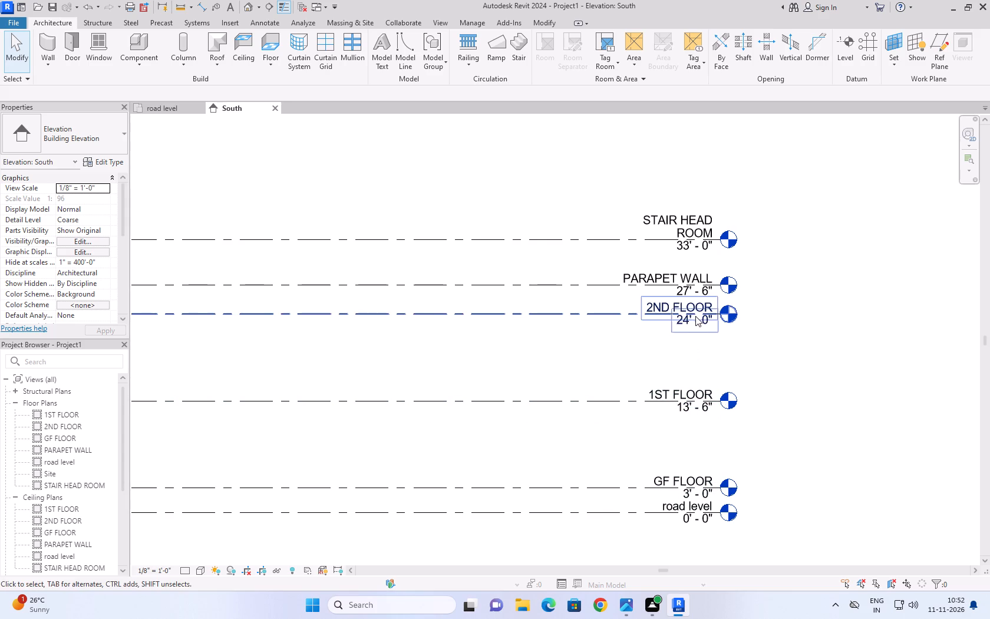
scroll(766, 274, "down", 4)
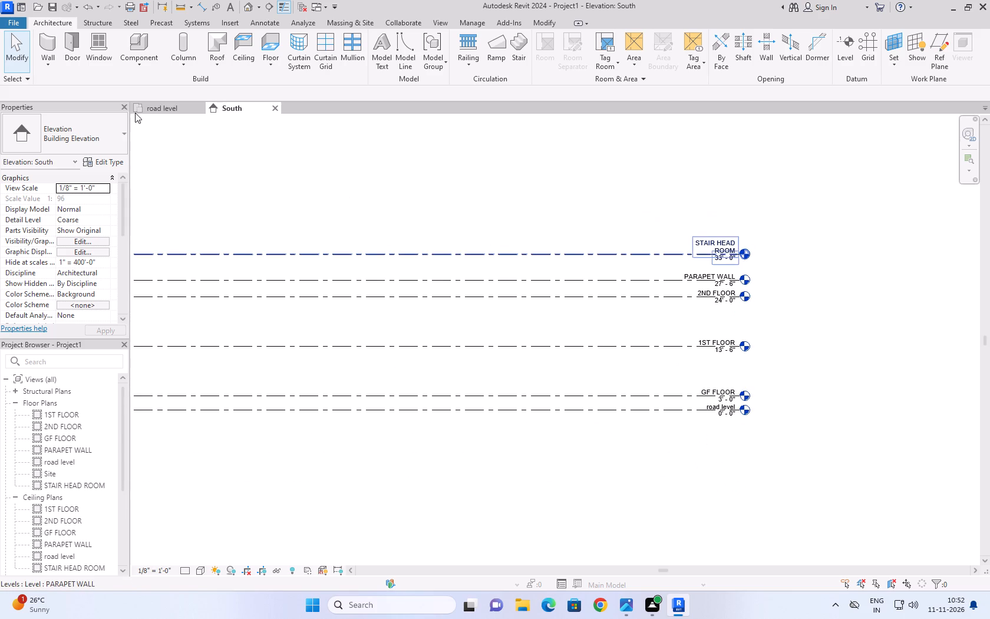
left_click(163, 101)
left_click(164, 106)
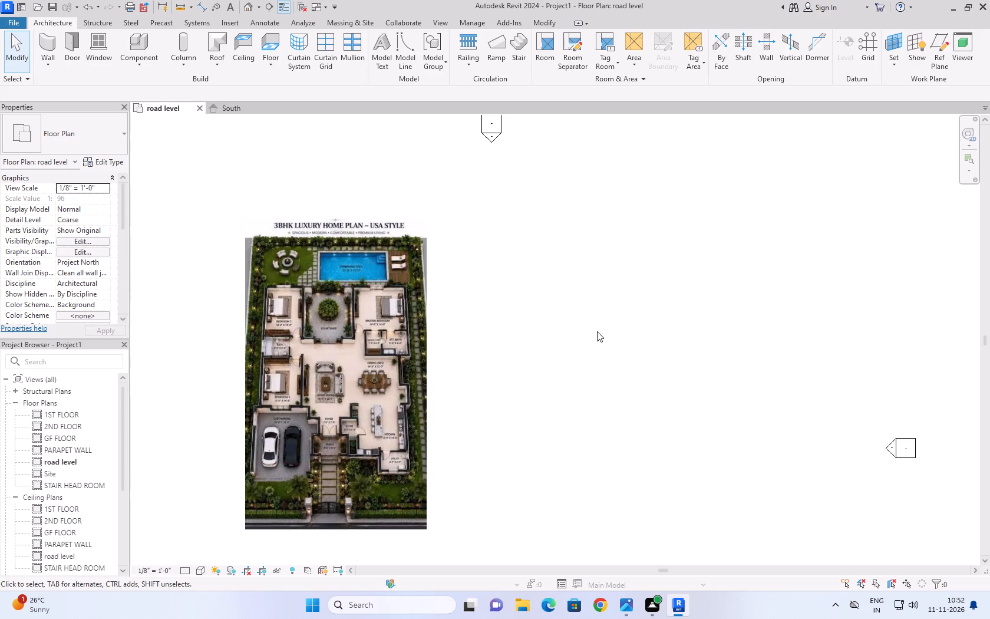
scroll(597, 331, "down", 2)
scroll(549, 479, "up", 4)
scroll(556, 450, "down", 2)
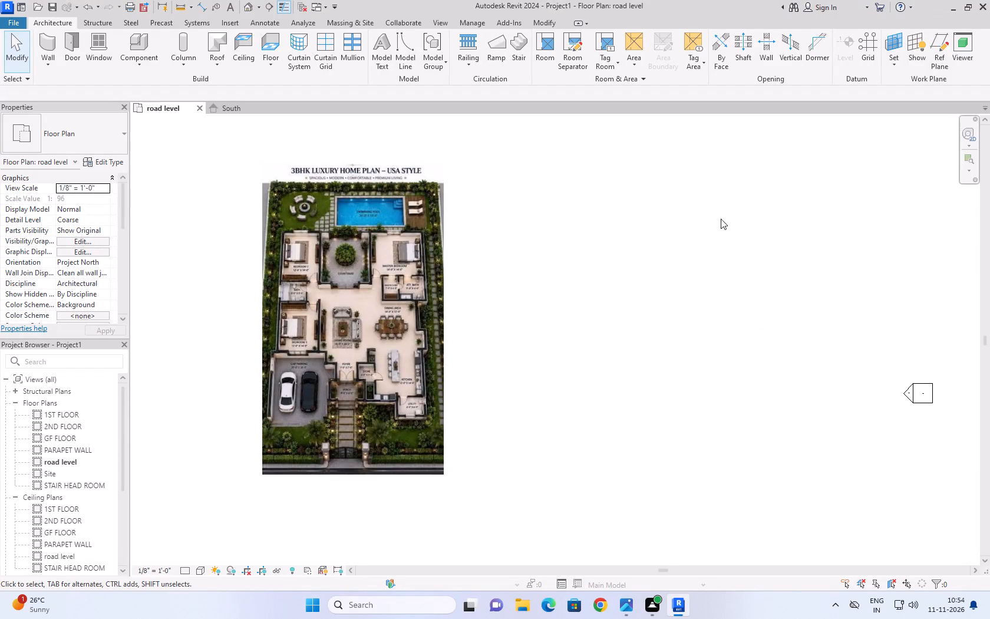
scroll(475, 297, "up", 3)
scroll(482, 294, "down", 2)
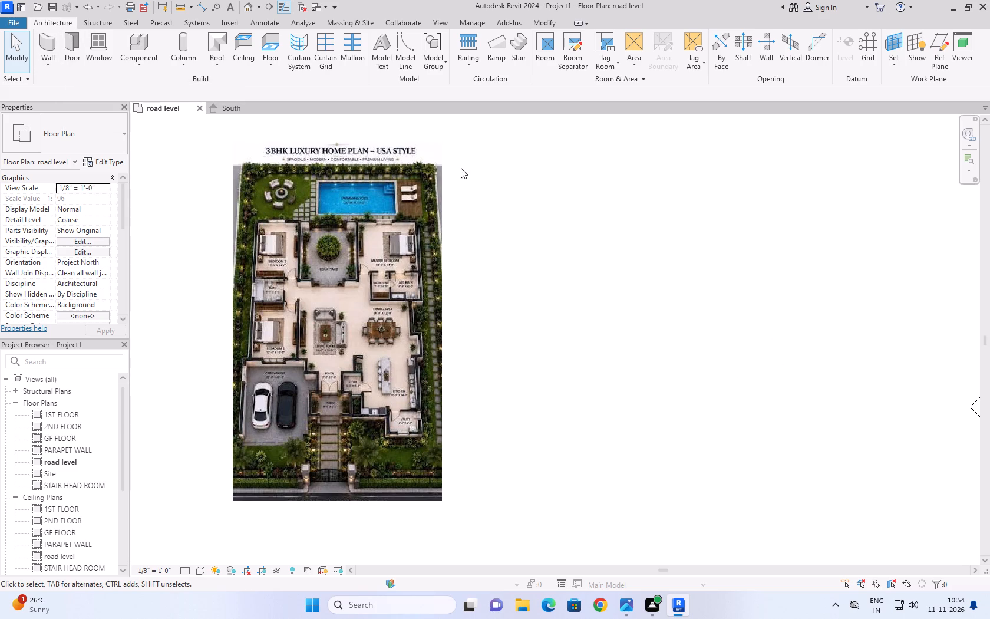
Set up the 9" wall for drawing with its height up to 1ST FLOOR and location line Finish Face: Interior.
left_click(58, 44)
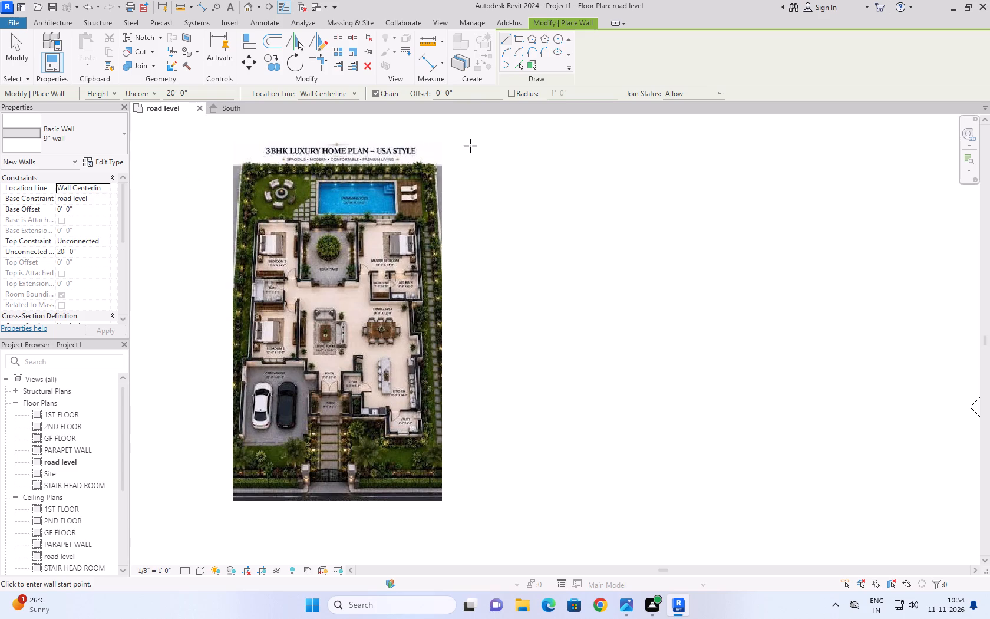
left_click(534, 205)
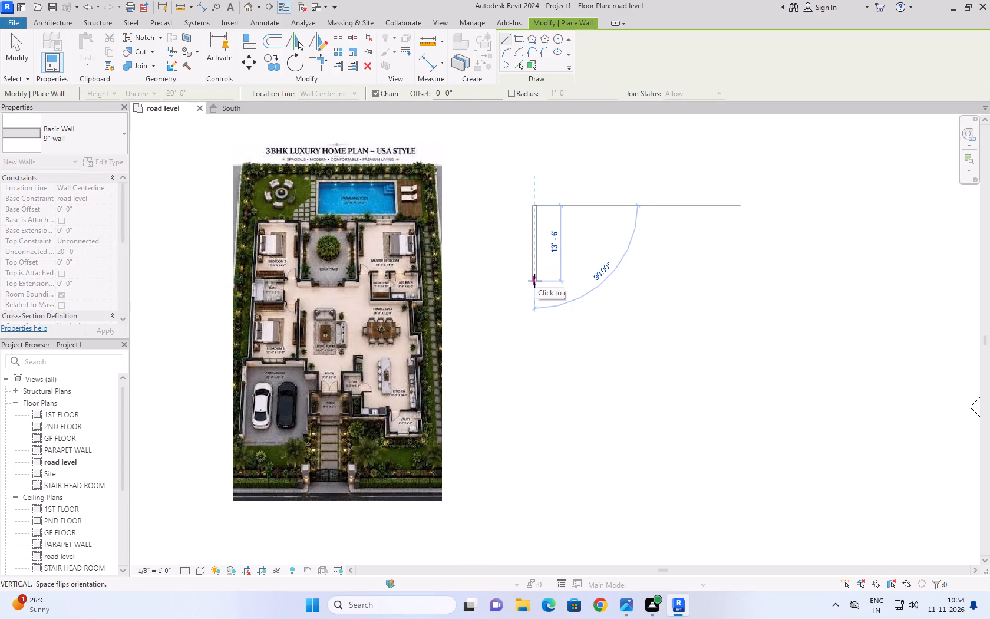
scroll(534, 281, "up", 3)
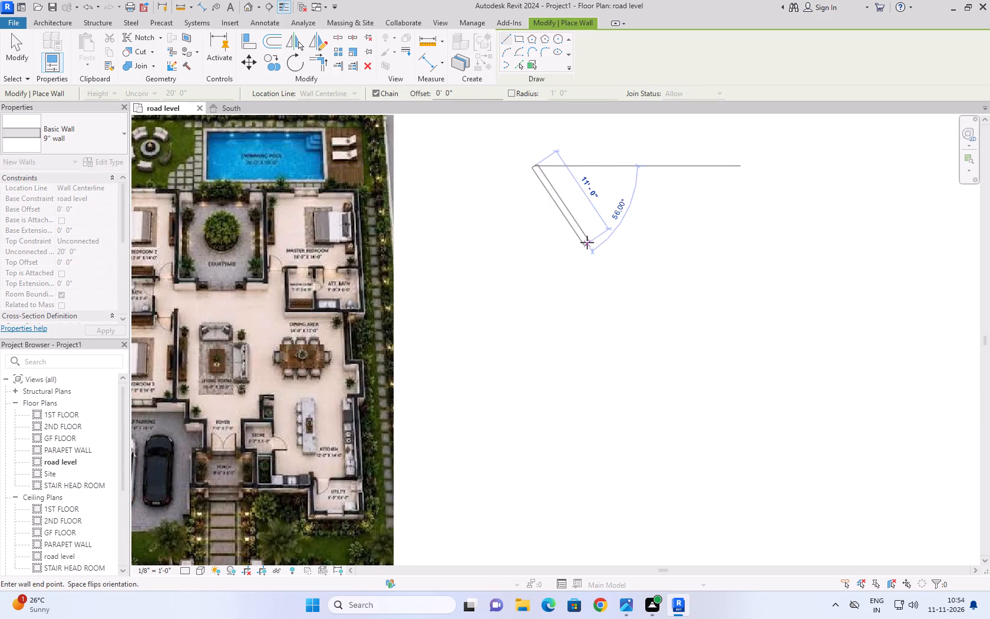
key("Escape")
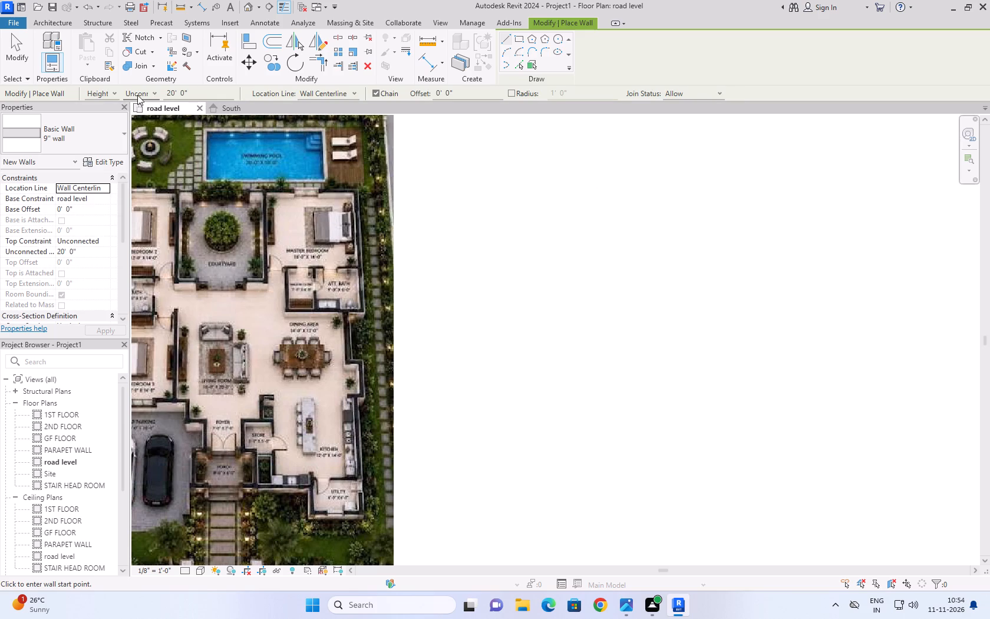
left_click(107, 92)
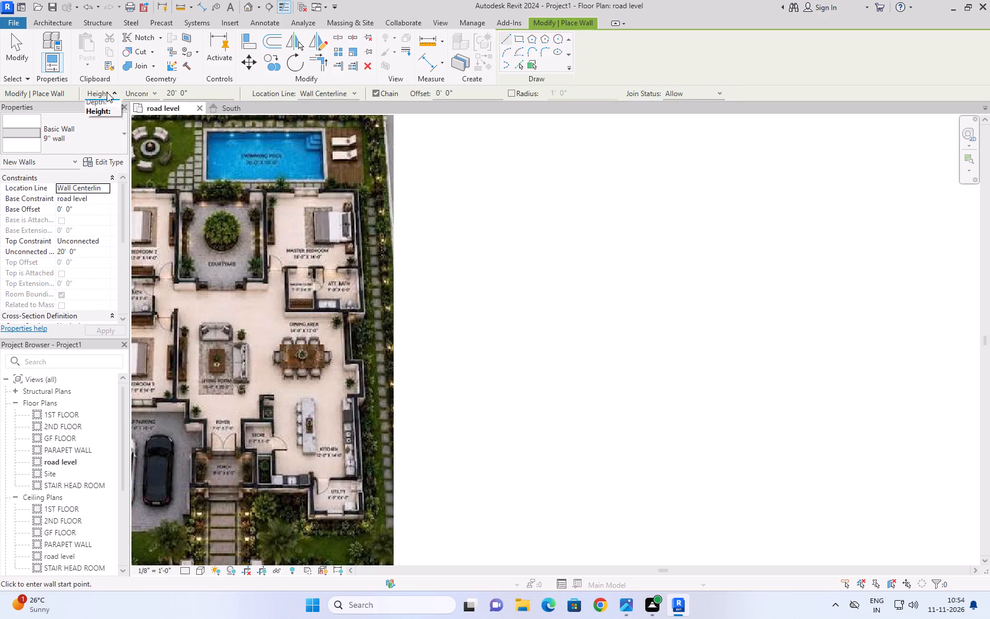
left_click(108, 92)
left_click(71, 96)
left_click(156, 93)
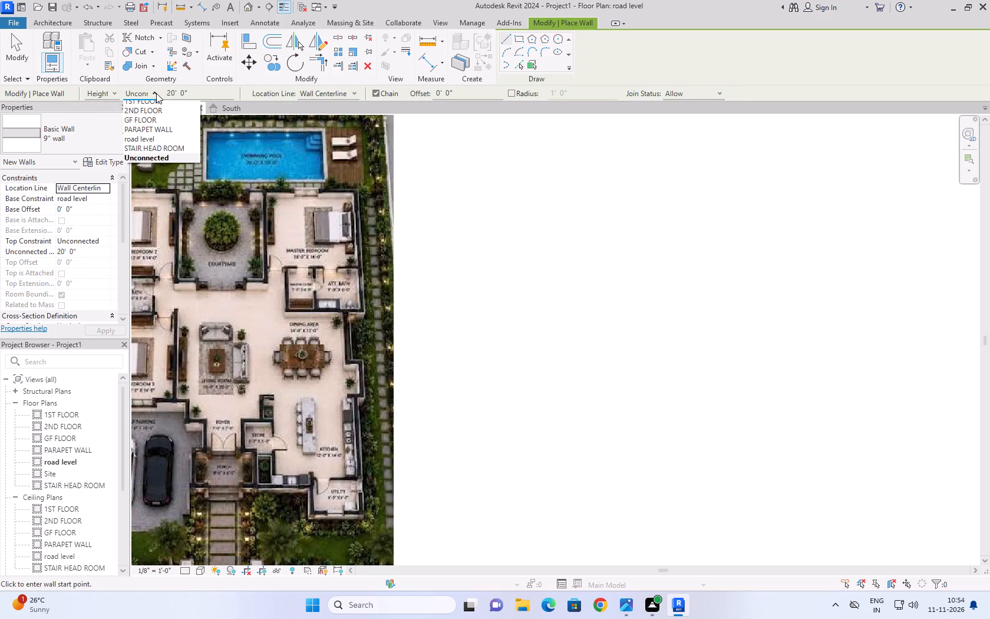
left_click(155, 103)
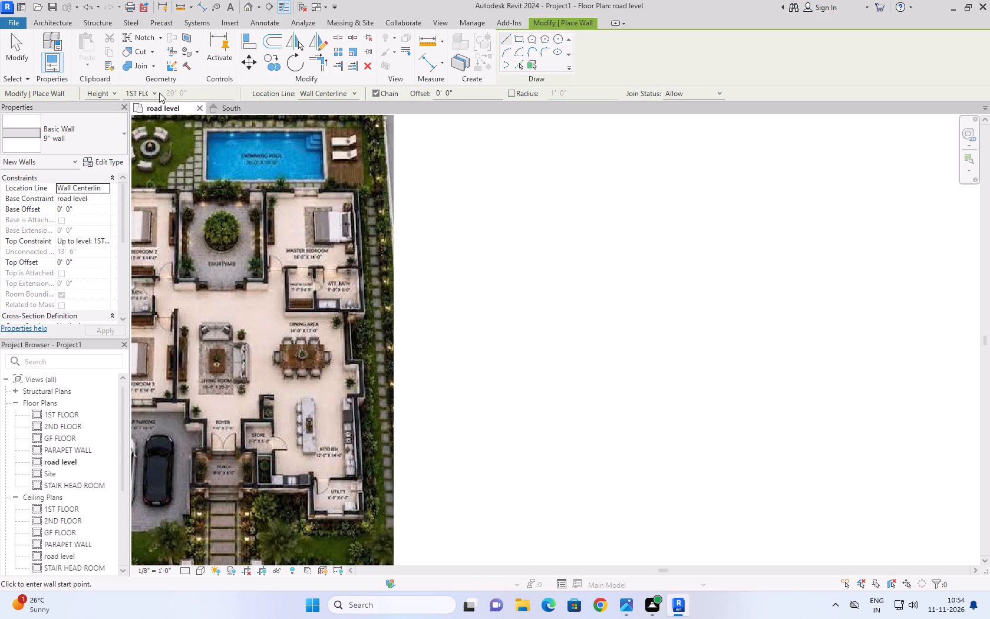
left_click(354, 96)
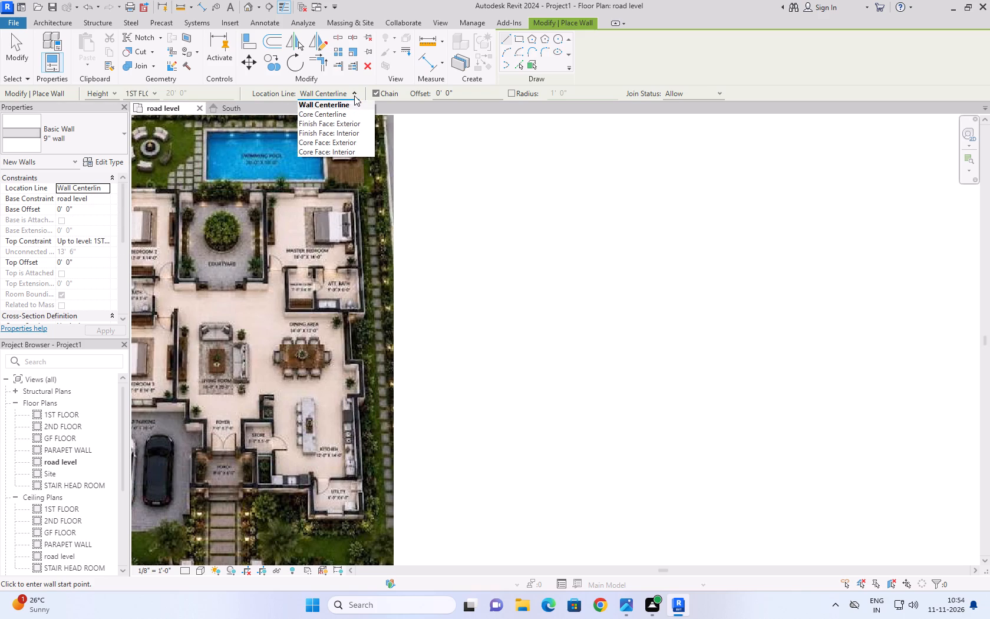
left_click(332, 129)
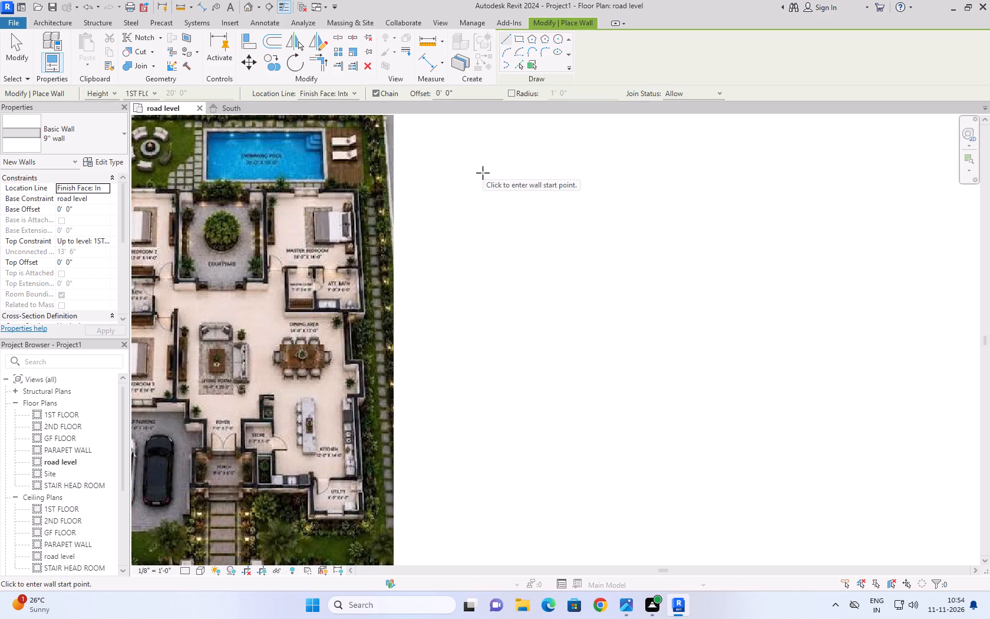
Draw a closed rectangular room of 9" walls east of the plan image, 14' north-south by 13' east-west.
scroll(483, 173, "down", 2)
middle_click_drag(486, 176, 485, 239)
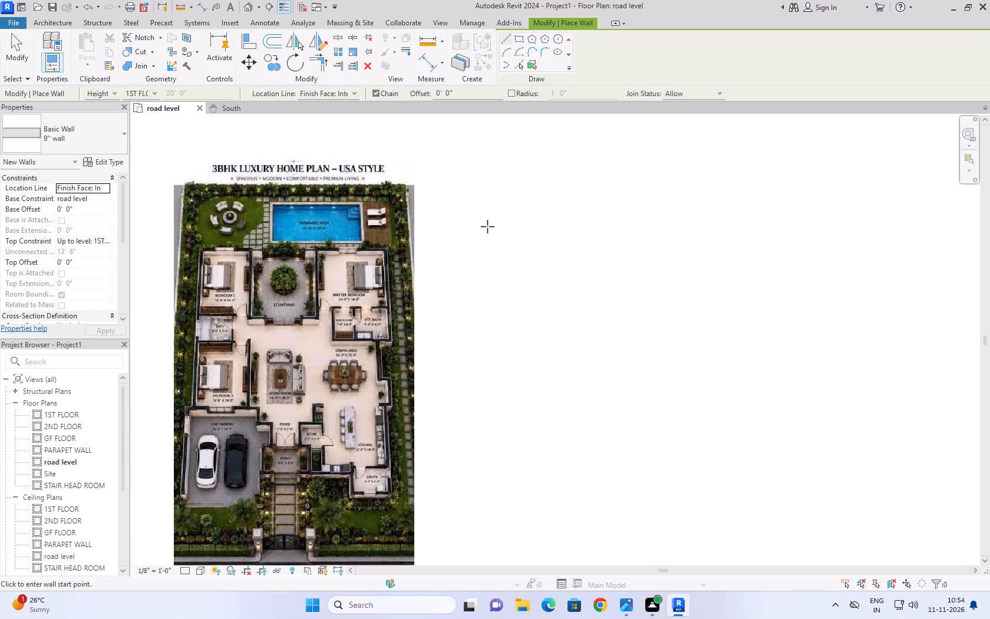
left_click(496, 202)
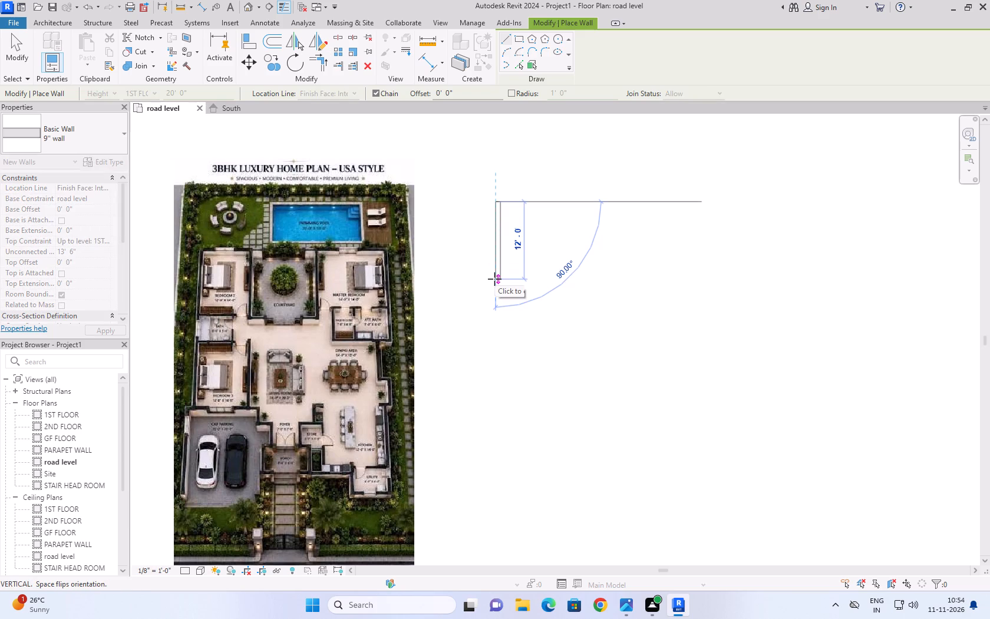
type("12'")
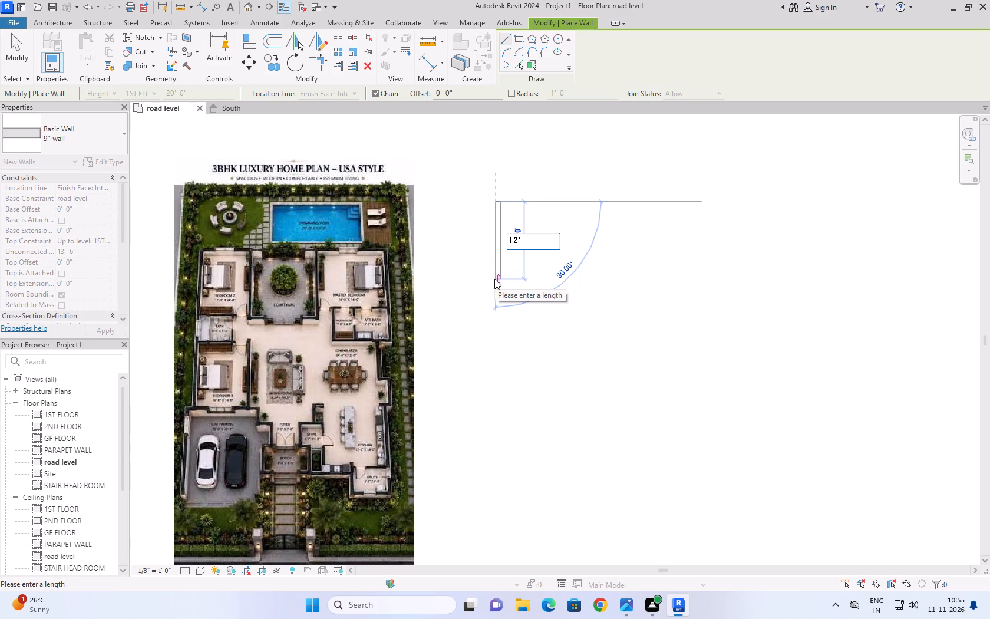
key("BackSpace")
key("BackSpace")
type("4'")
key("Return")
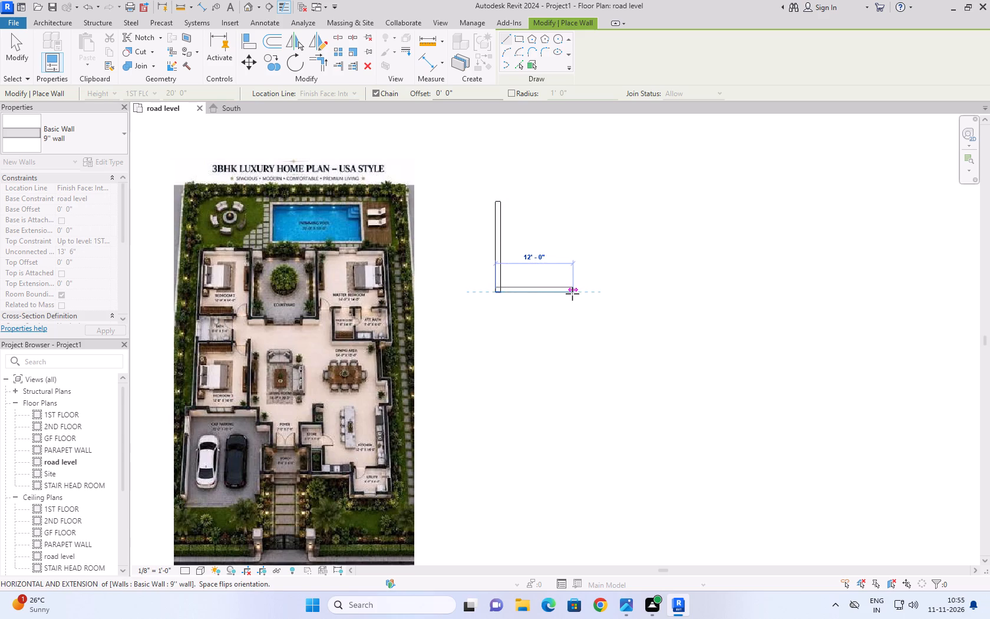
type("13'")
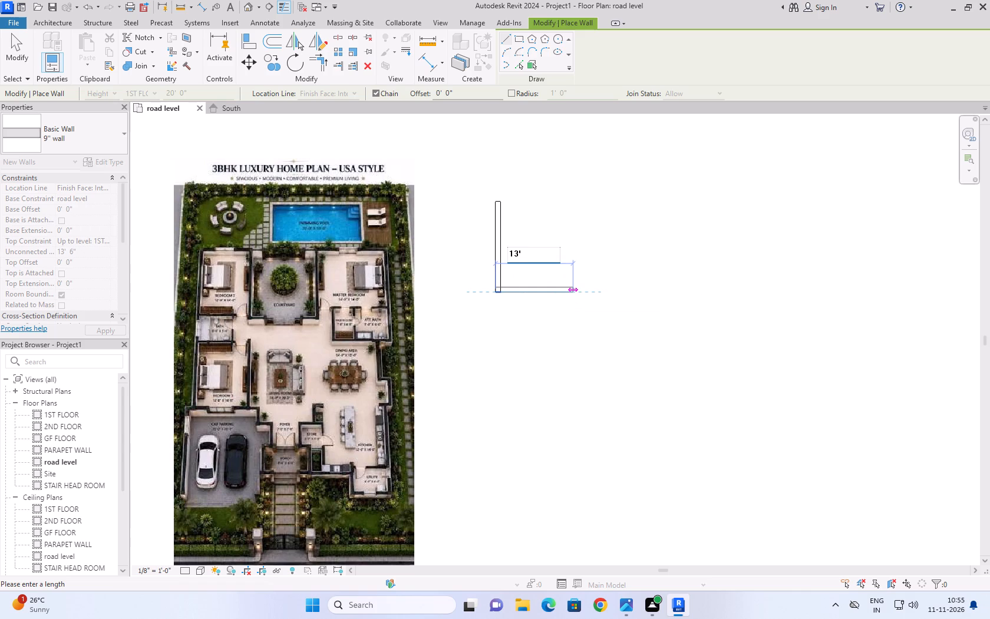
key("Return")
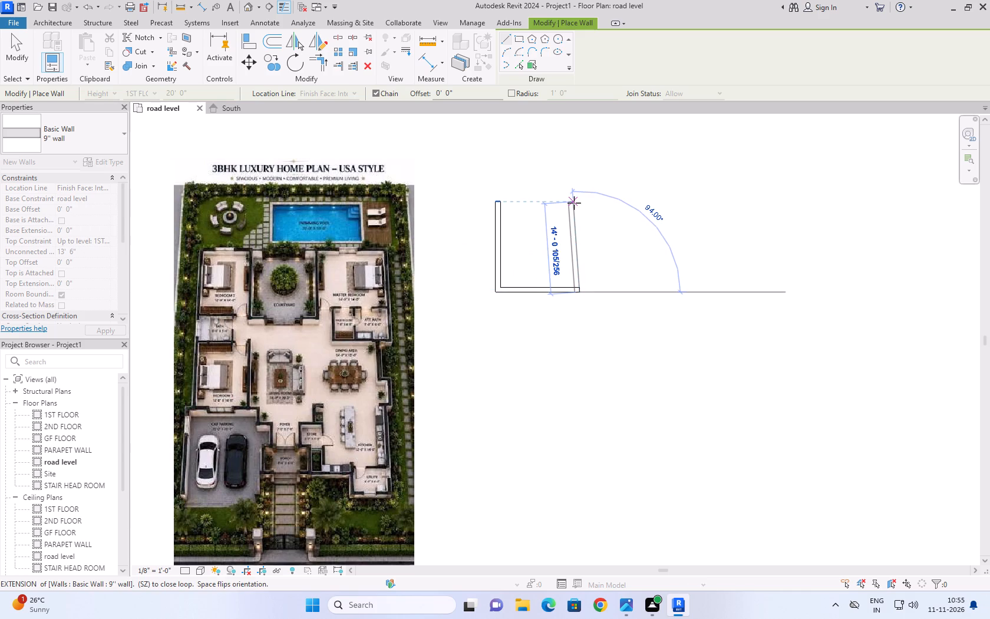
left_click(577, 202)
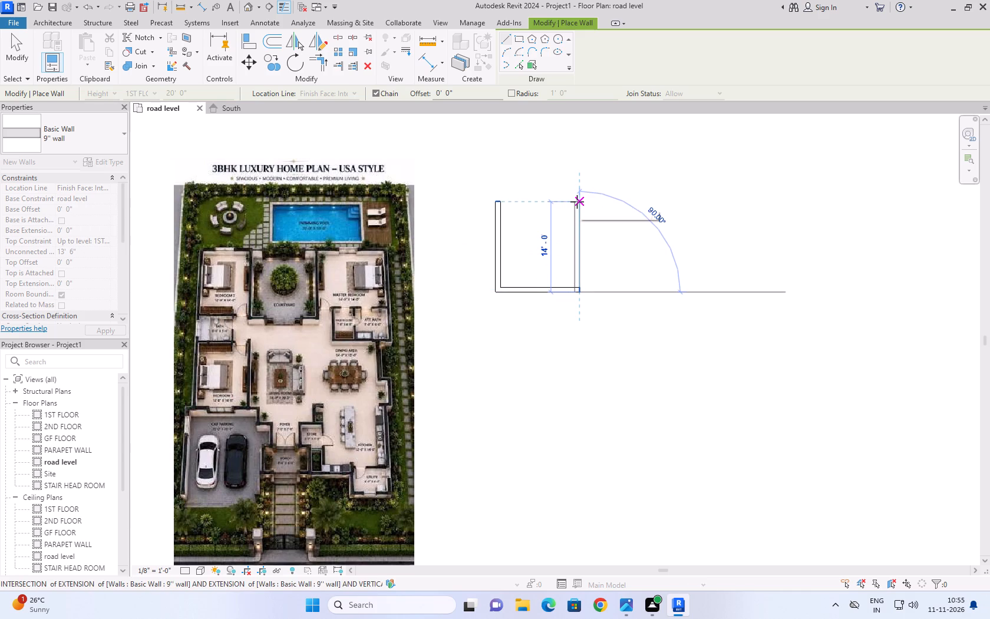
left_click(496, 205)
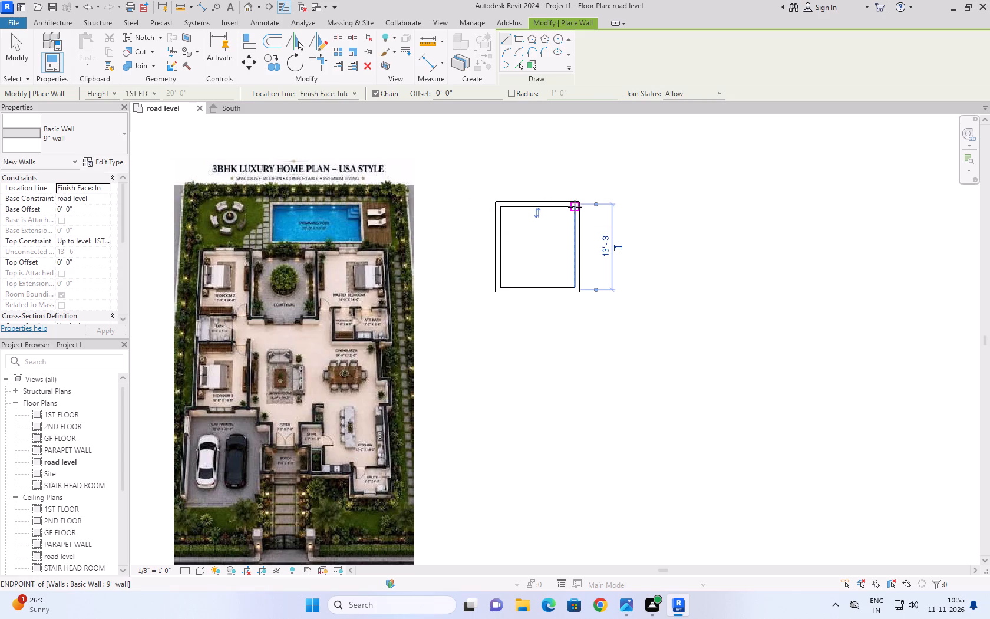
Draw a 16' wall east from the room's inner northeast corner and a wall south to align with the room's south wall.
left_click(575, 207)
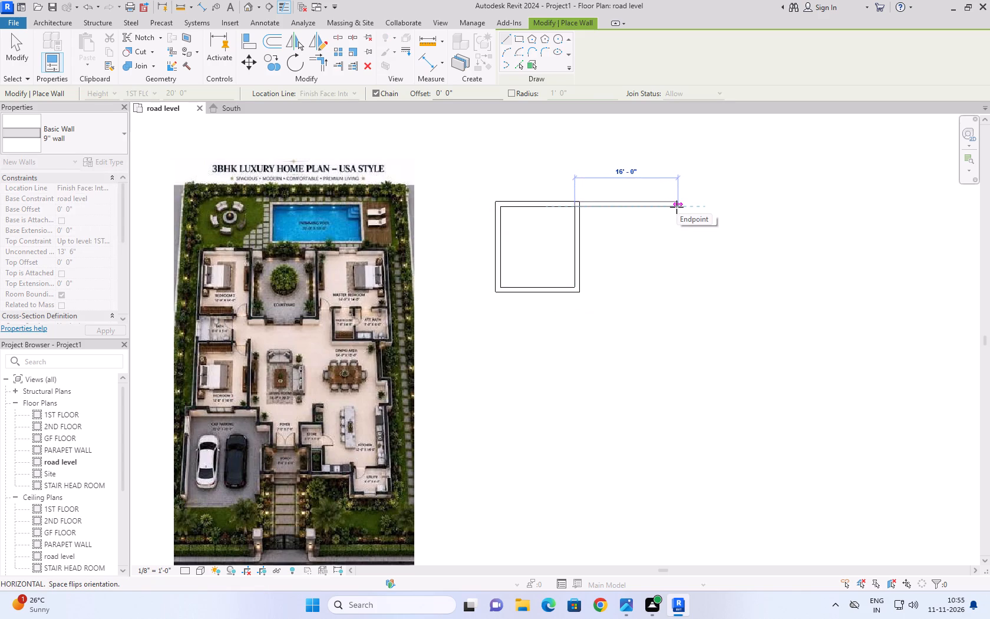
type("16'")
key("Return")
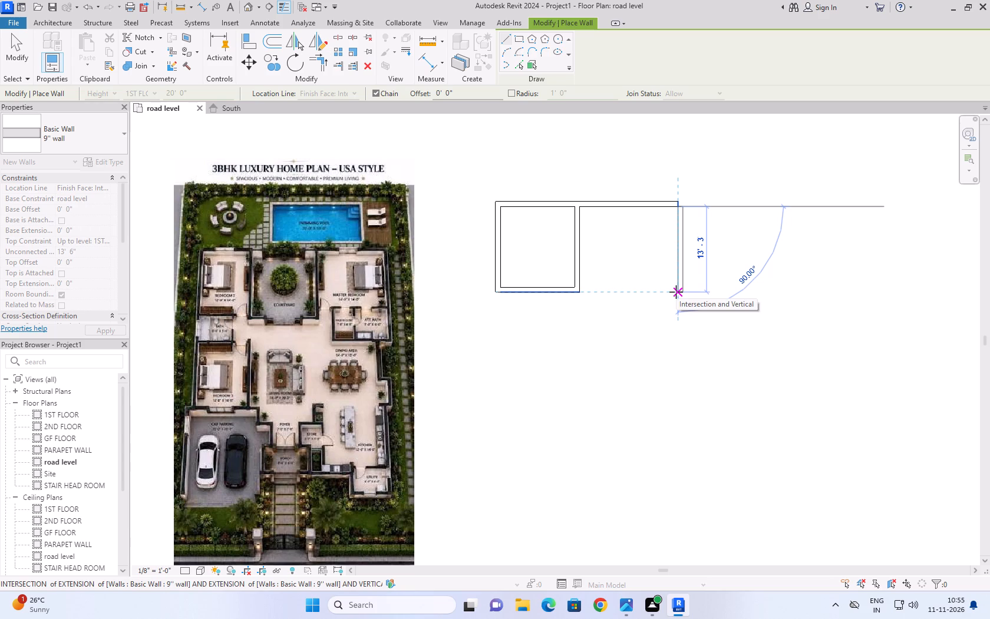
left_click(676, 292)
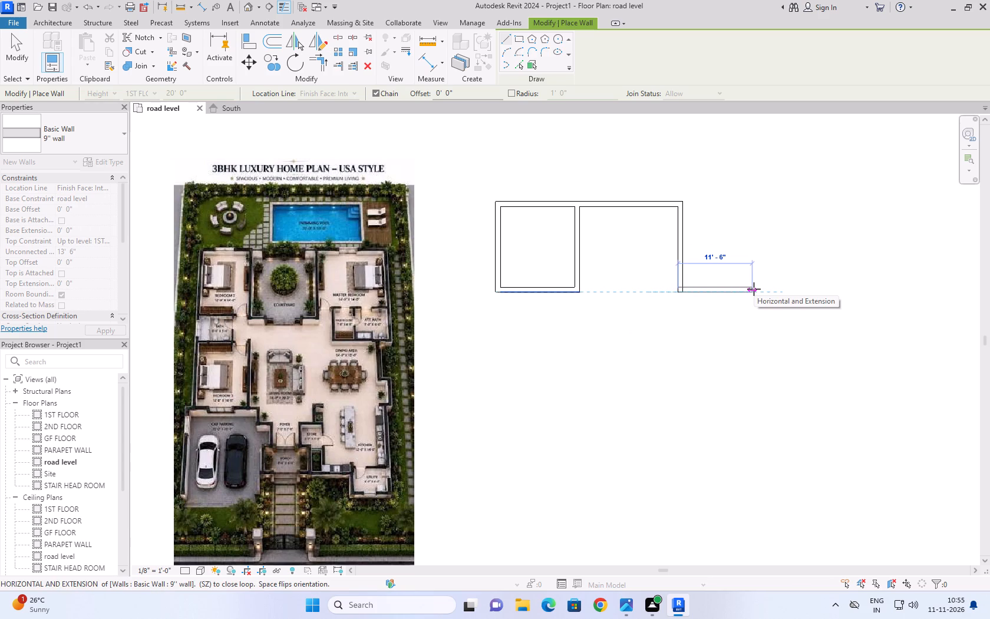
Enclose the eastern room with a 12' south wall, an east wall, and a flipped north wall about 13'-6" long running back west.
type("12")
key("apostrophe")
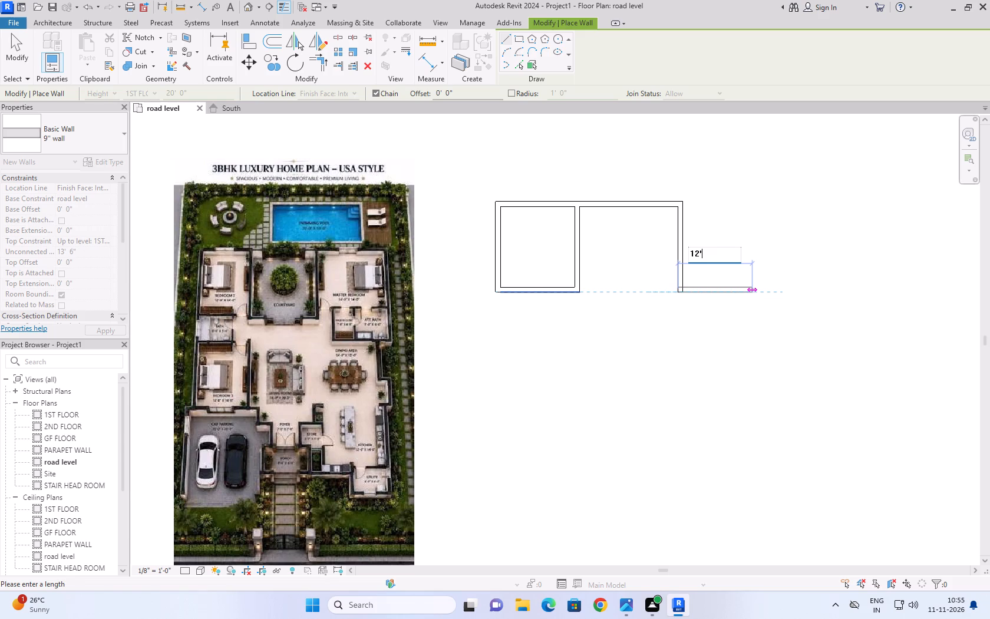
key("Return")
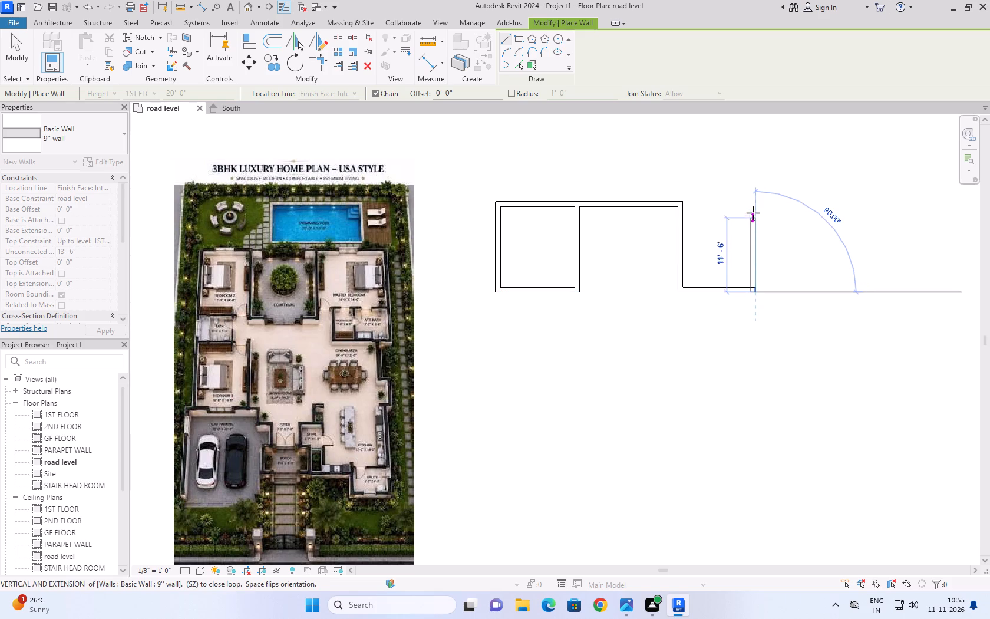
left_click(751, 206)
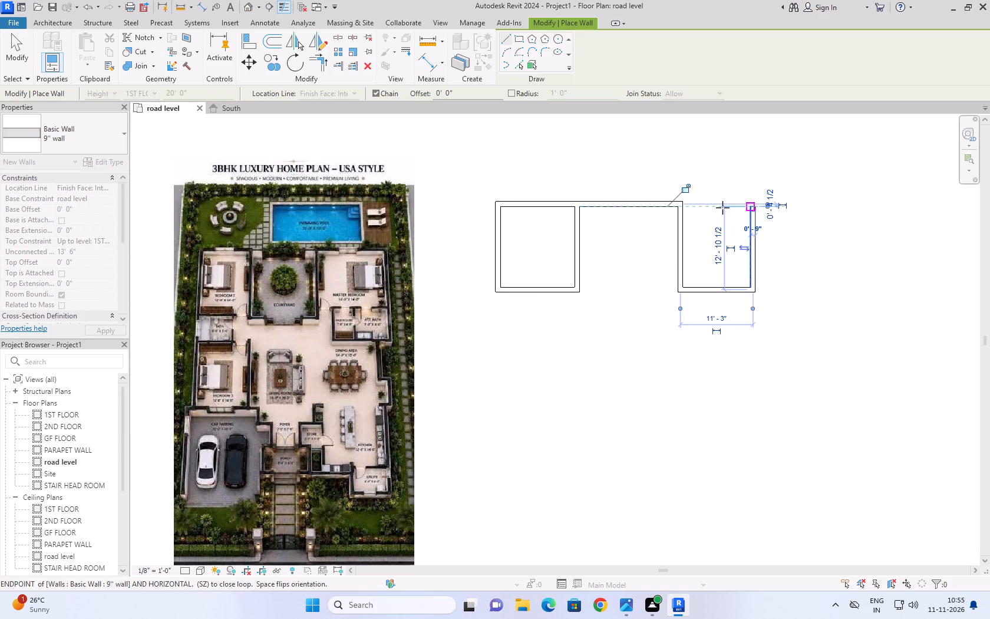
key("space")
left_click(668, 206)
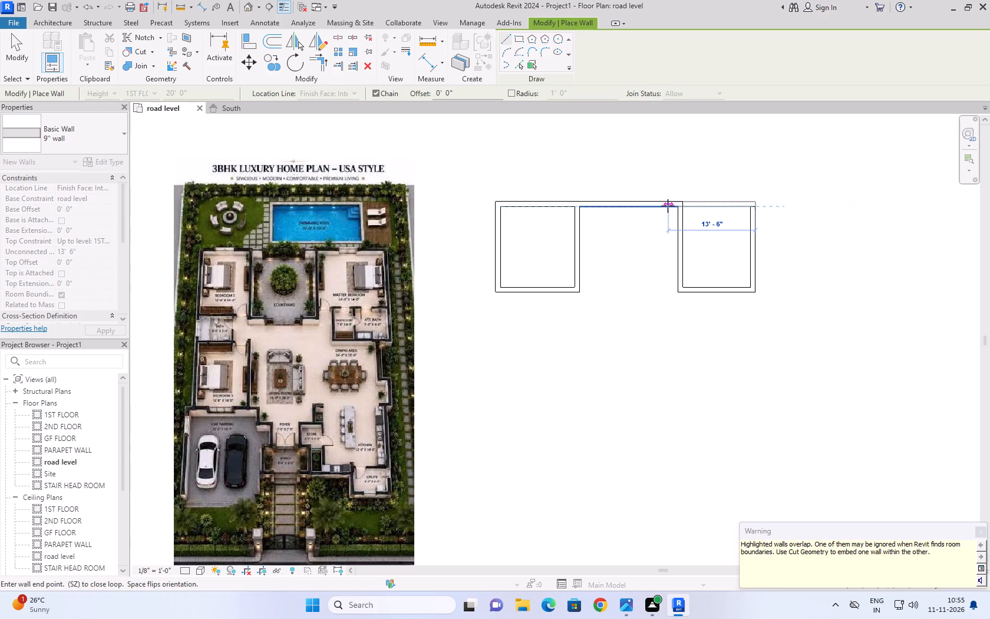
key("Escape")
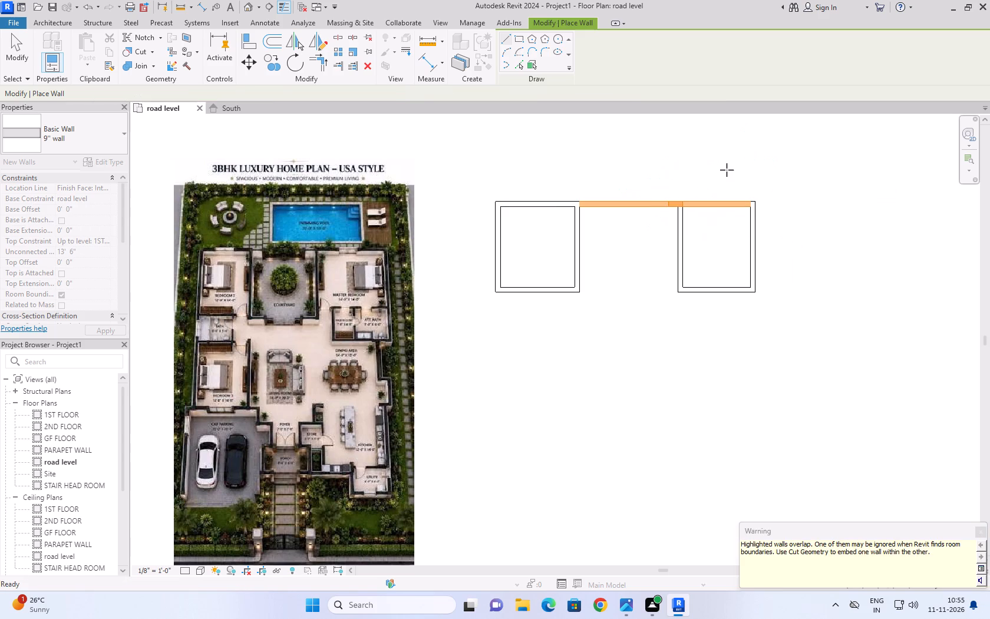
key("Escape")
key("Escape")
Shorten the overlapping north wall of the eastern room so its west end meets the room's west wall.
scroll(687, 196, "up", 8)
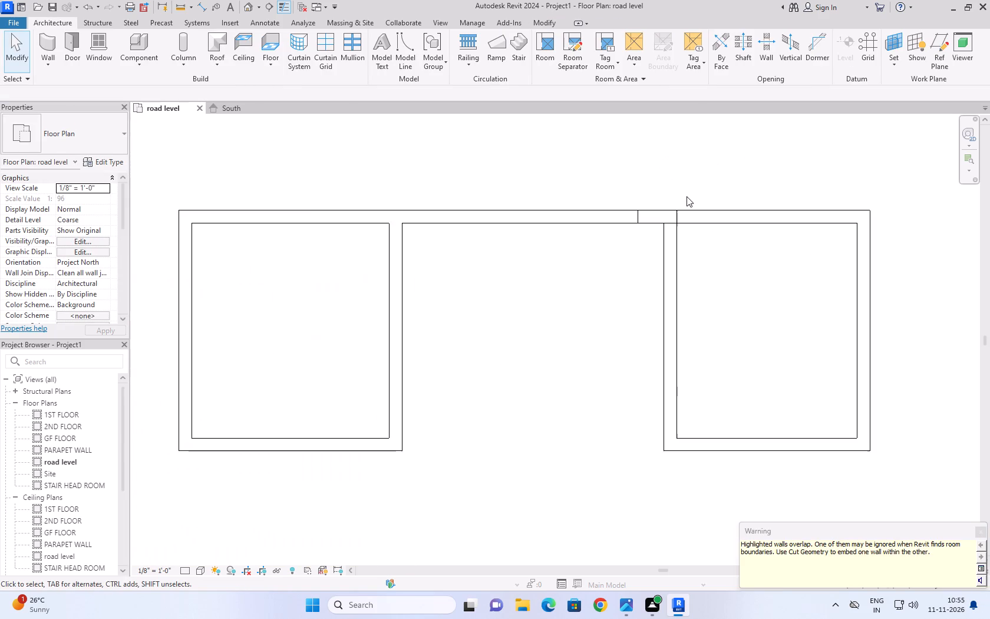
left_click(642, 219)
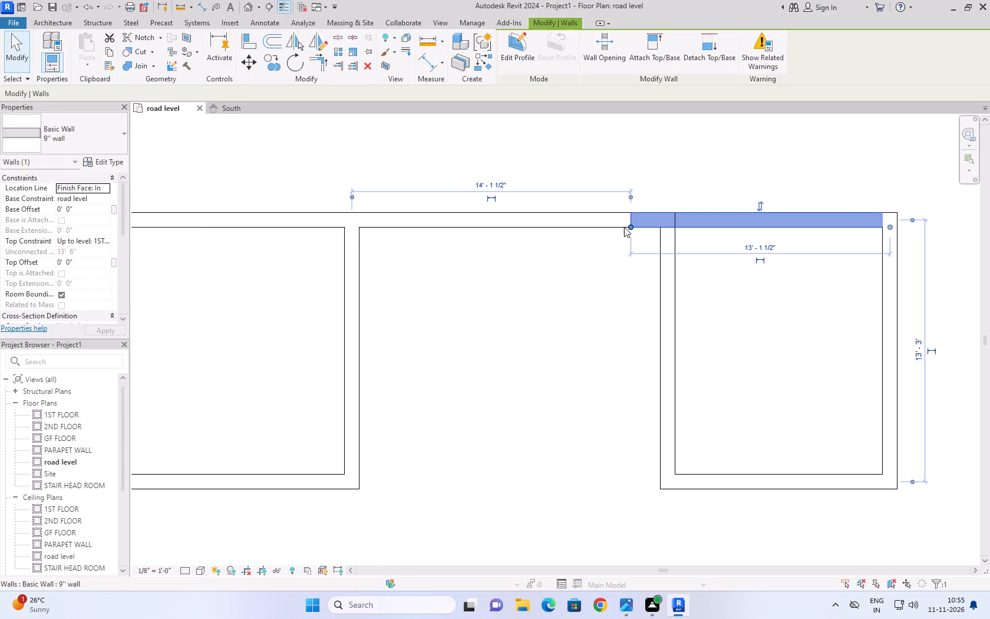
left_click_drag(628, 225, 675, 228)
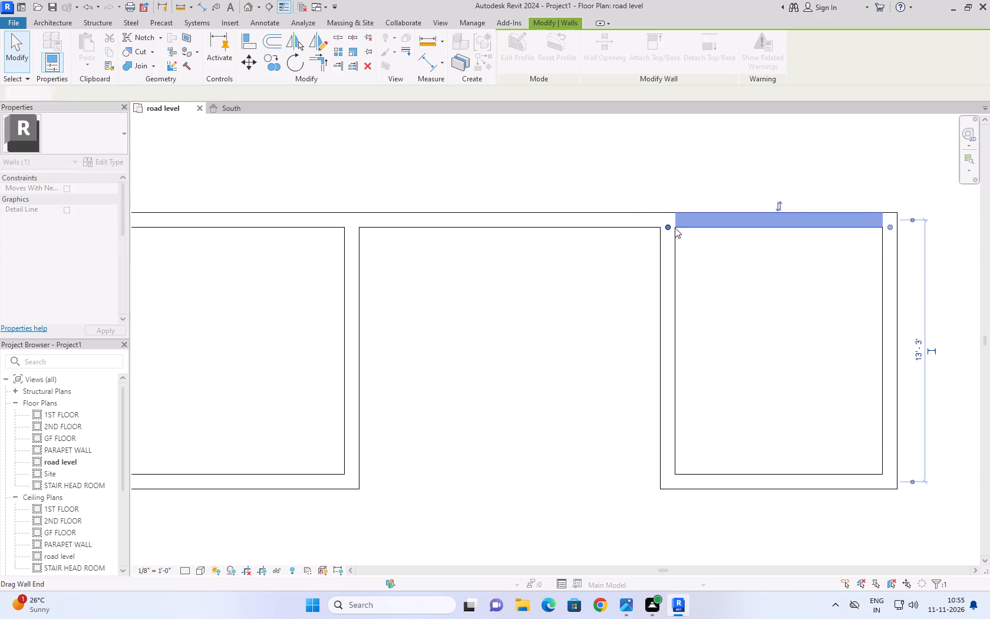
scroll(698, 190, "down", 3)
left_click(628, 245)
scroll(645, 216, "down", 9)
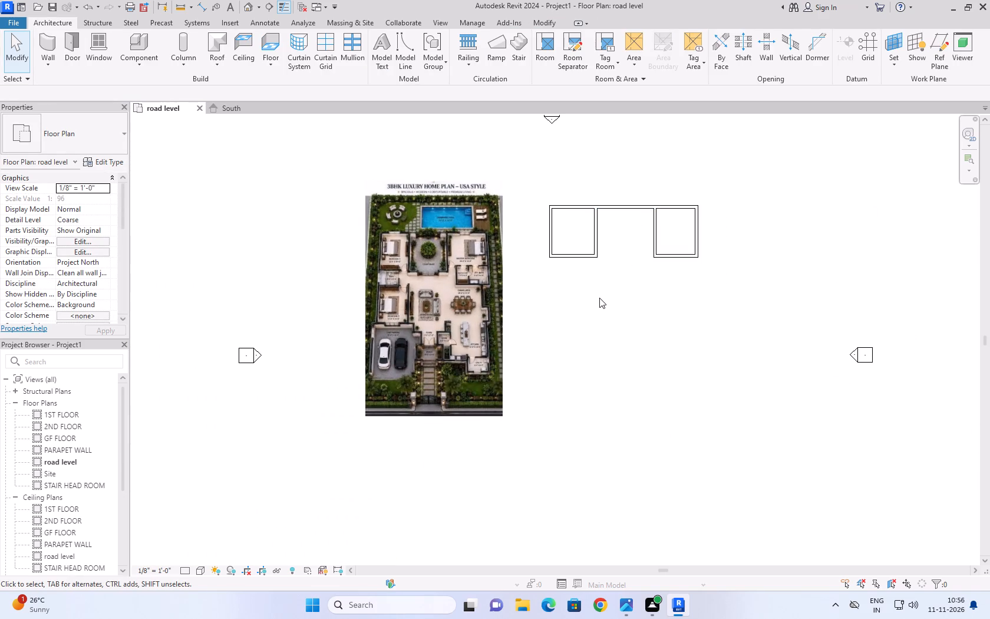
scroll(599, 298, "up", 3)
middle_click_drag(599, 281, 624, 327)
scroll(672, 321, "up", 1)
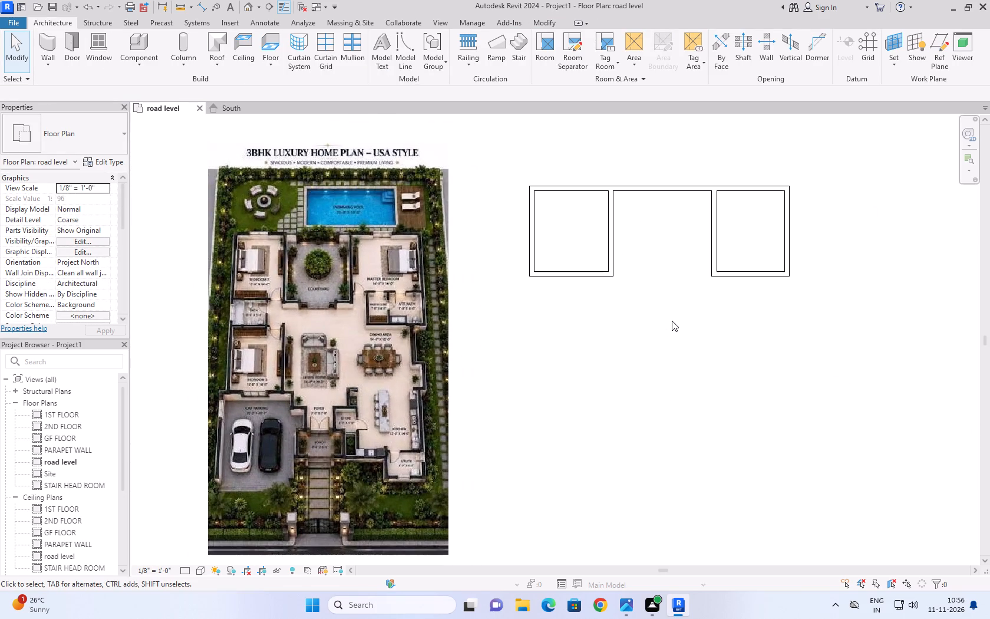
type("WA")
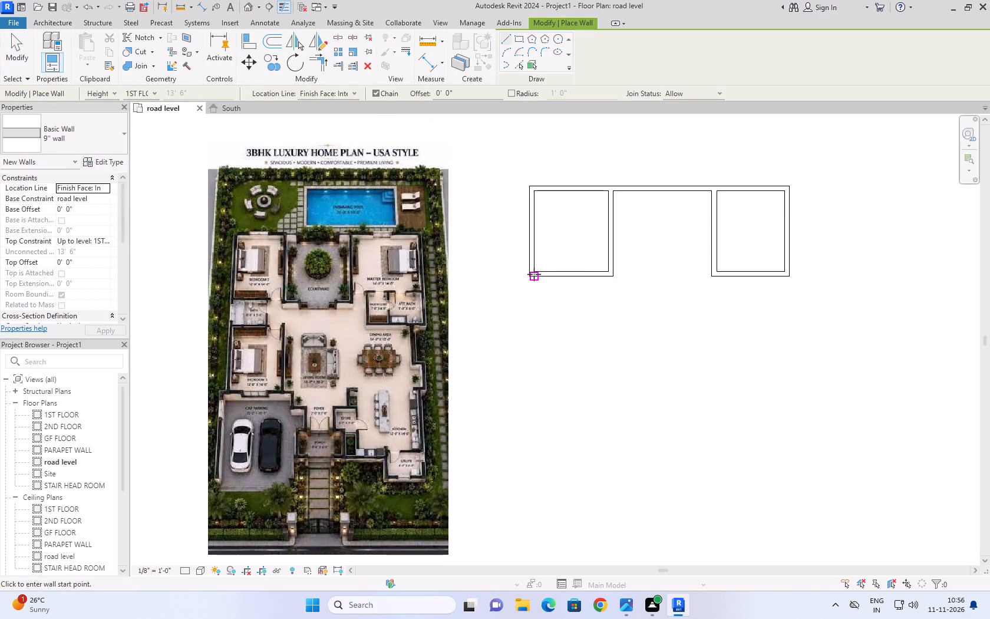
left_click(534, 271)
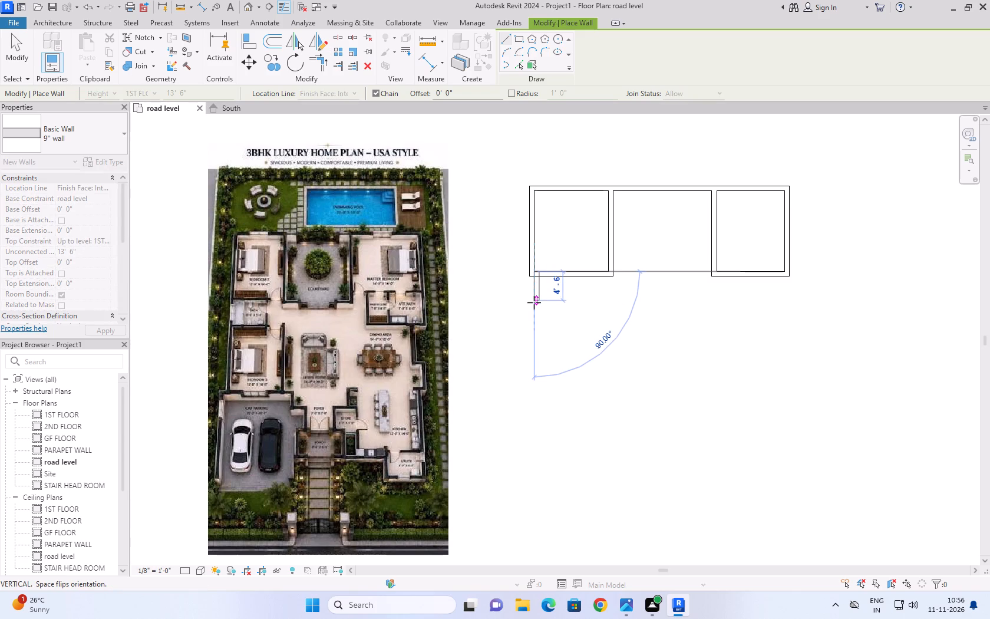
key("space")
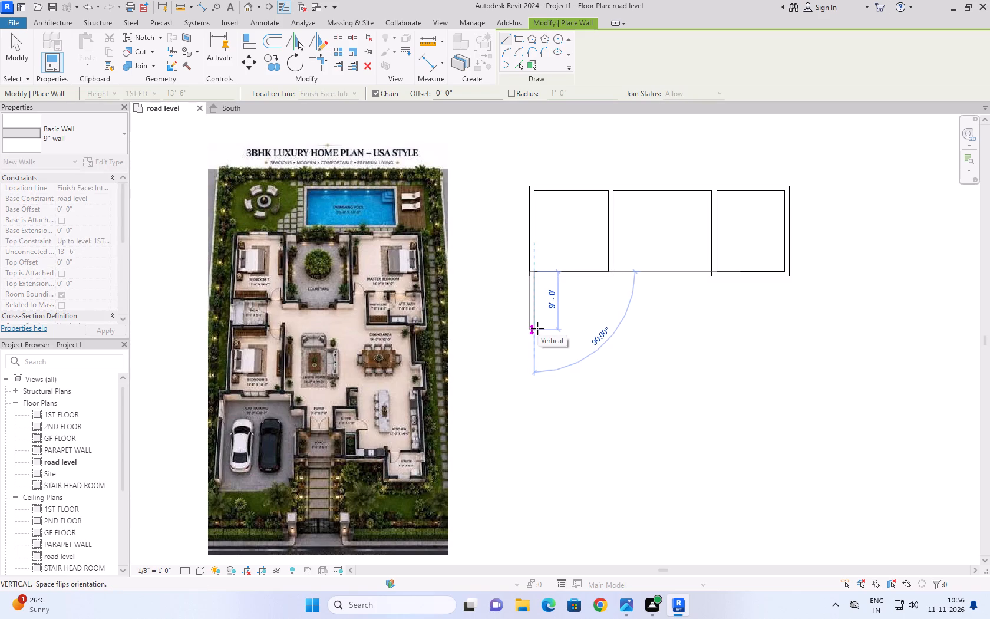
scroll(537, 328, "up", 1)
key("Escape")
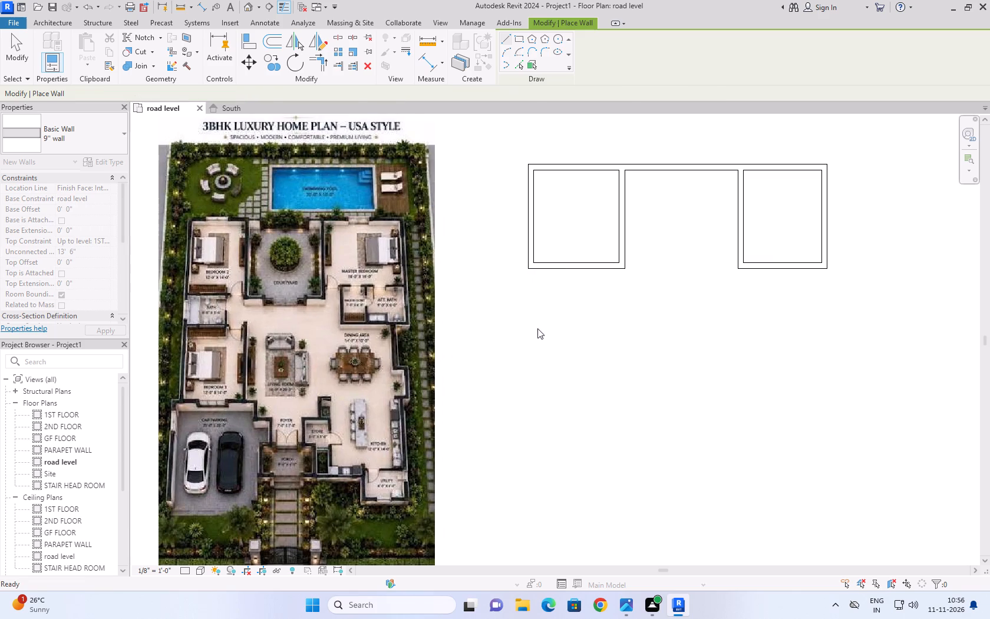
Draw a small 9" wall room south of the western room, with a 7' west wall, 7' south wall and closing east wall.
left_click(533, 270)
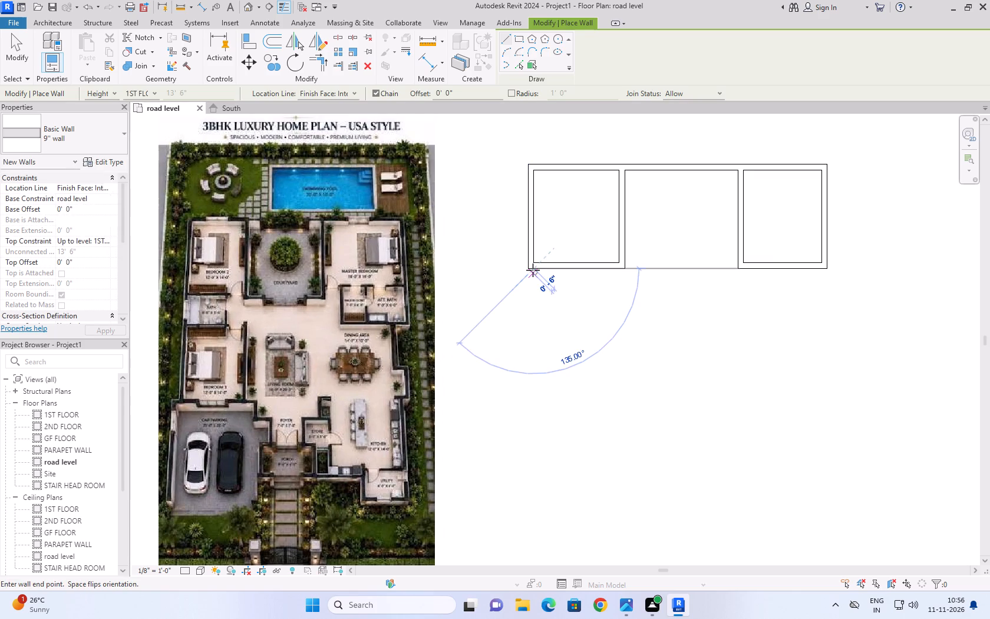
key("space")
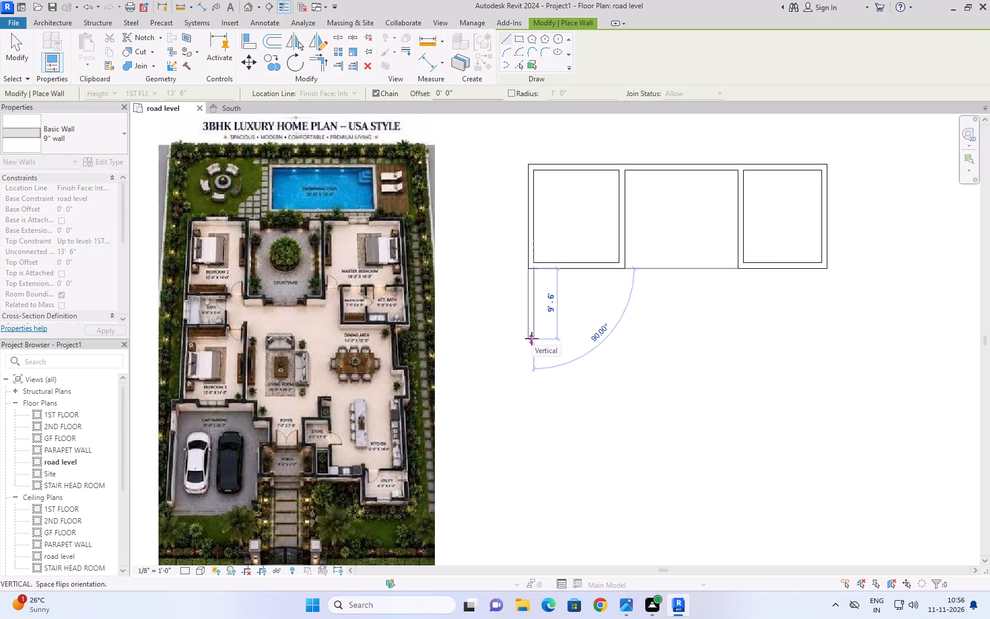
type("7'")
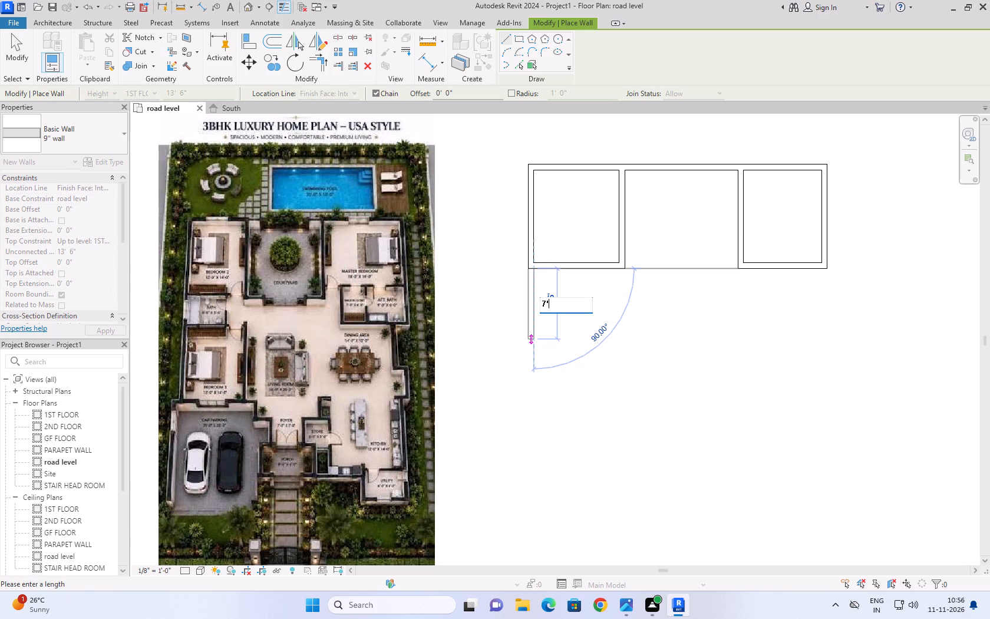
key("Return")
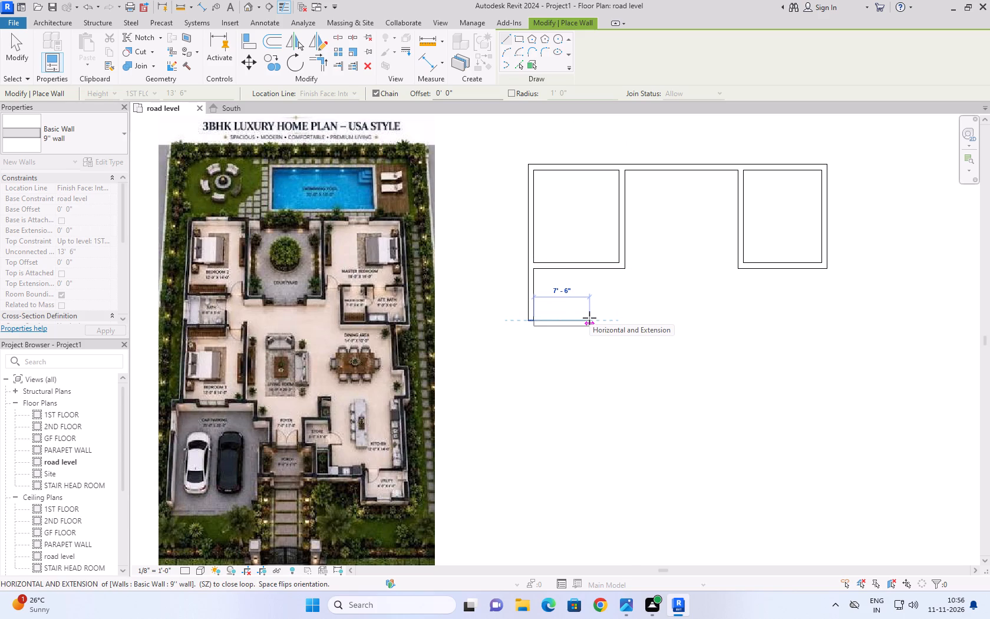
type("7'")
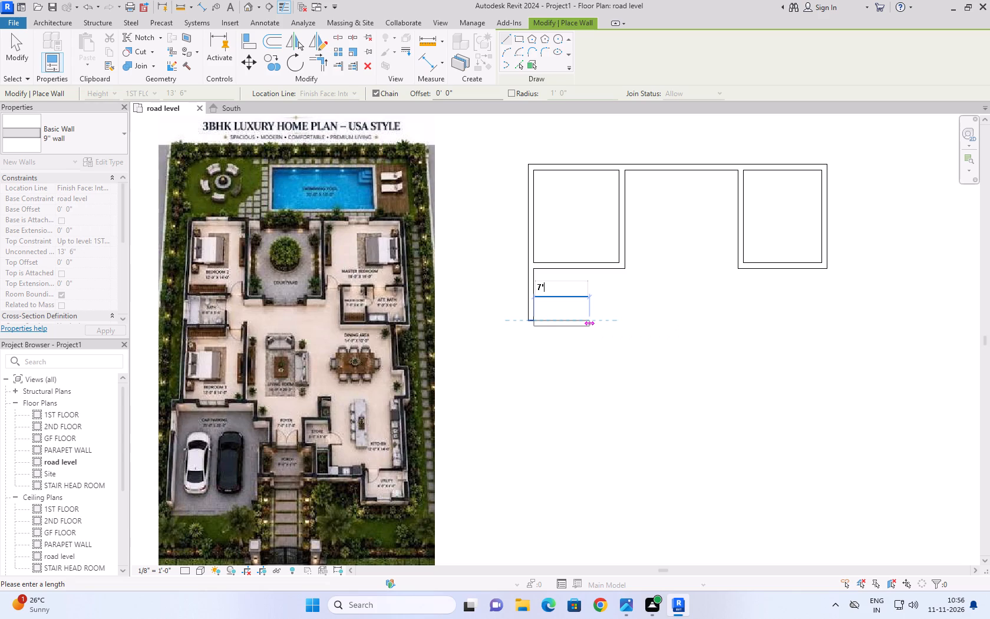
key("Return")
left_click(588, 269)
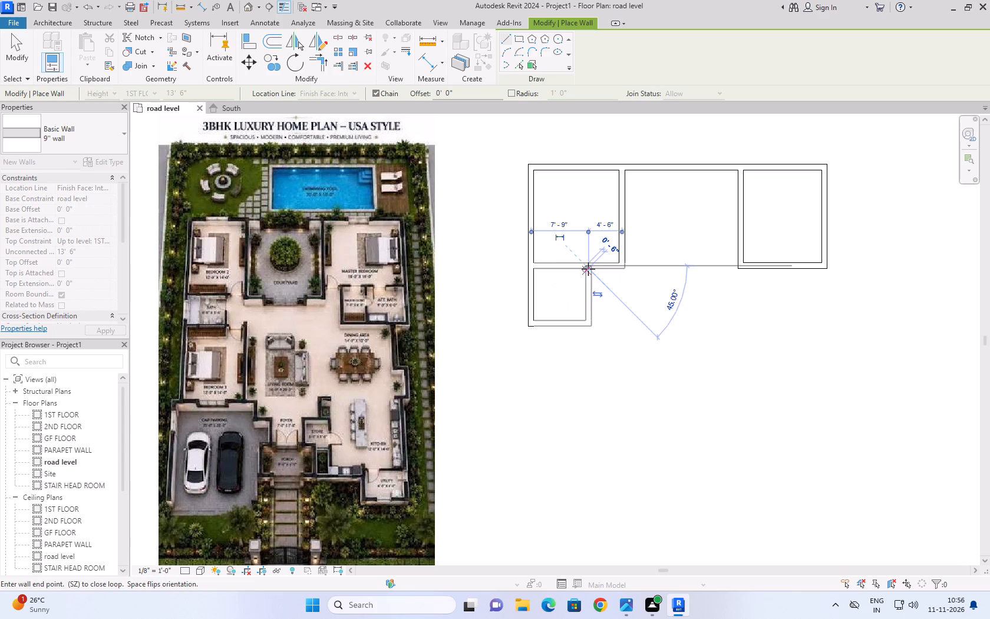
key("Escape")
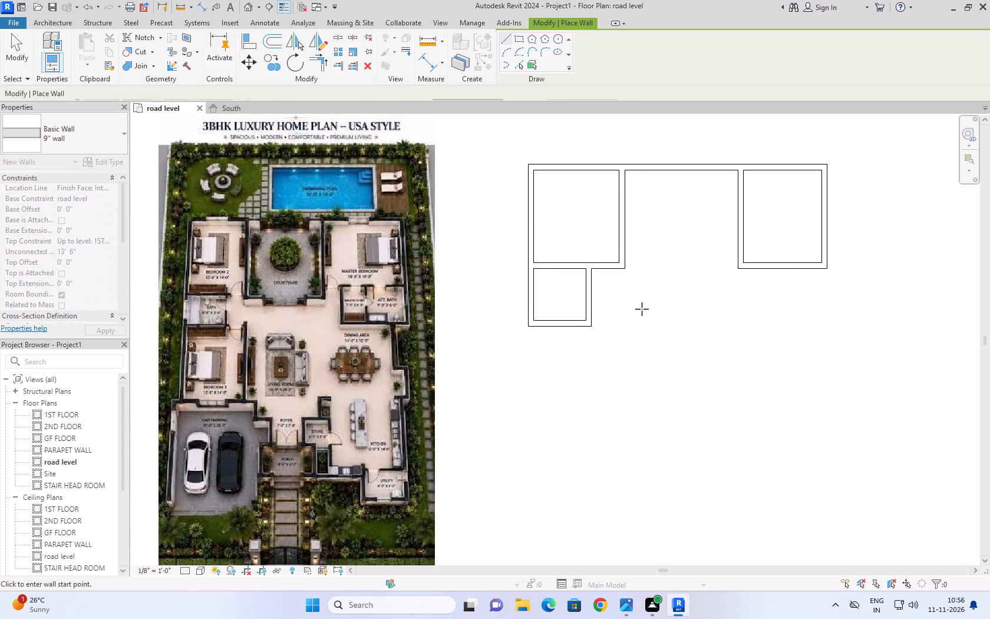
Enclose a 7' deep space south of the eastern room with 9" east, south and west walls in line with the room above.
scroll(642, 309, "down", 2)
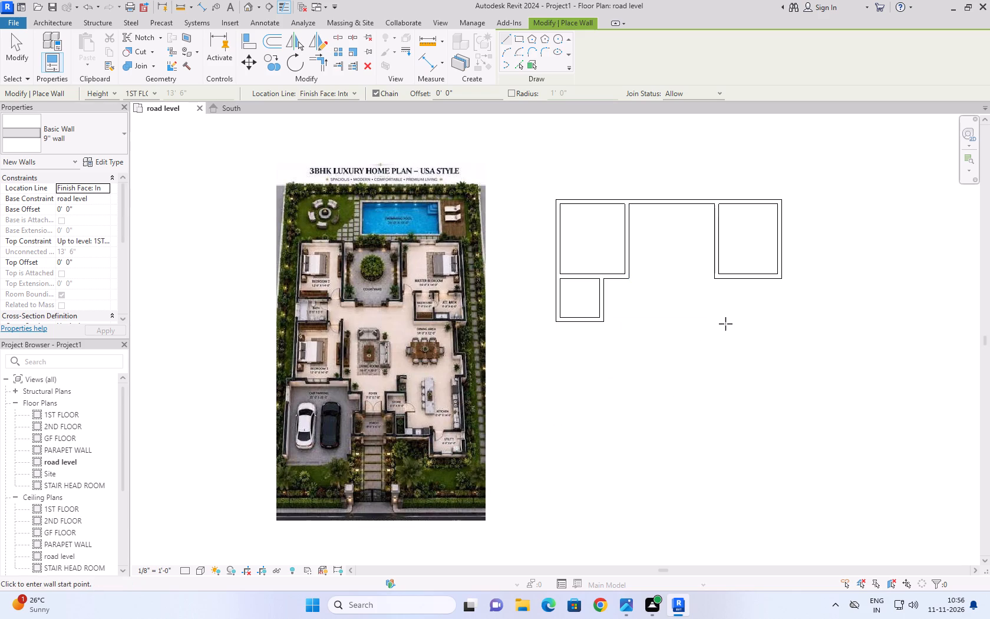
left_click(781, 281)
key("space")
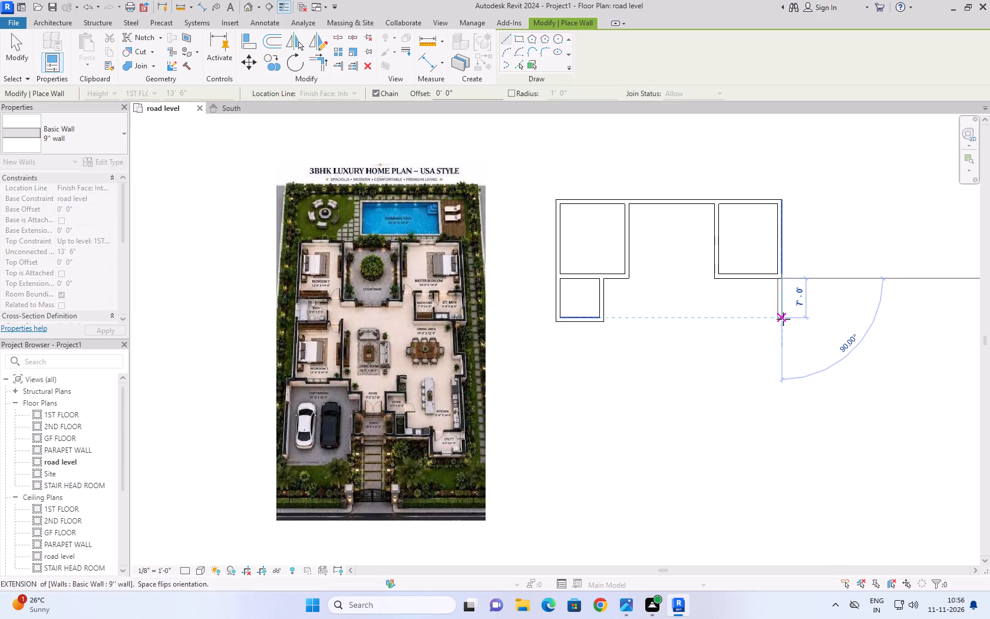
left_click(783, 319)
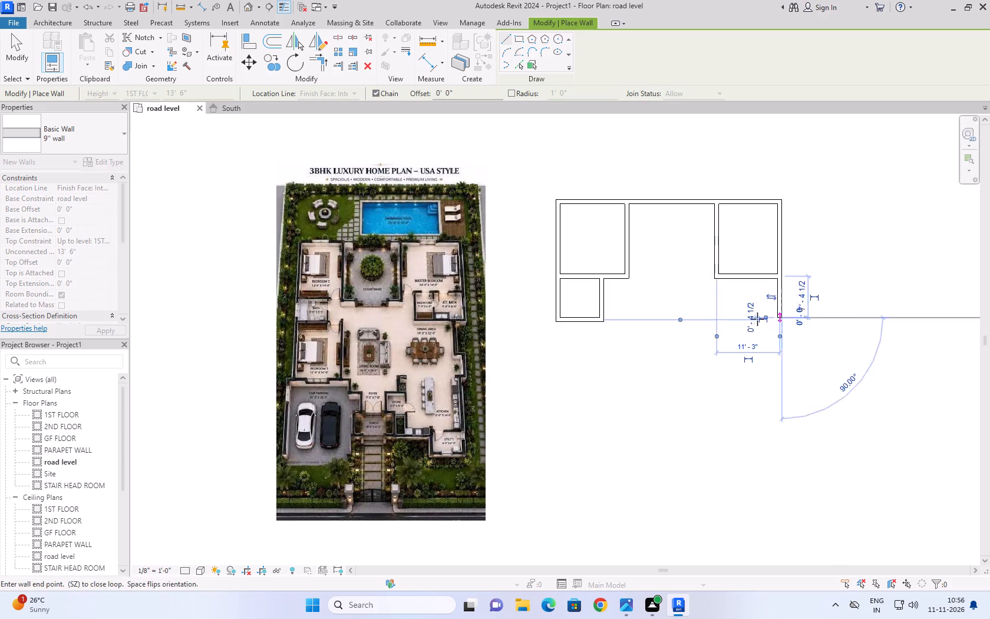
left_click(717, 317)
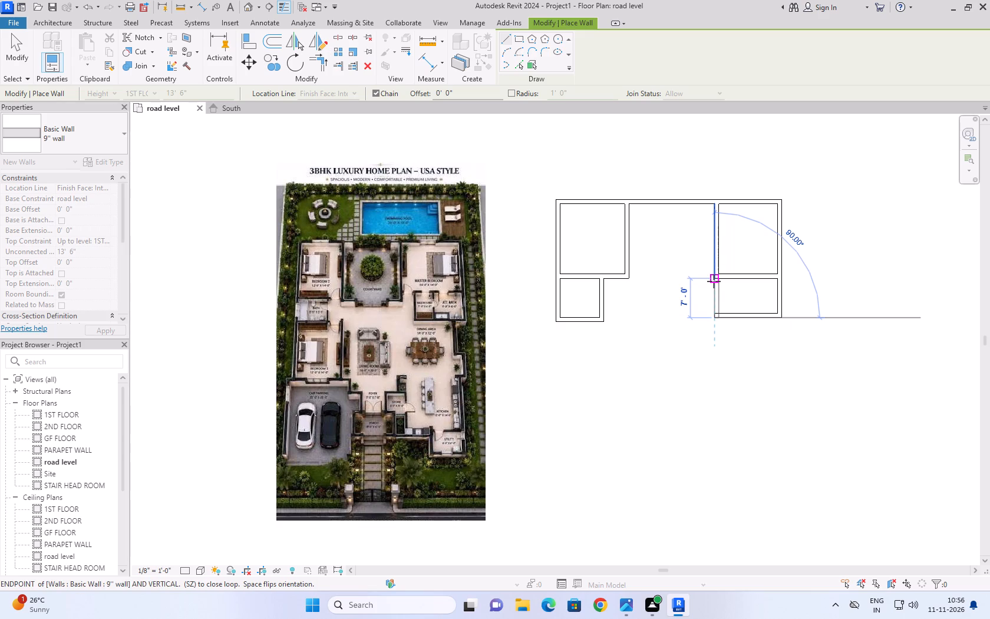
left_click(714, 281)
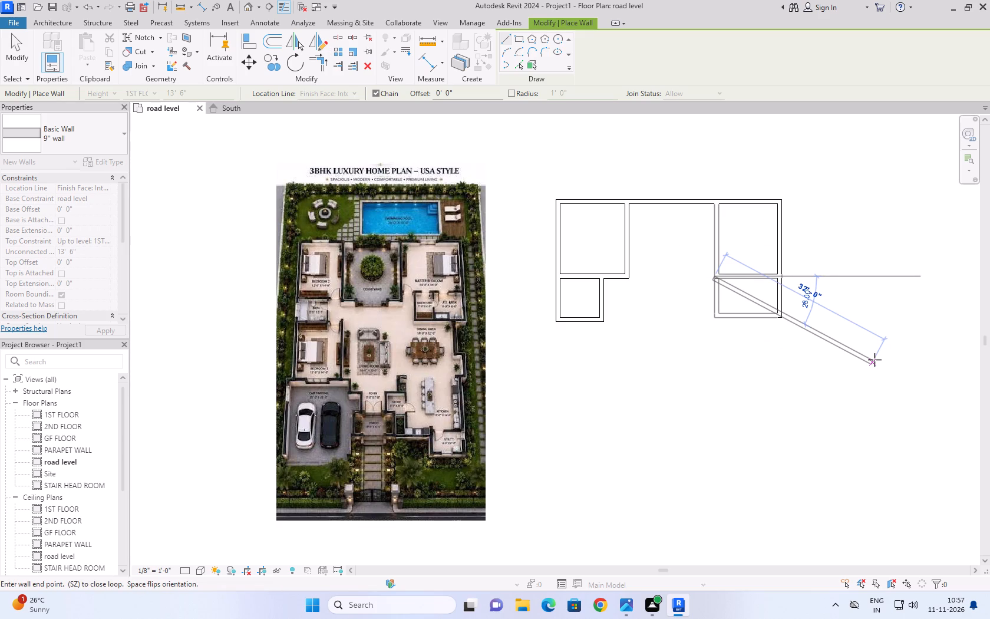
key("Escape")
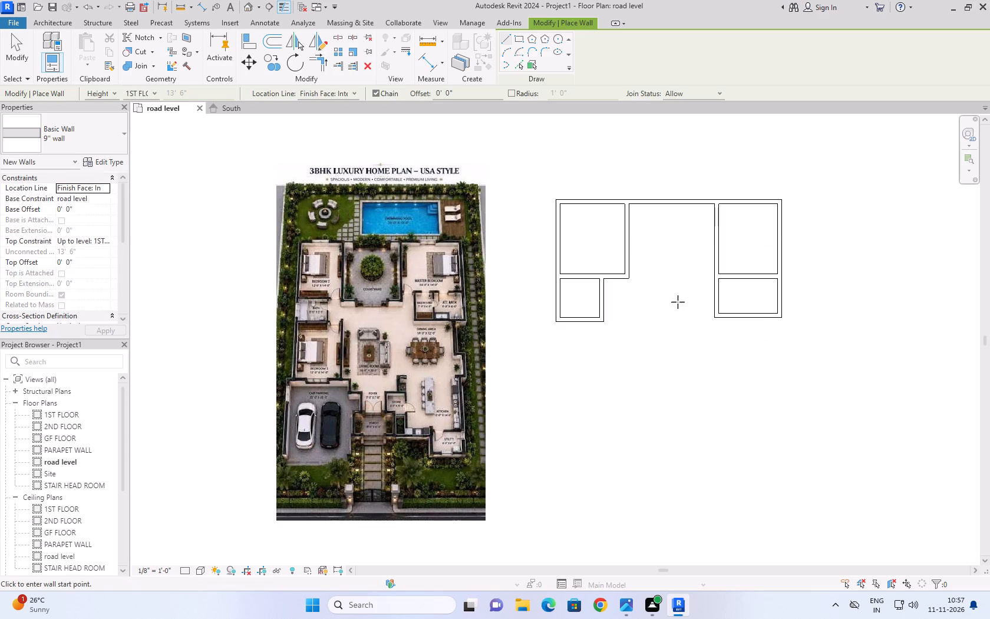
Divide the space south of the eastern room with a north-south 9" partition, about 5'-7½" clear of the east wall.
scroll(750, 328, "up", 3)
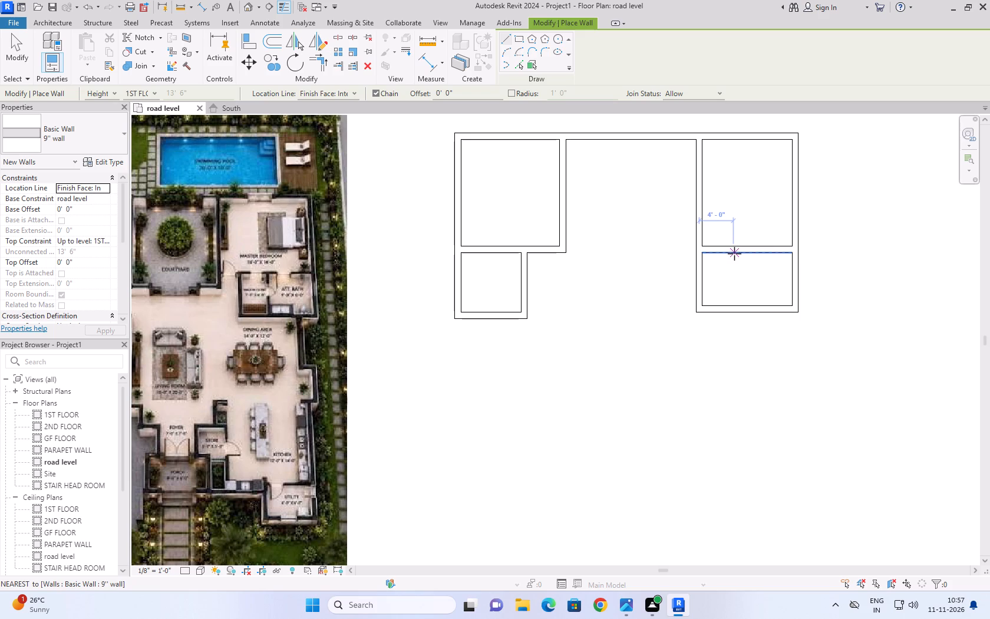
left_click(738, 253)
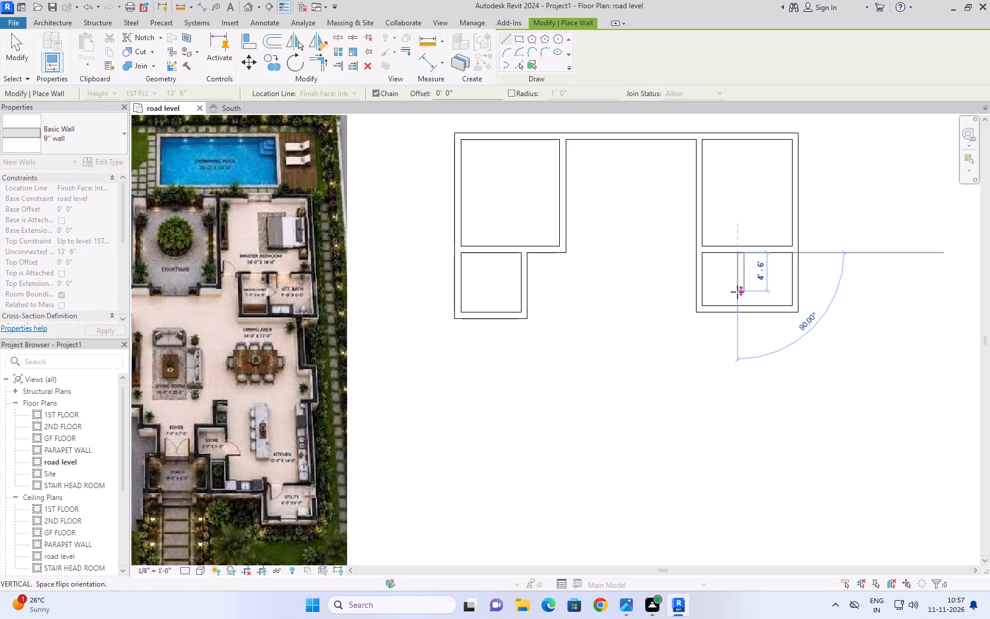
left_click(740, 305)
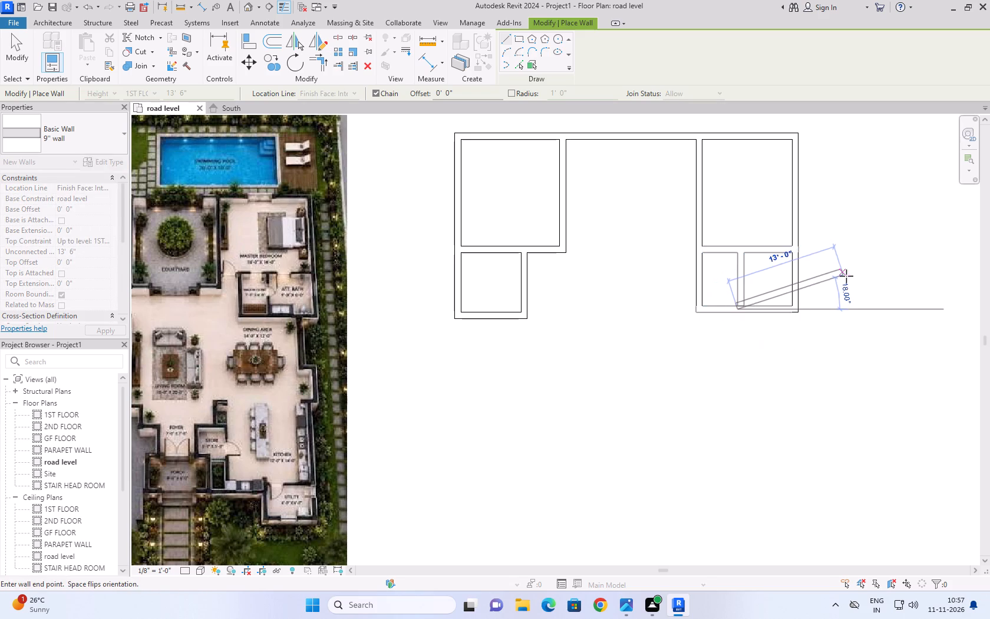
key("Escape")
key("Escape")
Measure the clear width between the new partition and the east wall using an aligned dimension set to Wall faces.
type("DI")
left_click(744, 285)
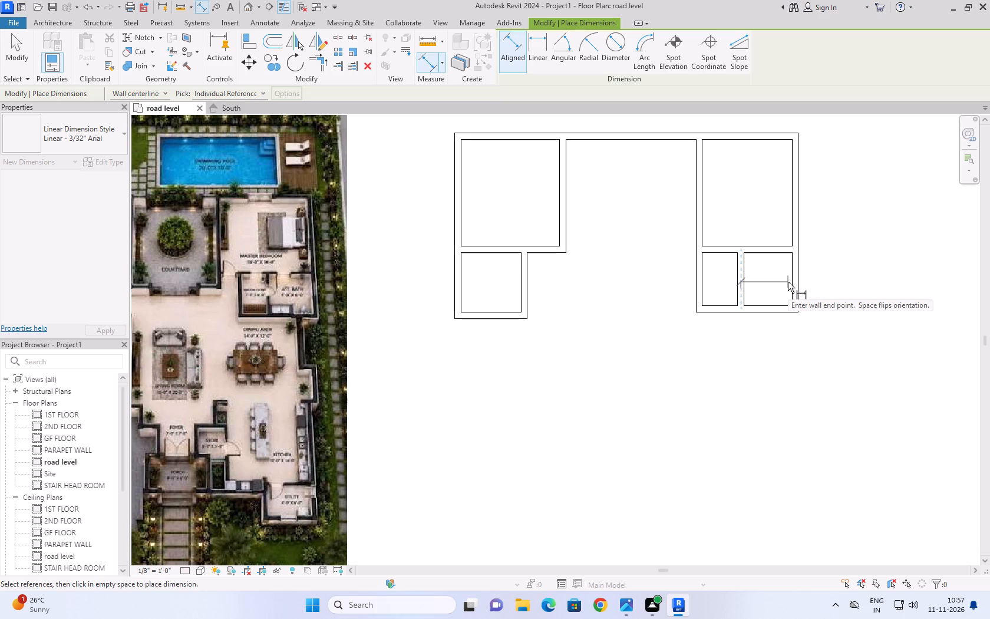
key("Escape")
key("Escape")
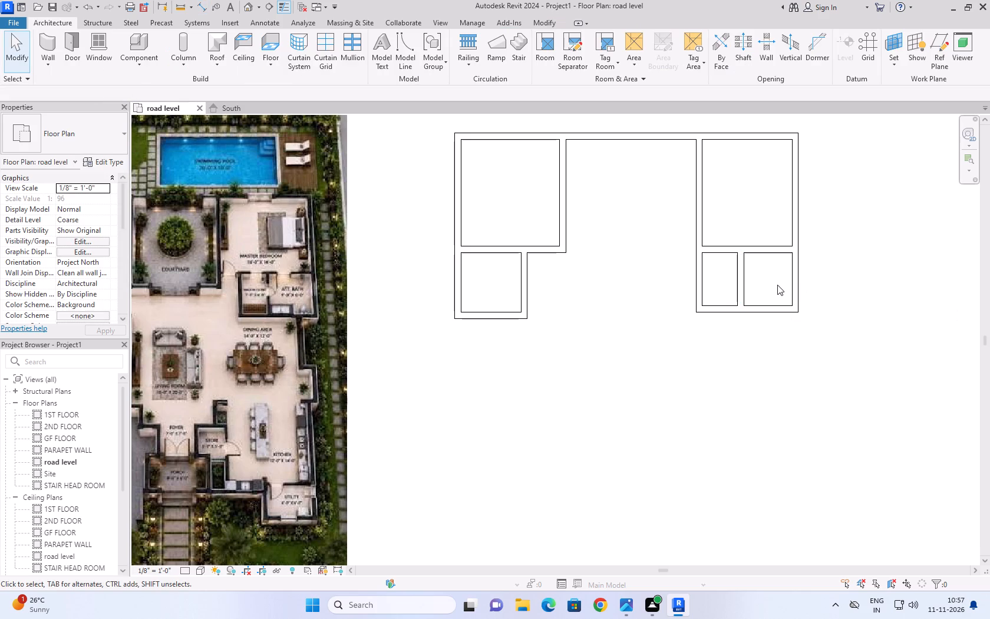
type("DI")
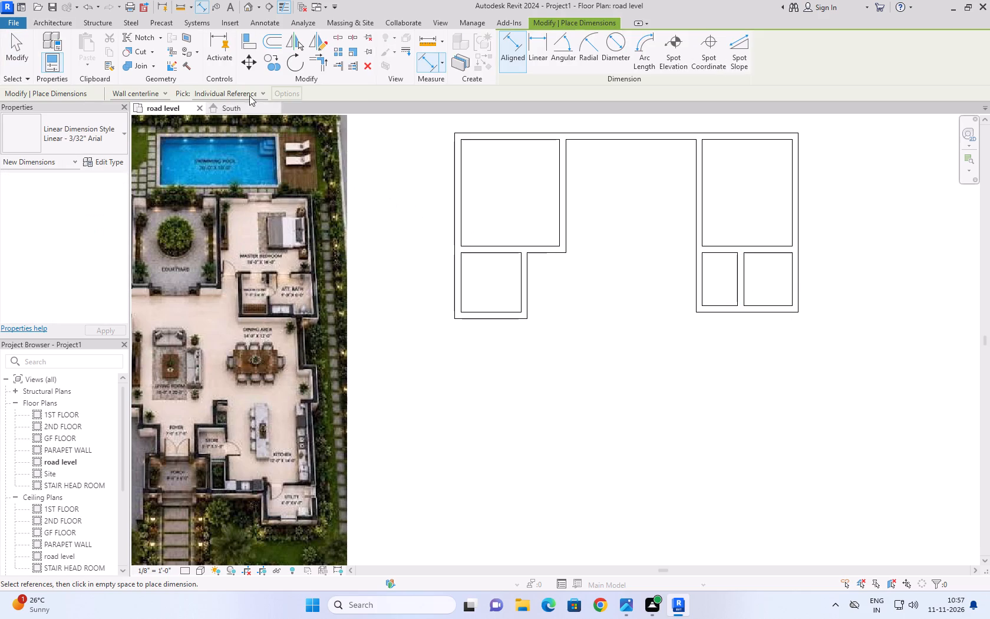
left_click(159, 93)
left_click(154, 110)
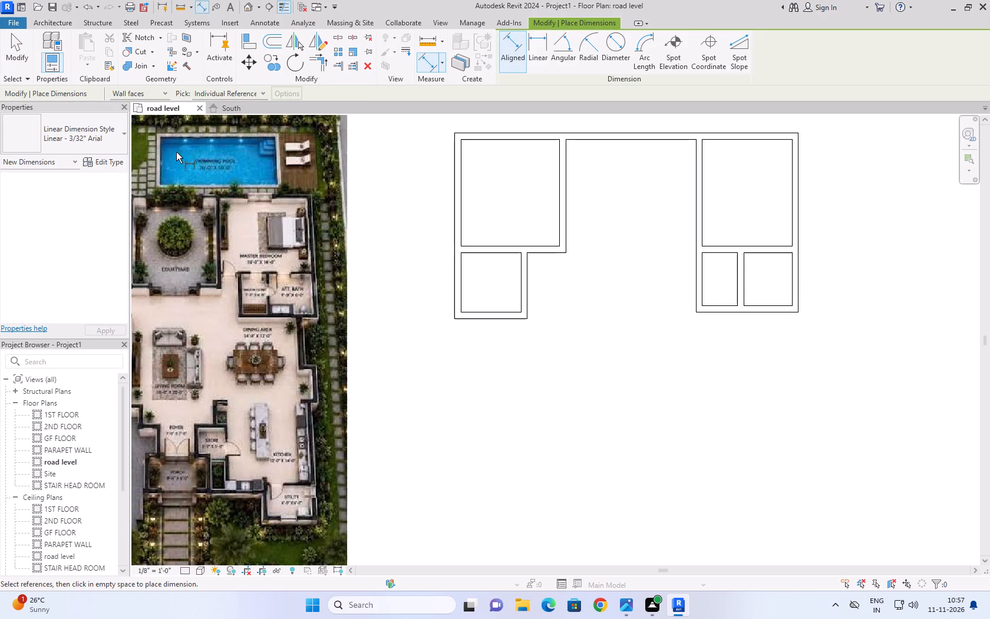
left_click(742, 279)
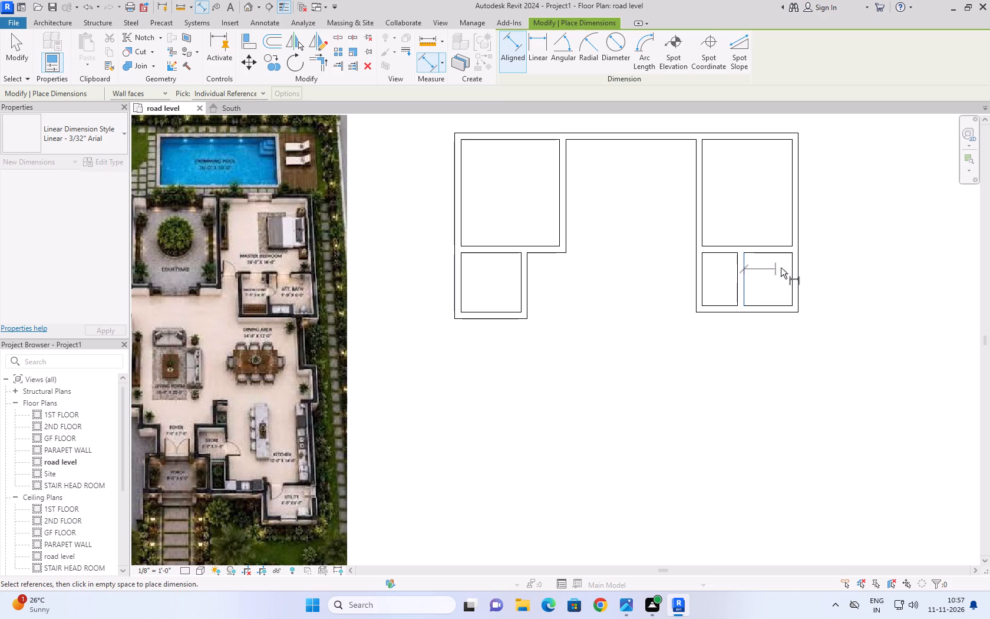
left_click(791, 275)
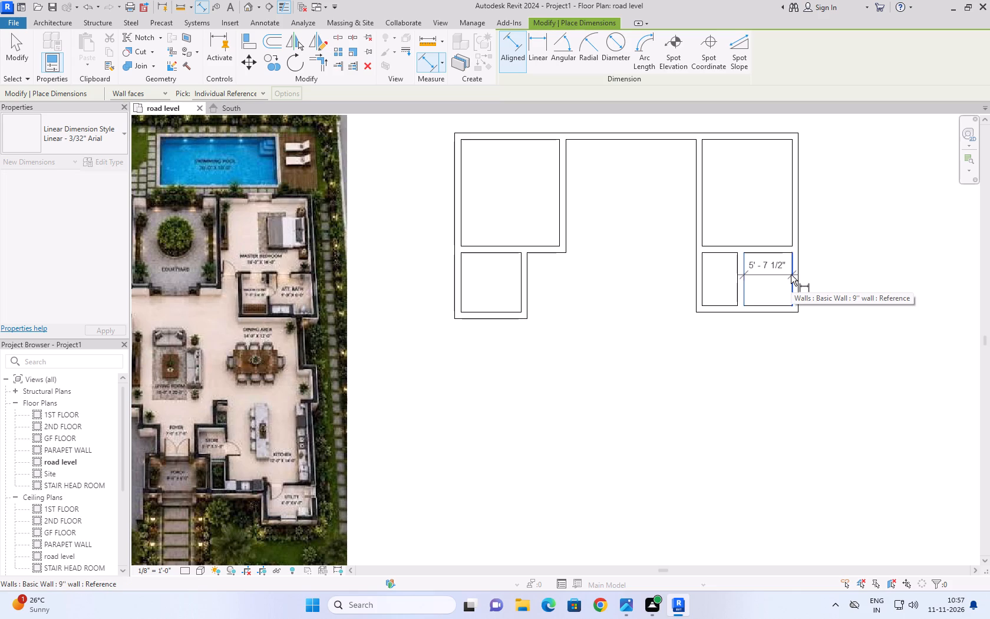
key("Escape")
key("Escape")
key("Escape")
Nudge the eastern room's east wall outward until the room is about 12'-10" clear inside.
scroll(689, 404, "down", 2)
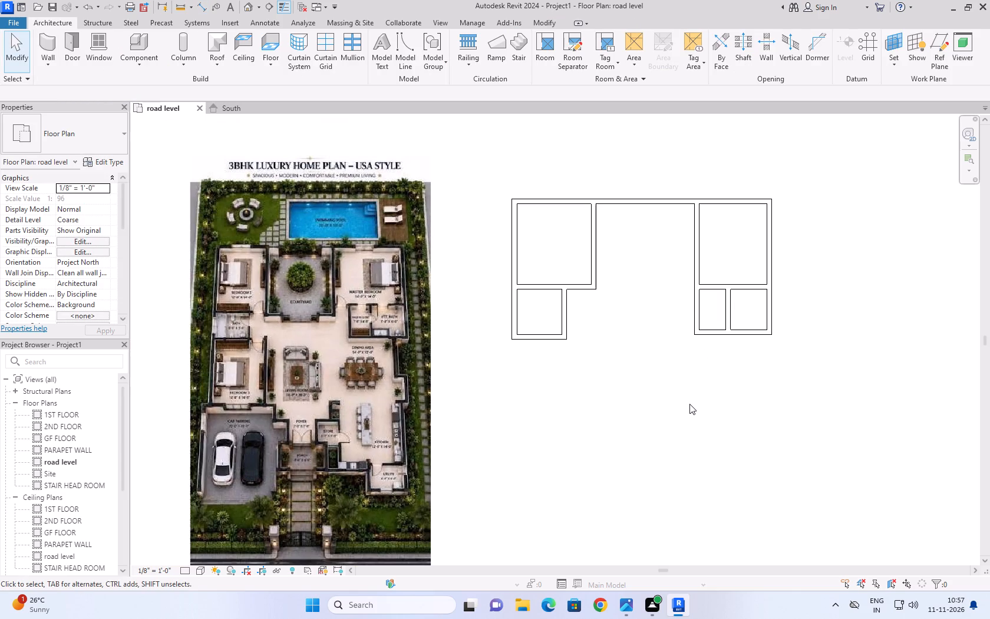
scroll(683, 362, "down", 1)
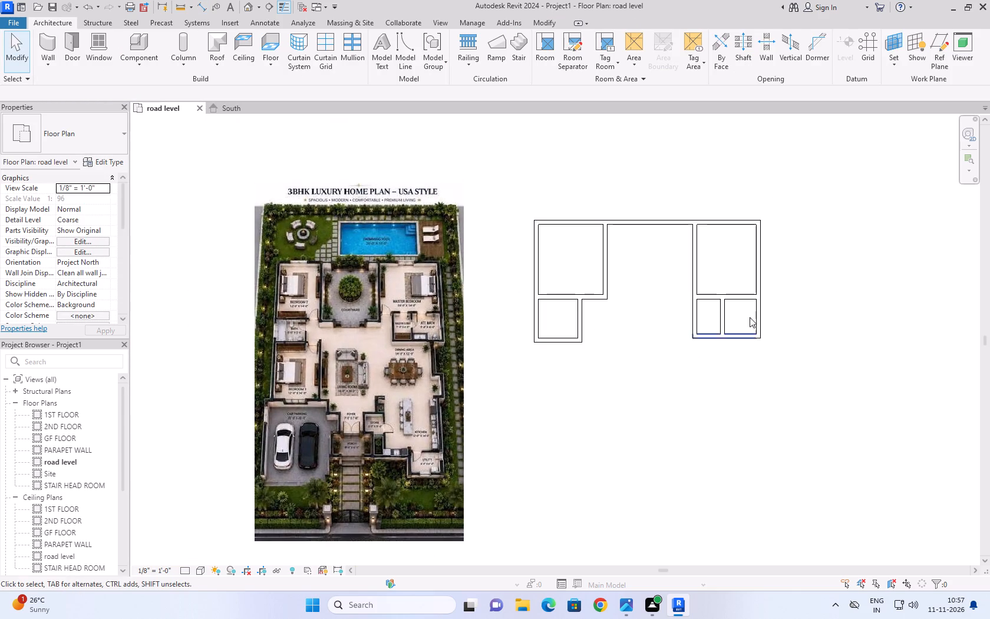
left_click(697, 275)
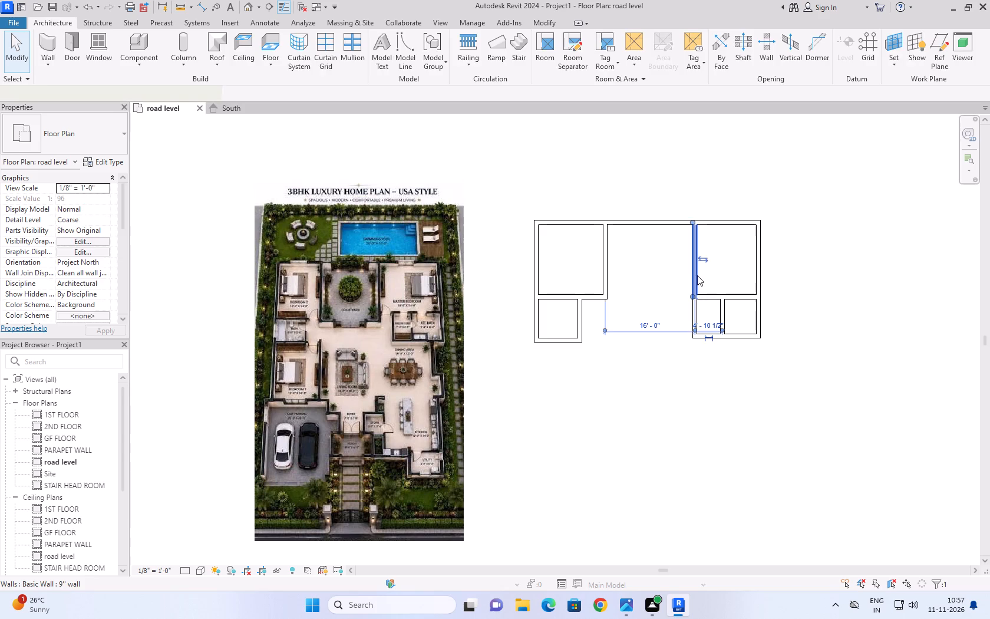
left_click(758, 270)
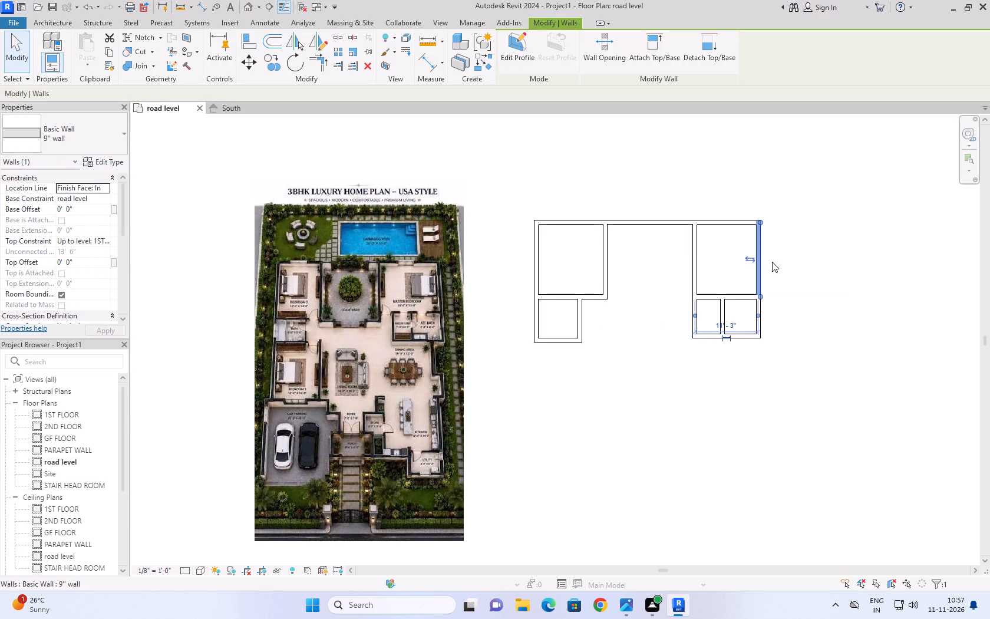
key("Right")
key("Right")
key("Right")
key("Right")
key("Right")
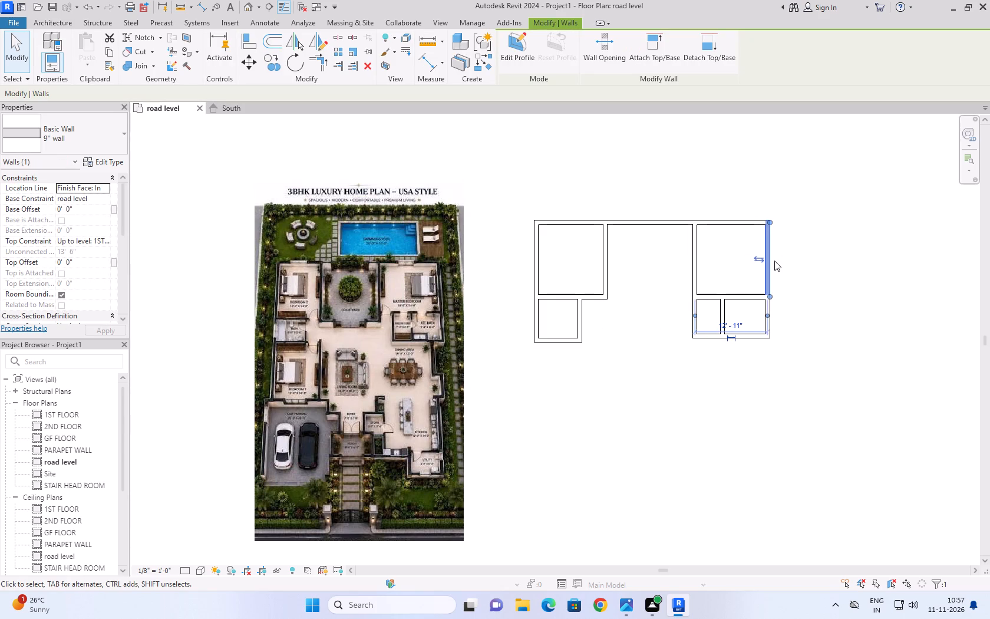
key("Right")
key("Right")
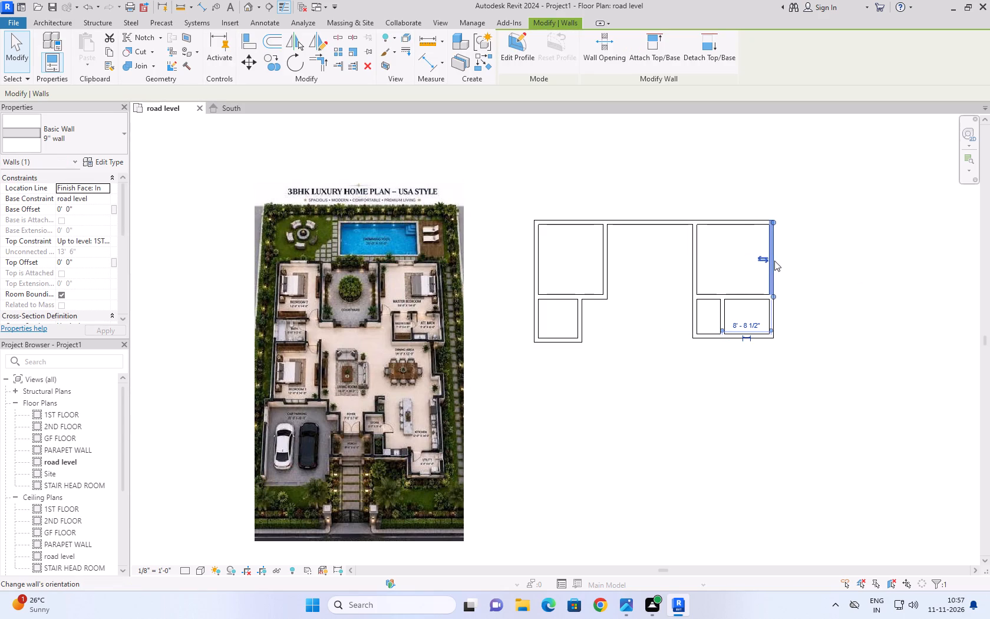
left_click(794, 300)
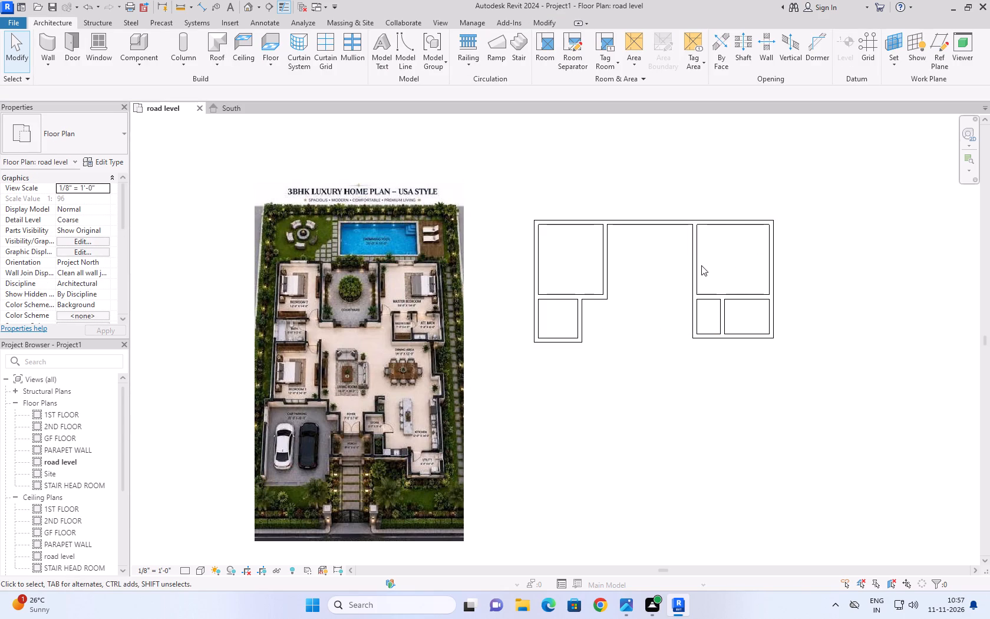
Measure the eastern room's clear width between its west and east wall faces with an aligned dimension.
key("d")
key("i")
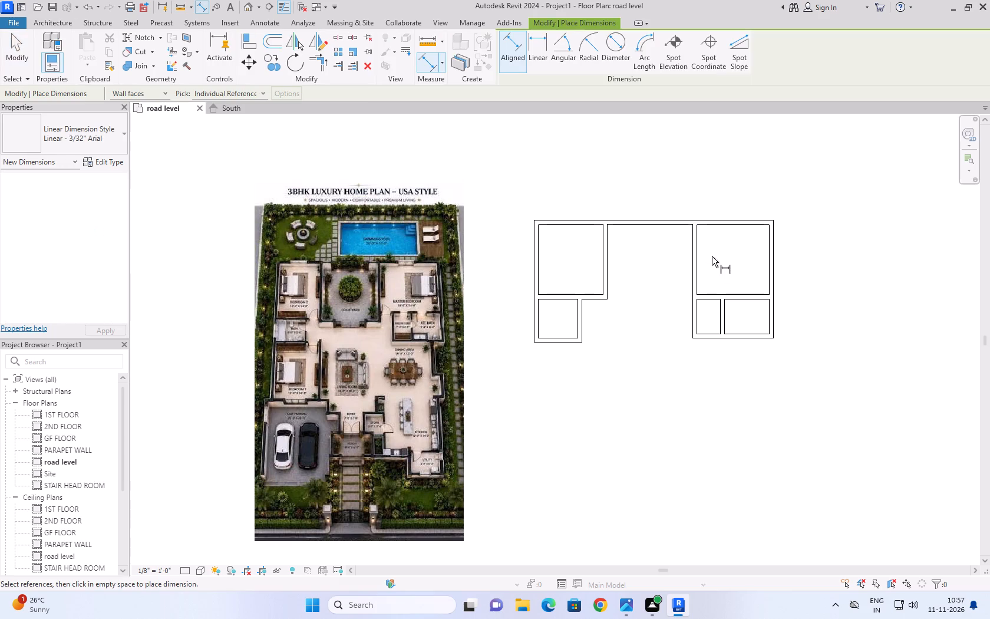
left_click(695, 252)
key("Escape")
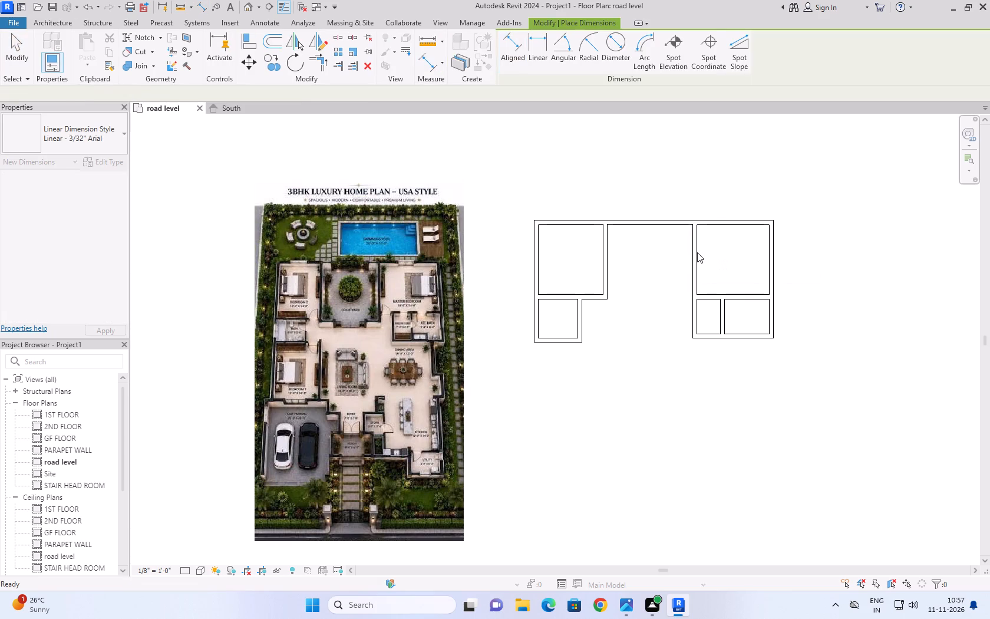
key("d")
key("i")
left_click(698, 250)
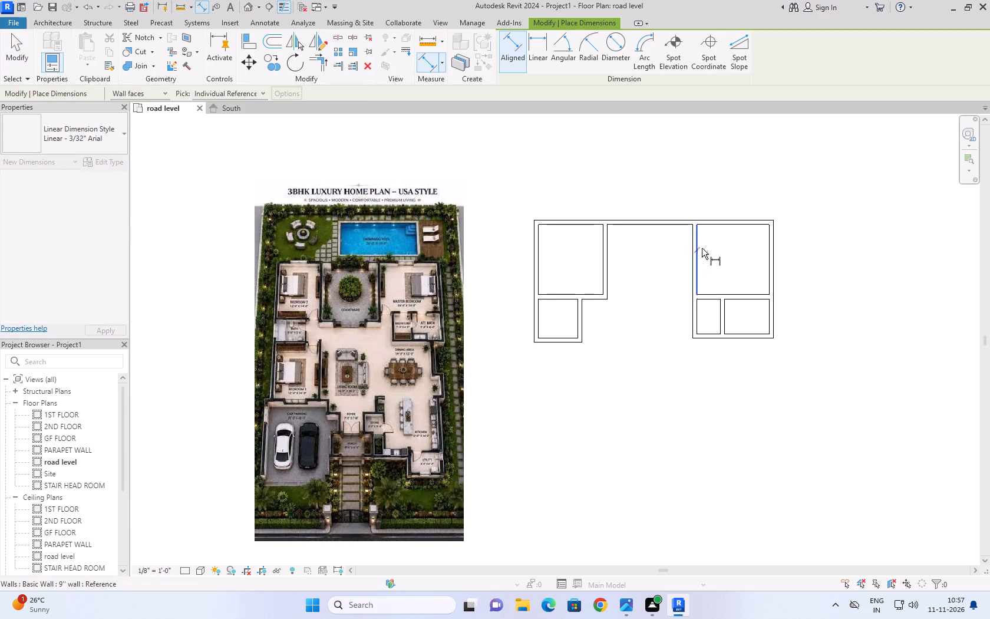
left_click(768, 245)
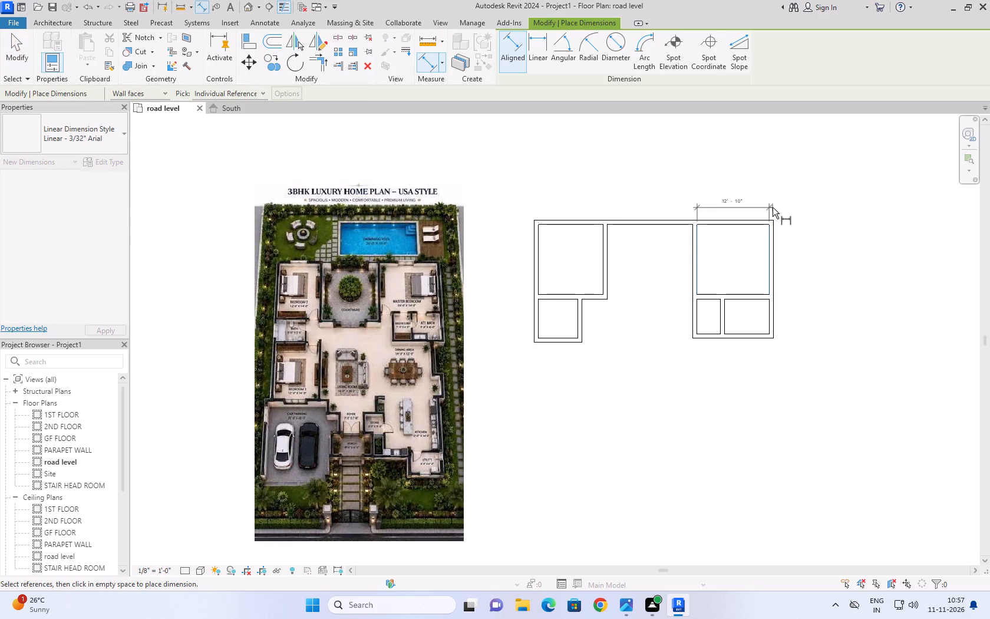
key("Escape")
key("Escape")
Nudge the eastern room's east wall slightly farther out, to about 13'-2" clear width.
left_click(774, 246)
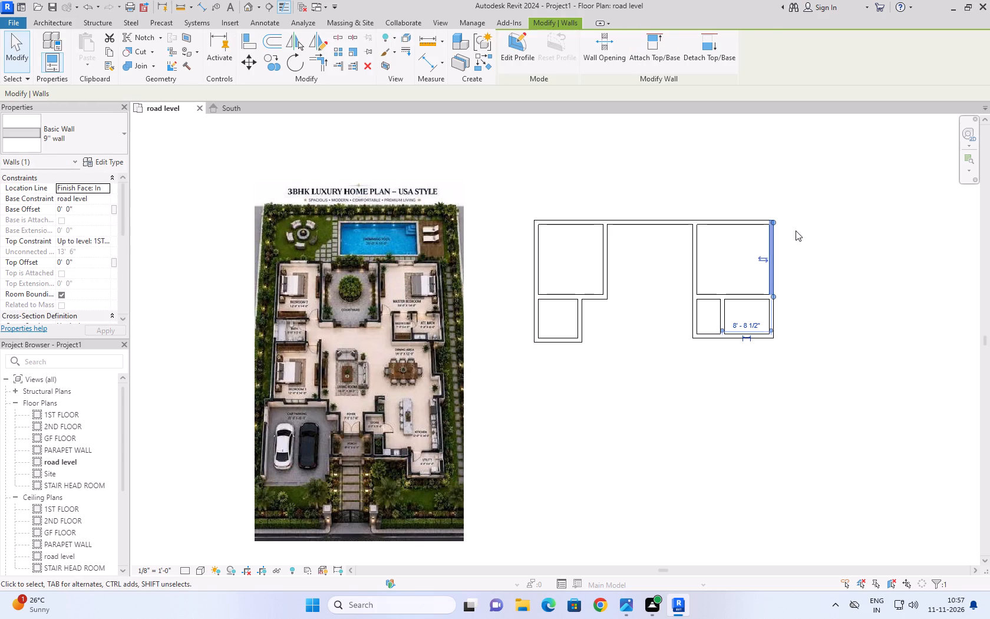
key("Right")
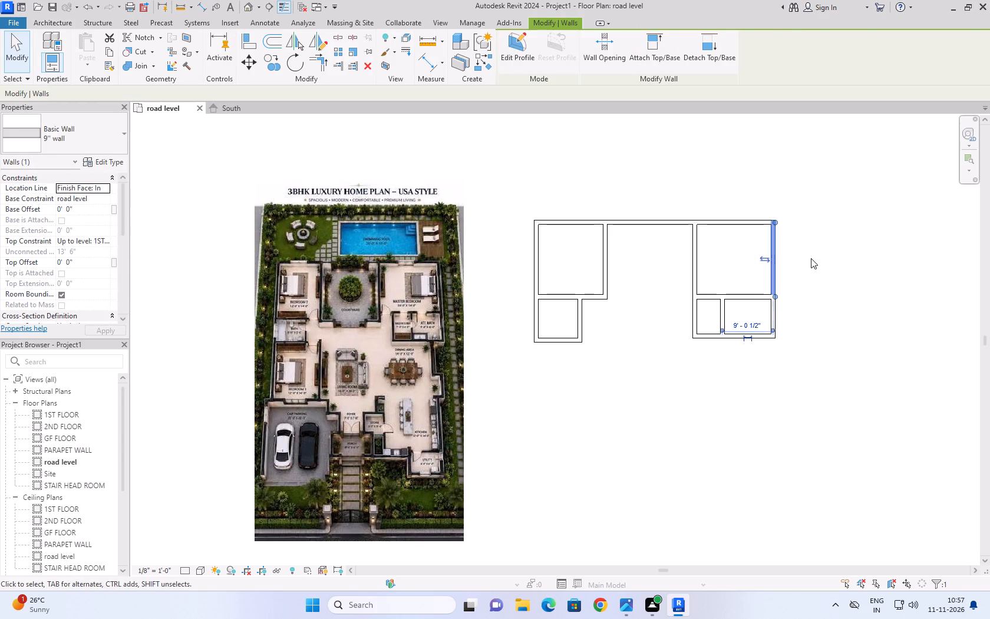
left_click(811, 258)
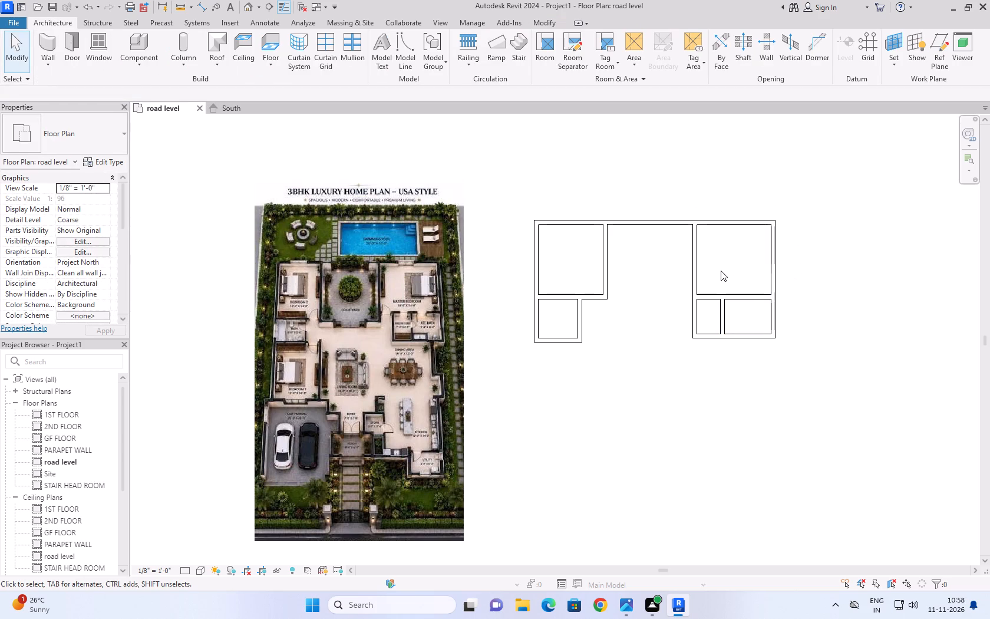
Place an aligned dimension across the eastern room's inner wall faces, north of its north wall.
type("DI")
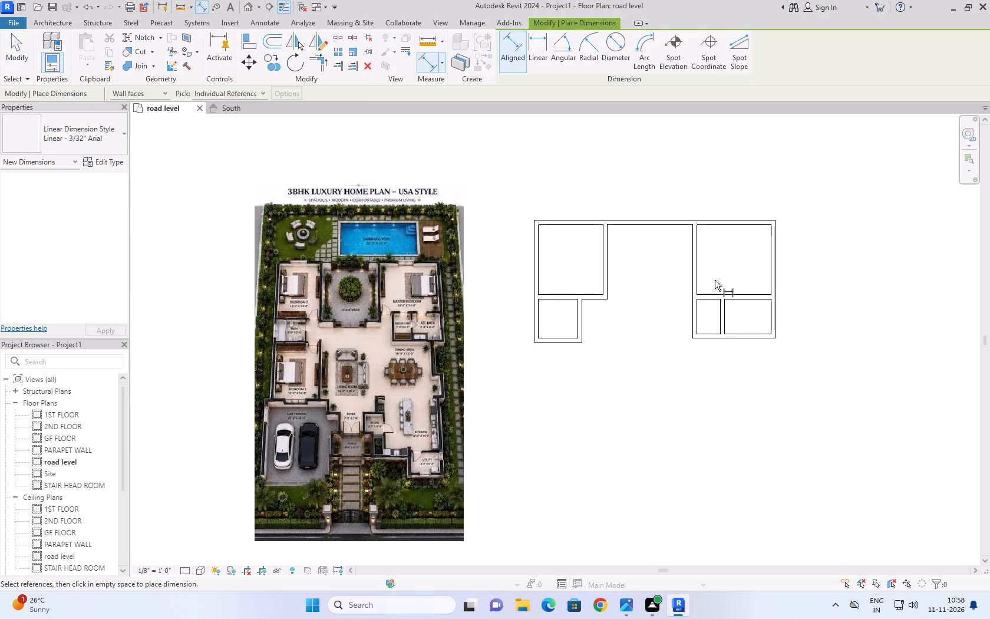
left_click(698, 274)
left_click(769, 265)
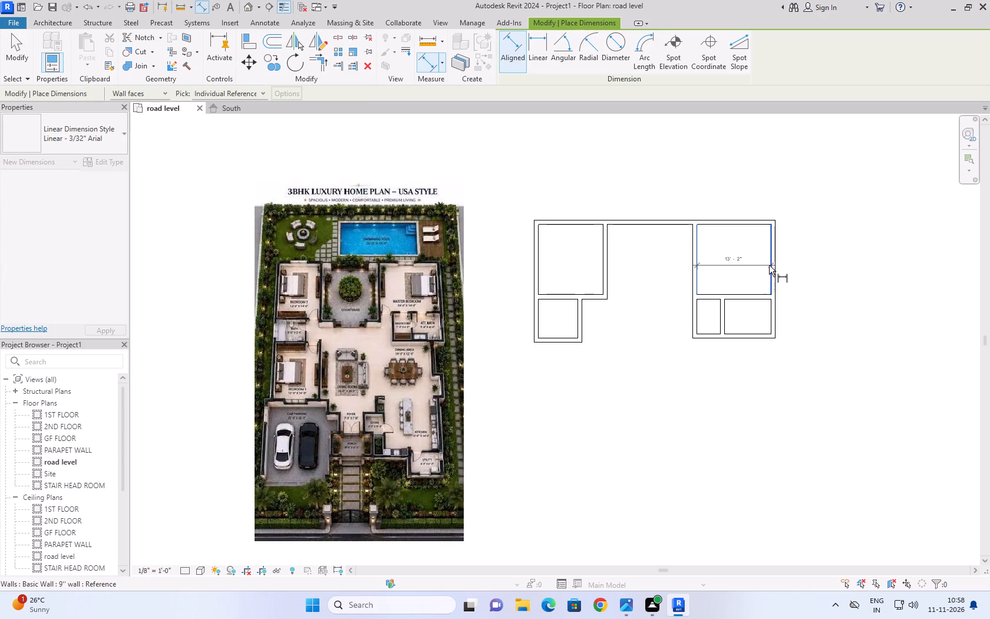
scroll(769, 265, "up", 3)
left_click(769, 265)
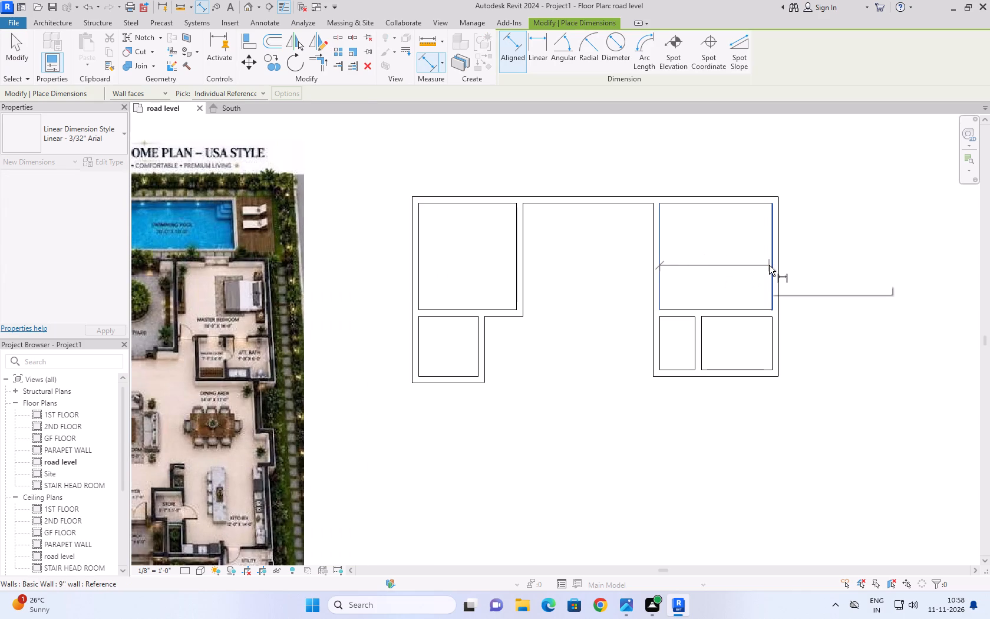
left_click(773, 258)
left_click(778, 179)
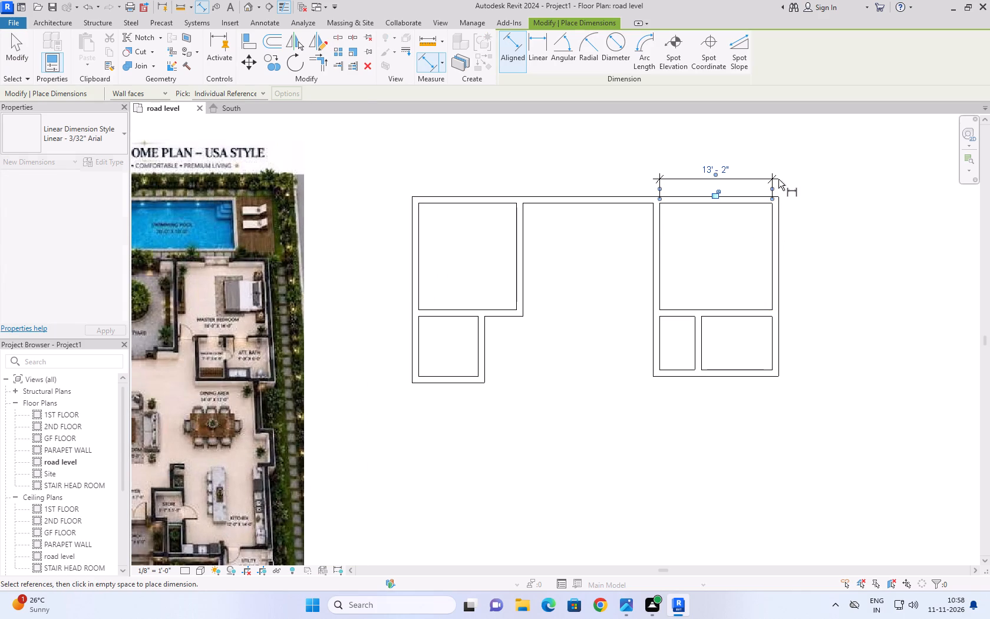
left_click(810, 233)
key("Escape")
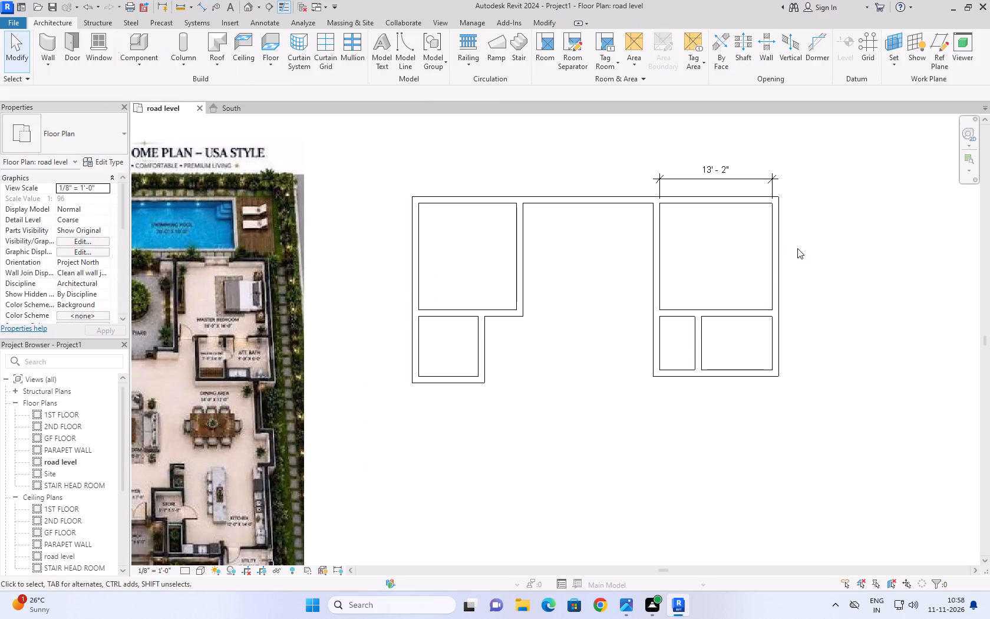
Set the eastern room's clear width to 14'-0" by moving its east wall through the placed dimension.
left_click(778, 268)
left_click(721, 172)
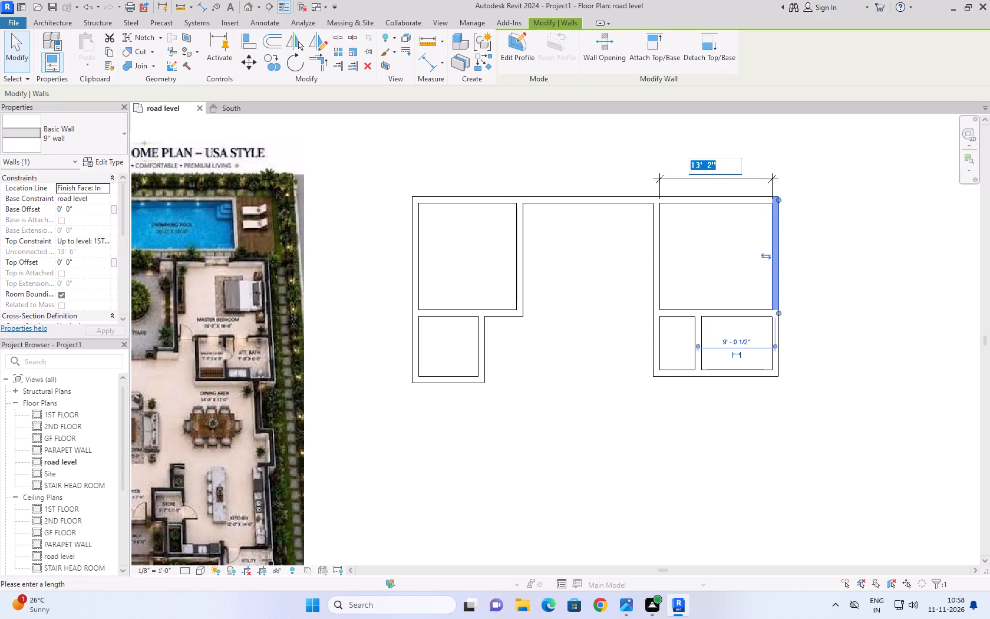
key("1")
type("4'")
key("Return")
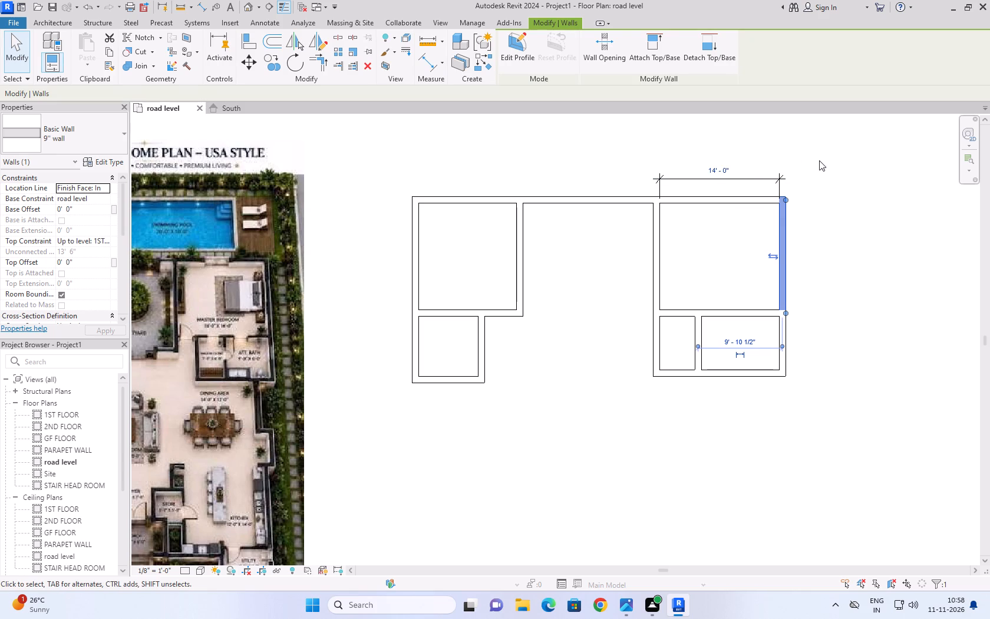
left_click(862, 309)
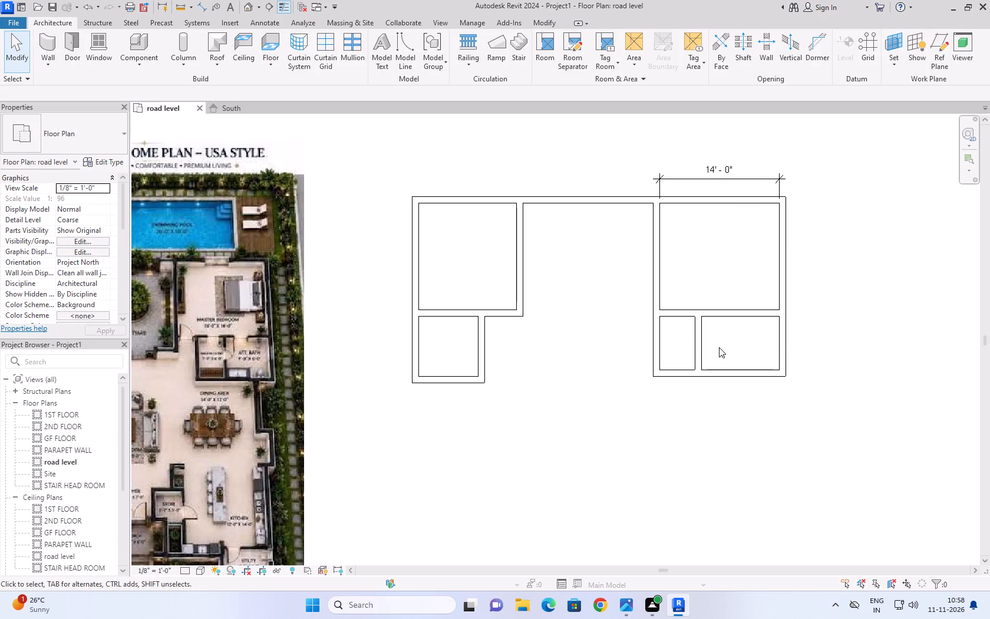
Measure the clear width between the partition and the east wall in the space south of the eastern room.
type("DI")
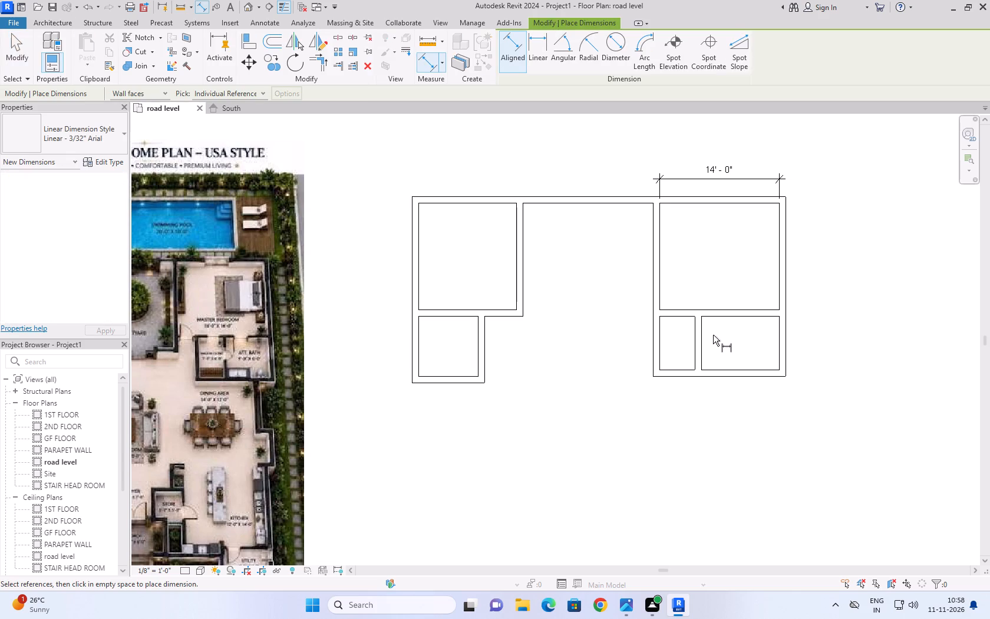
left_click(702, 353)
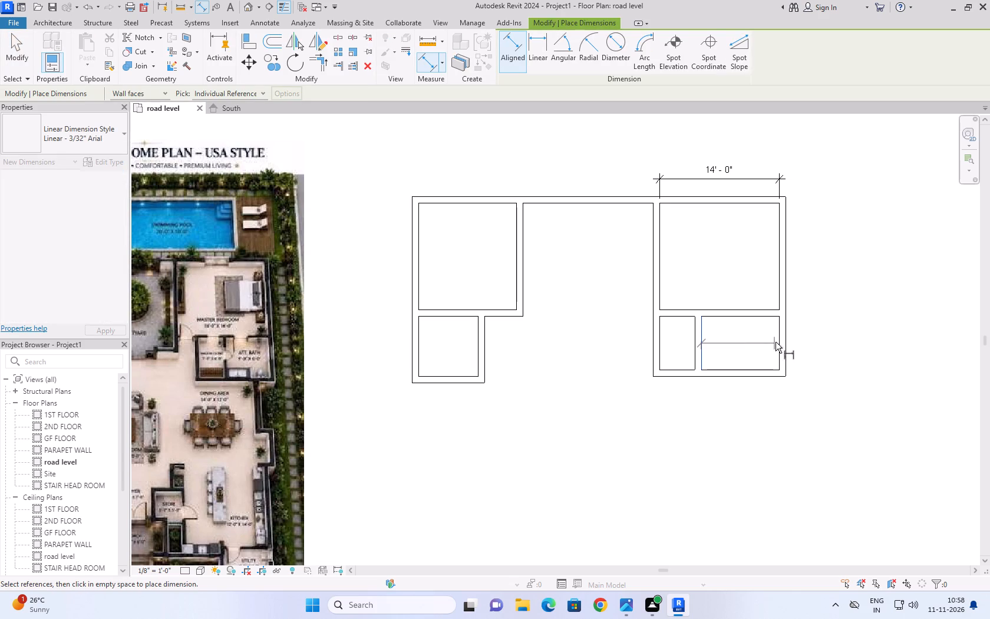
left_click(778, 340)
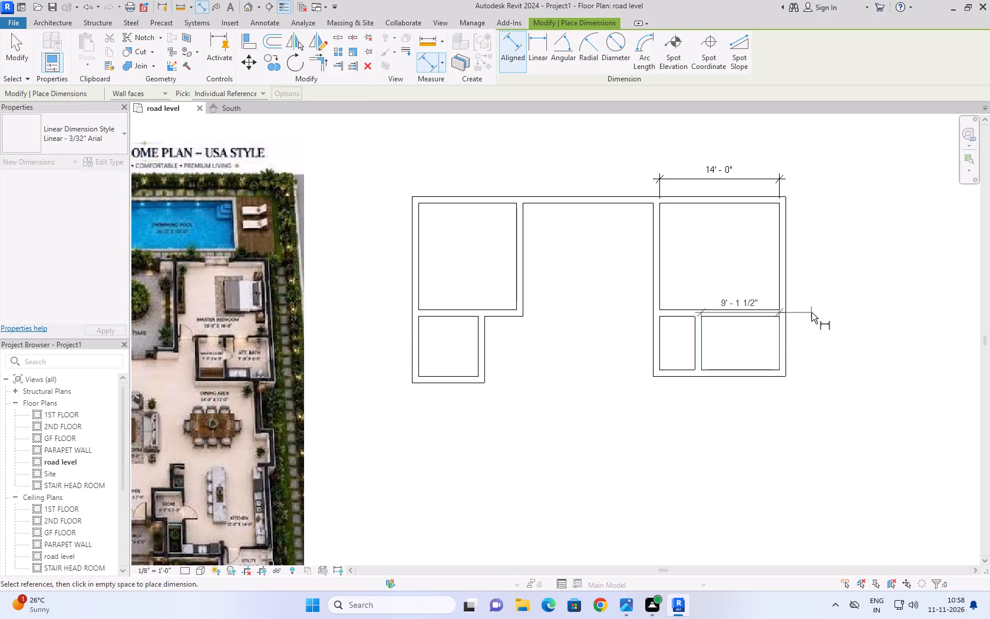
key("Escape")
key("Escape")
key("Escape")
key("Escape")
key("Escape")
key("Escape")
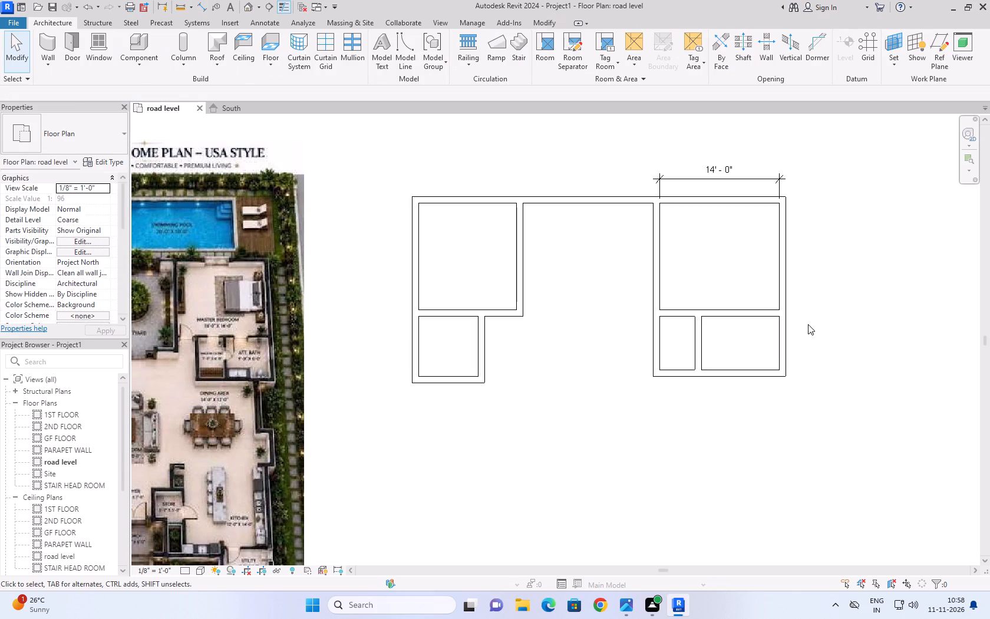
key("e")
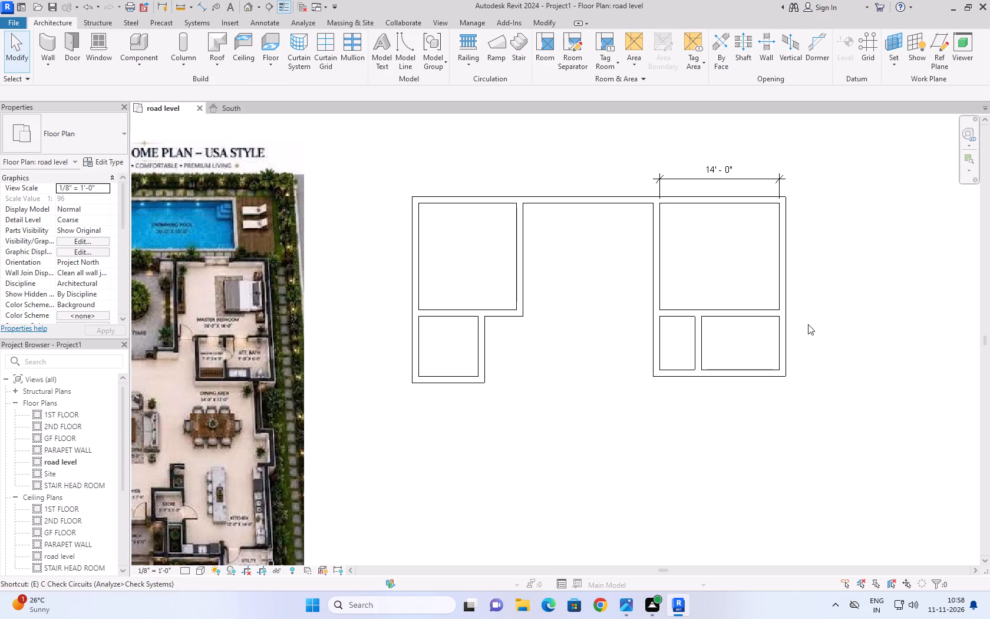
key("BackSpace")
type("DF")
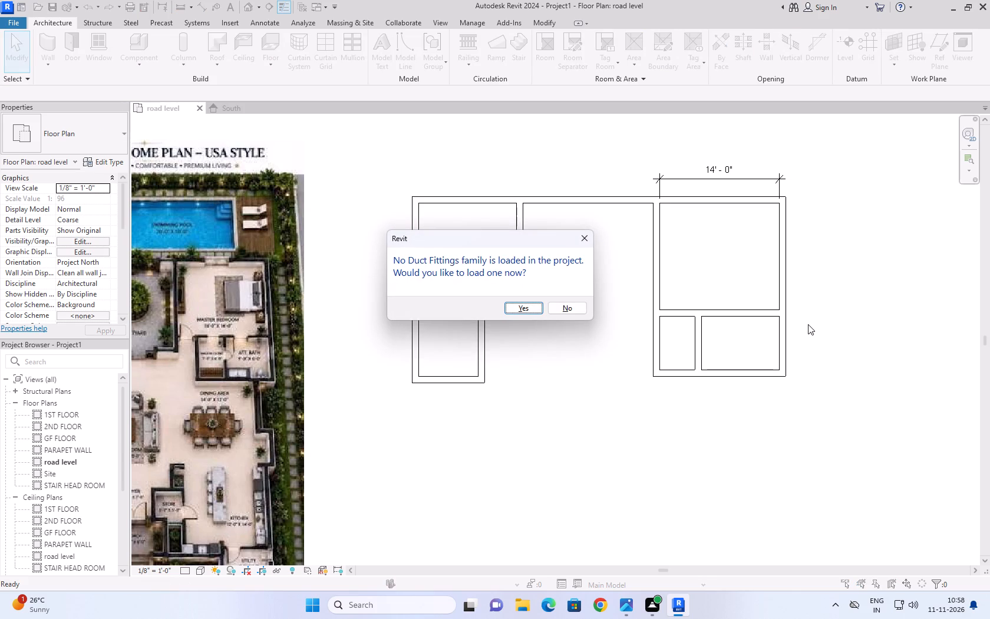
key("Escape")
Draw a north-south 9" wall partition across the space south of the eastern room, starting 7' from the east wall.
type("WA")
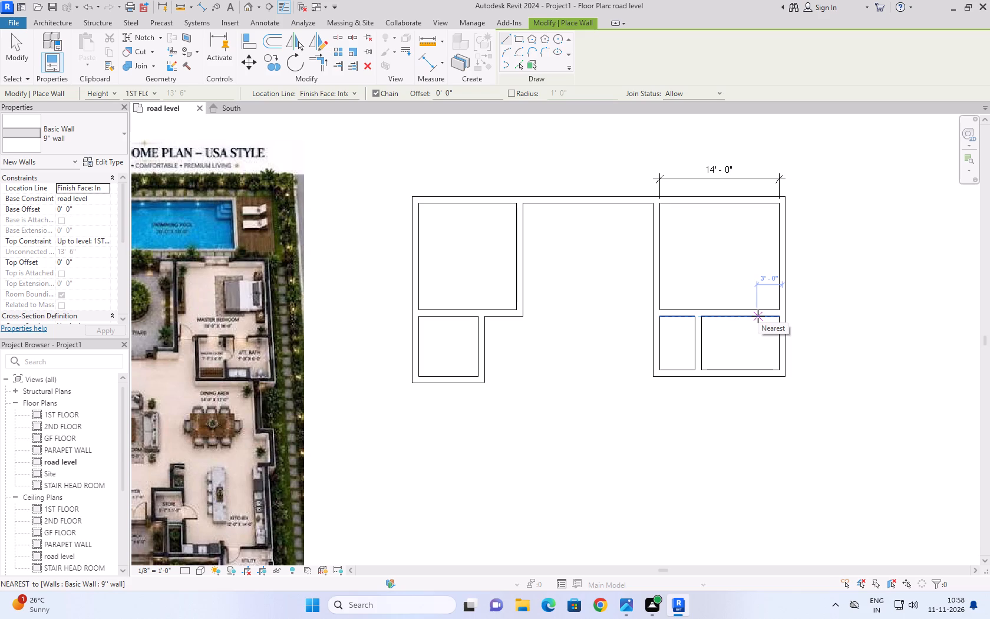
type("7'")
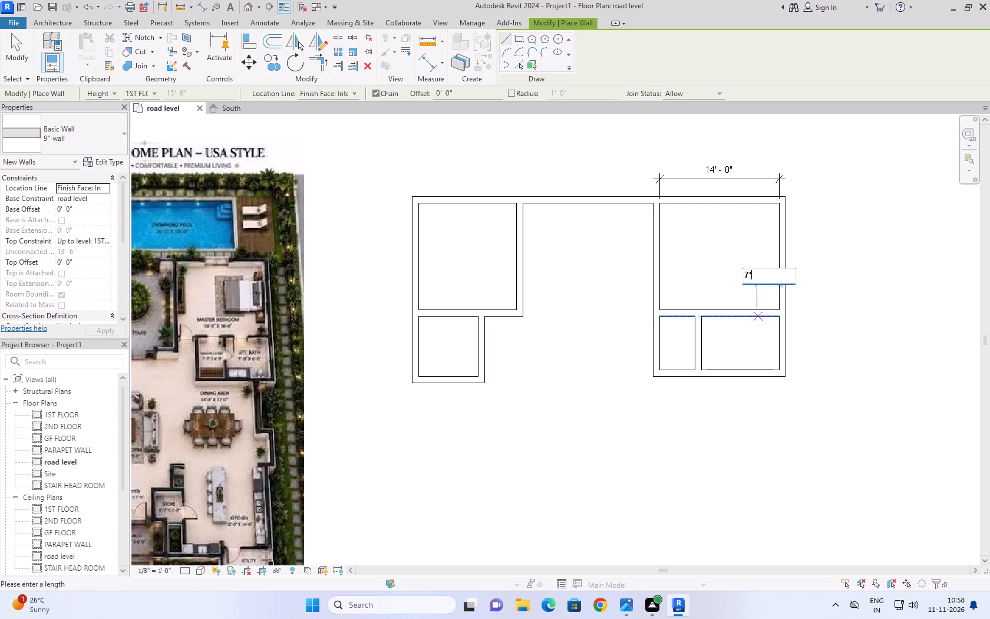
key("Return")
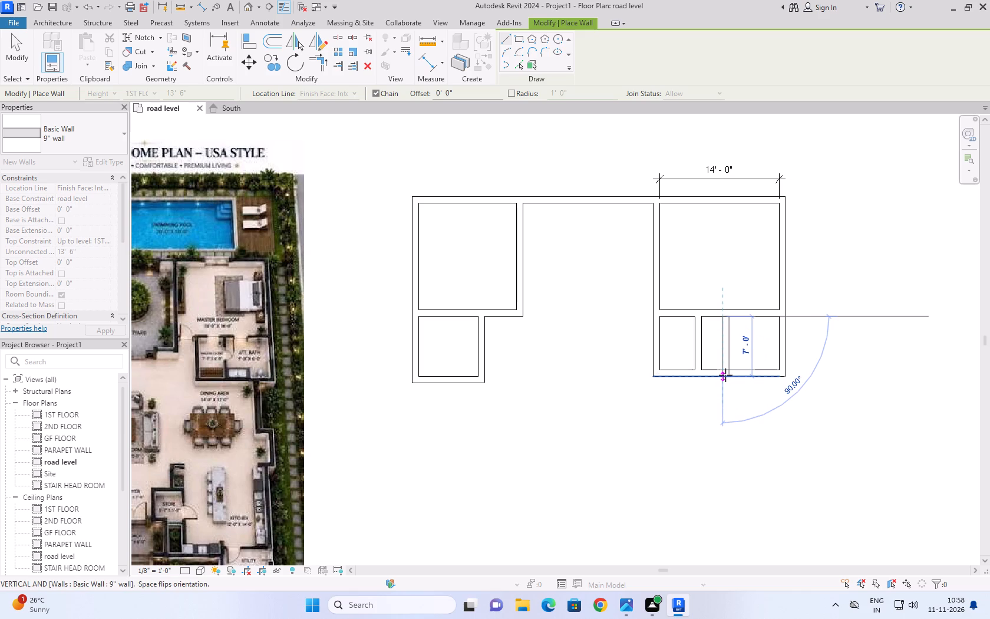
left_click(726, 373)
key("Escape")
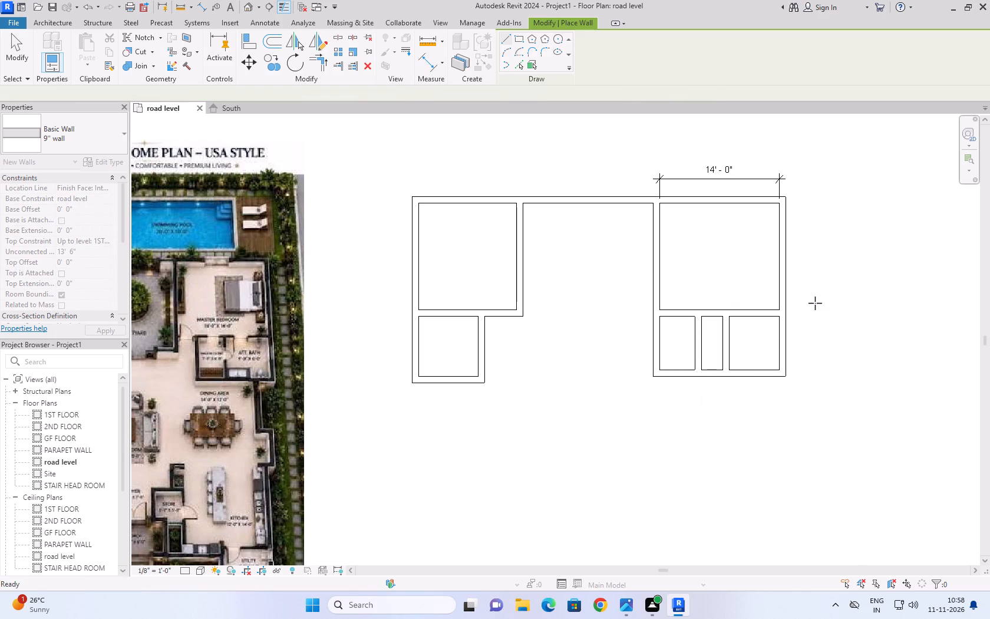
key("Escape")
key("Escape")
key("Escape")
Delete the older, more westerly partition in the space south of the eastern room.
left_click(701, 341)
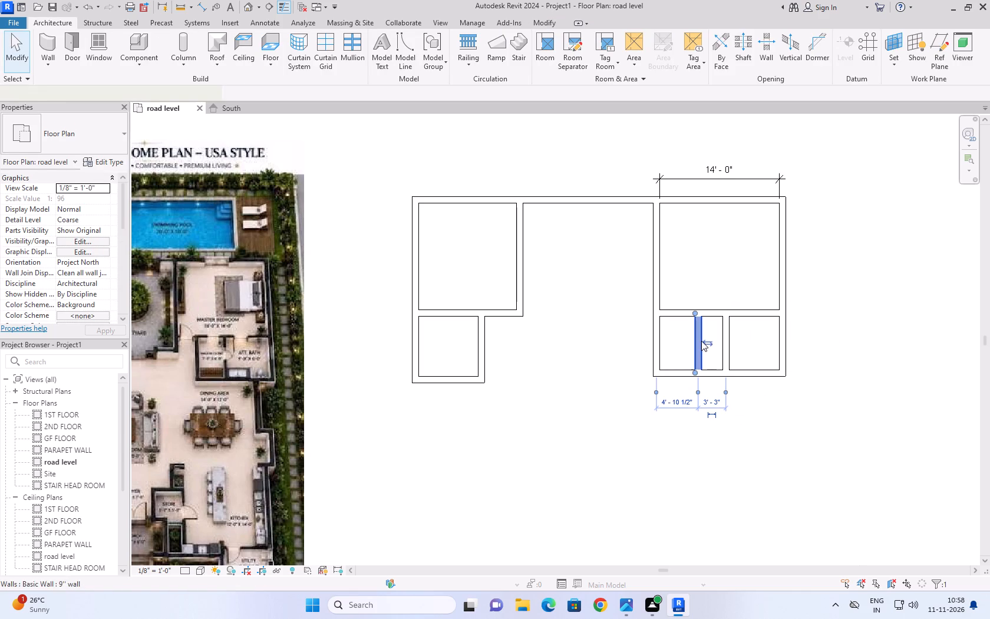
key("Delete")
Delete the west wall of the small rooms south of the eastern room.
left_click(659, 331)
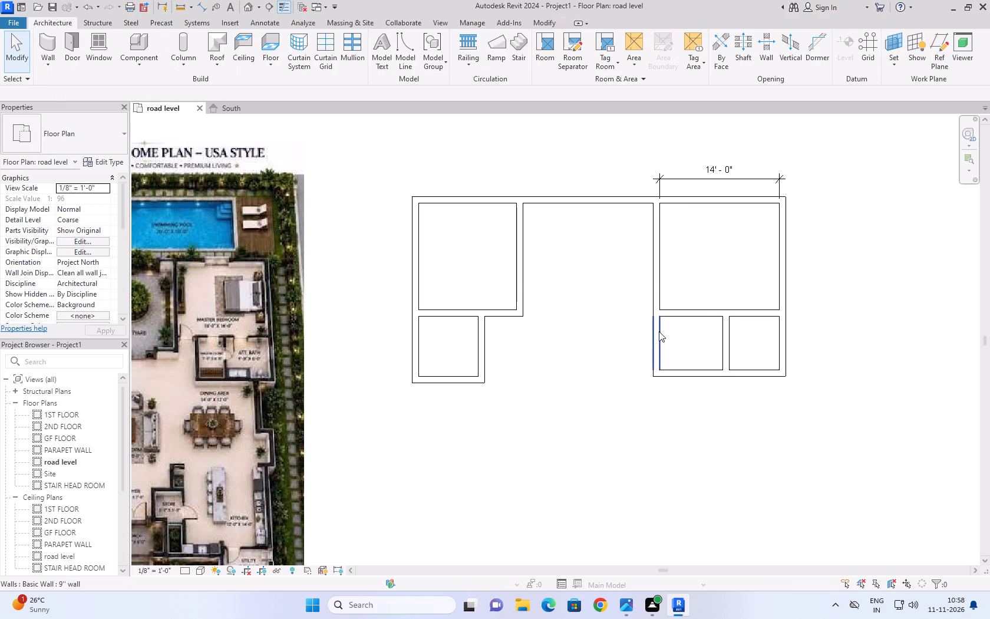
key("Delete")
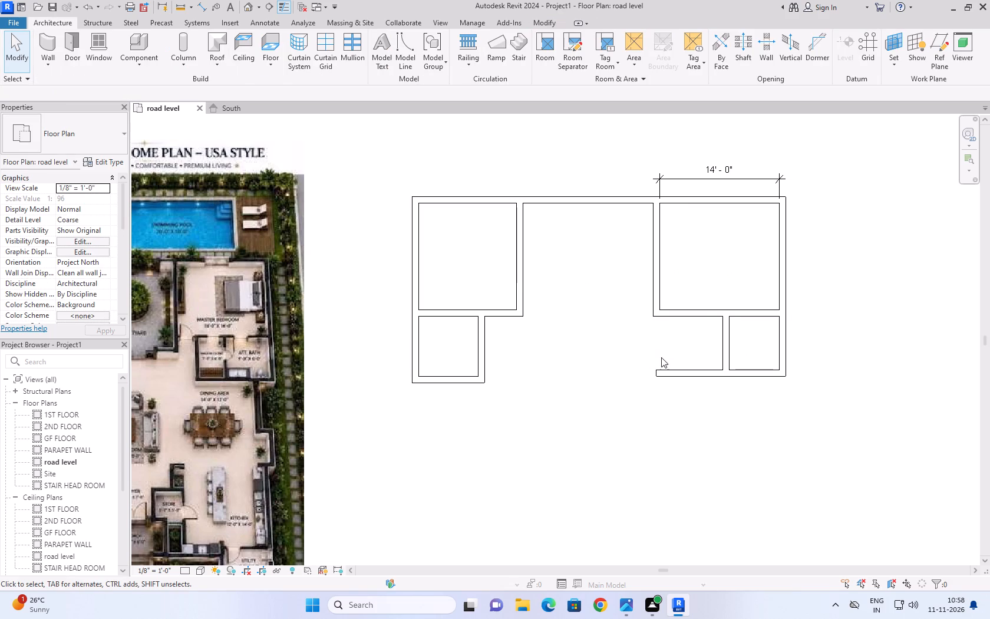
Shorten the south wall of the eastern small rooms from its west end to a length of 11'-0".
left_click(664, 370)
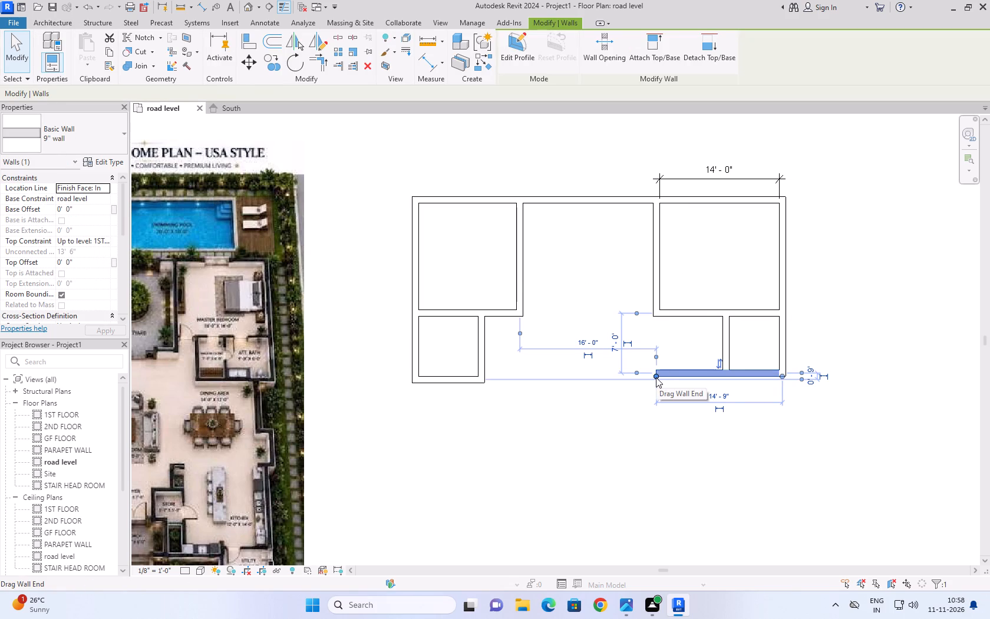
left_click_drag(656, 377, 689, 377)
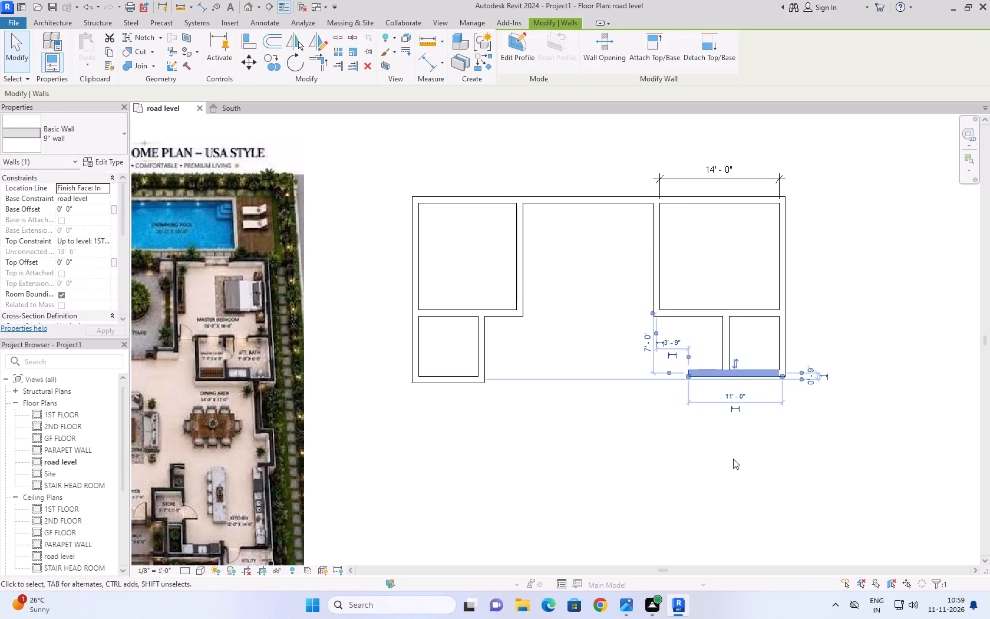
left_click(744, 448)
left_click(699, 371)
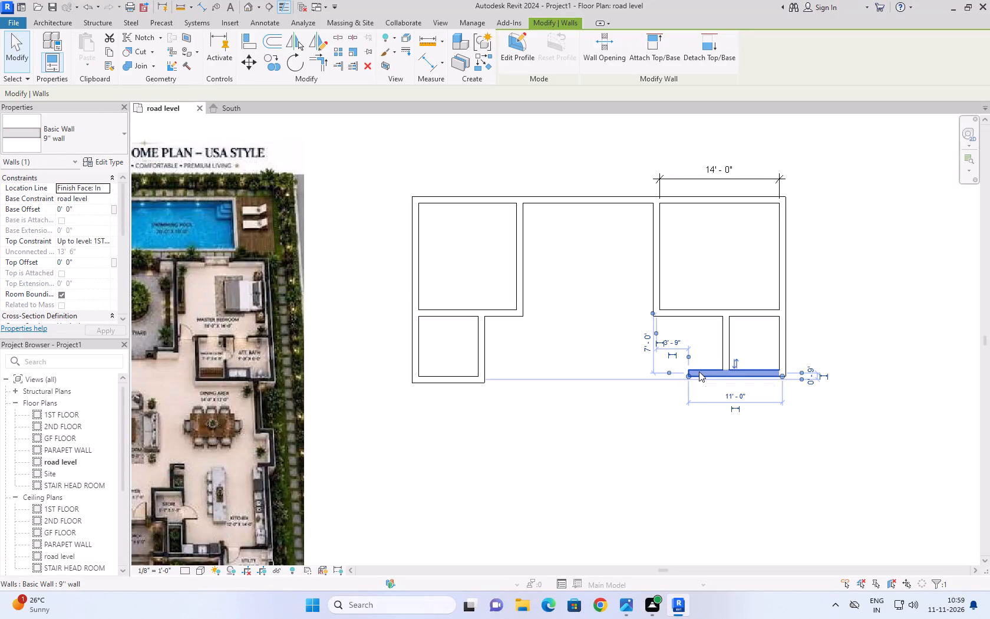
scroll(713, 435, "up", 4)
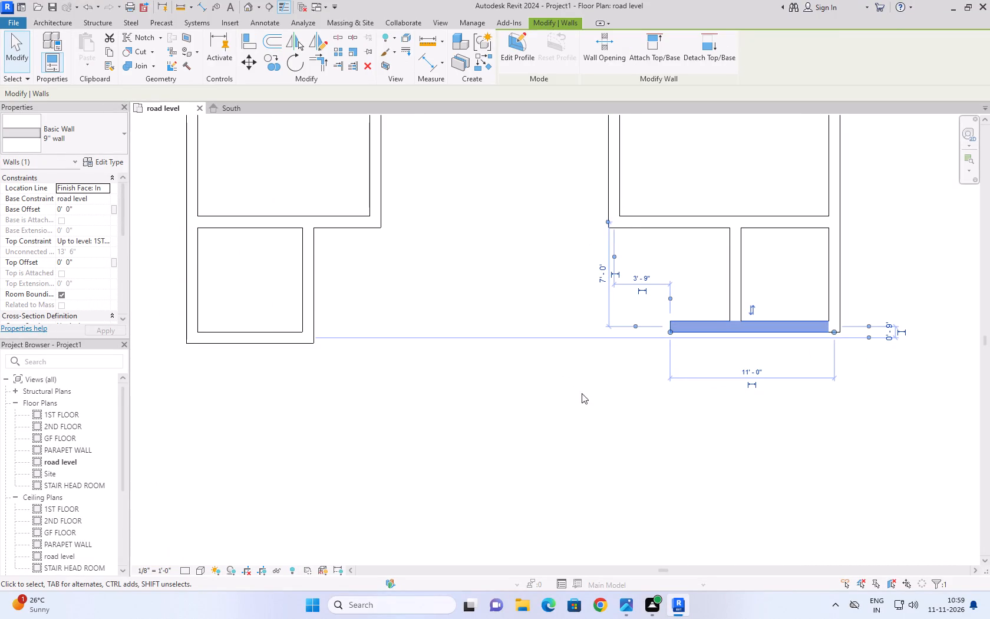
left_click(658, 396)
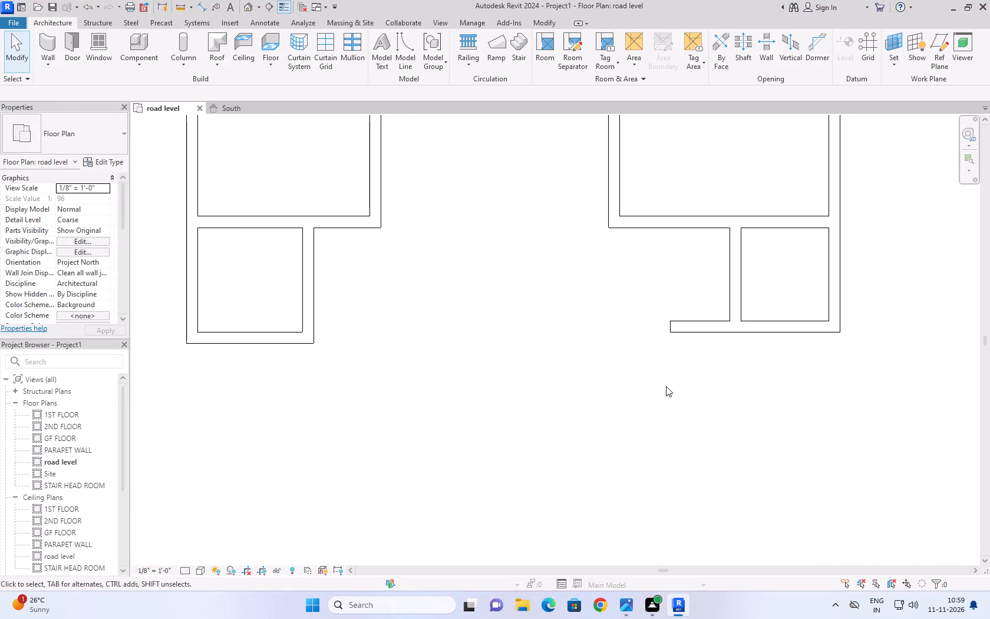
Draw a 9" wall from the shortened south wall's west end north to the eastern room, about 4'-0" west of the partition.
type("WA")
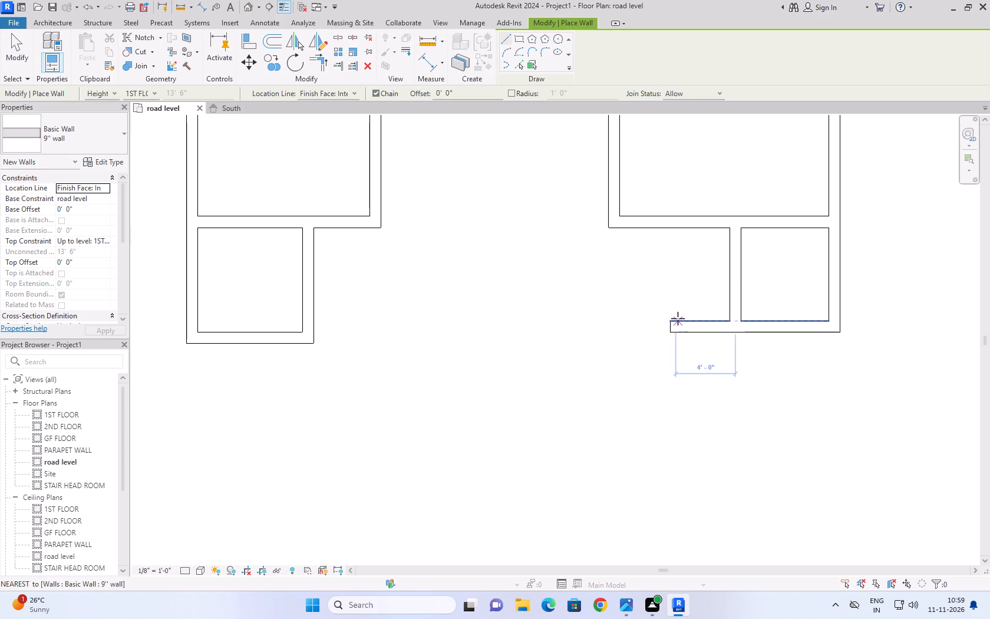
left_click(674, 318)
key("space")
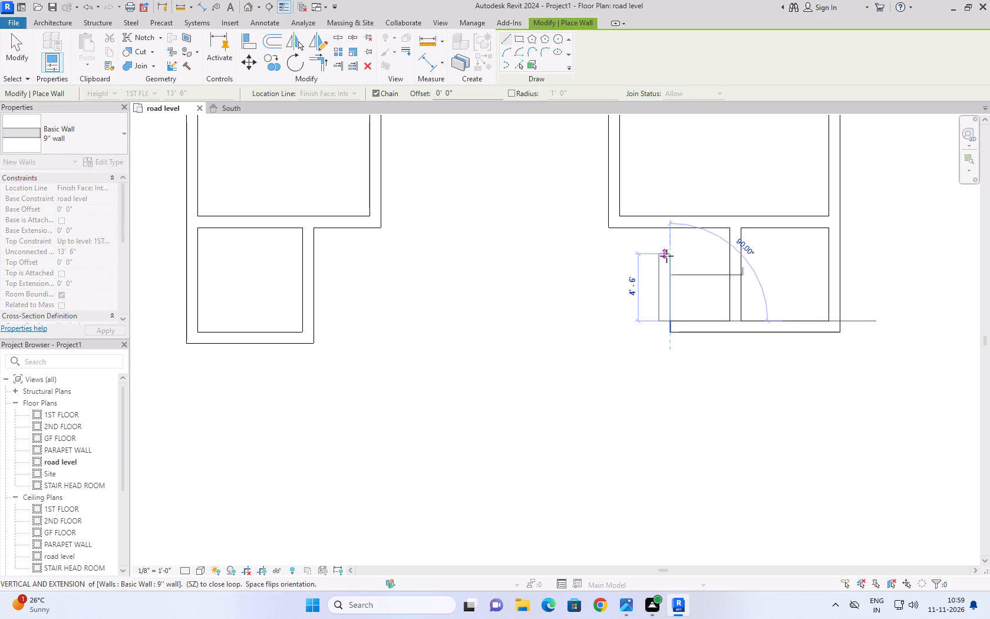
left_click(666, 224)
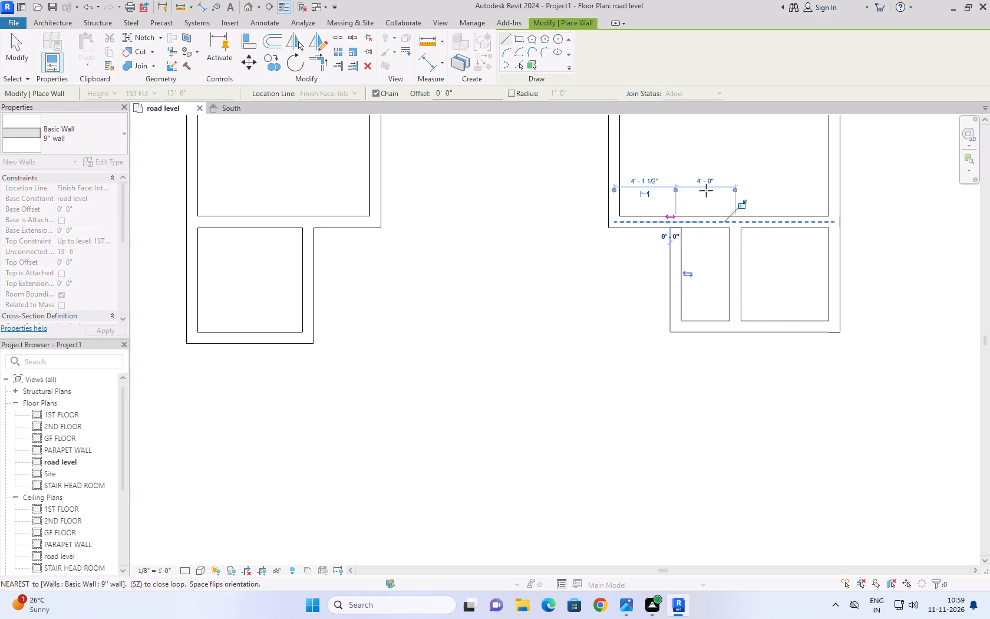
key("Escape")
scroll(714, 176, "down", 4)
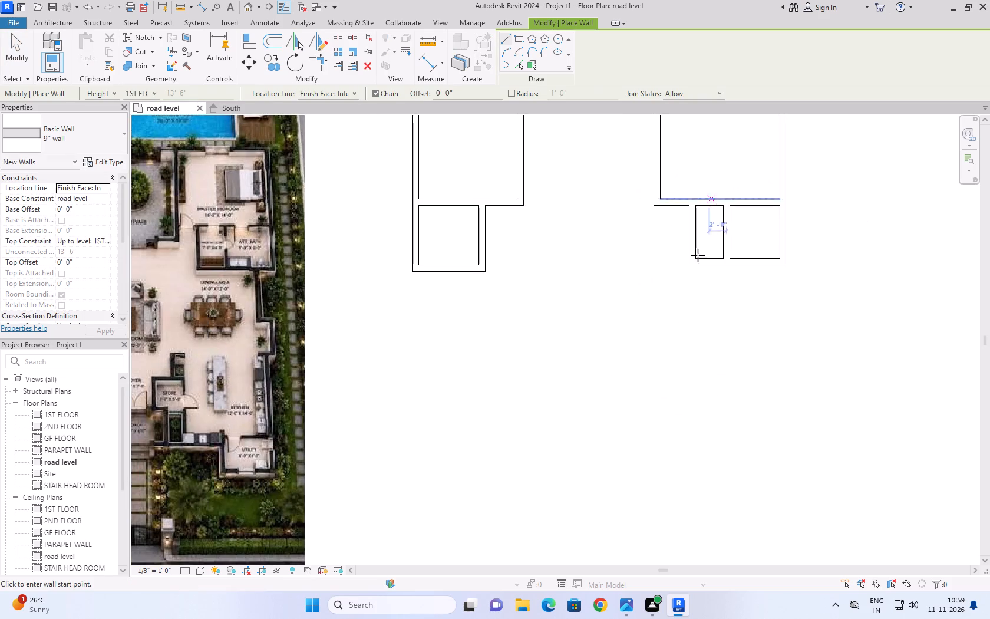
middle_click_drag(692, 286, 692, 374)
key("Escape")
key("Escape")
key("Escape")
Measure the offset between the eastern room's inner west face and the outer face of the new wall south of it.
key("d")
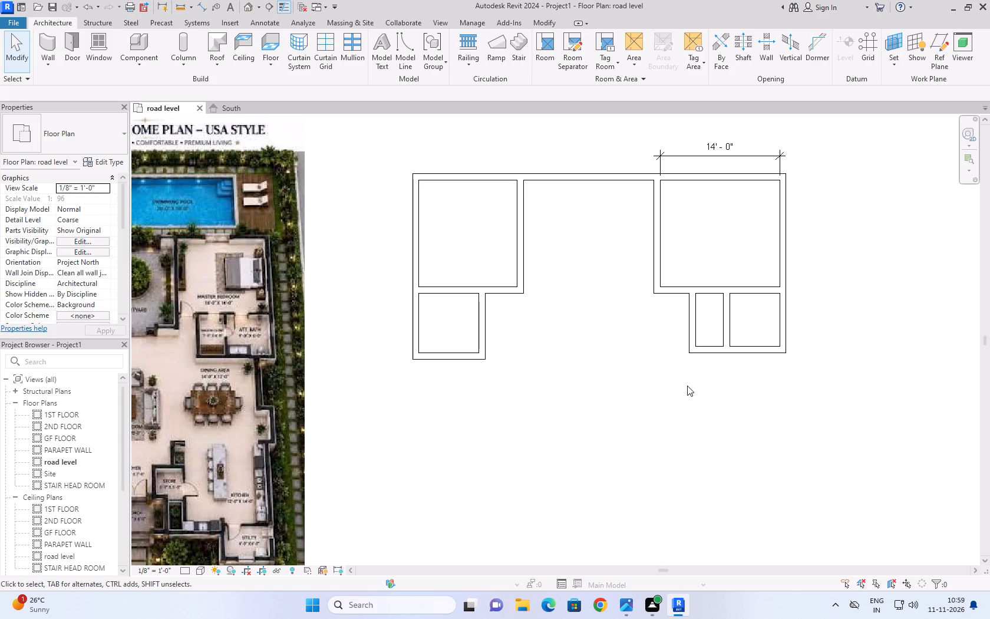
key("i")
scroll(652, 283, "up", 7)
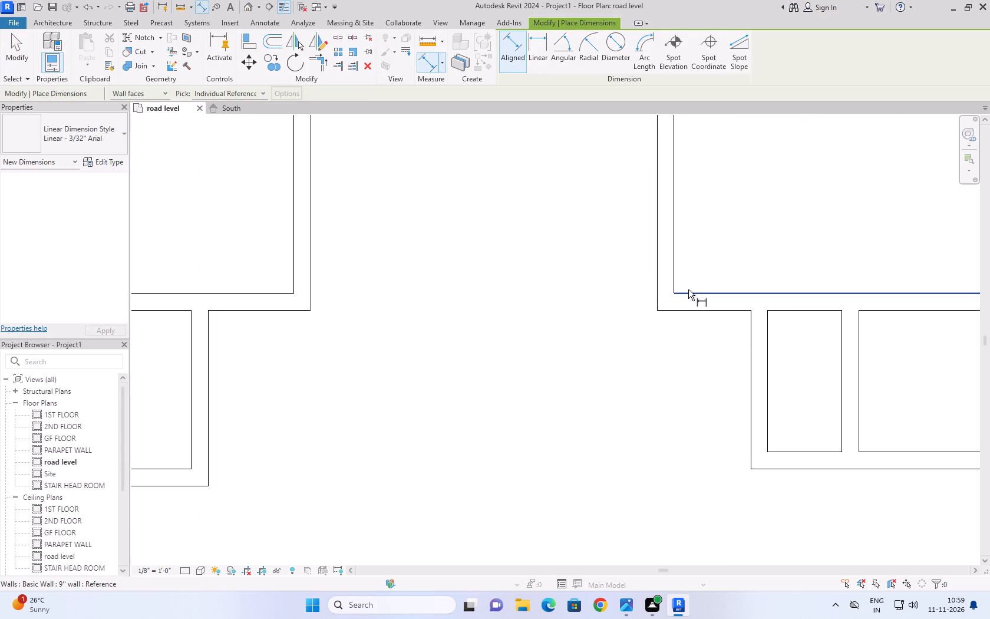
left_click(672, 271)
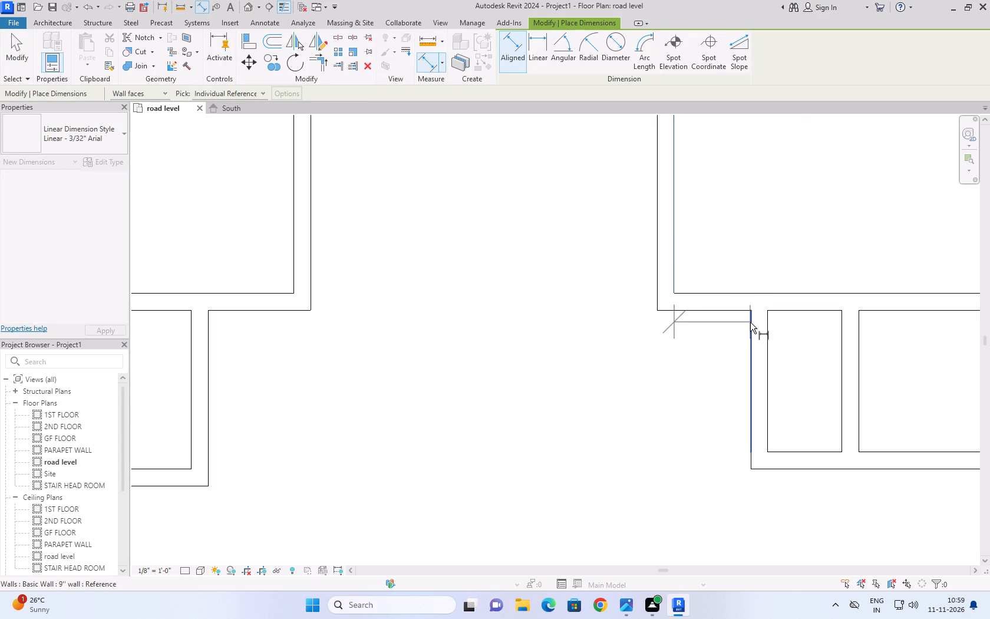
left_click(750, 330)
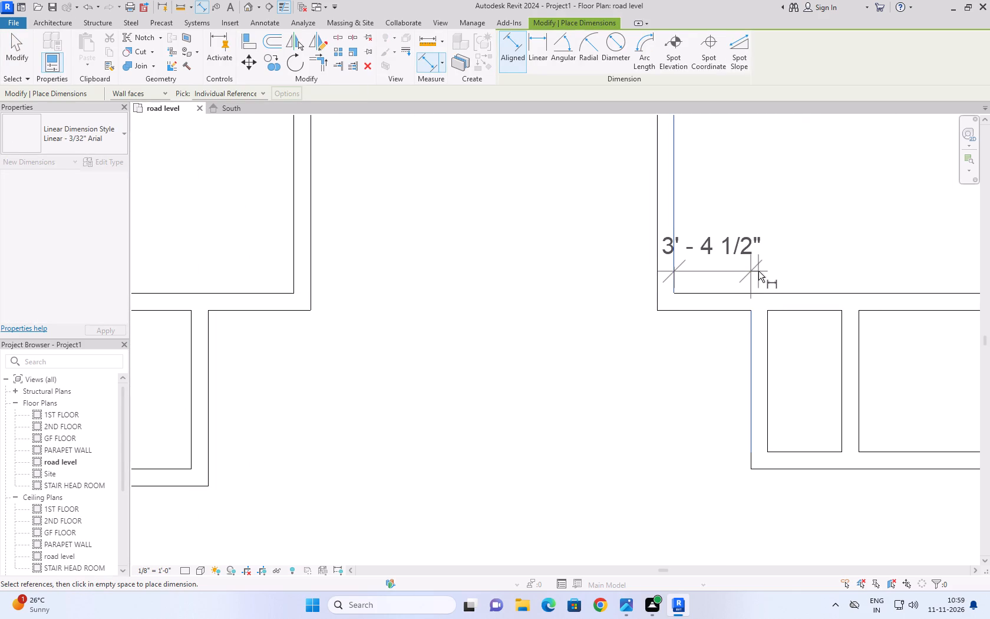
key("Escape")
key("Escape")
Measure the offset between the western room's inner east face and the outer east face of the small room below it.
scroll(758, 271, "down", 1)
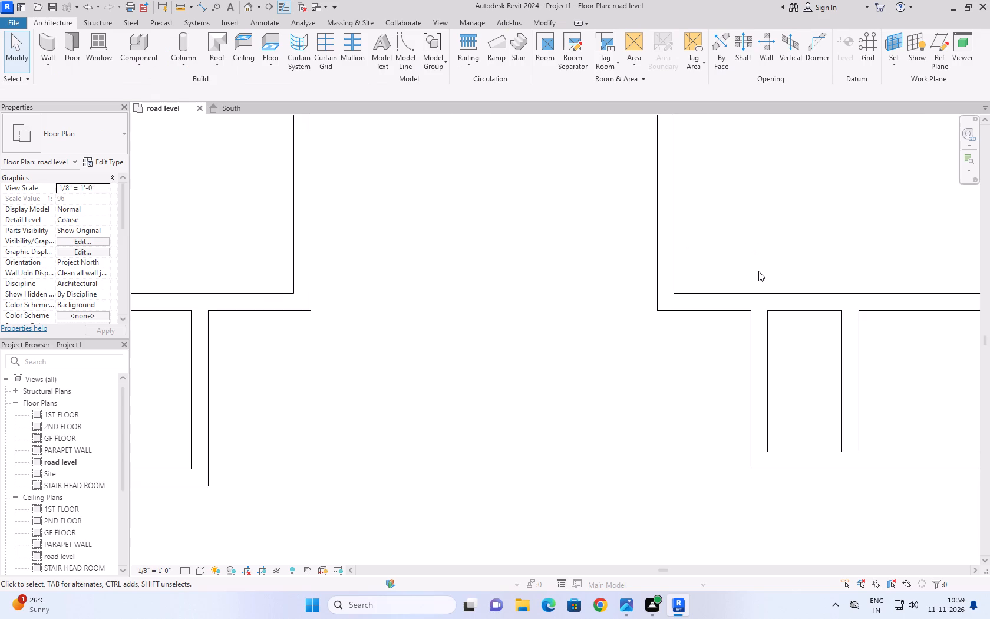
scroll(758, 271, "down", 6)
scroll(661, 355, "down", 2)
middle_click_drag(661, 355, 665, 367)
scroll(608, 334, "up", 2)
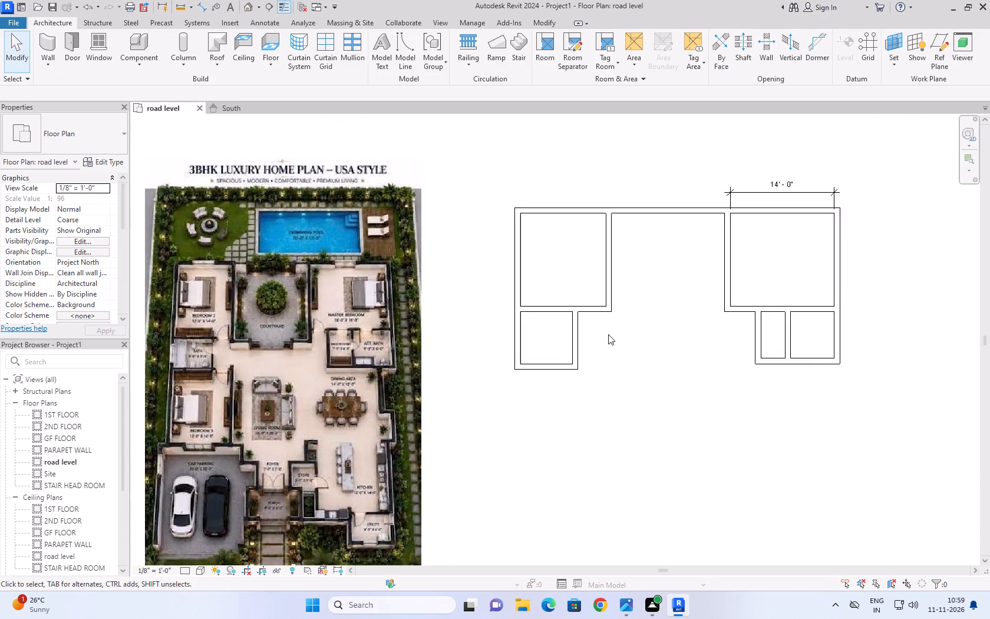
scroll(608, 334, "up", 2)
type("DI")
scroll(598, 297, "up", 4)
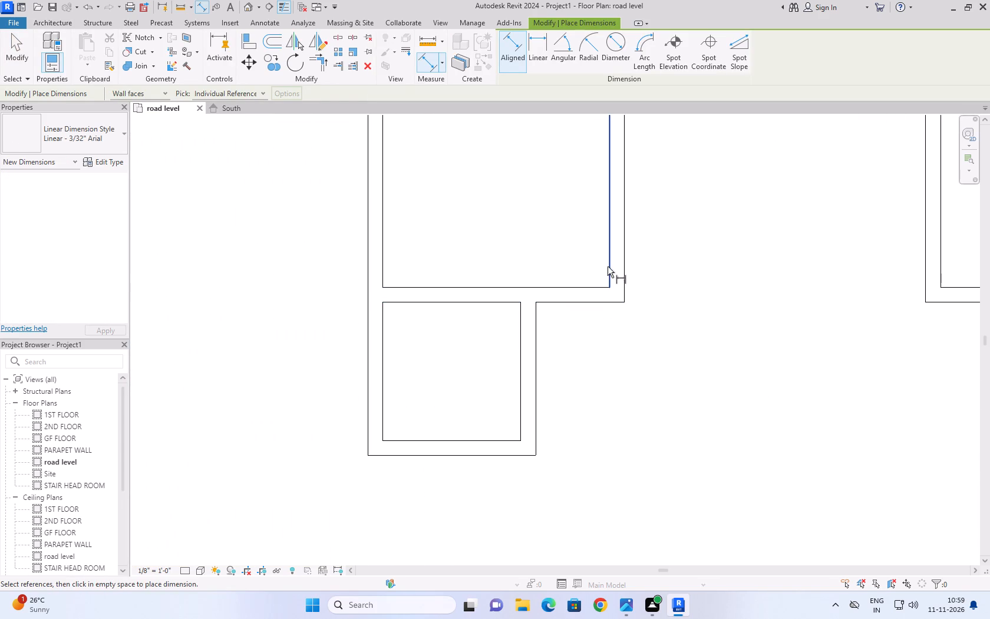
left_click(608, 266)
left_click(536, 334)
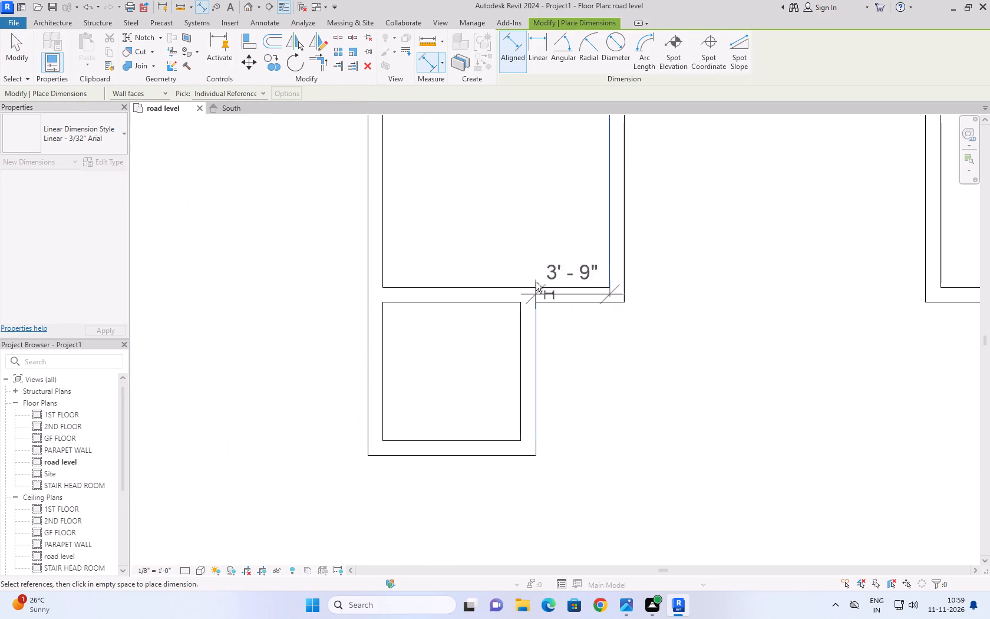
key("Escape")
key("Escape")
Align the south wall of the eastern small rooms with the outer south face of the western small room.
scroll(538, 262, "down", 9)
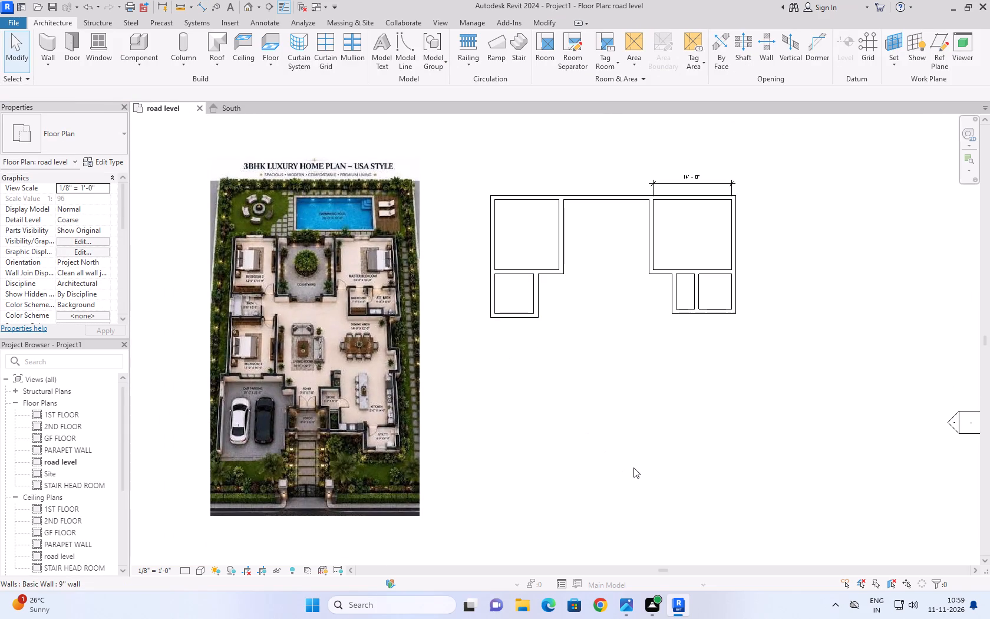
key("a")
key("l")
left_click(522, 320)
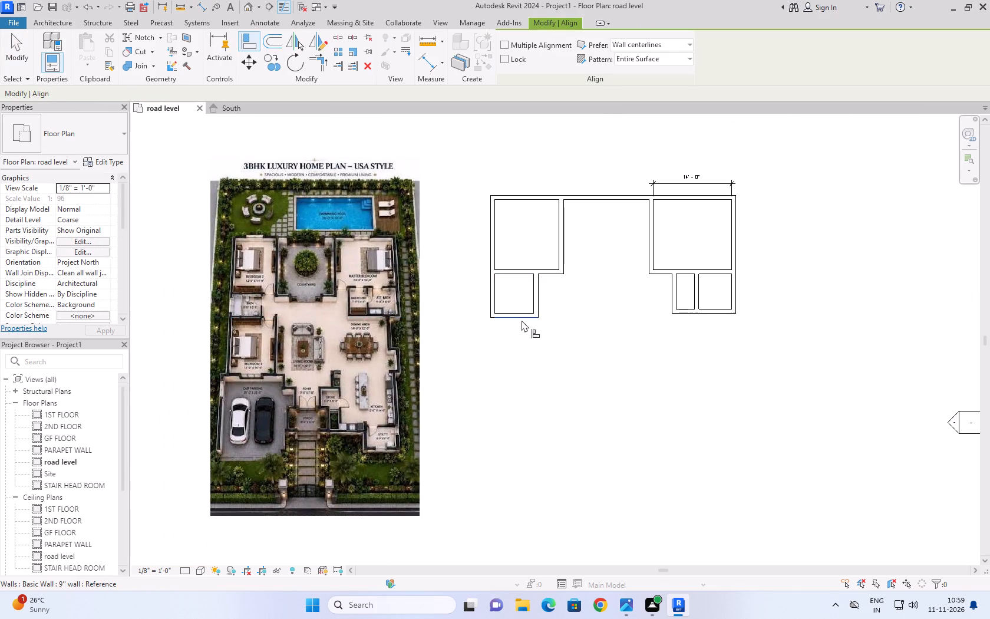
left_click(522, 320)
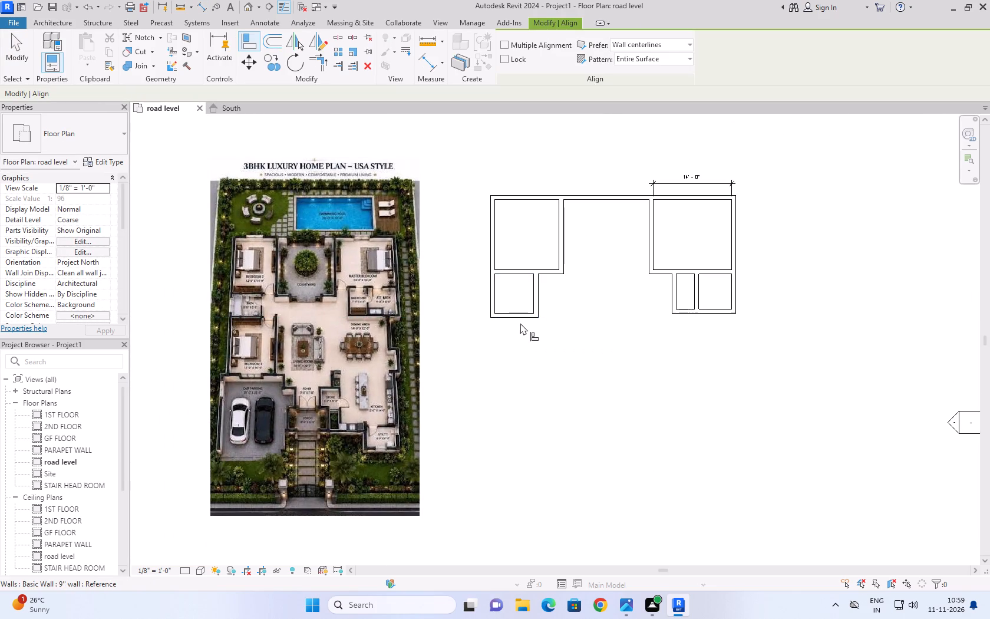
left_click(520, 319)
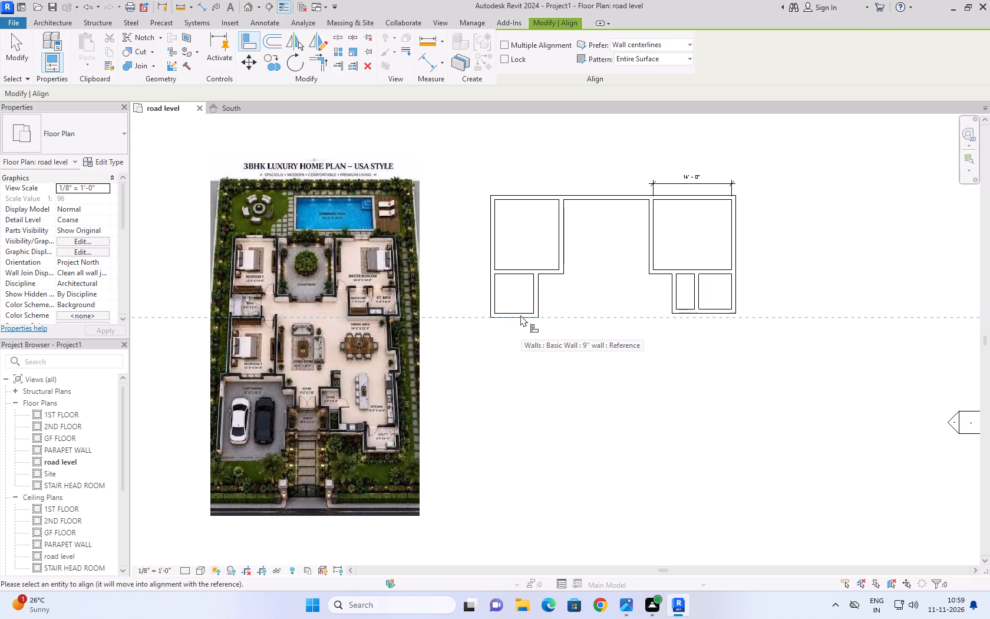
left_click(692, 314)
key("Escape")
key("Escape")
key("Escape")
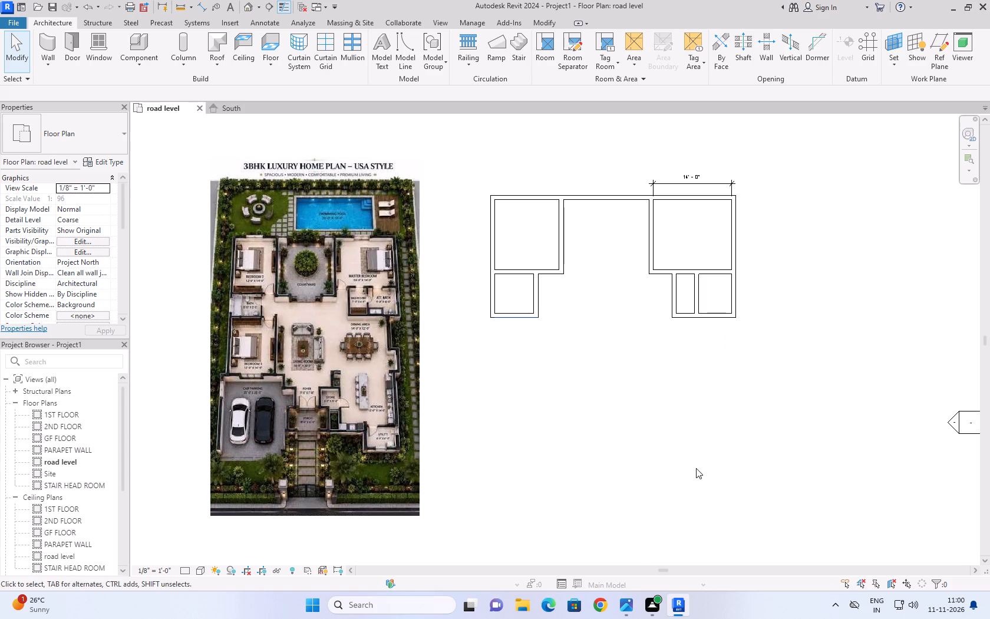
key("Escape")
key("Escape")
Measure the clear north-south depth of the easternmost small room.
key("d")
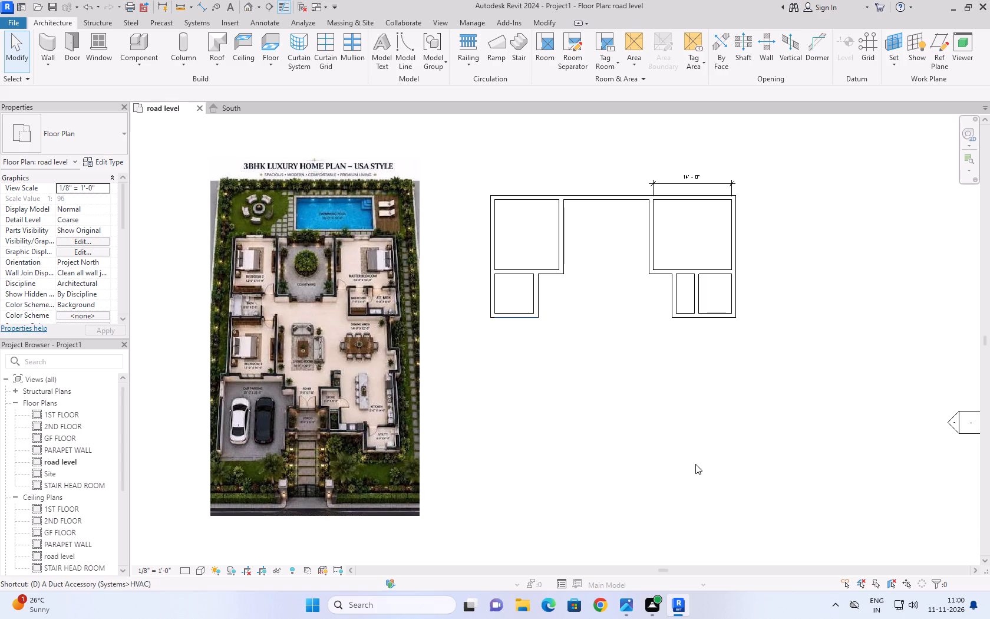
key("i")
left_click(716, 312)
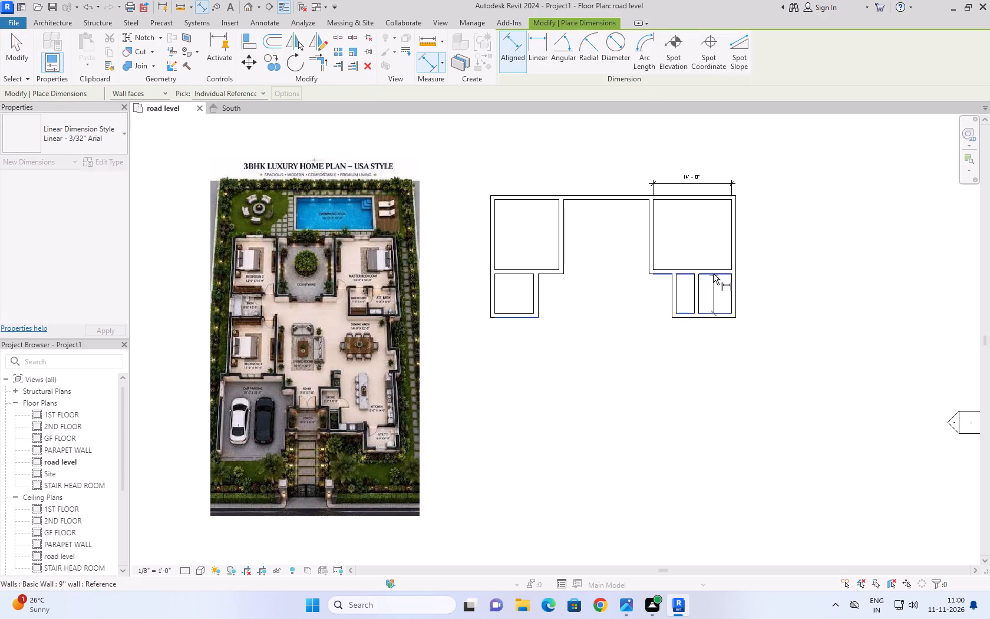
left_click(713, 274)
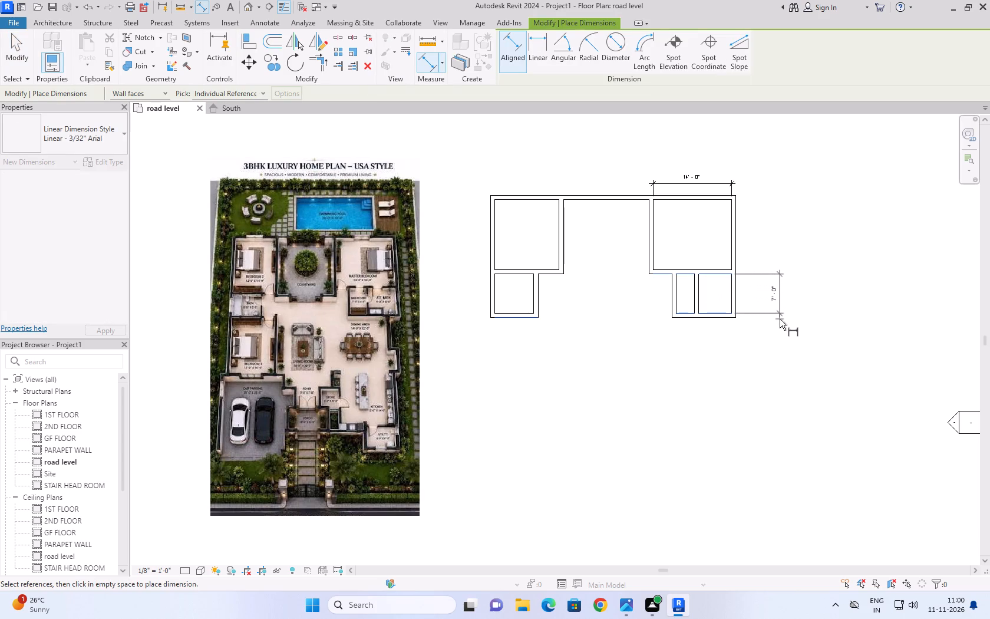
key("Escape")
key("Escape")
Measure the clear east-west width of the small room south of the western room.
key("d")
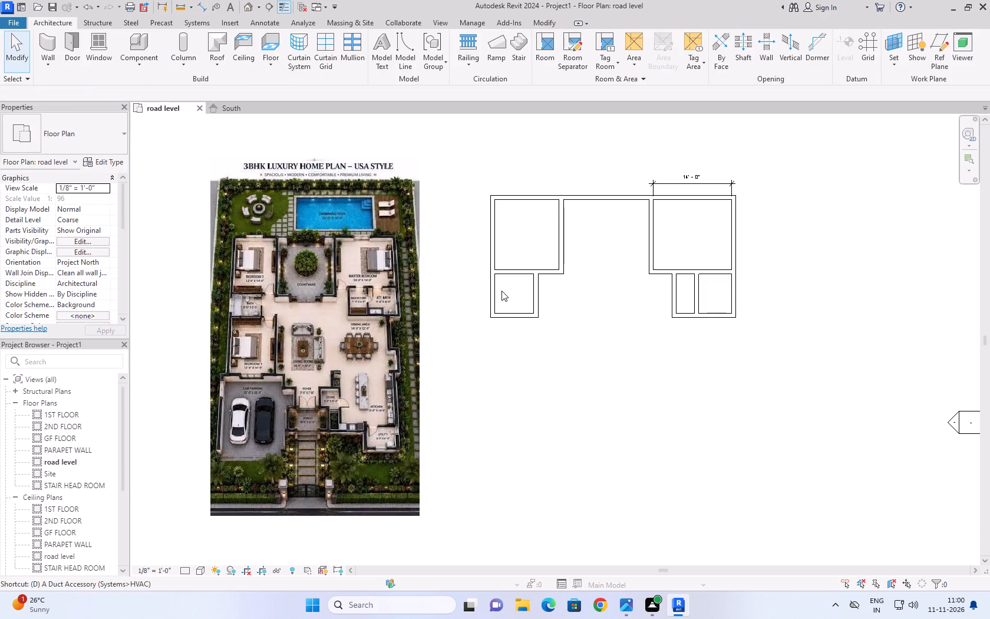
key("i")
left_click(496, 285)
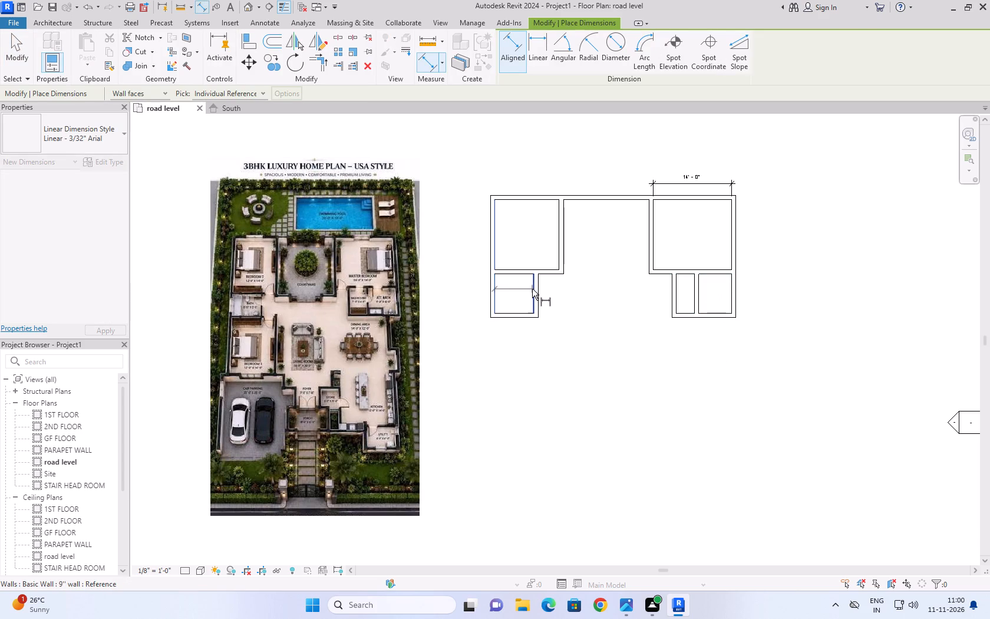
left_click(532, 289)
key("Escape")
key("Escape")
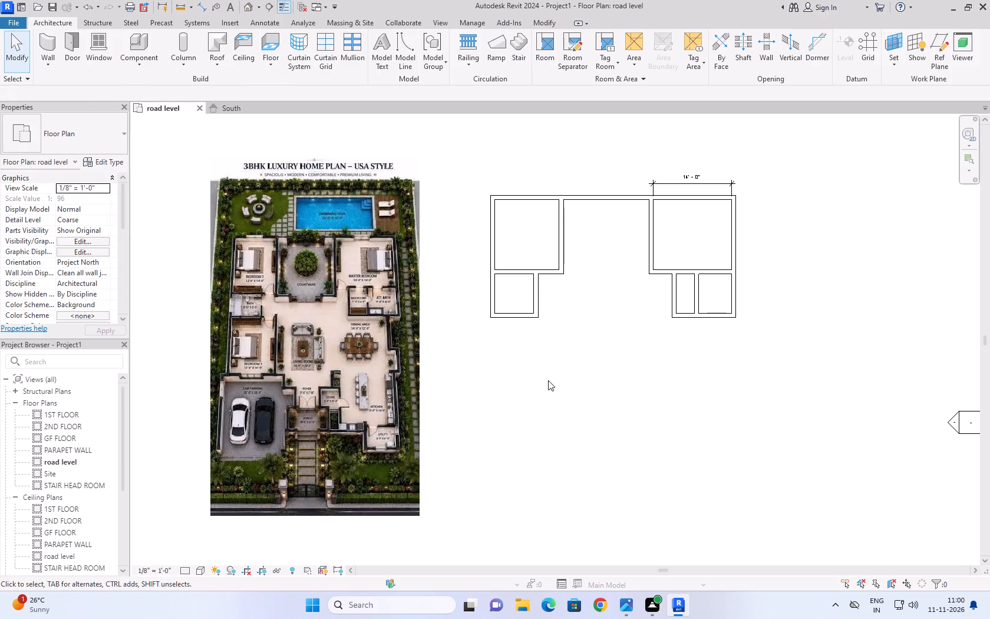
Start the third bedroom with a 9" wall running 12' south from the southwest corner of the small western room.
scroll(548, 380, "down", 4)
scroll(426, 323, "up", 6)
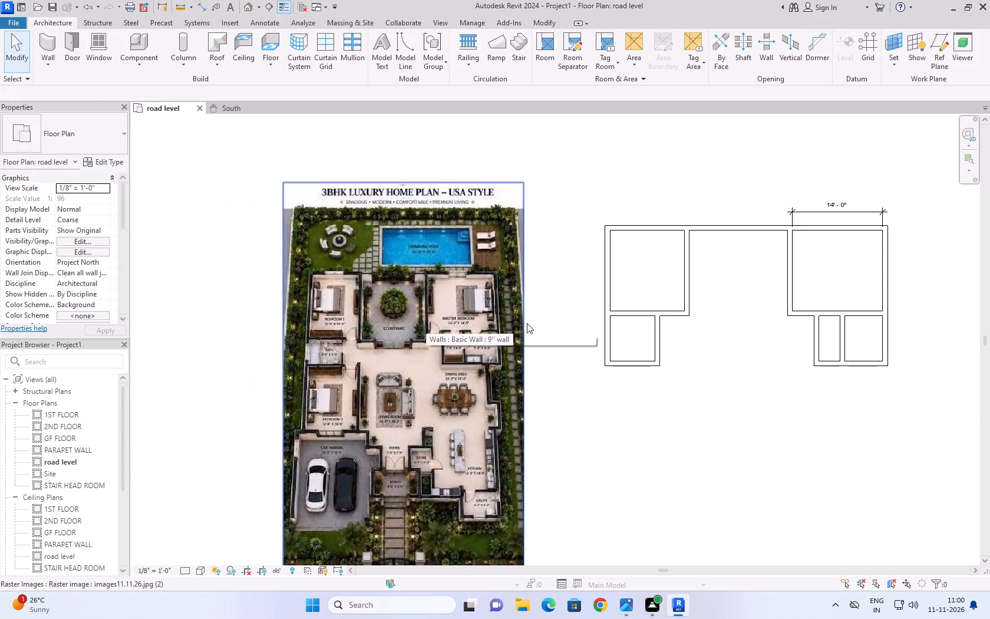
scroll(646, 324, "down", 2)
scroll(675, 423, "up", 3)
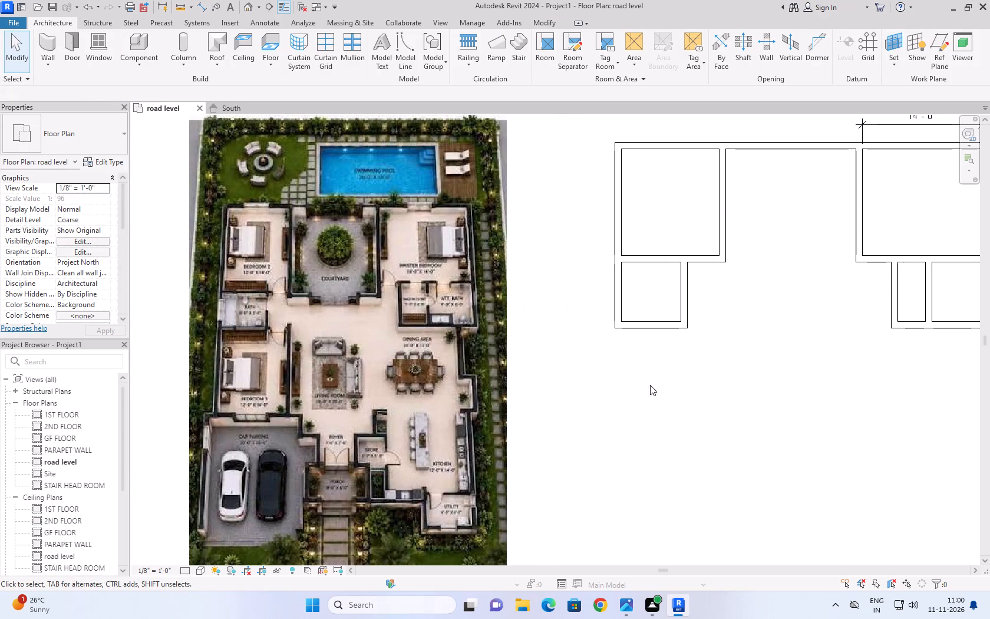
type("WA")
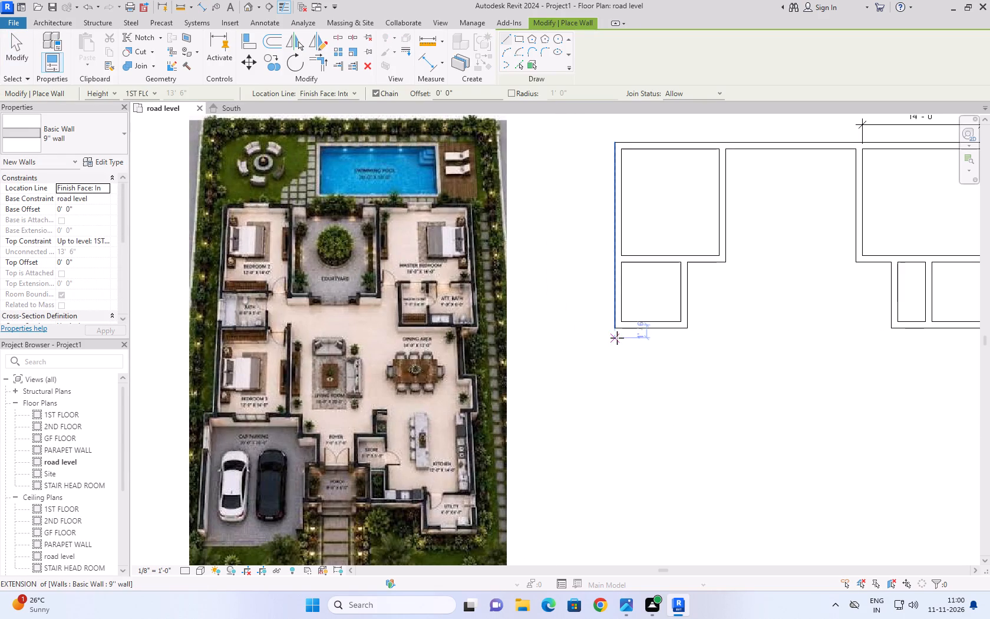
left_click(621, 331)
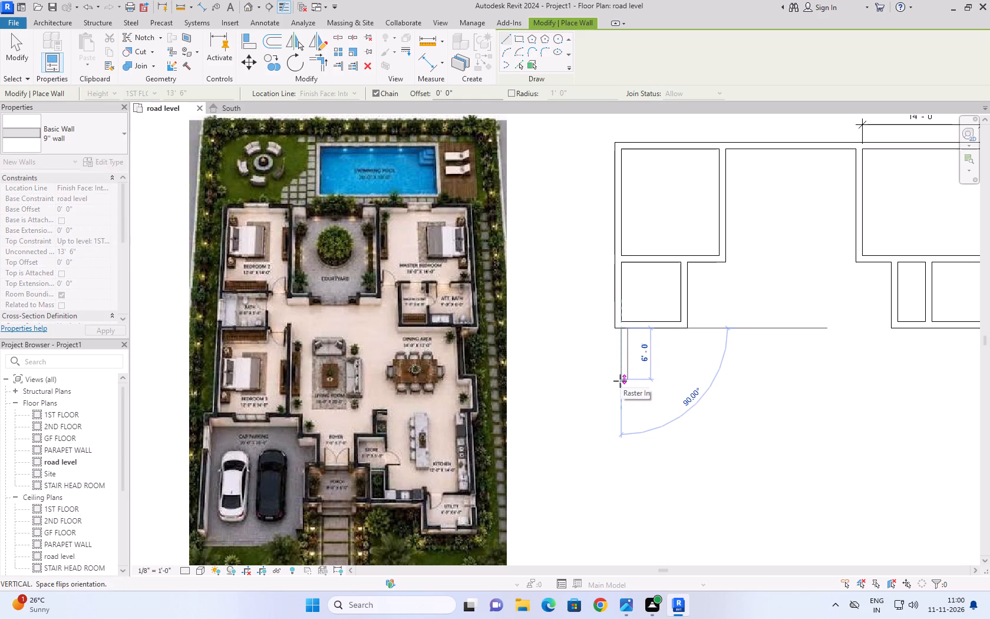
key("space")
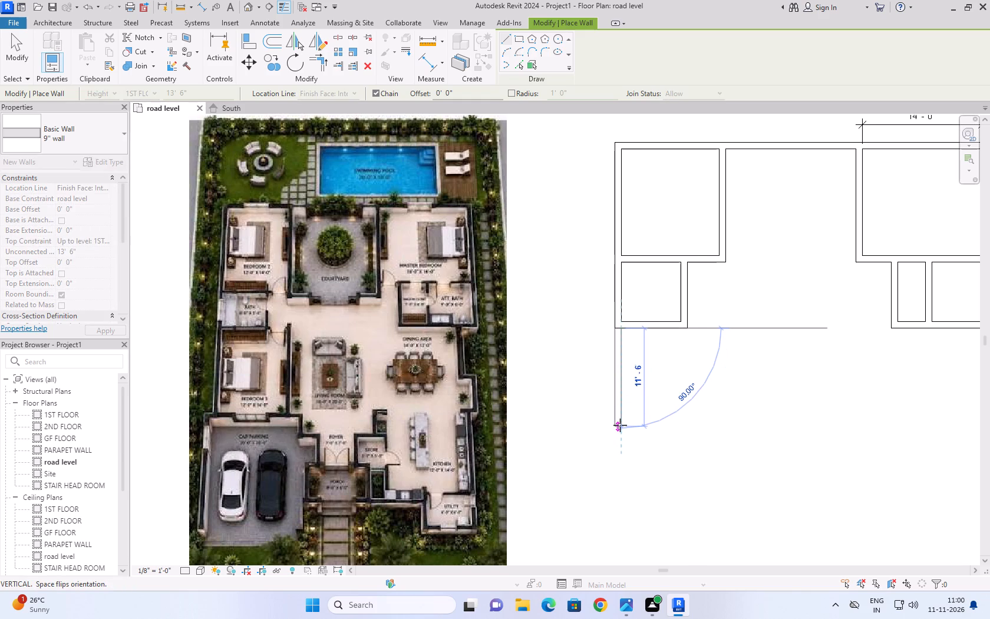
type("12")
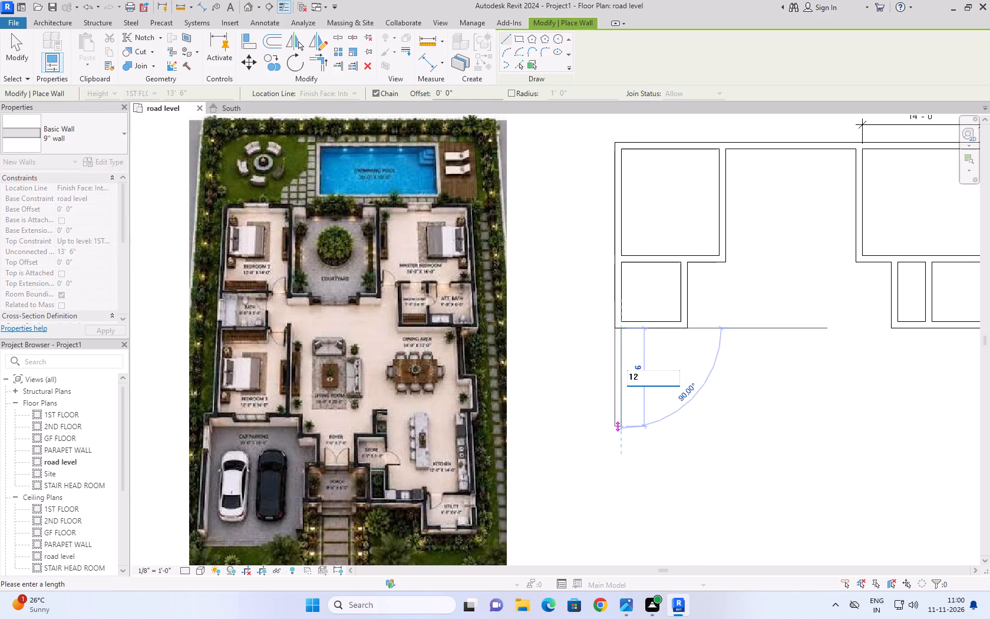
key("apostrophe")
key("Return")
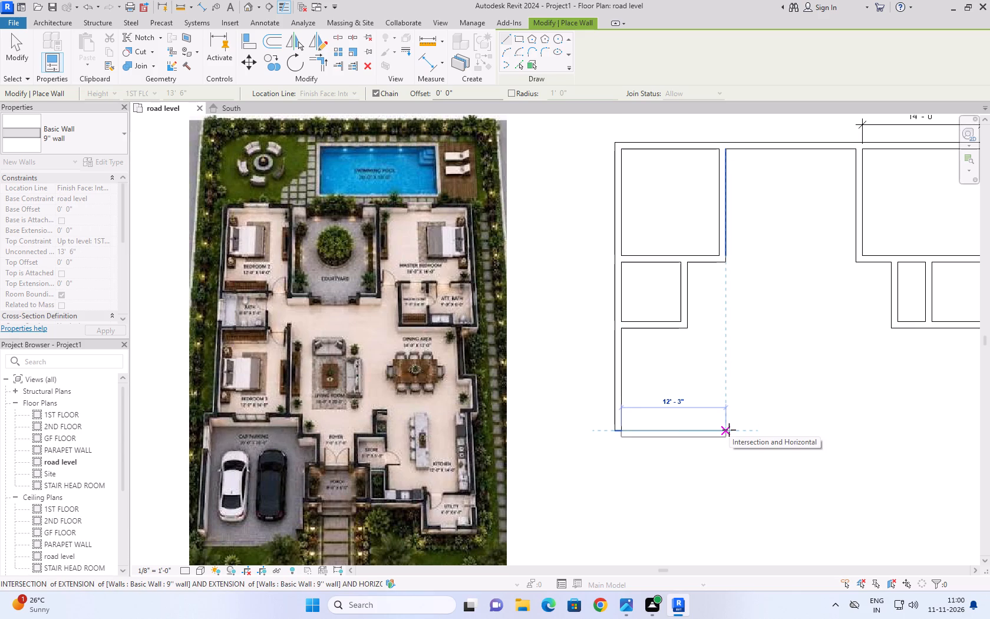
Continue with a south wall about 12'-3" long and an east wall about 12'-9" north, in line with the northwestern room's outer east face.
left_click(729, 430)
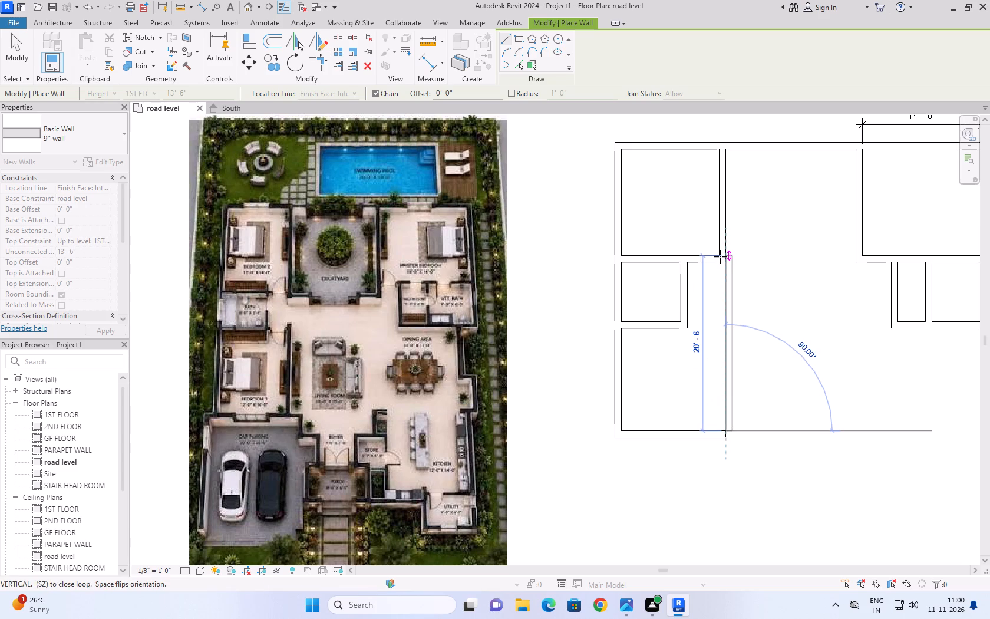
key("space")
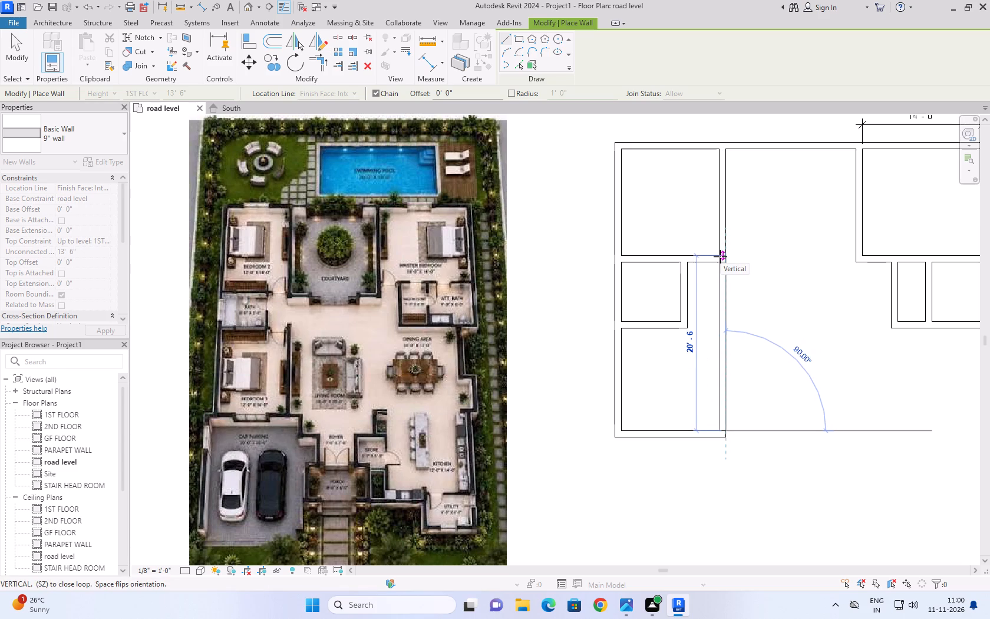
left_click(727, 321)
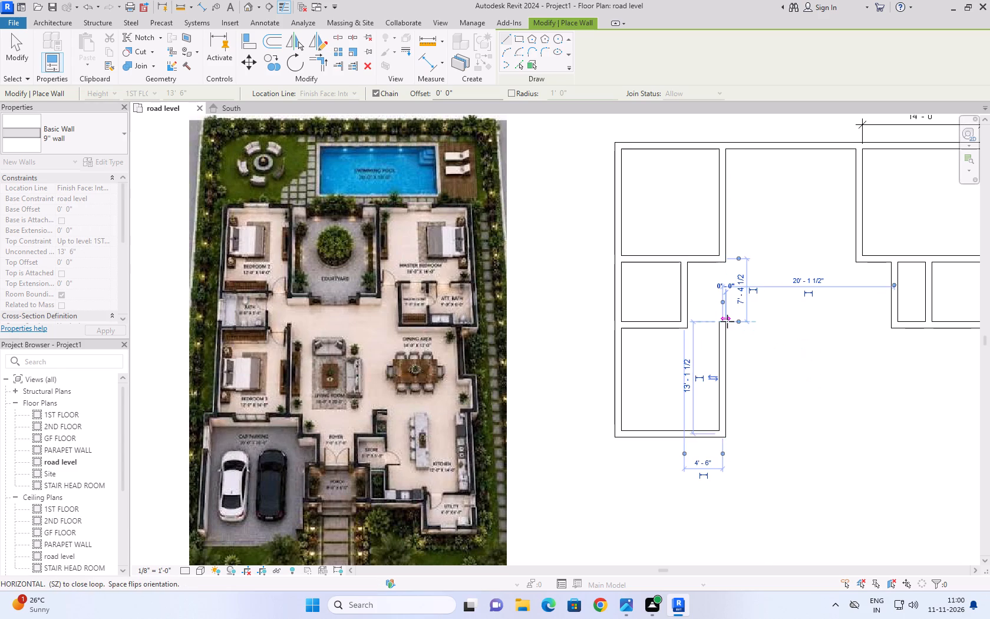
key("Escape")
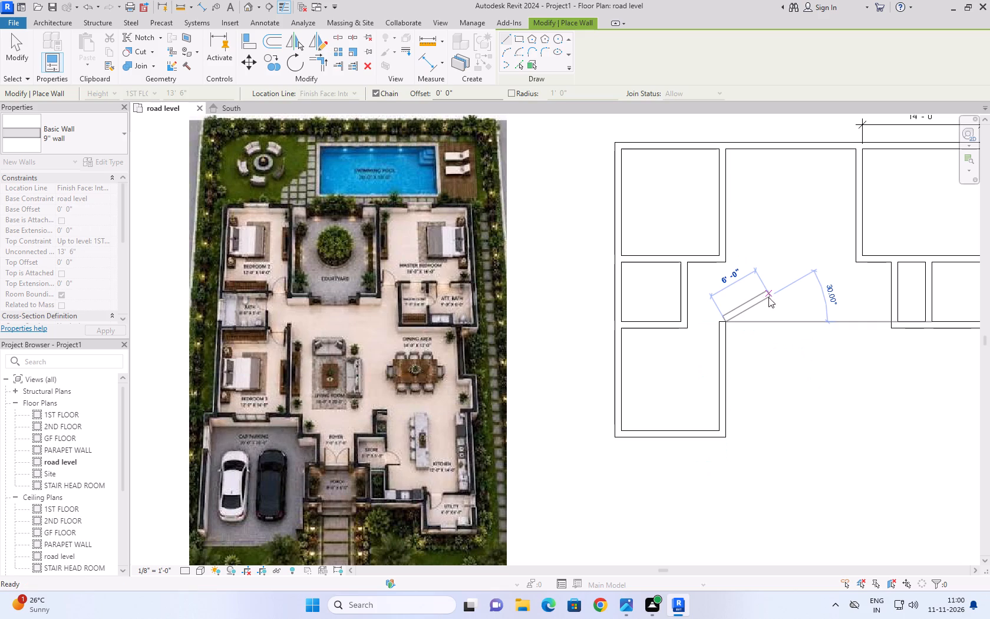
scroll(753, 415, "down", 4)
scroll(776, 460, "up", 4)
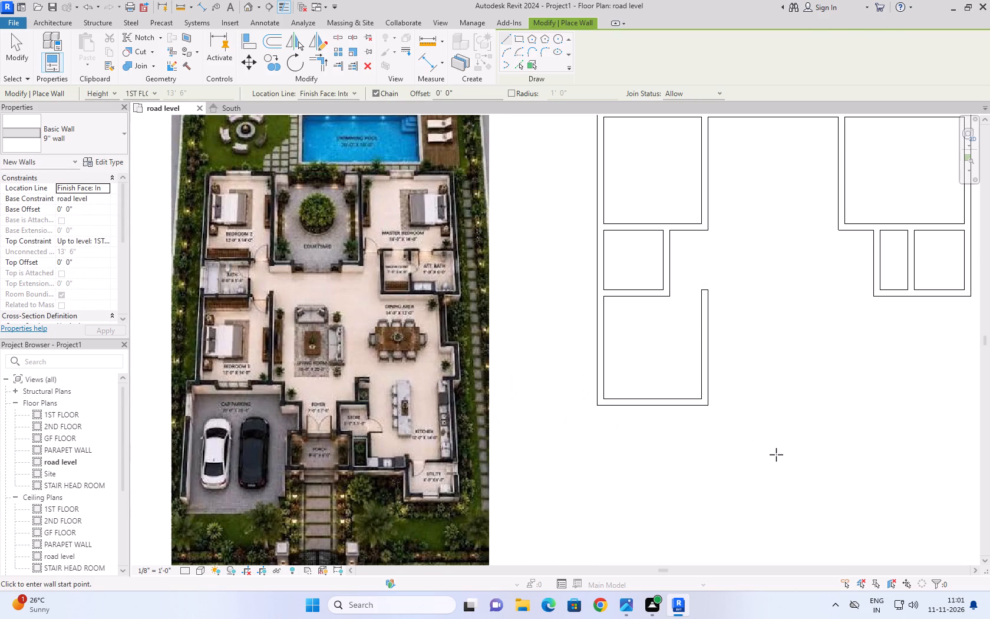
key("Escape")
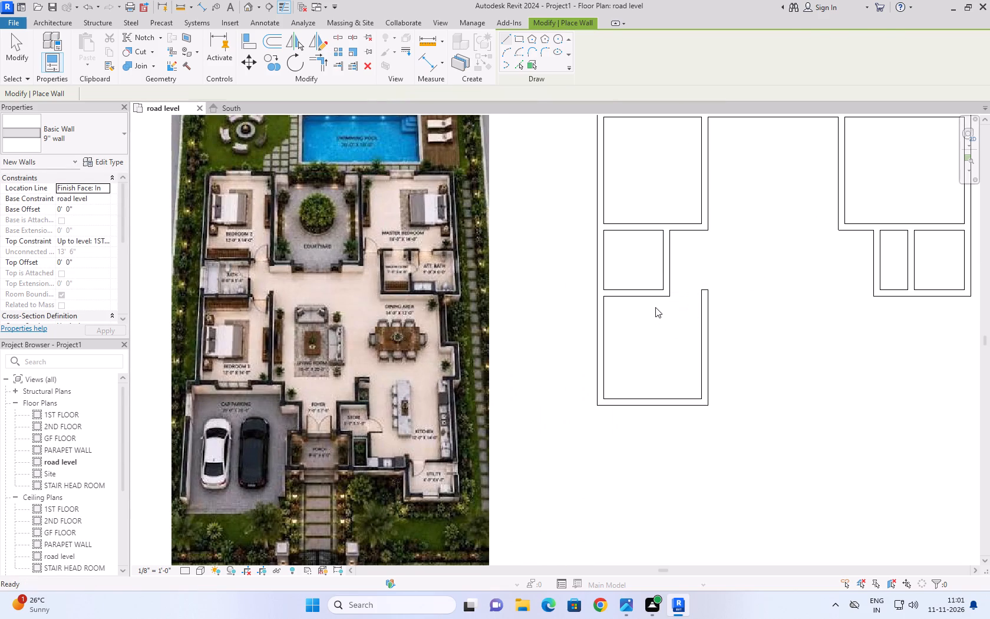
Extend the wall between the small western room and the new bedroom east to meet the bedroom's east wall.
left_click(649, 289)
left_click_drag(666, 291, 666, 290)
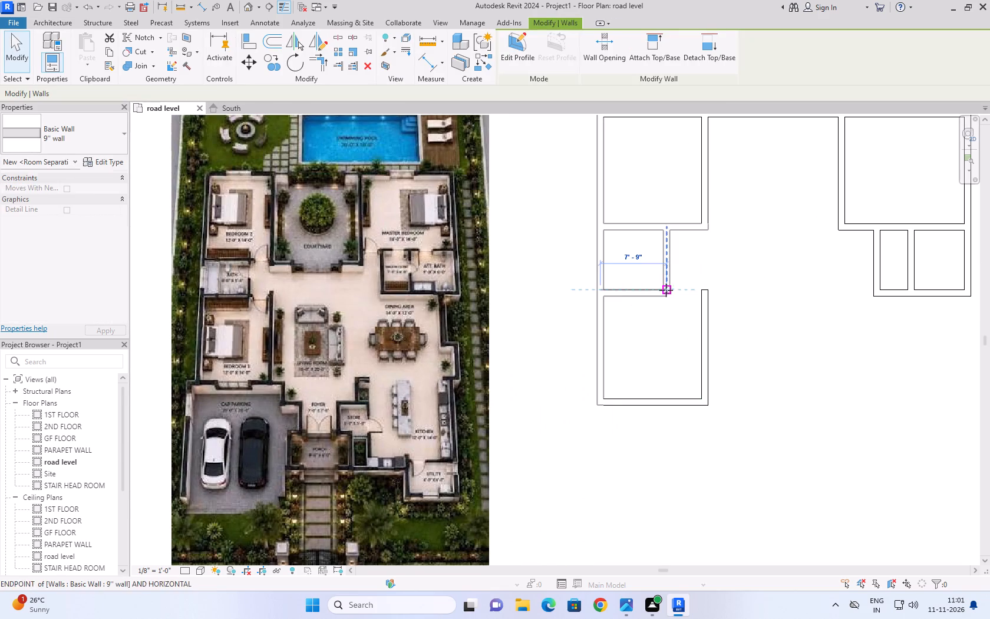
left_click_drag(666, 290, 702, 287)
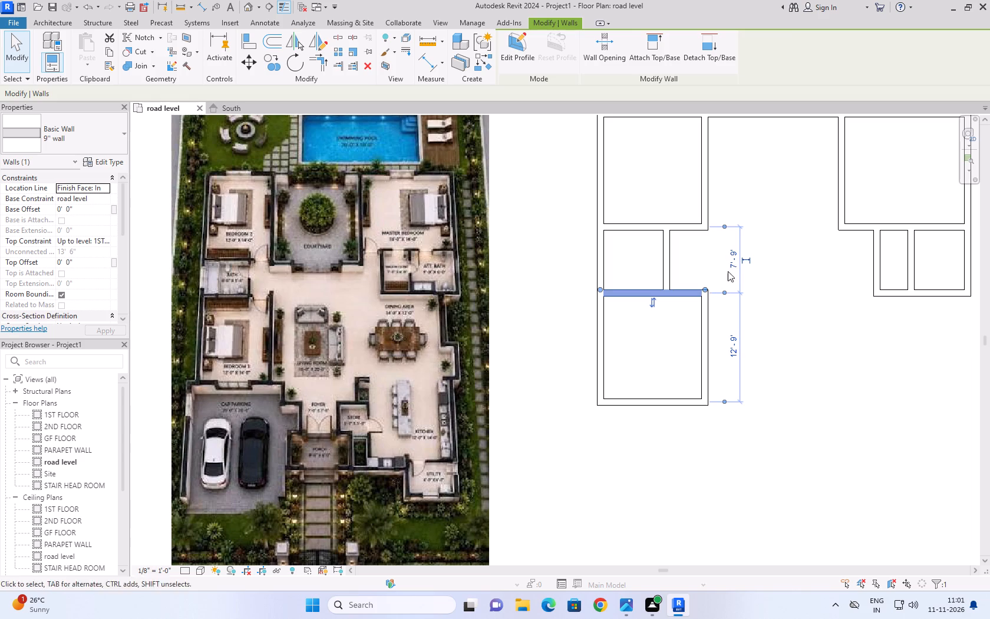
left_click(774, 281)
Delete the dimension above the northeastern room.
scroll(740, 382, "down", 8)
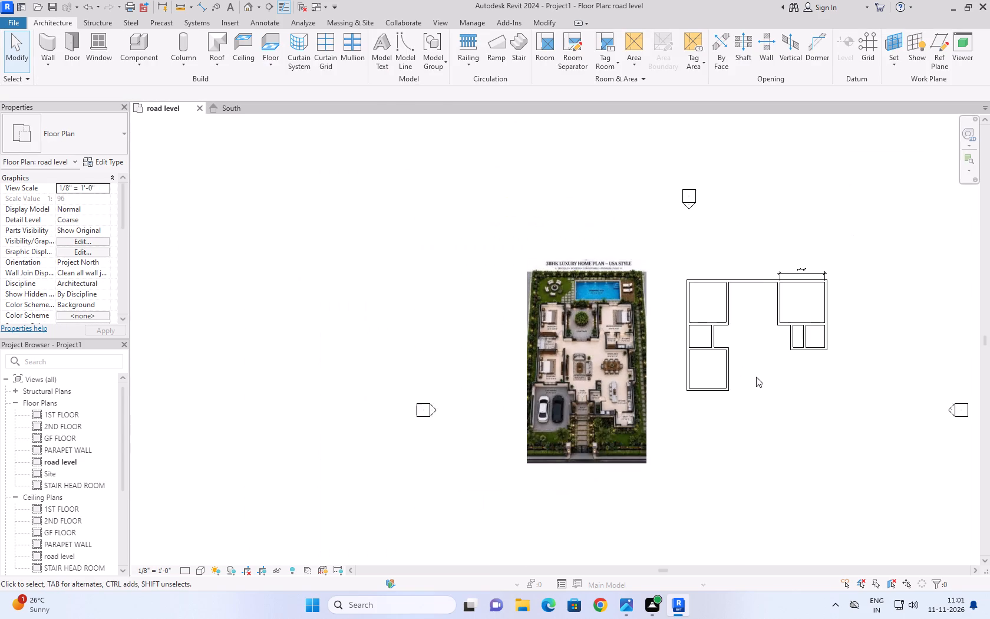
middle_click_drag(756, 377, 682, 424)
scroll(702, 454, "up", 4)
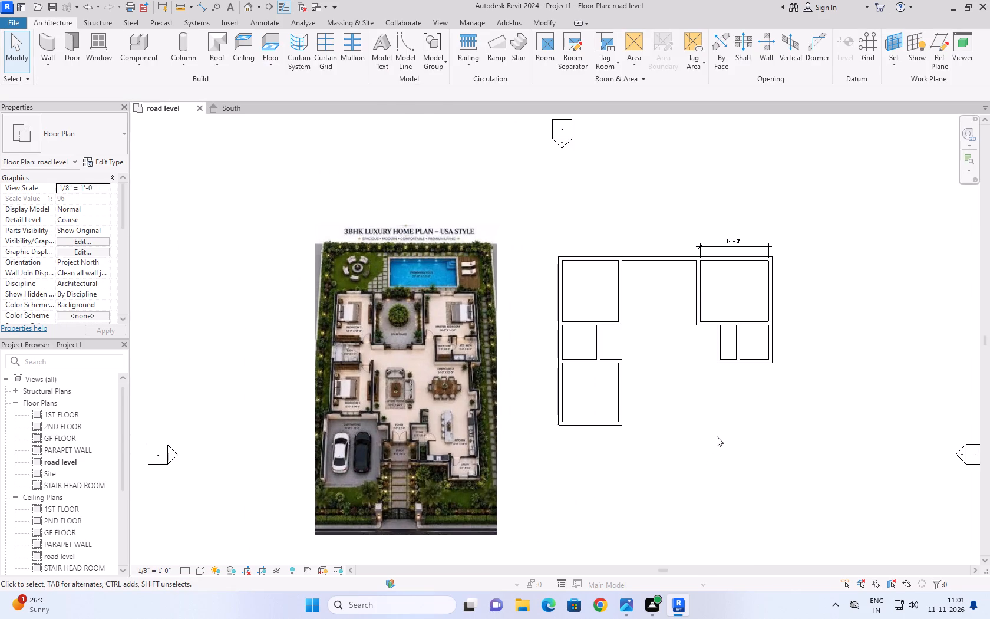
scroll(717, 436, "up", 1)
left_click(743, 216)
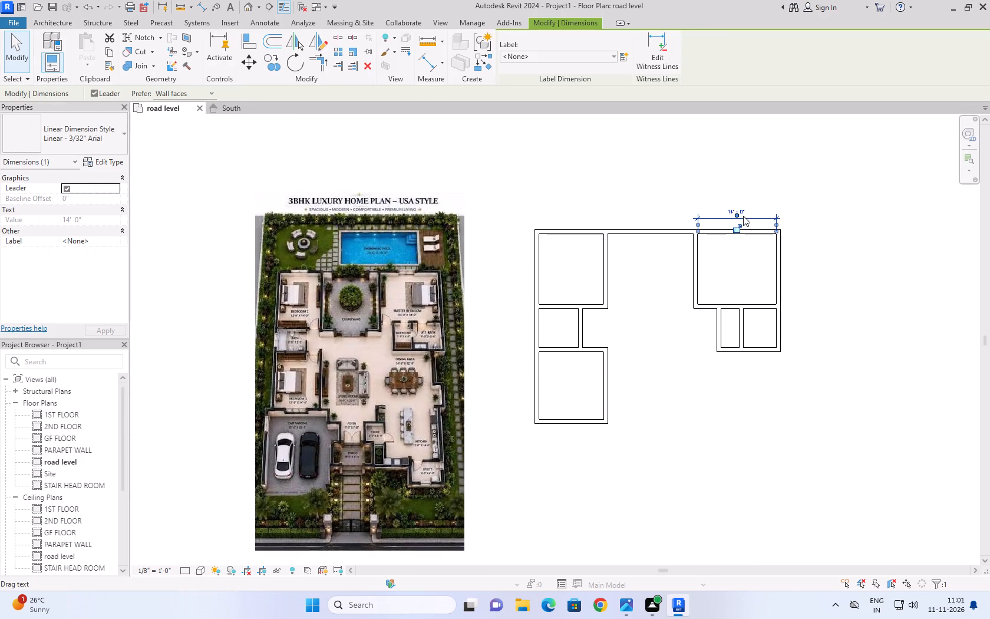
key("Delete")
From the new bedroom's southeast outer corner, draw stepped 9" walls 2' east, 2' south and 2' east.
scroll(729, 496, "up", 2)
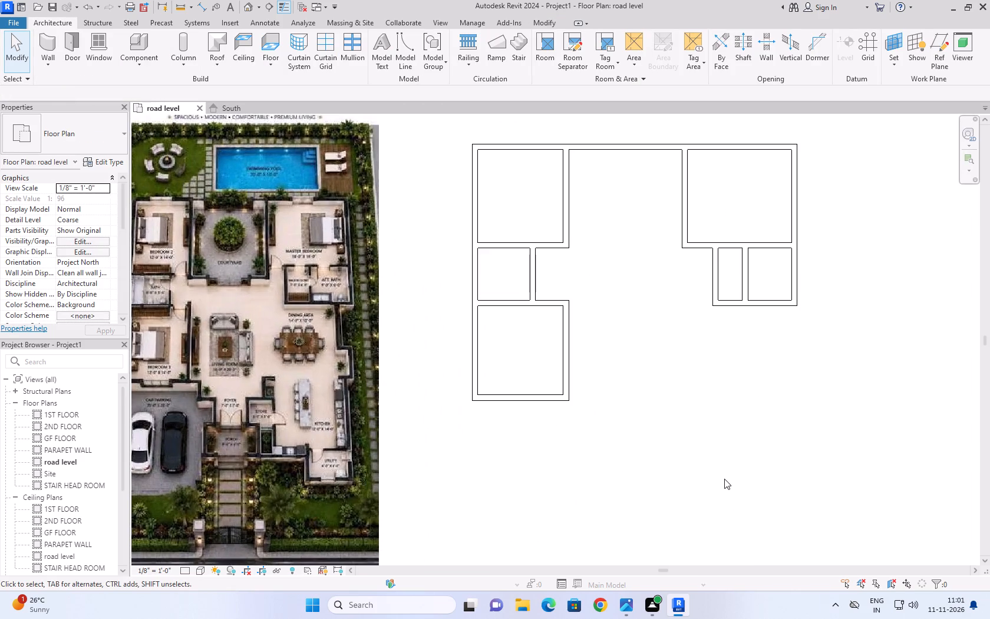
scroll(709, 389, "down", 3)
scroll(674, 499, "up", 3)
scroll(678, 459, "down", 2)
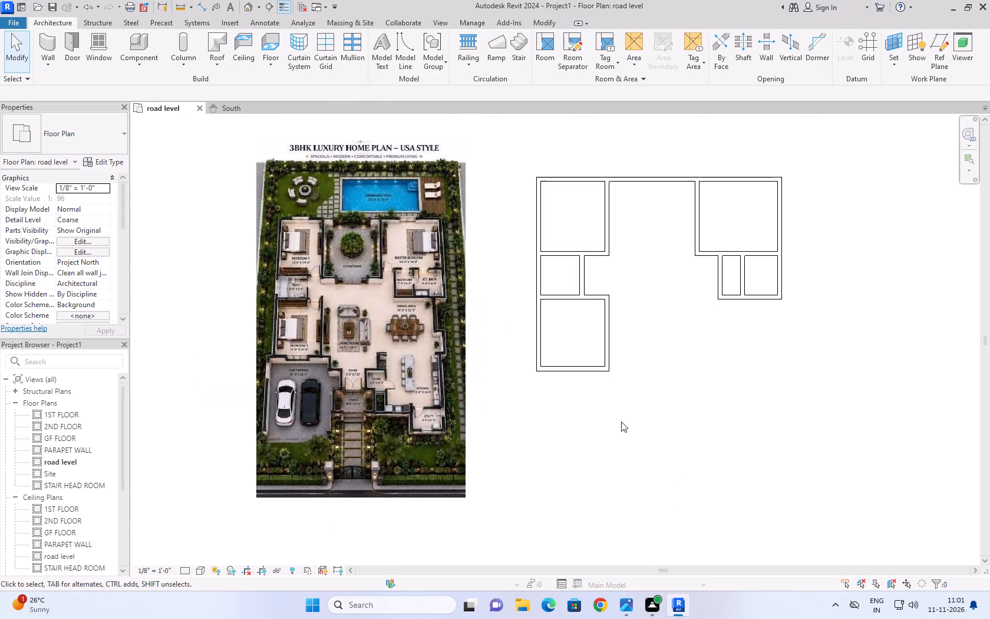
left_click(598, 373)
scroll(605, 381, "up", 2)
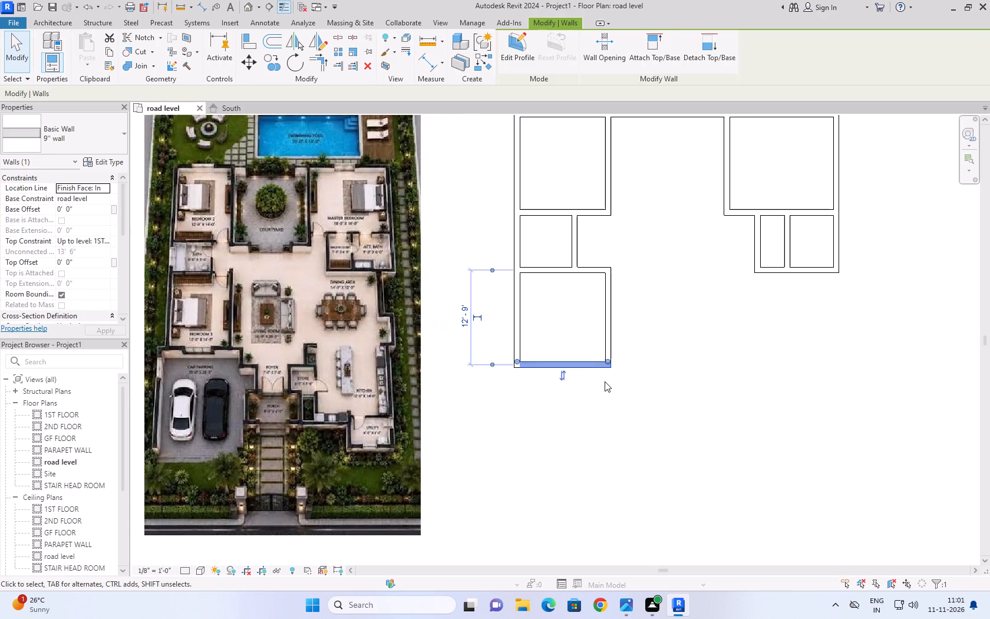
scroll(605, 381, "up", 2)
left_click(608, 384)
type("WA")
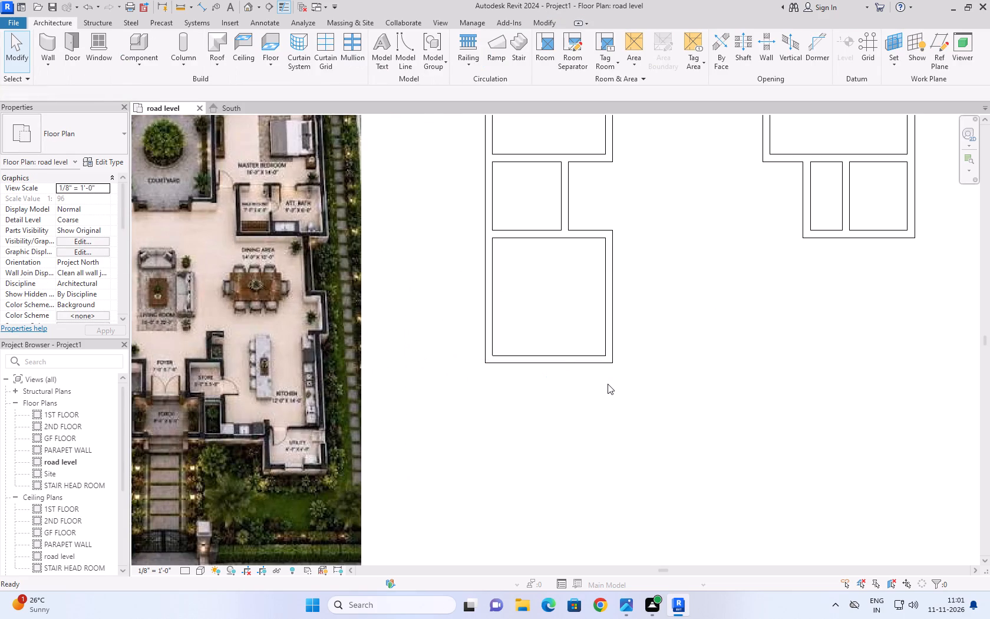
left_click(615, 361)
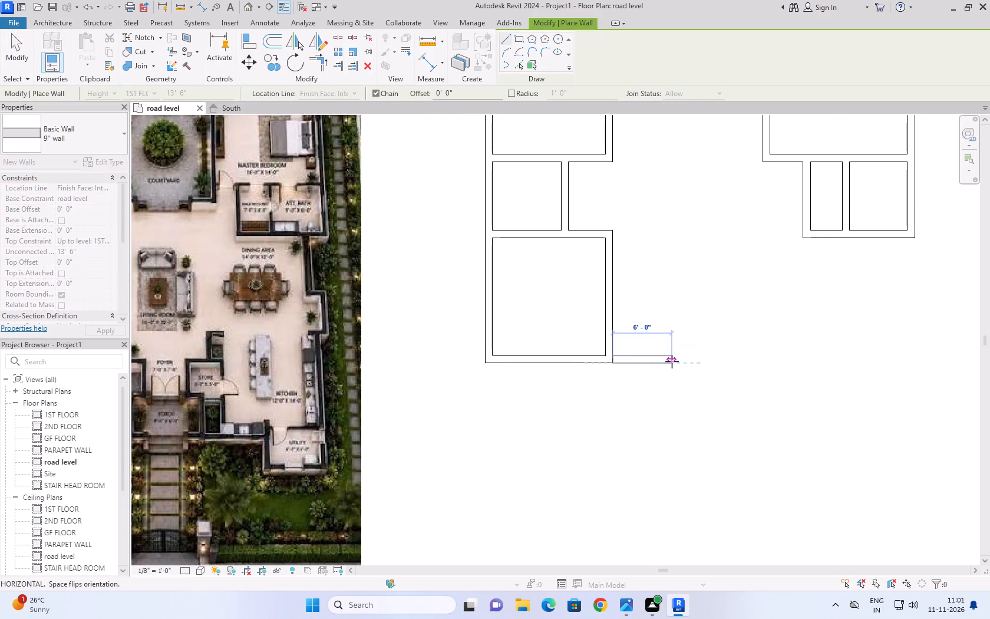
scroll(672, 361, "down", 2)
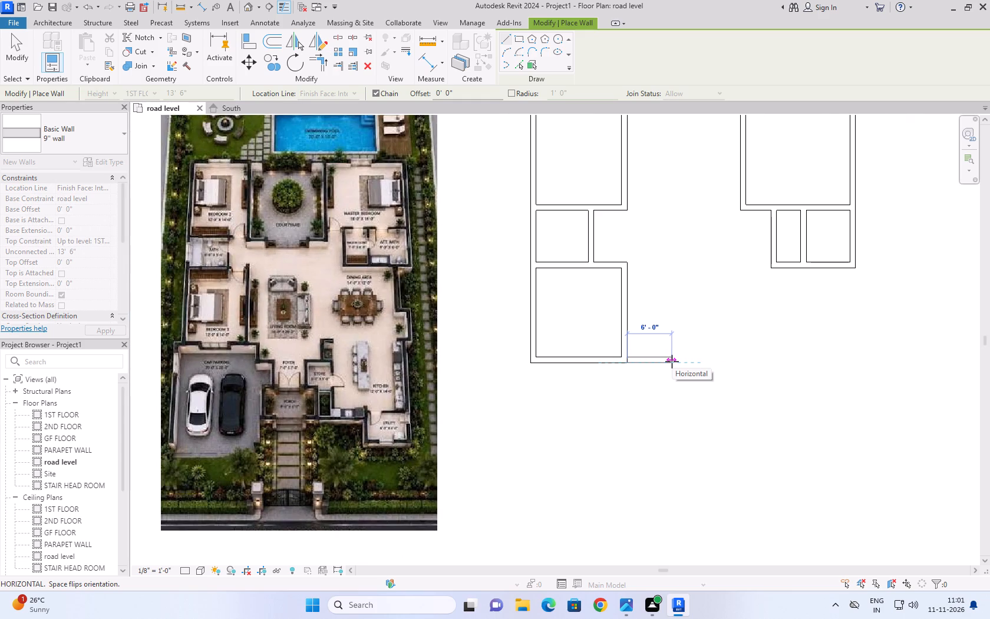
type("2'")
key("Return")
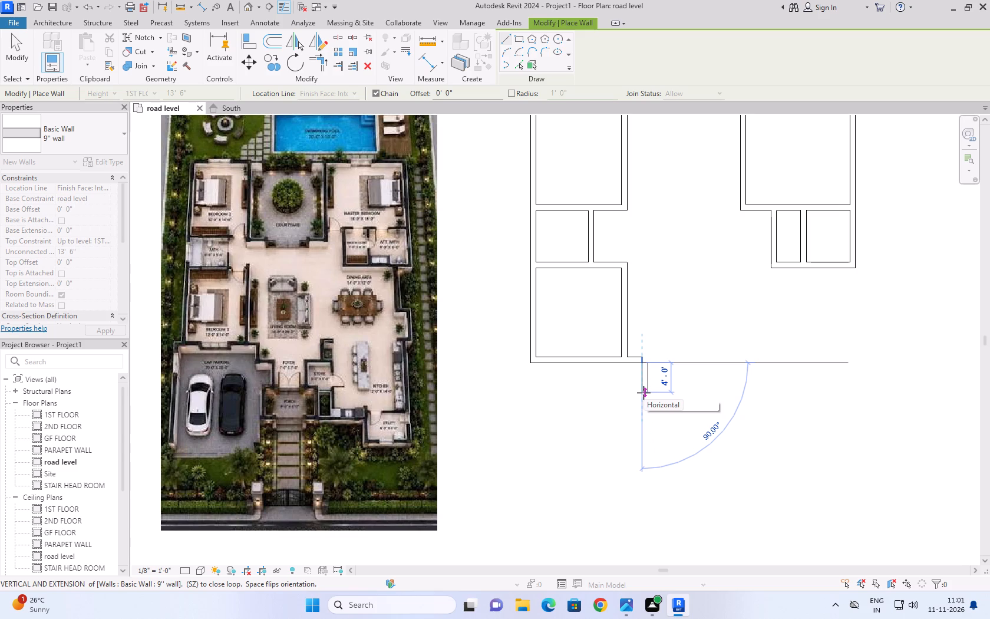
type("2'")
key("Return")
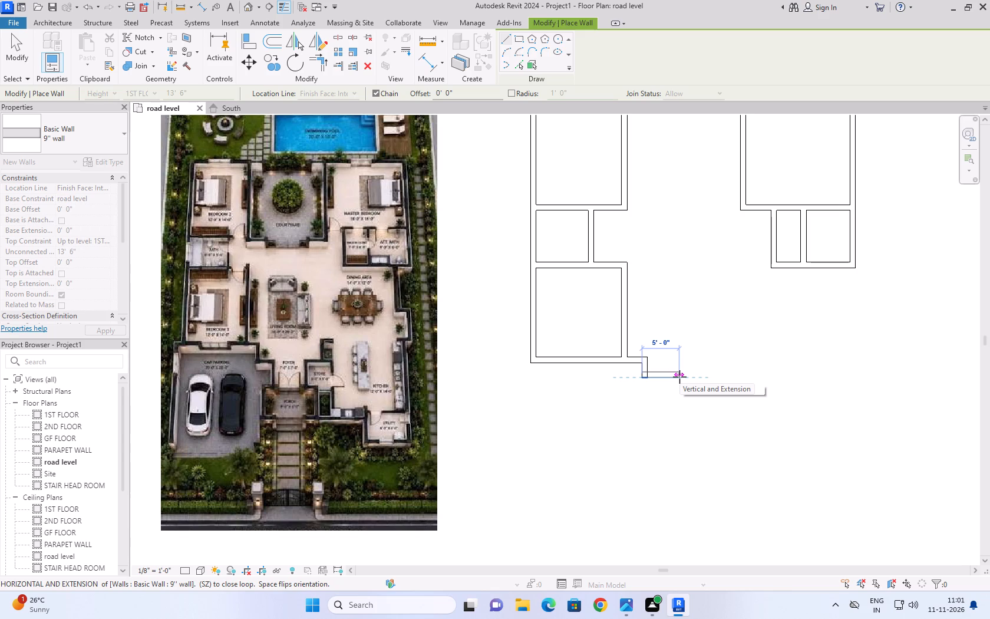
type("2'")
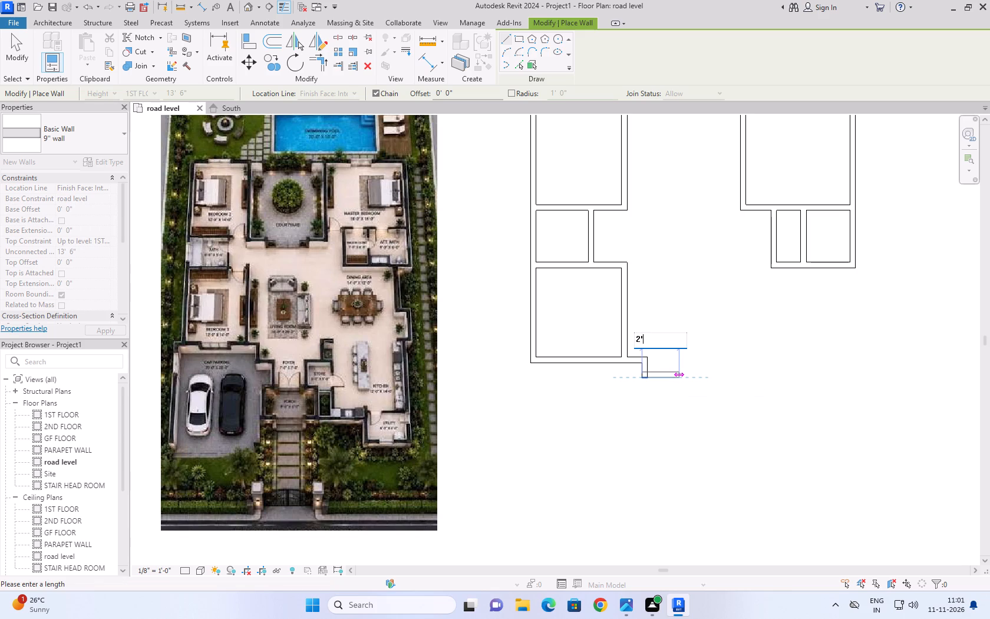
key("Return")
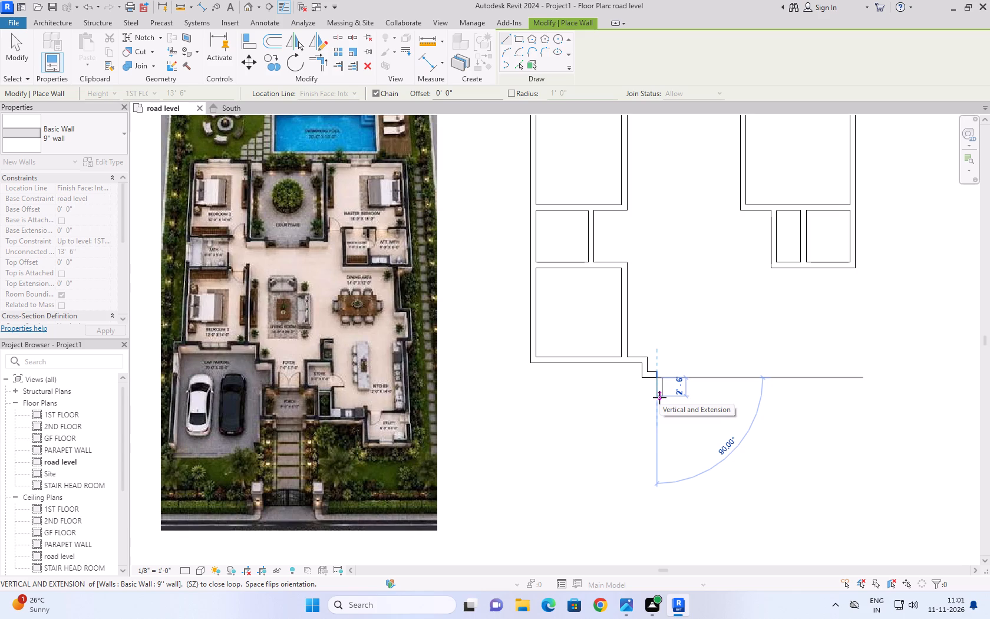
Continue the wall chain around the front projection: 3' south, 8' east and 3' back north.
type("3'")
key("Return")
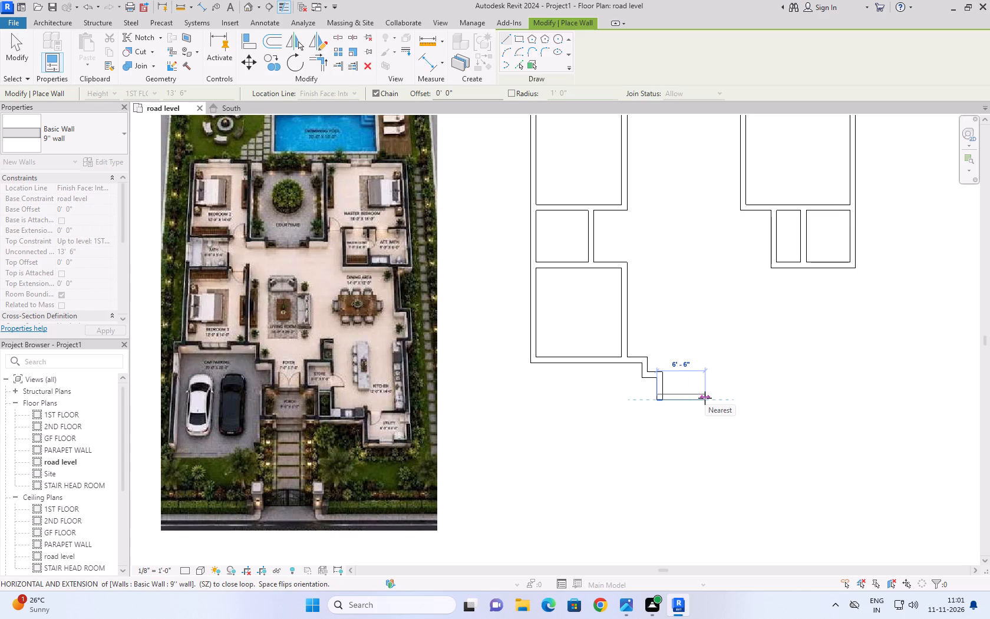
type("8'")
key("Return")
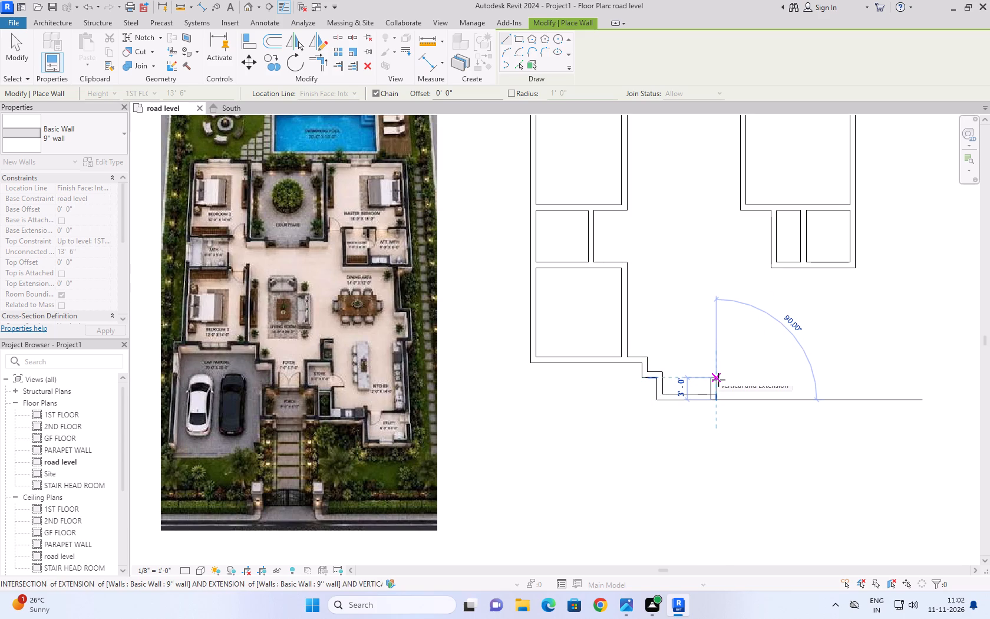
left_click(718, 380)
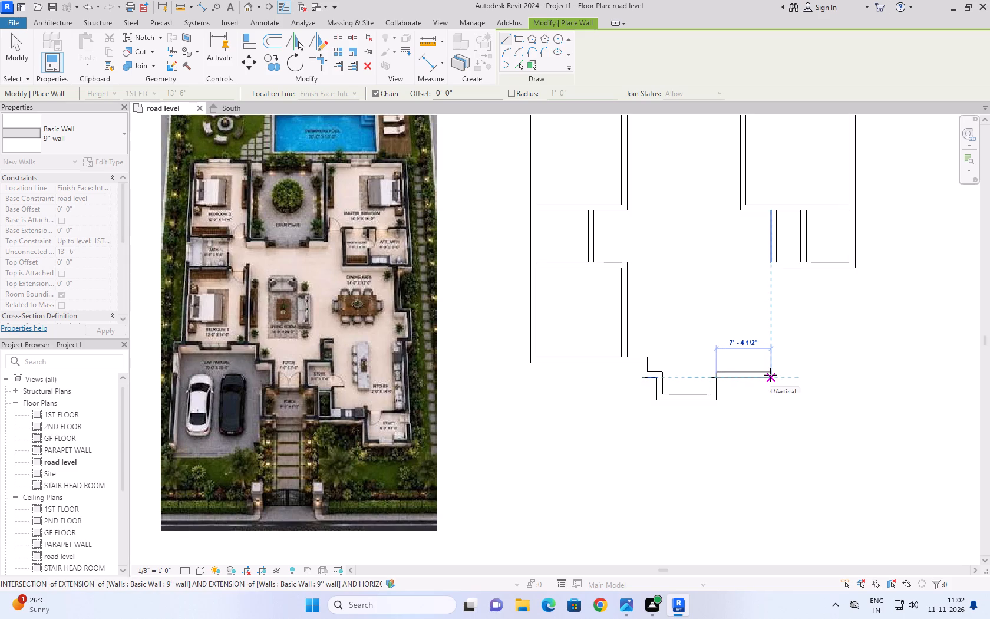
Step the wall chain 2' east, about 2'-9" north level with the bedroom's inner south face, and 2' east.
type("2'")
key("Return")
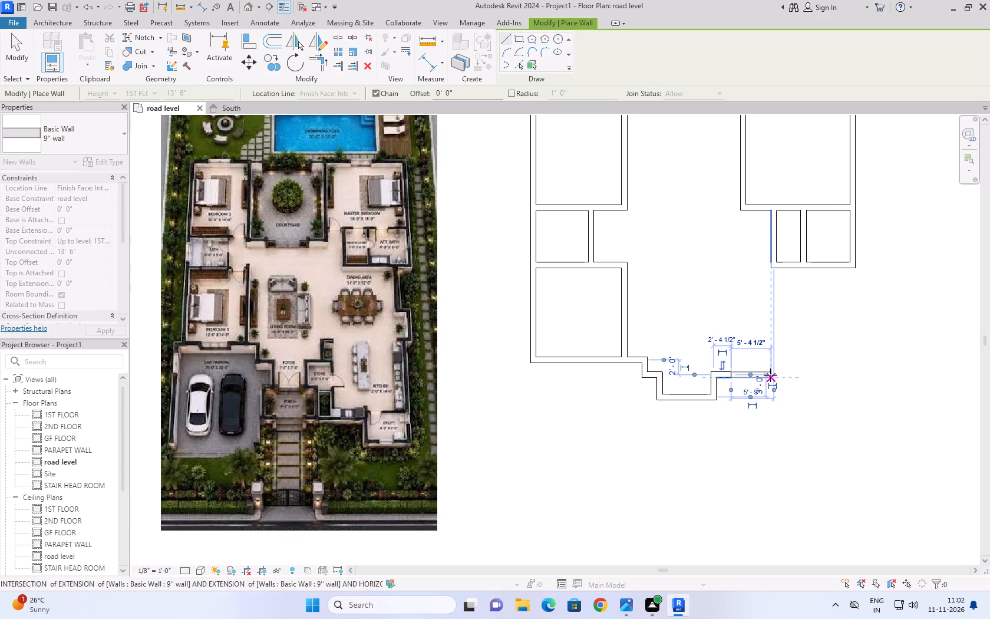
left_click(732, 355)
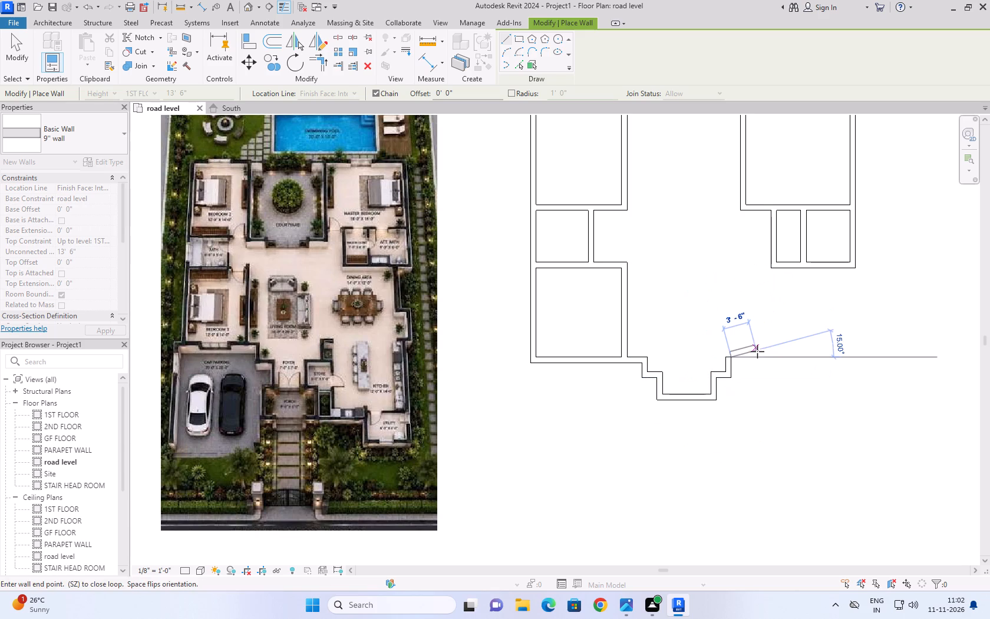
type("2'")
key("Return")
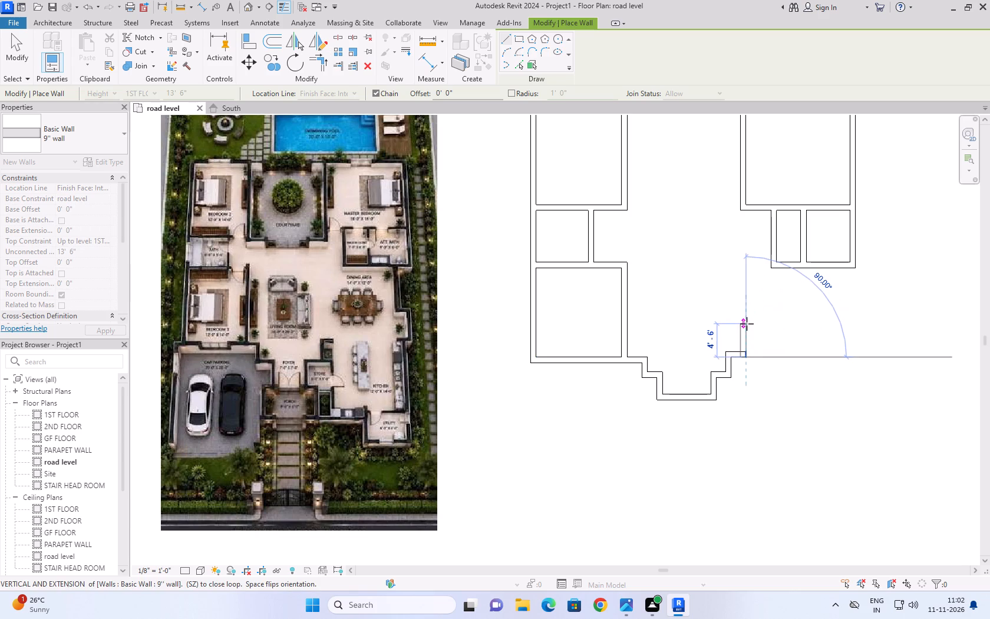
Continue the 9" wall chain 3' north and 2' east, and end the chain there.
type("3'")
key("Return")
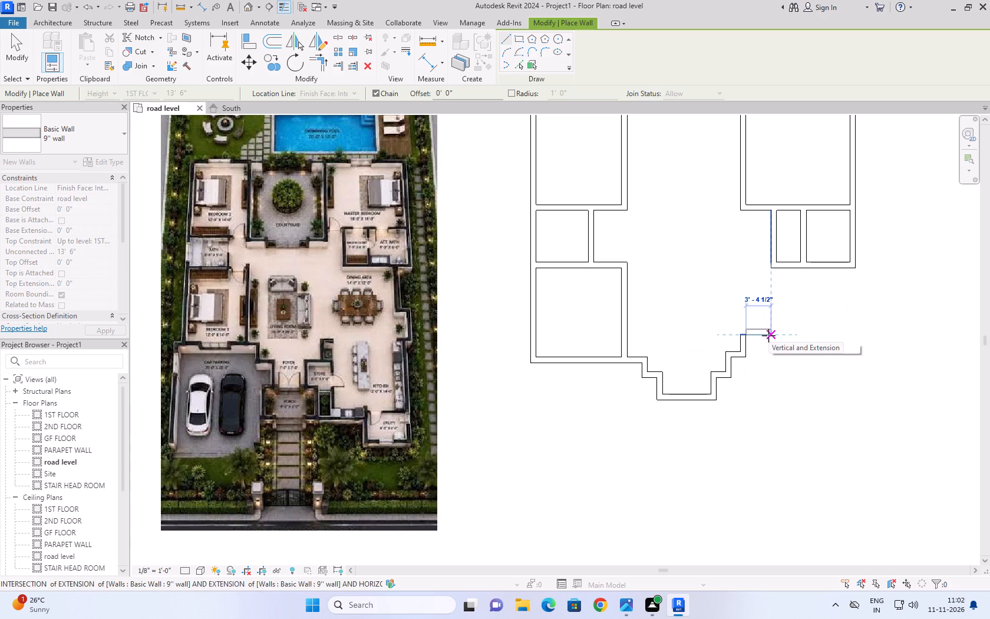
type("2'")
key("Return")
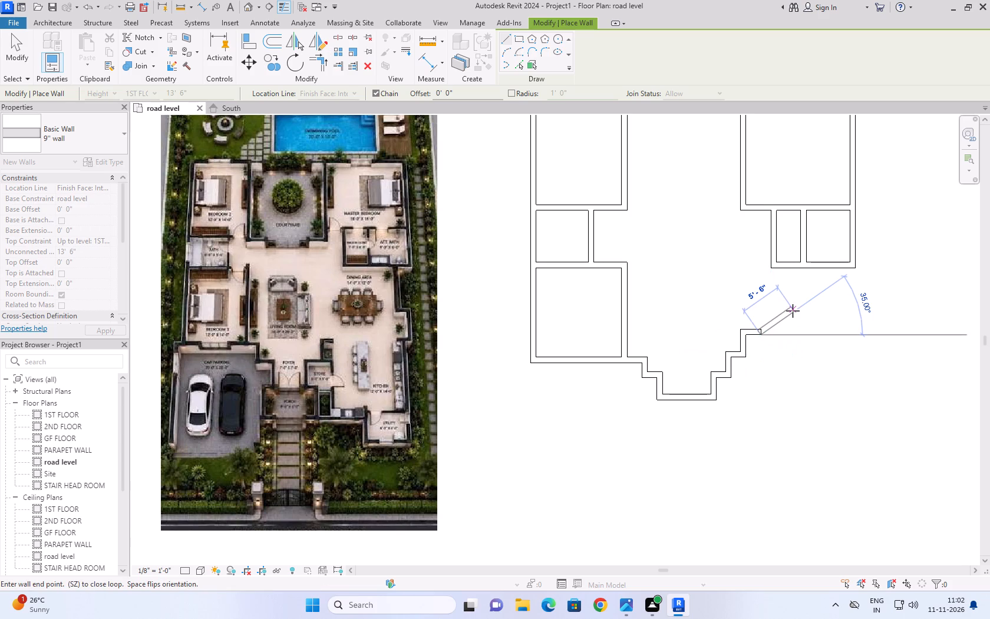
key("Escape")
key("Escape")
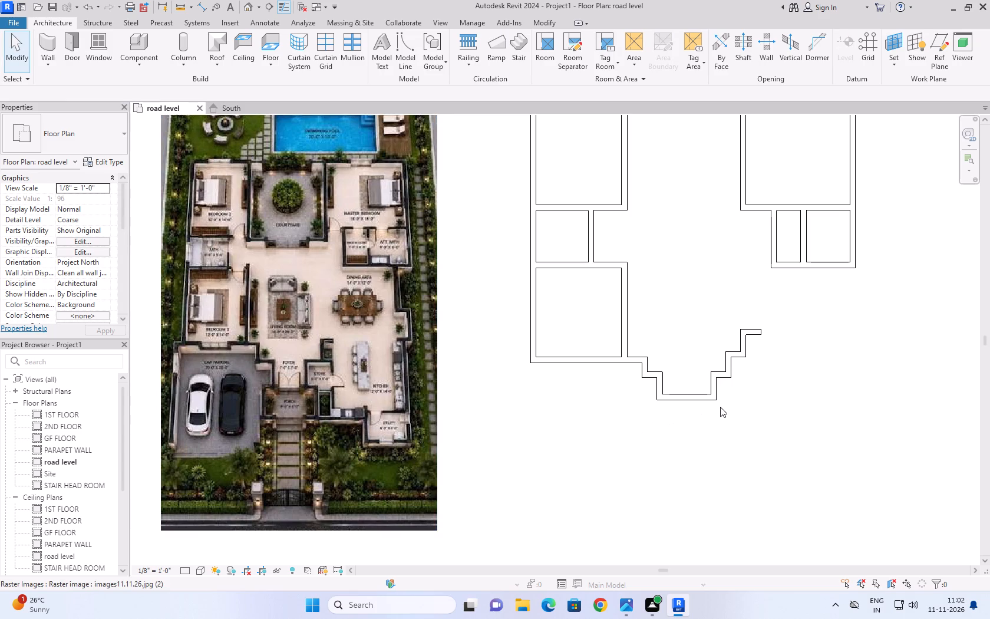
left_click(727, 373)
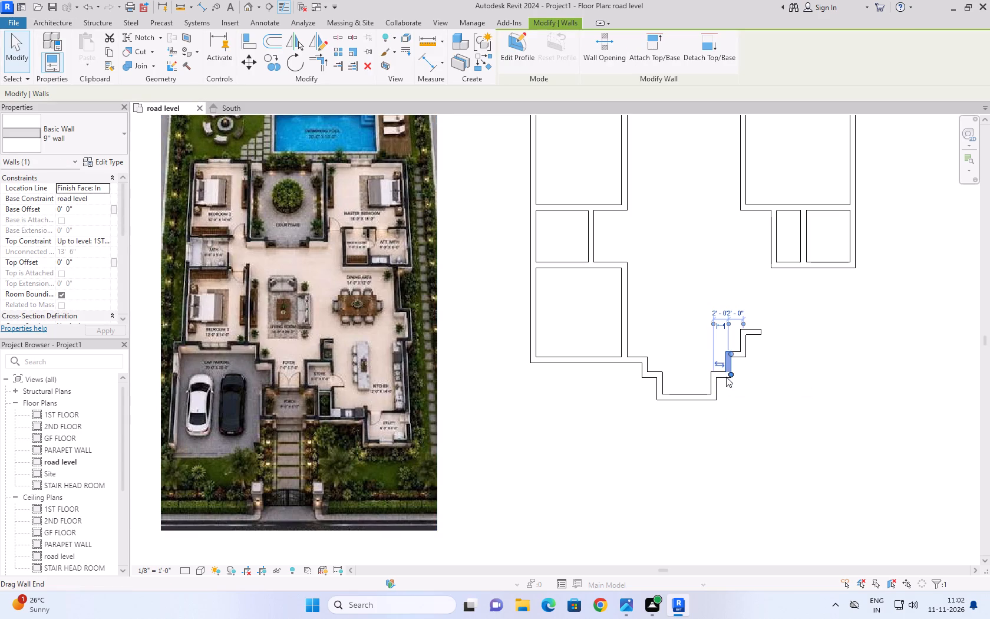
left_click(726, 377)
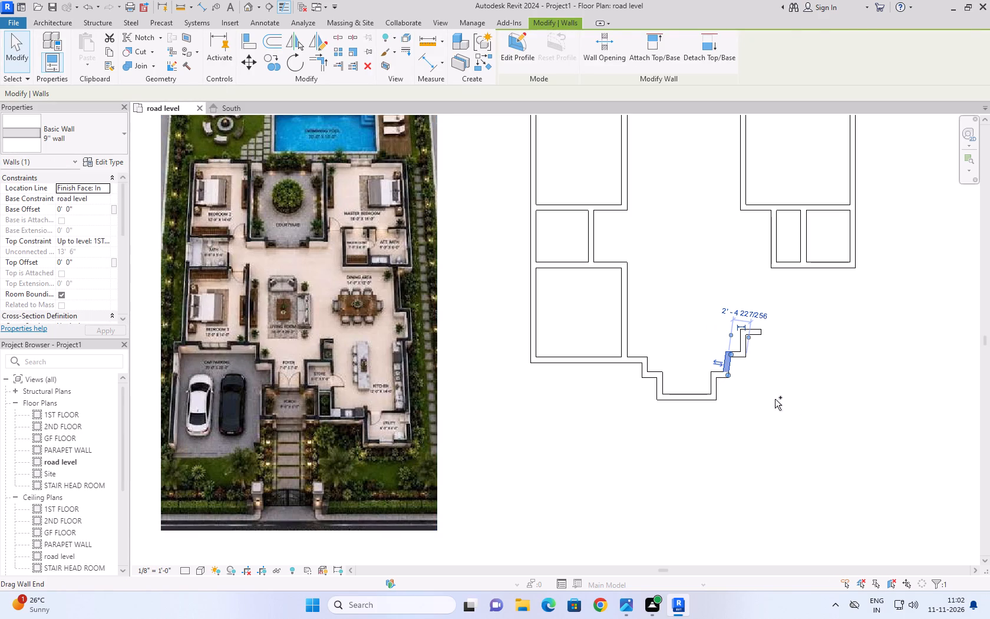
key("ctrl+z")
Extend the short wall just east of the front projection eastward to line up with the next step's outer face, about 4'-4 1/2".
left_click(721, 377)
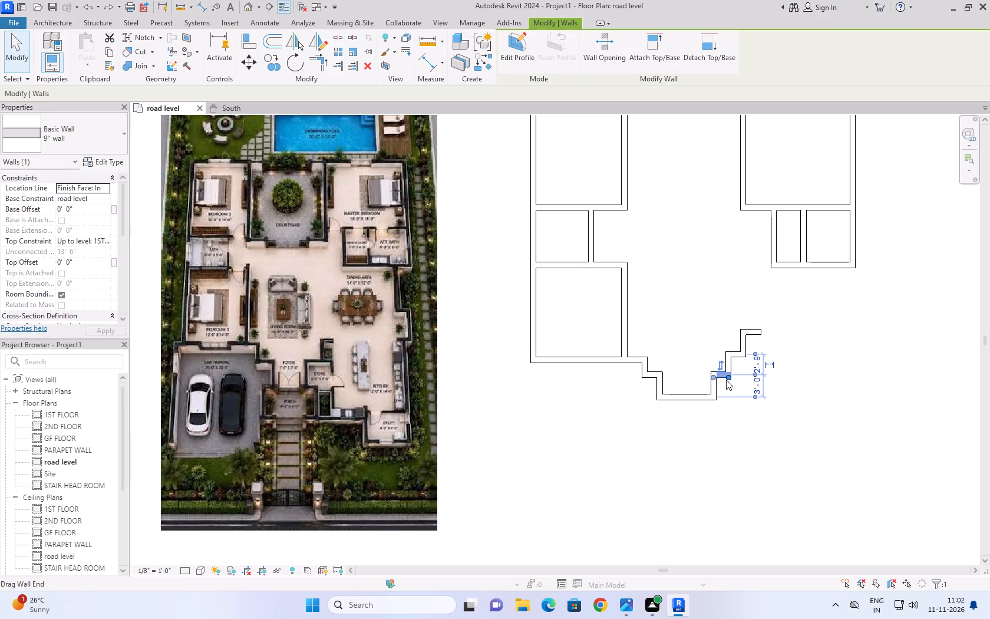
left_click_drag(729, 376, 746, 373)
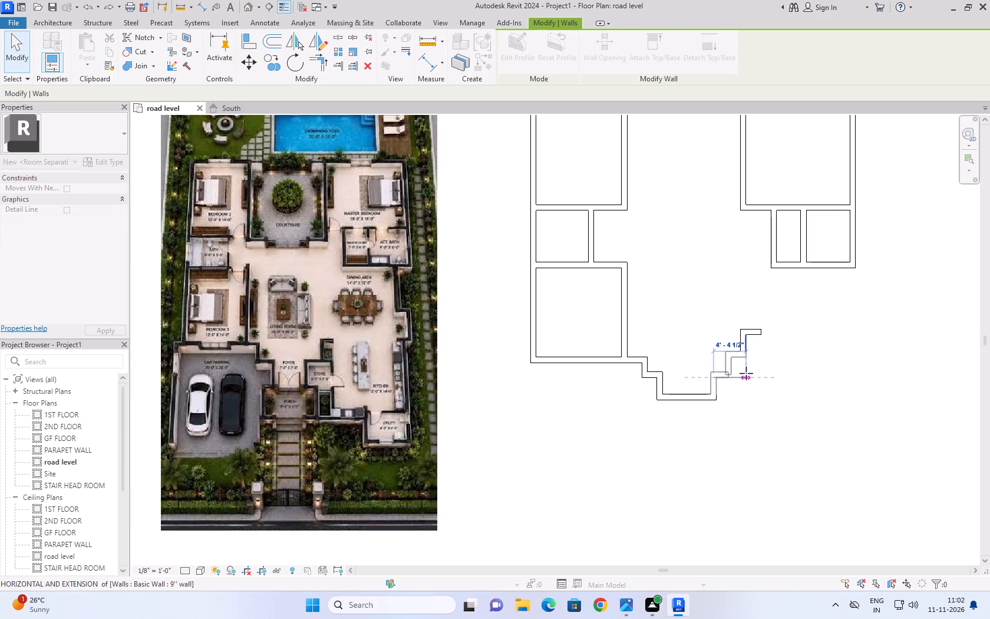
left_click_drag(746, 373, 747, 373)
left_click(731, 473)
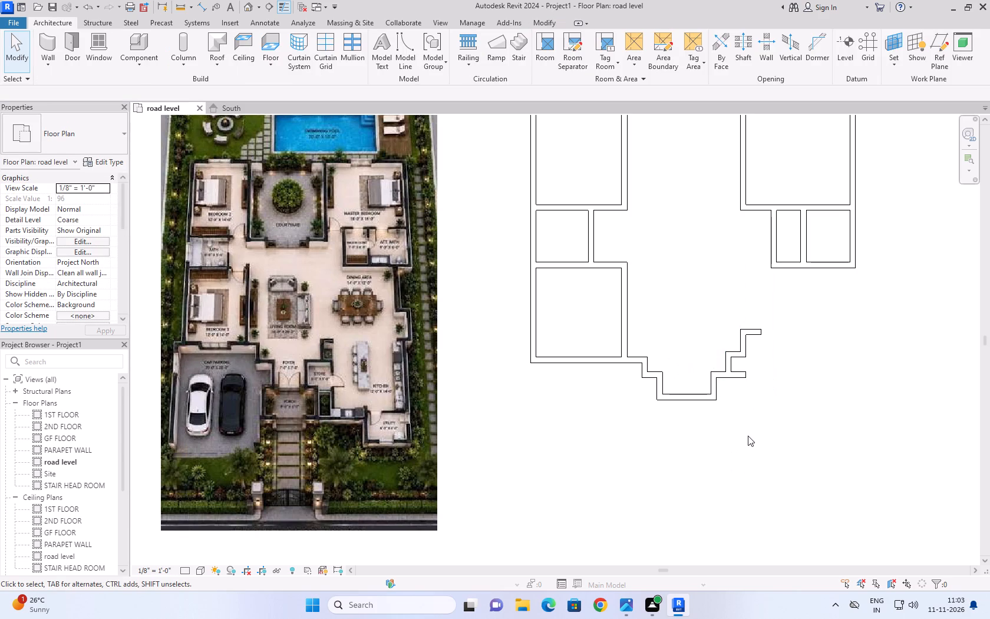
left_click(750, 431)
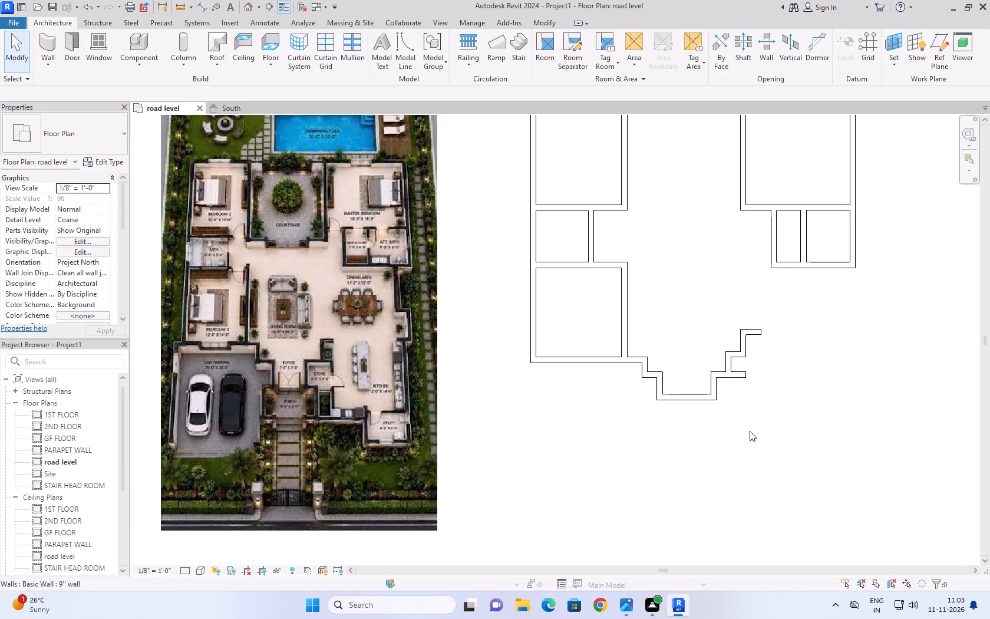
From the extended wall's end, draw 9" walls 9' south, and west in two segments ending in line with the front projection's west face.
type("WA")
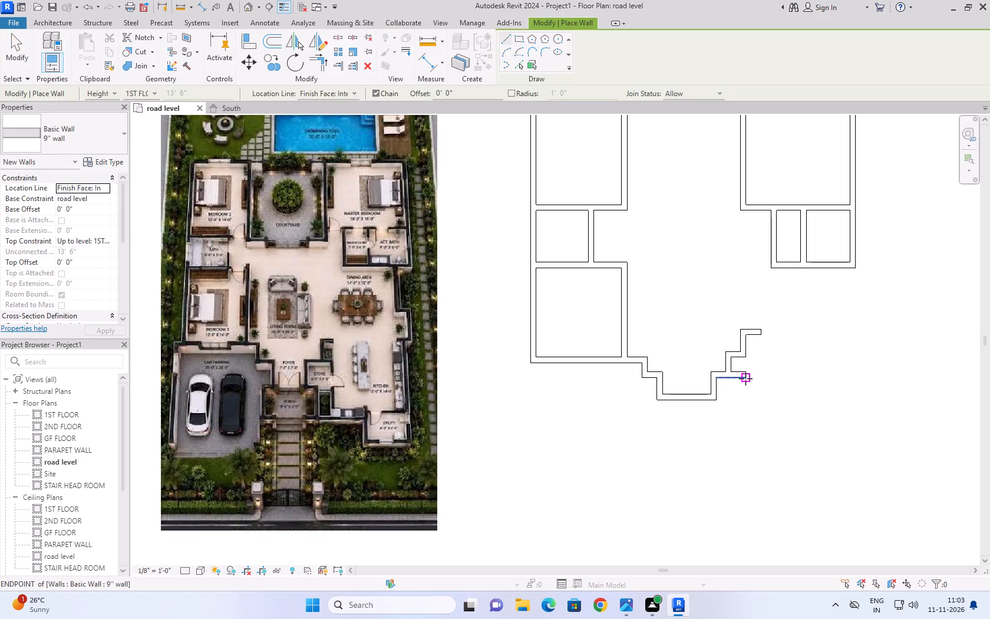
left_click(745, 378)
key("space")
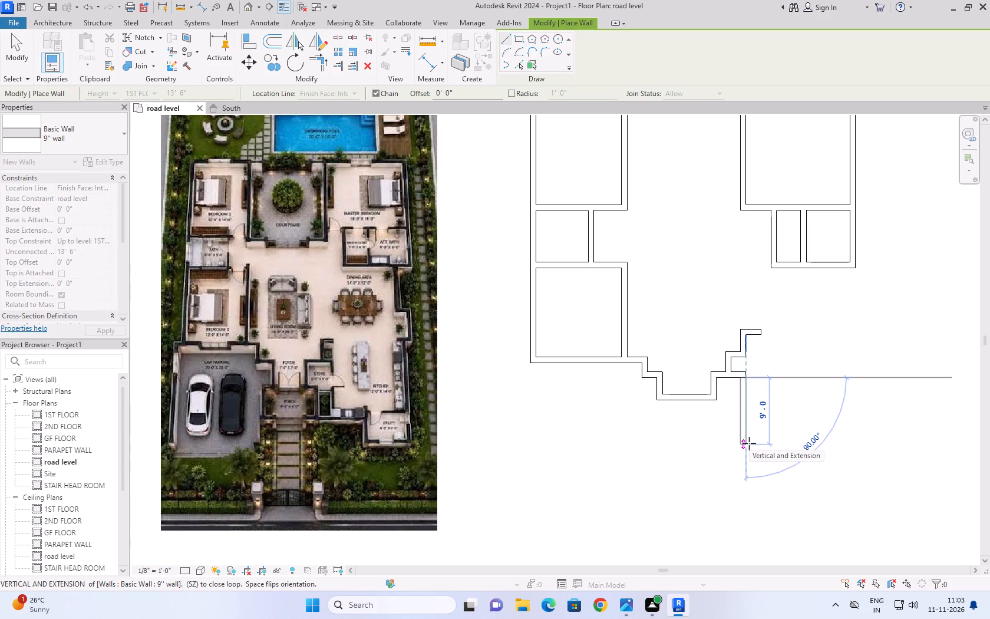
left_click(749, 443)
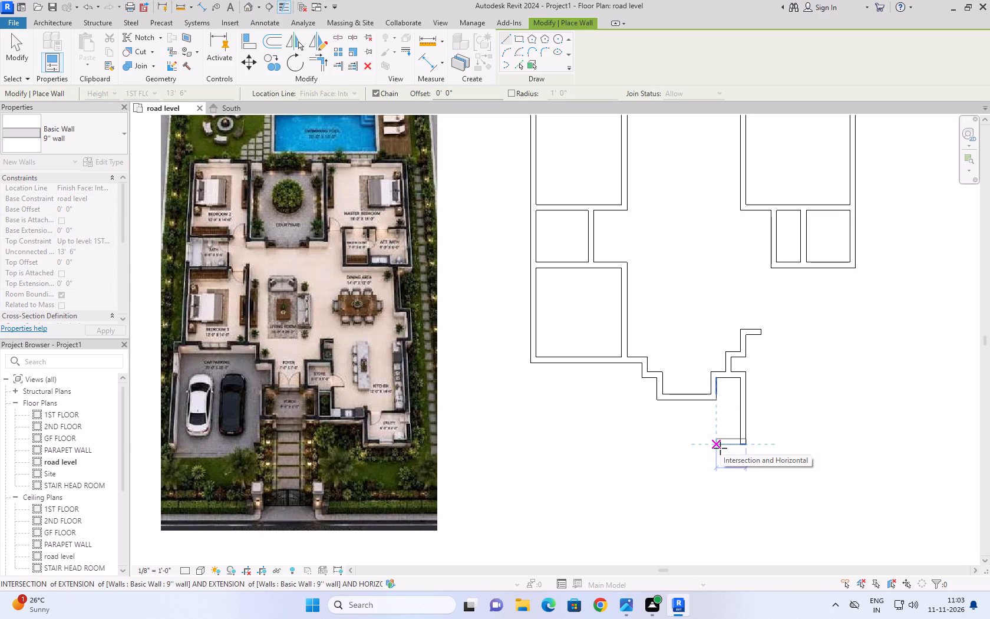
left_click(720, 448)
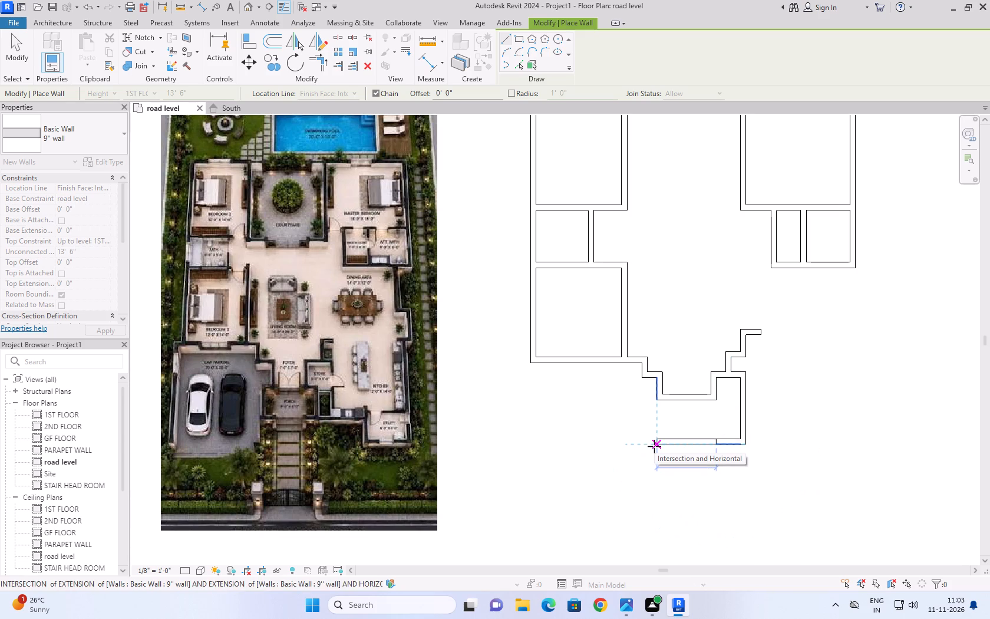
left_click(654, 446)
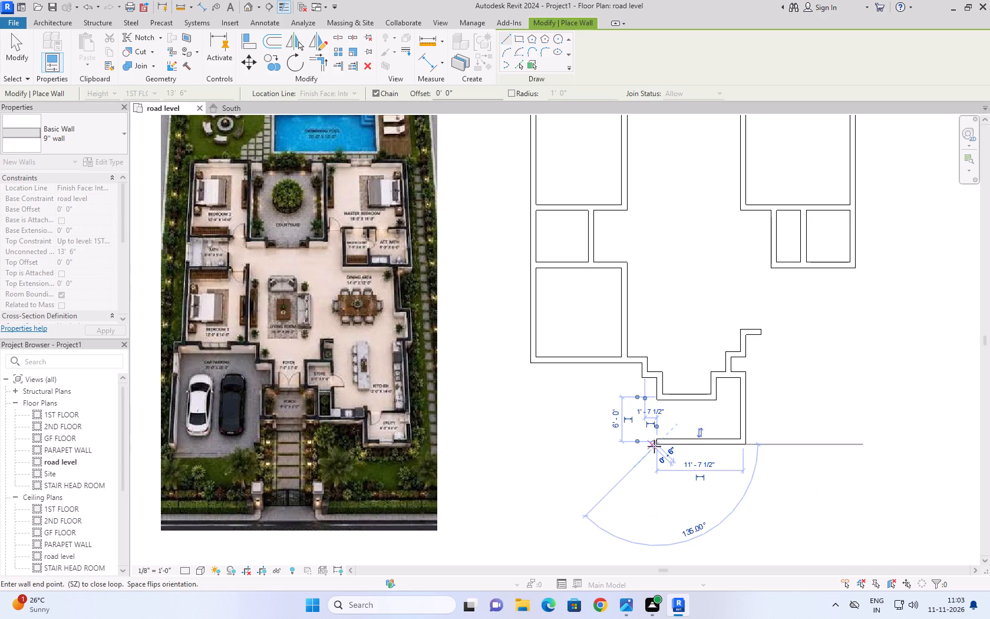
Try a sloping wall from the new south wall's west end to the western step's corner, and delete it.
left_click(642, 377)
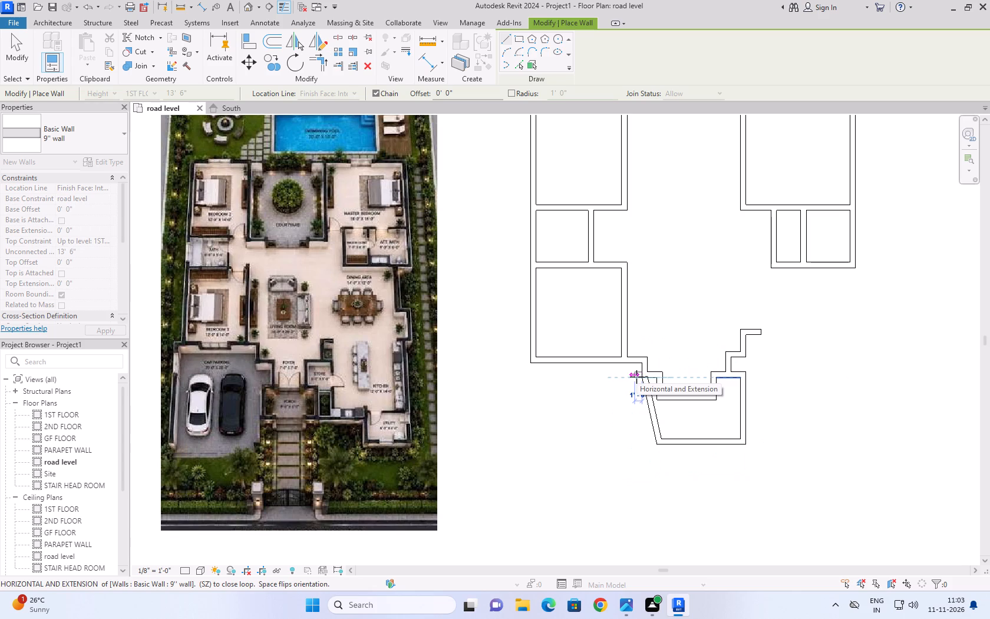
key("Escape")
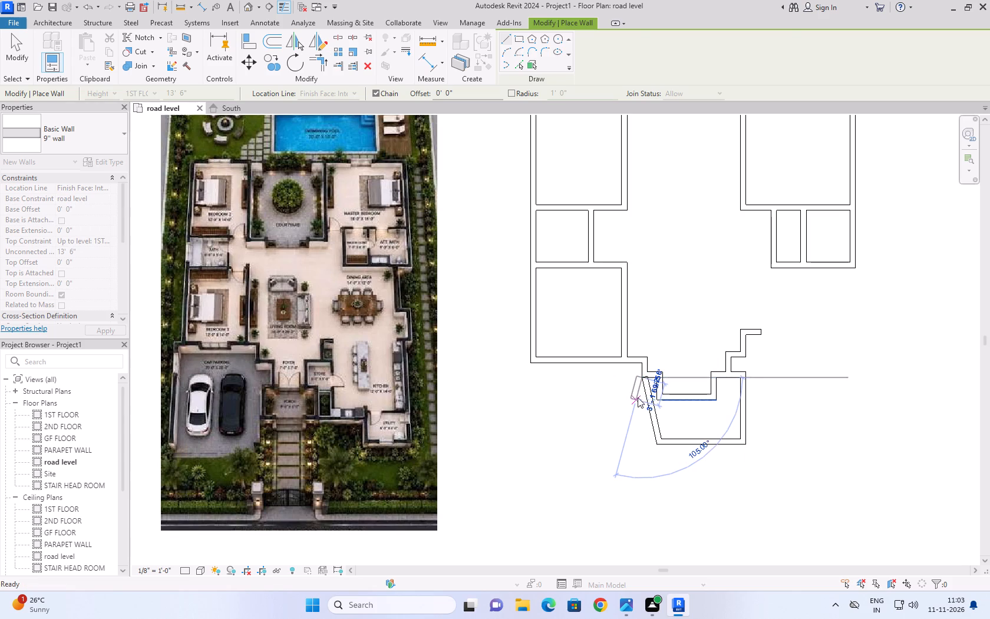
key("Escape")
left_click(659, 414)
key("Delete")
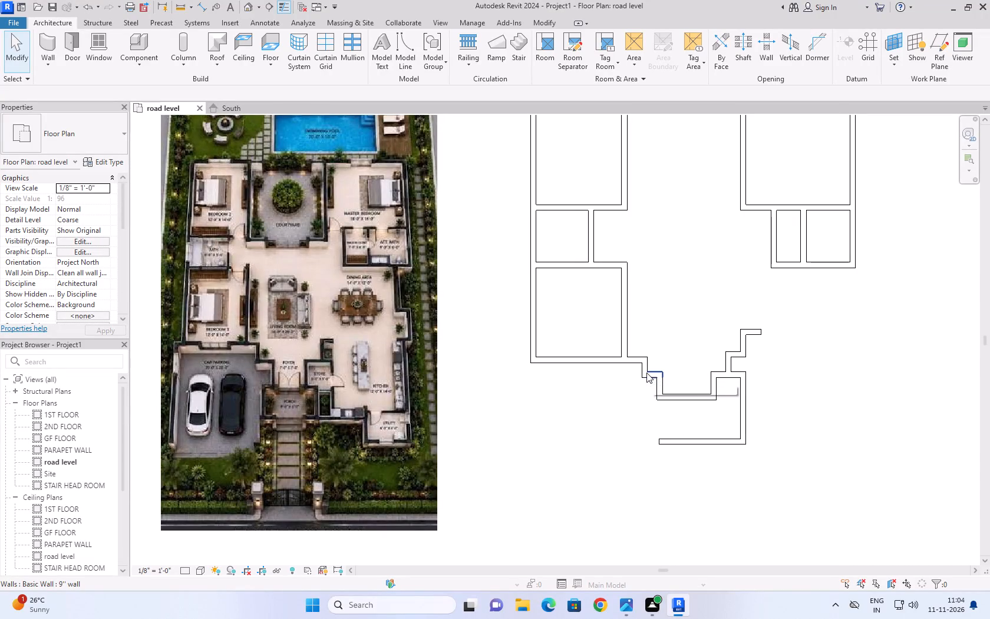
From the western step's corner, draw walls west to the bedroom's east face line, 9' south, and 5'-6" east over the south wall.
type("WA")
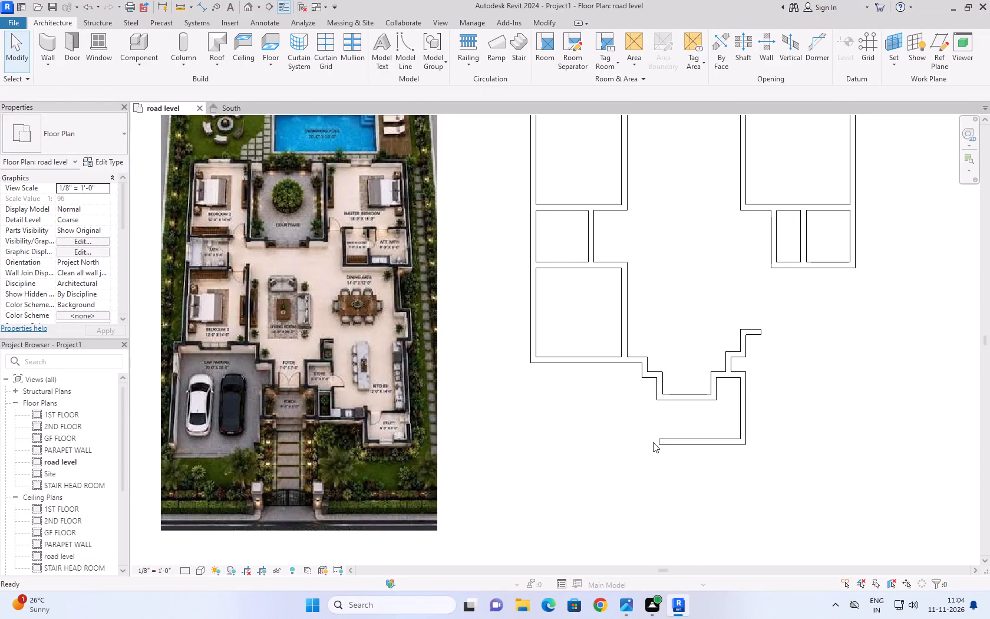
left_click(641, 380)
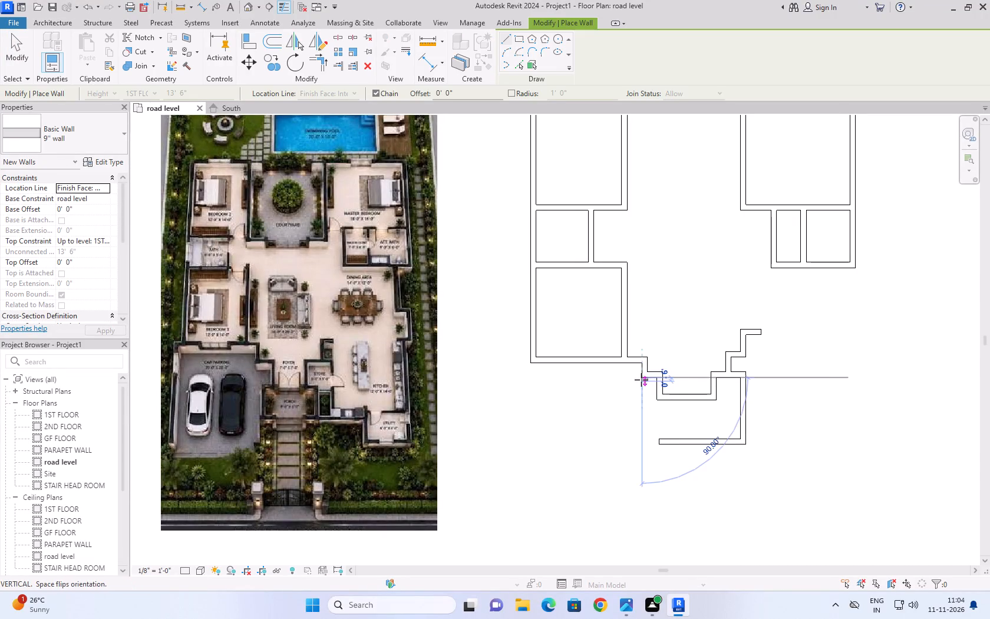
key("space")
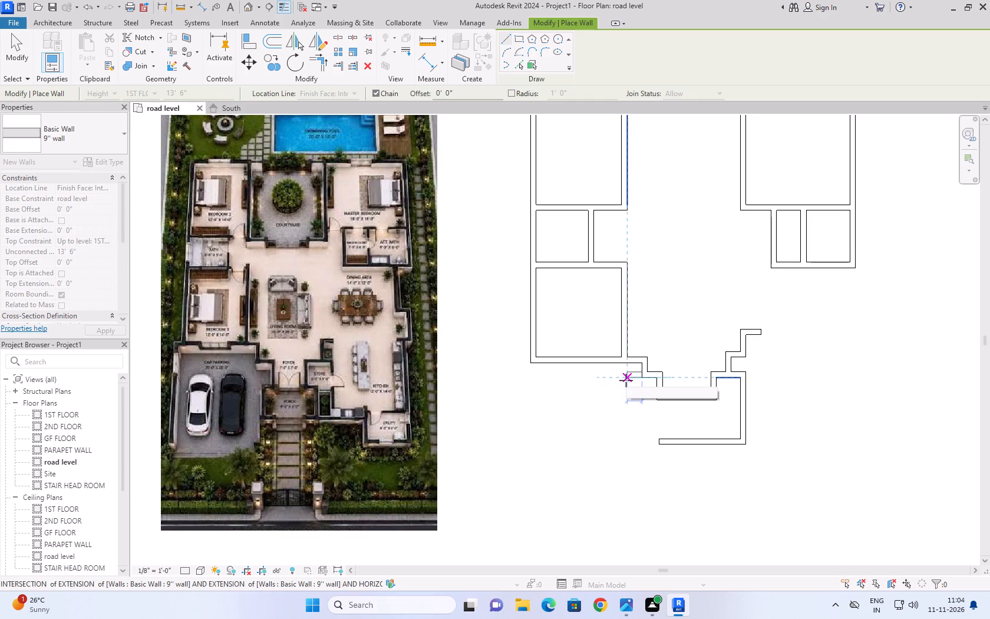
left_click(626, 380)
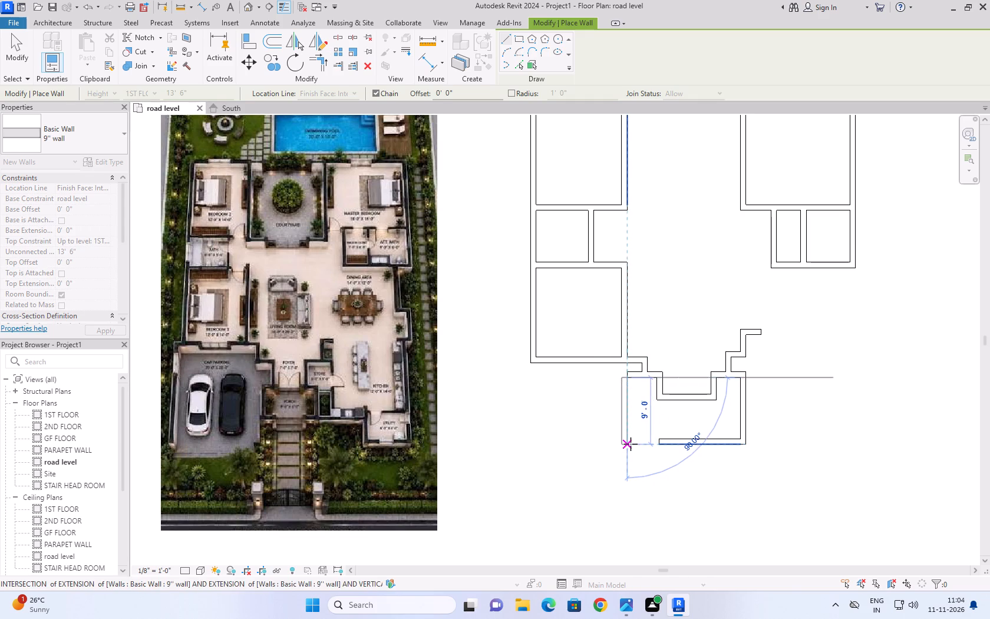
left_click(631, 444)
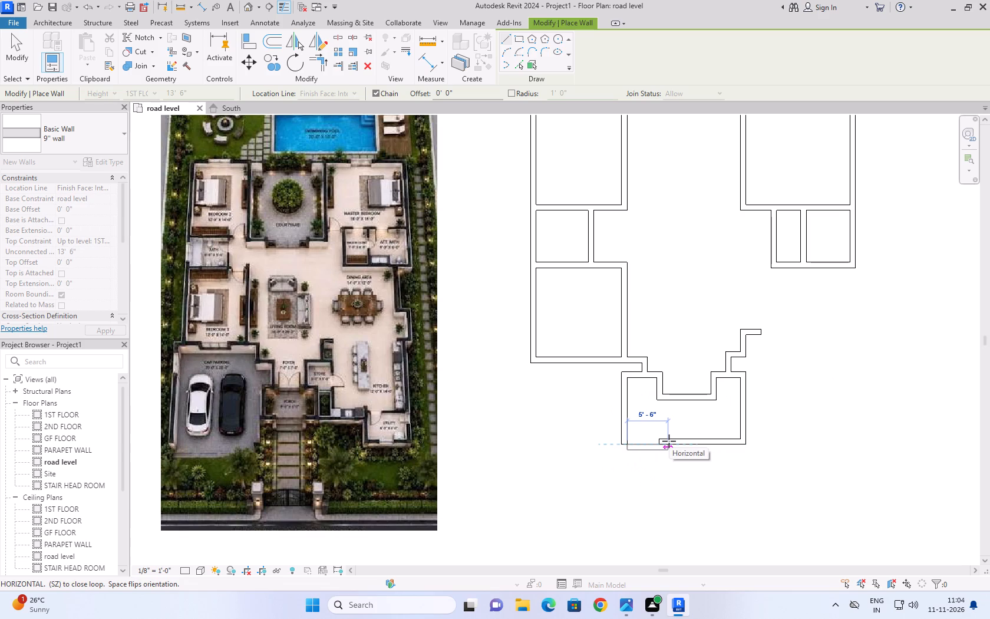
key("space")
left_click(669, 441)
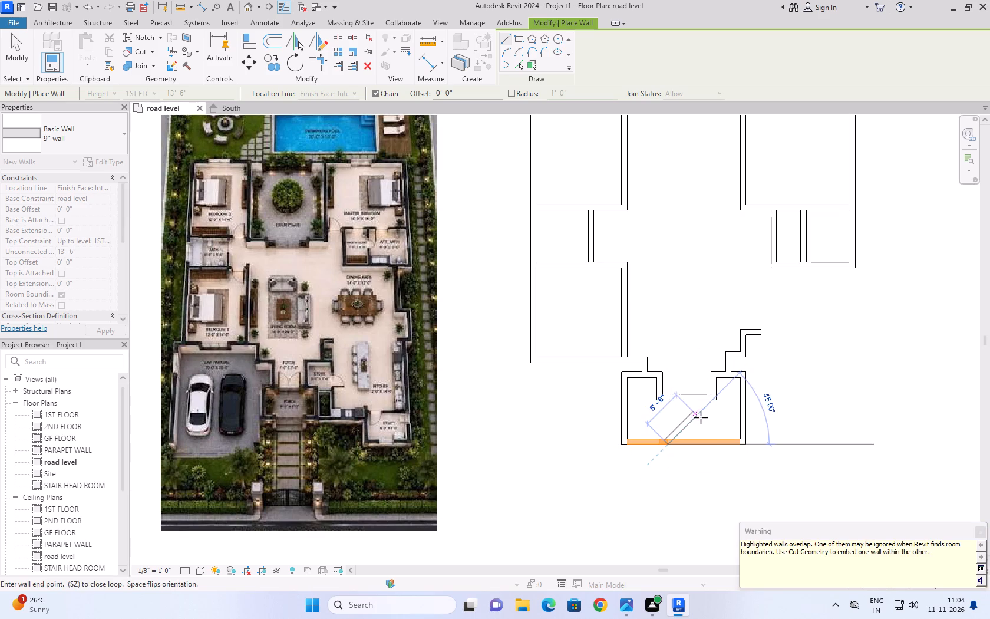
key("Escape")
key("Escape")
Shorten the overlapping south wall segment so its east end meets the end of the existing south wall.
left_click(667, 440)
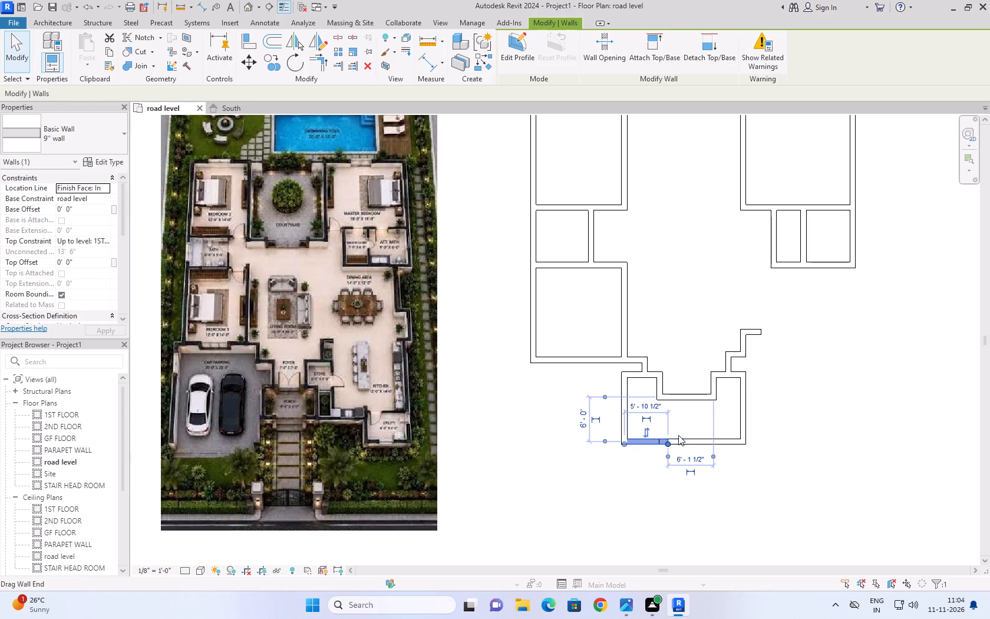
scroll(673, 443, "up", 11)
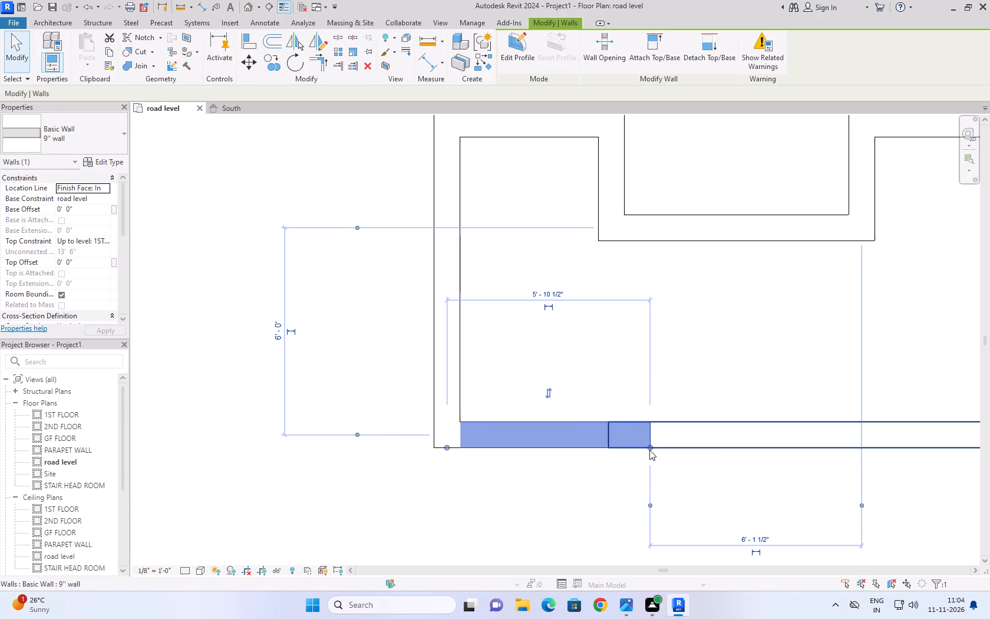
left_click_drag(651, 449, 610, 447)
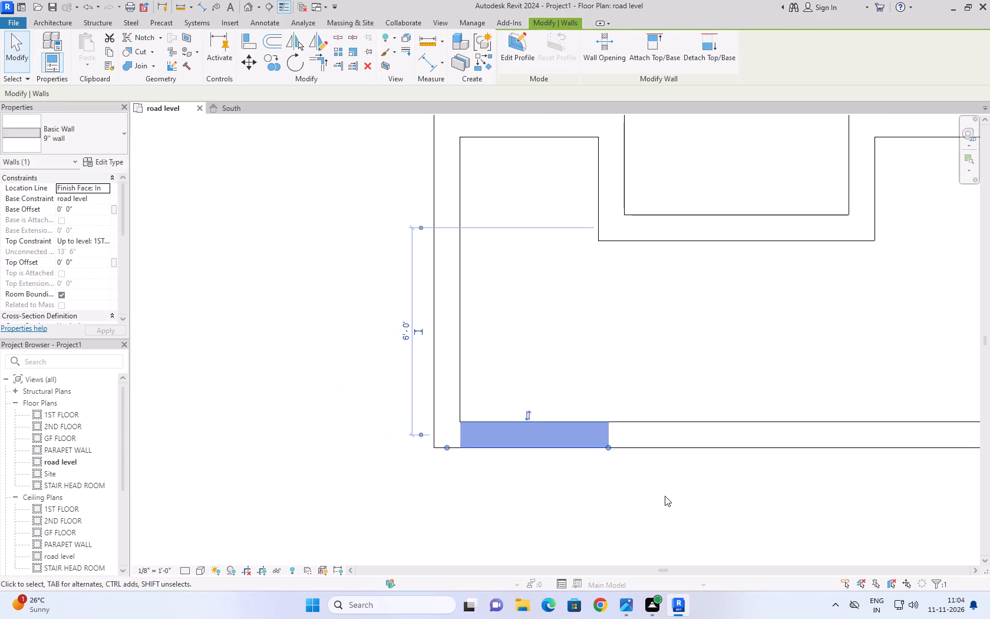
left_click(665, 496)
scroll(665, 496, "down", 11)
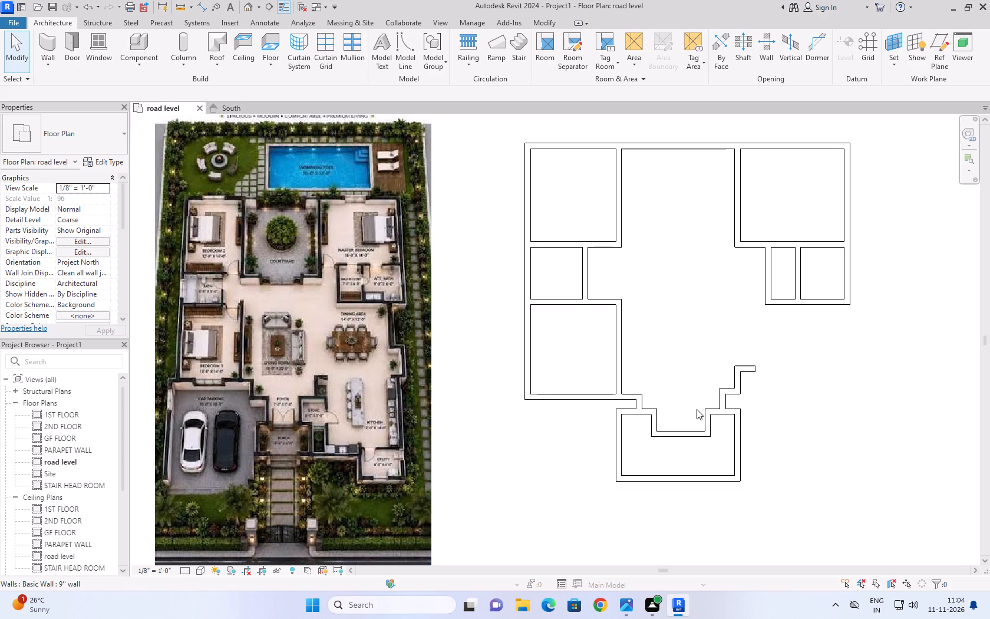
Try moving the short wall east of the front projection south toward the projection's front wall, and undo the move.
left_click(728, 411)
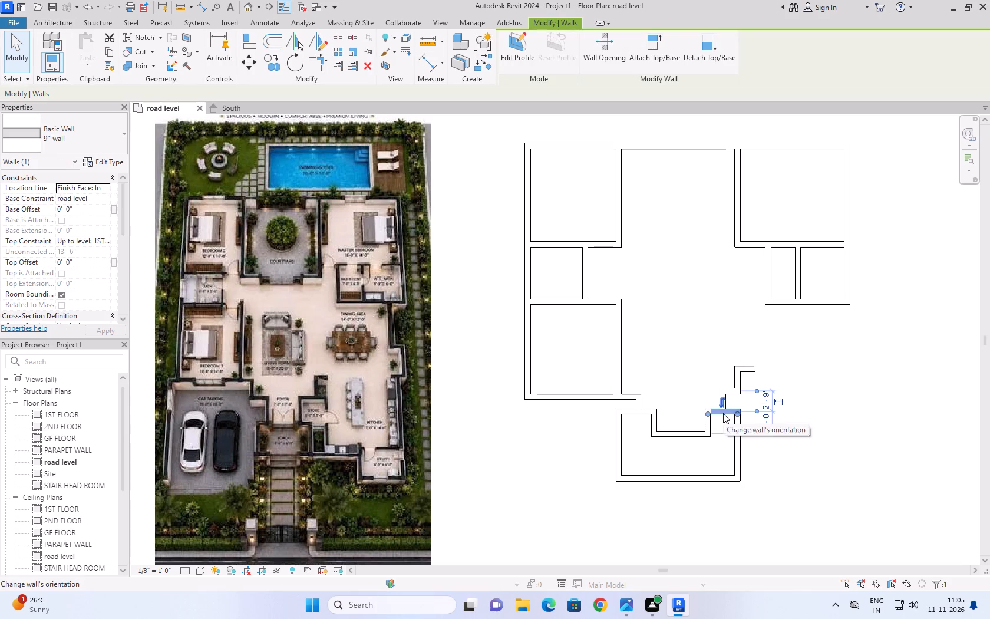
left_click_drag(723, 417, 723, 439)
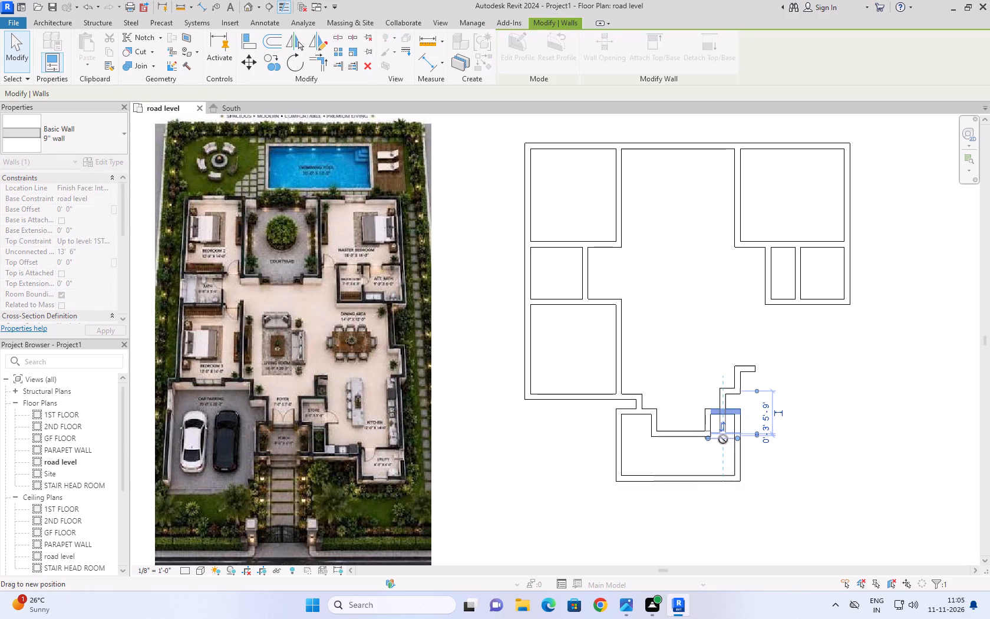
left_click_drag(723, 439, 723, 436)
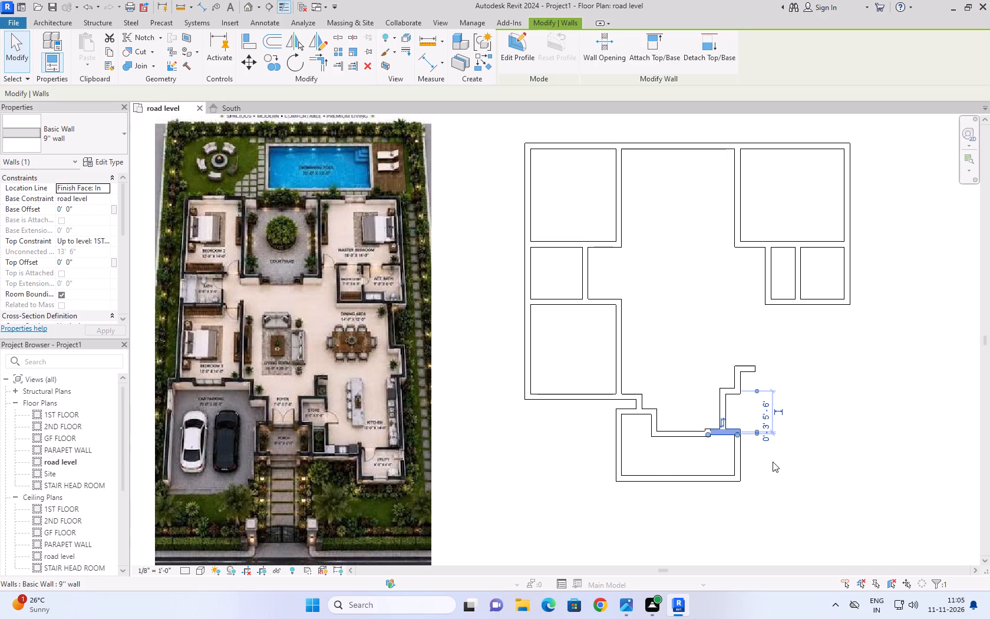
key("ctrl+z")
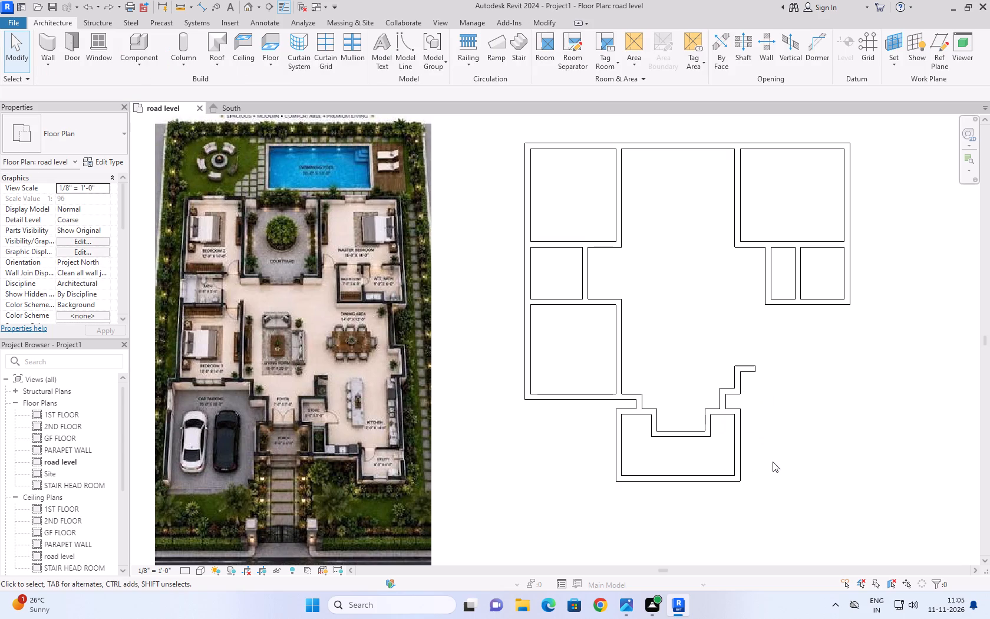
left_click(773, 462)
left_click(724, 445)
Draw a 9" wall from the front projection's southeast corner east to the new outer east wall.
type("WA")
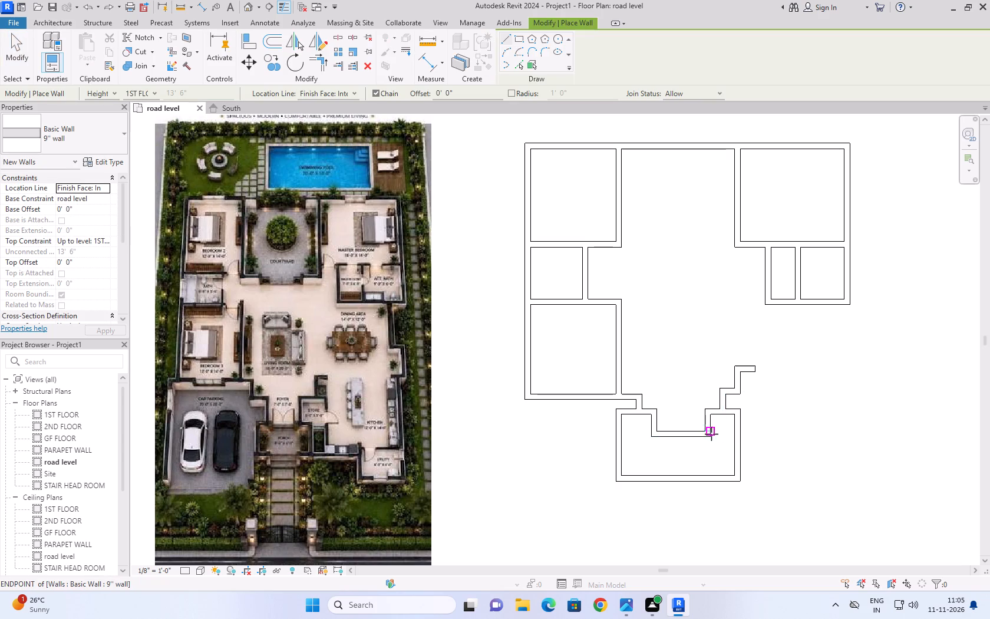
left_click(711, 436)
left_click(740, 437)
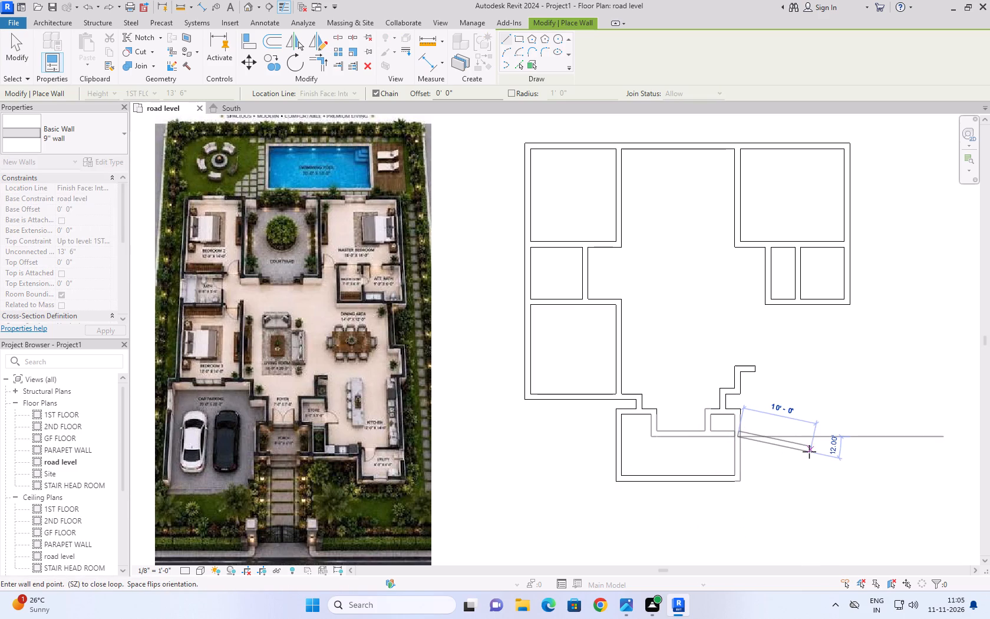
Draw a 9" wall from the entrance projection's southwest corner west to the porch's west wall, flipped to align with the cross wall.
key("Escape")
left_click(652, 437)
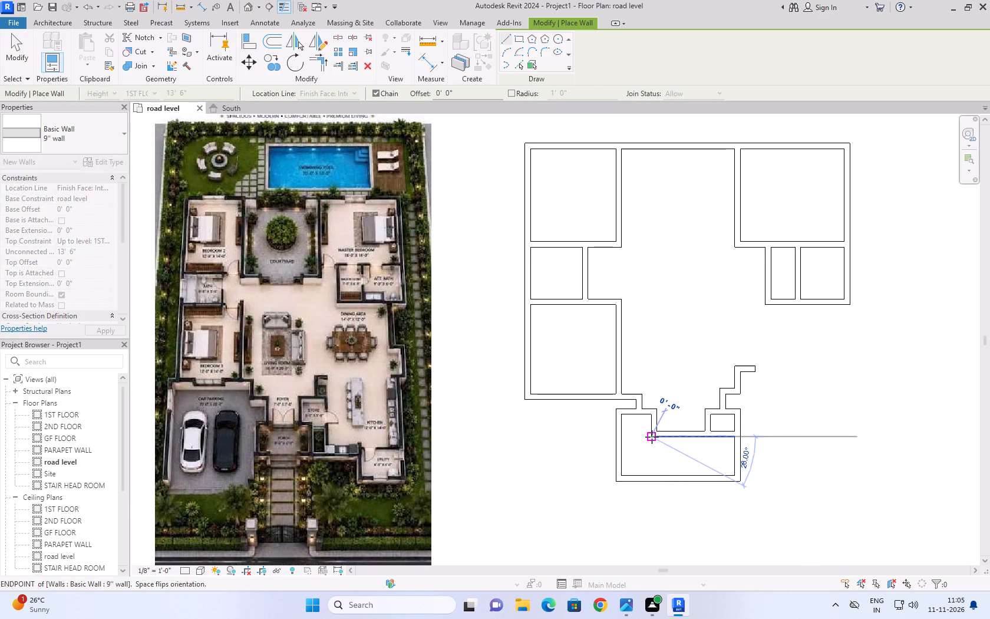
left_click(620, 436)
key("space")
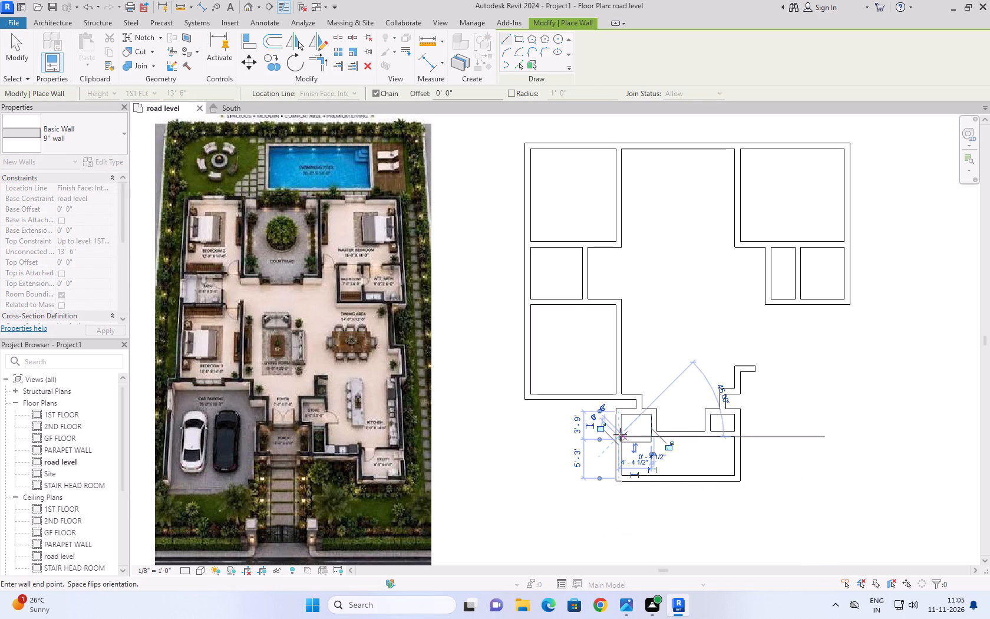
key("Escape")
key("Escape")
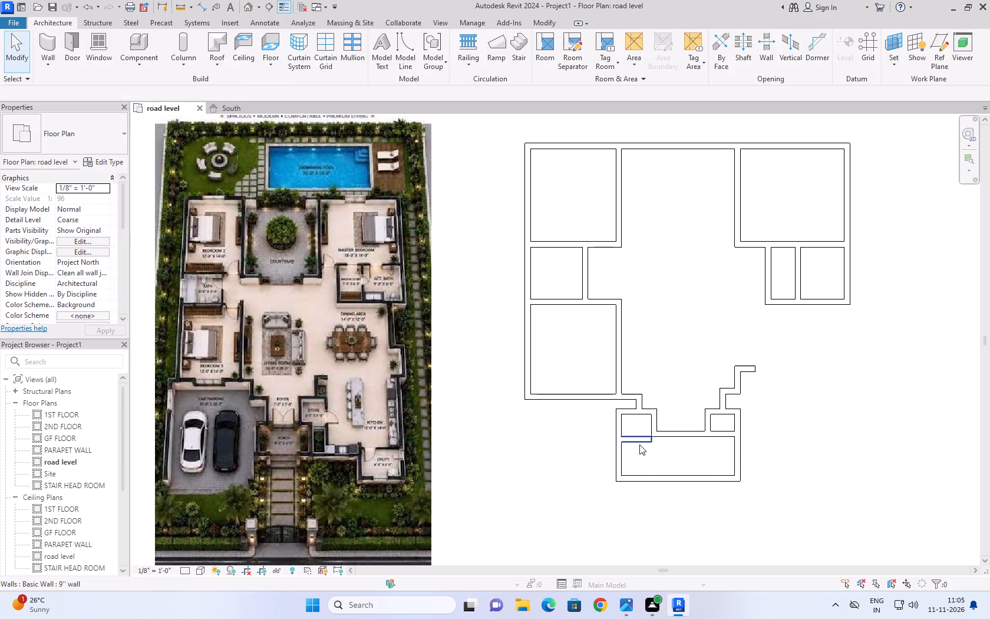
left_click(639, 445)
key("space")
left_click(856, 464)
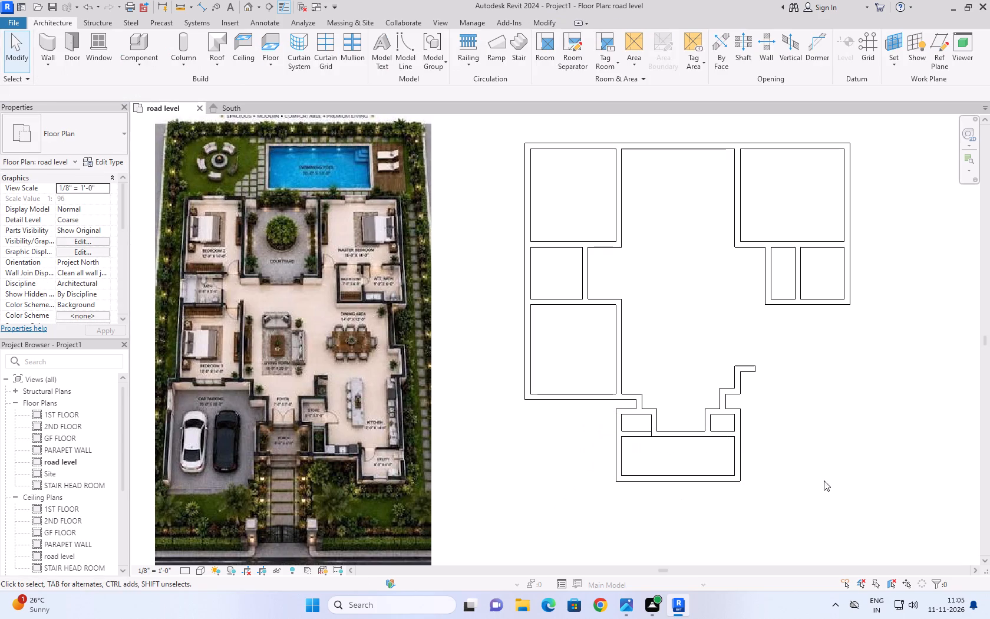
Extend the new short wall's east end to close the gap with the entrance projection's west wall.
scroll(638, 442, "up", 8)
left_click(650, 427)
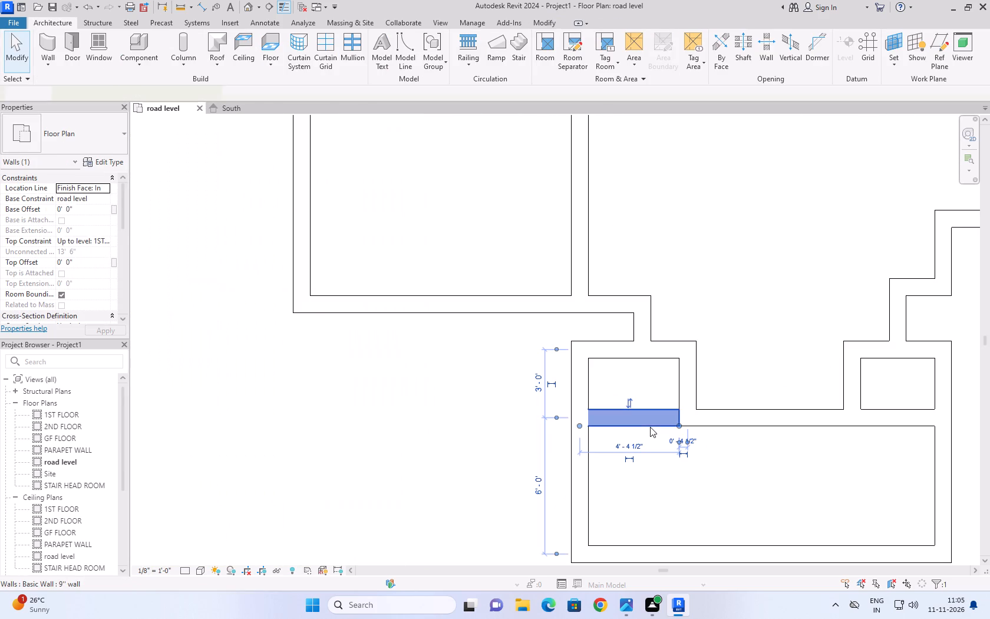
left_click_drag(681, 426, 688, 424)
left_click(715, 472)
scroll(715, 472, "down", 7)
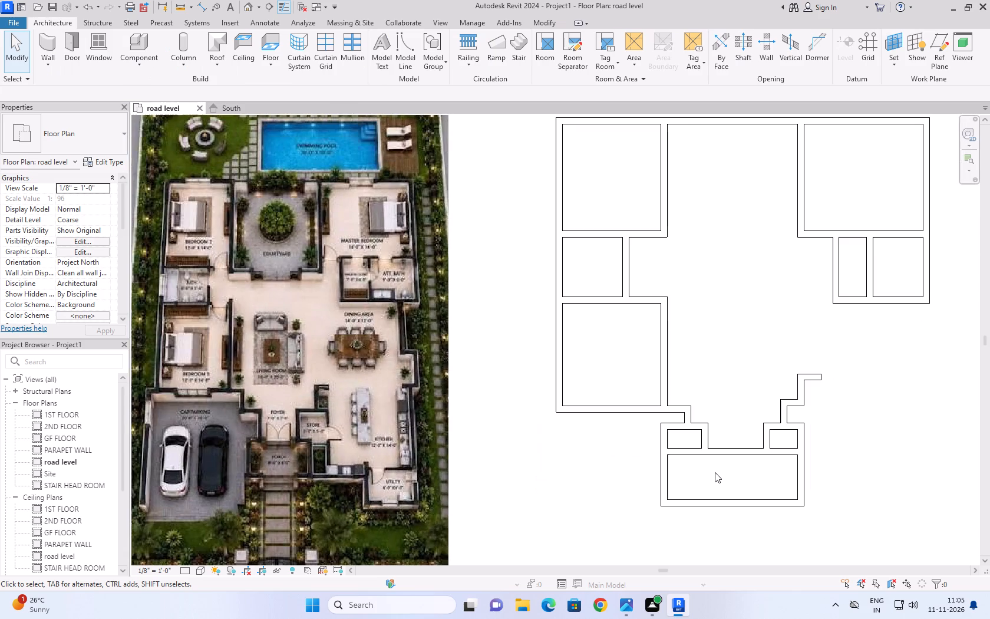
scroll(715, 472, "down", 2)
key("Escape")
key("Escape")
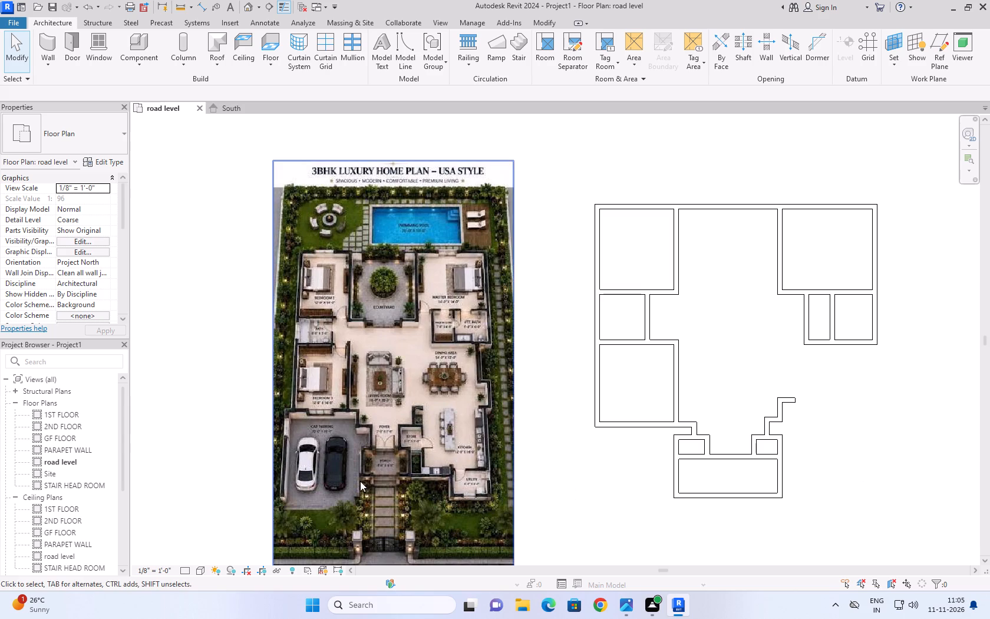
Shorten the porch's east wall down to the cross wall and trim the short wall north of it back to the entrance step.
left_click(777, 440)
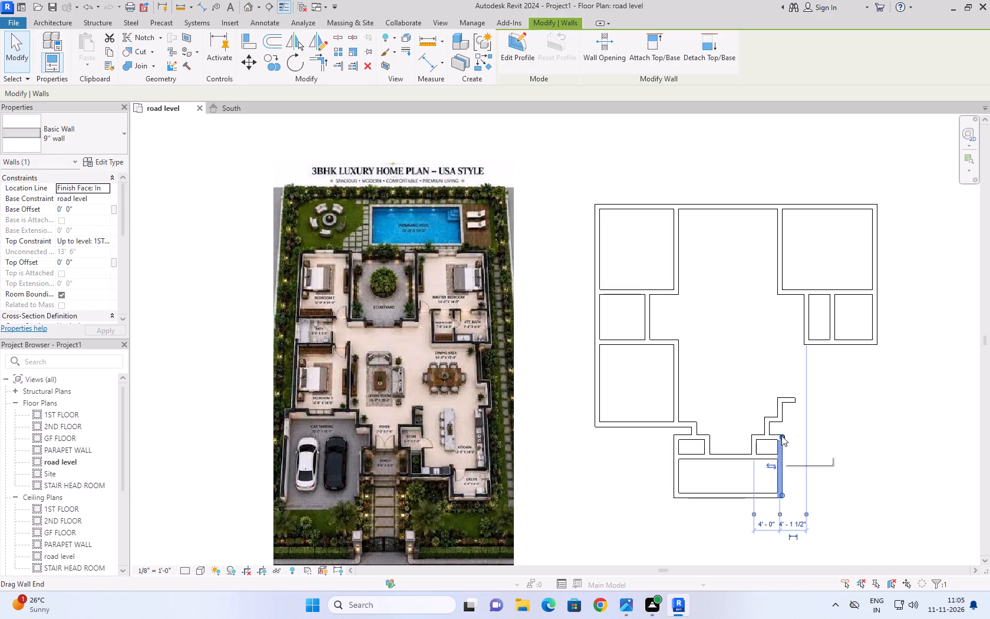
left_click_drag(781, 436, 780, 453)
left_click(856, 442)
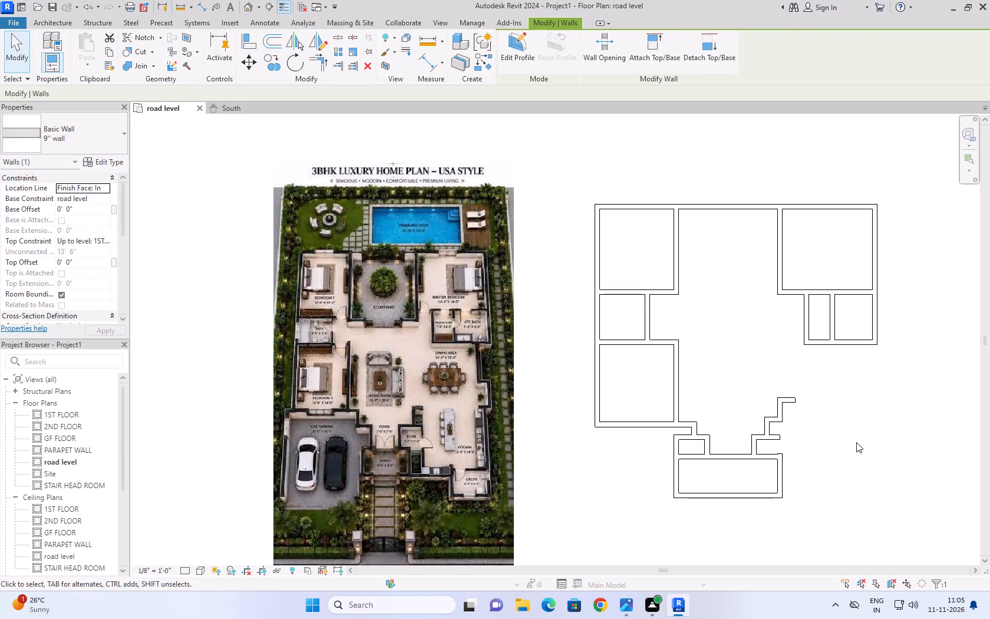
left_click(780, 439)
scroll(780, 439, "up", 5)
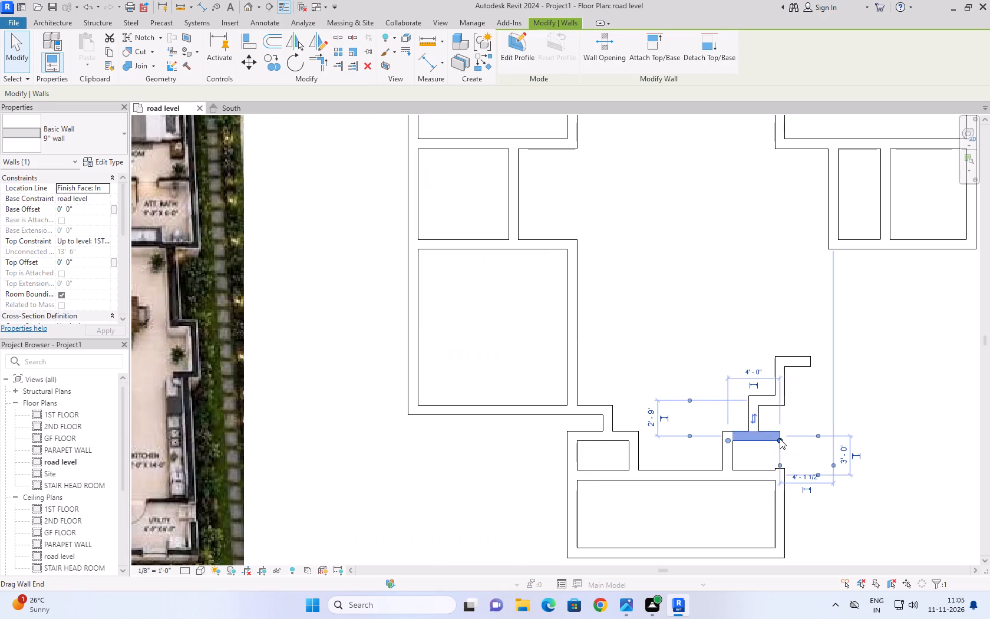
left_click_drag(780, 439, 758, 437)
left_click(827, 427)
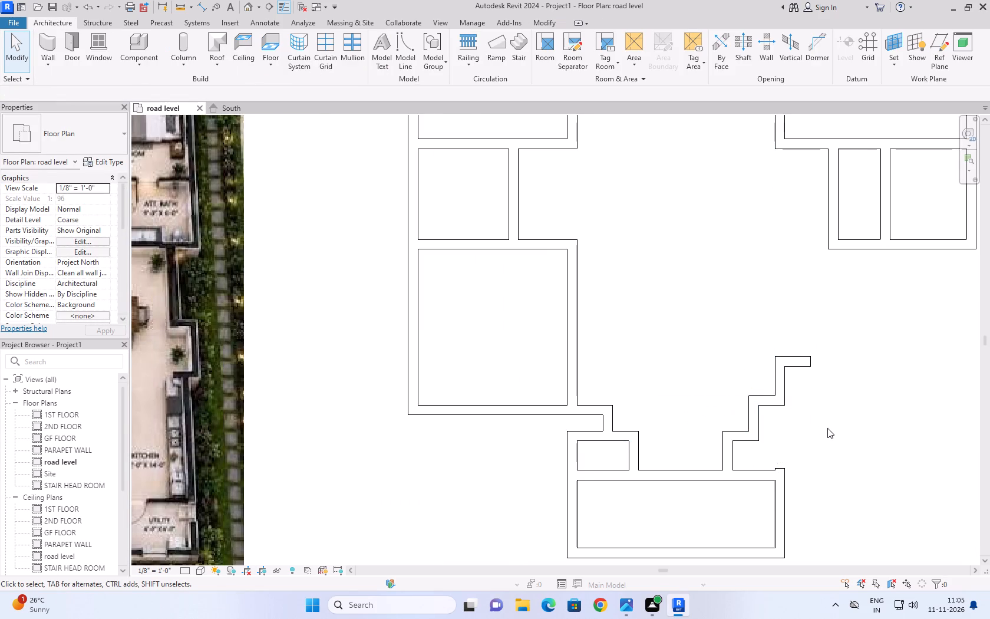
scroll(827, 428, "down", 4)
Shorten the porch's west wall so its north end stops at the cross wall.
left_click(686, 455)
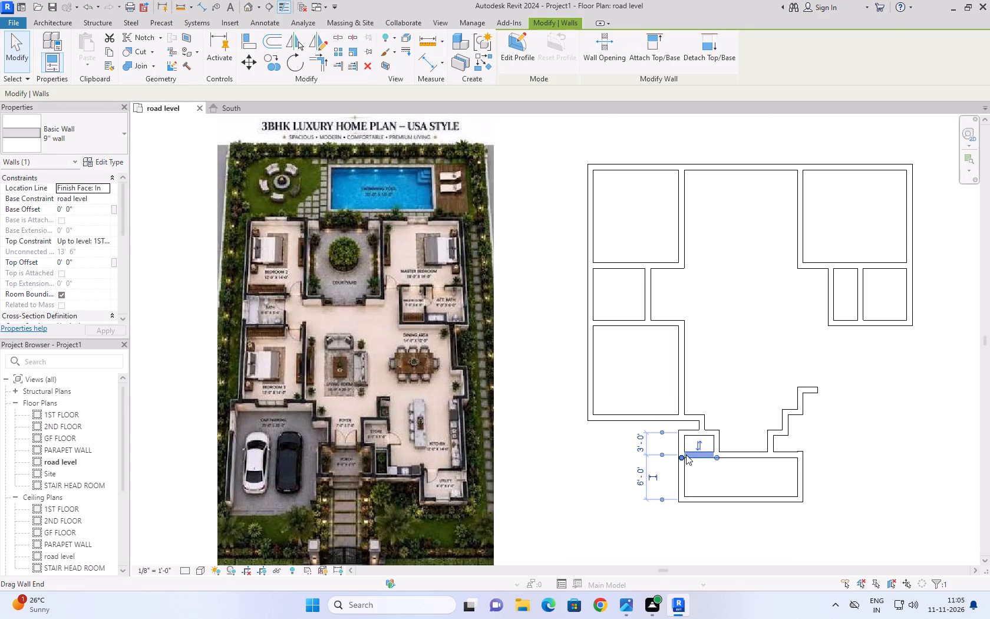
left_click(681, 434)
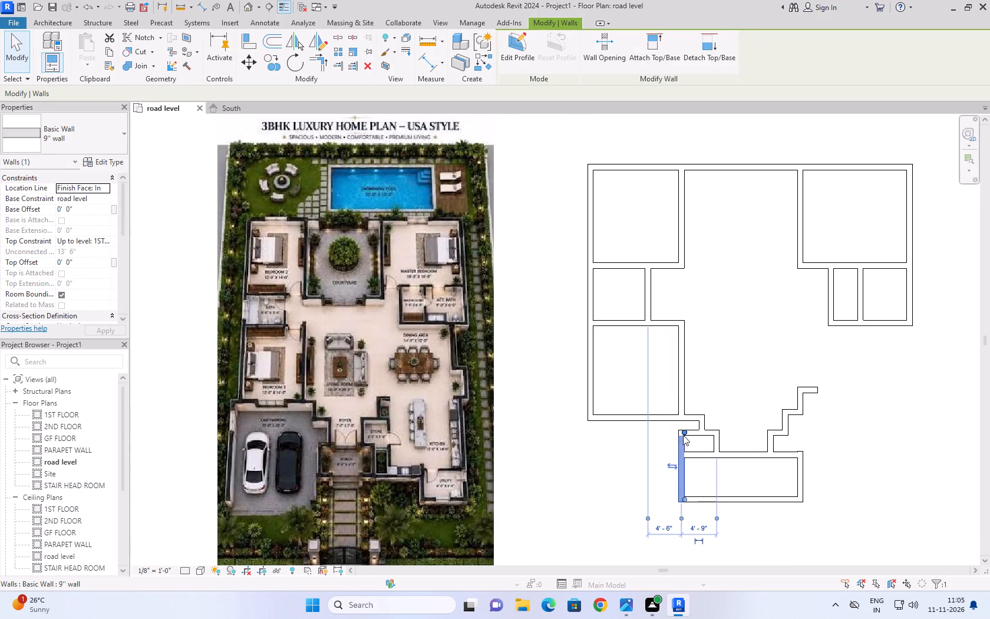
left_click_drag(684, 433, 684, 449)
left_click(652, 466)
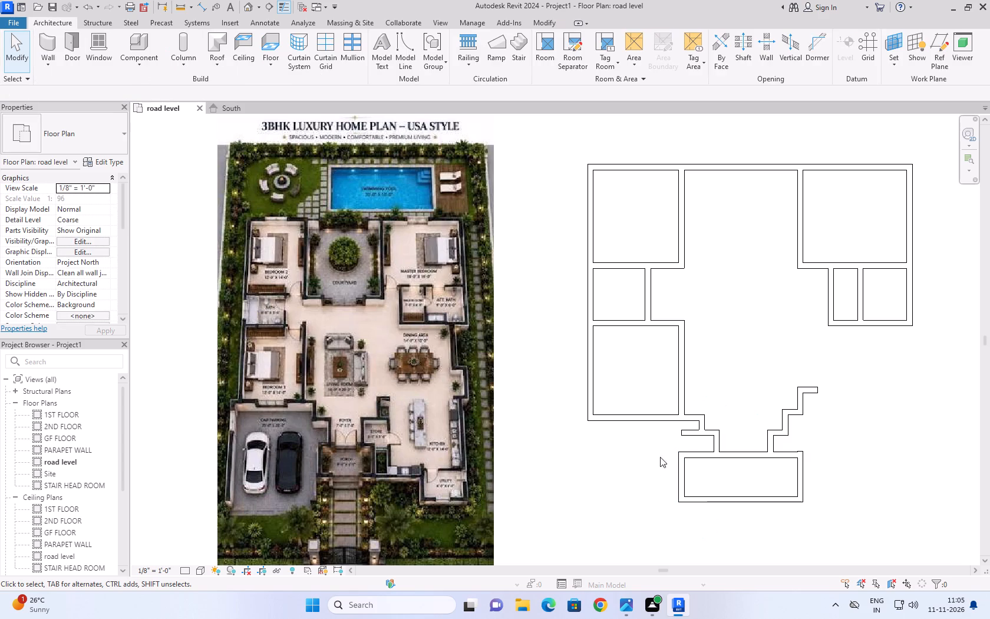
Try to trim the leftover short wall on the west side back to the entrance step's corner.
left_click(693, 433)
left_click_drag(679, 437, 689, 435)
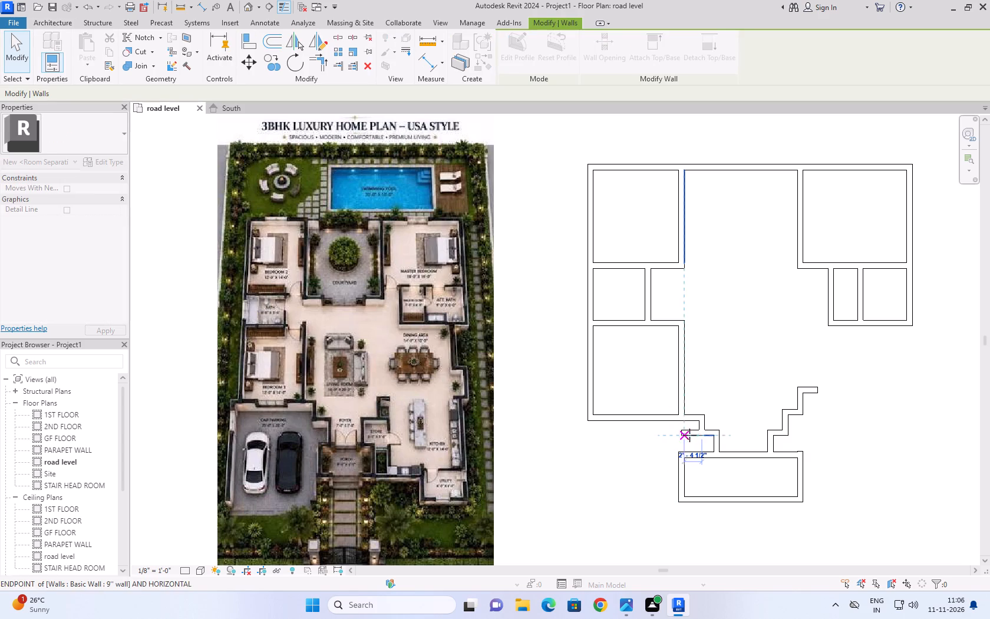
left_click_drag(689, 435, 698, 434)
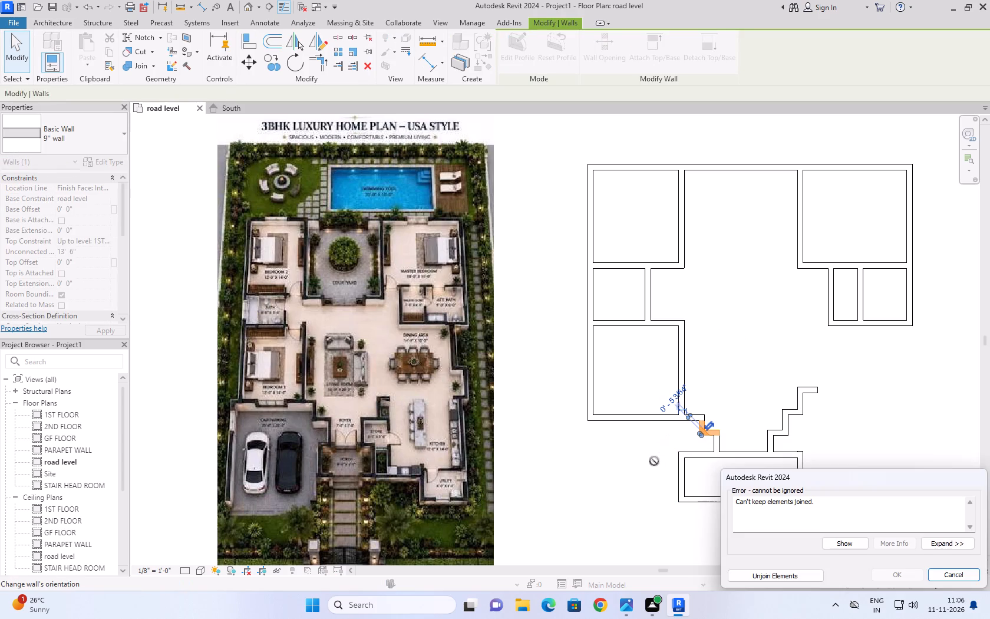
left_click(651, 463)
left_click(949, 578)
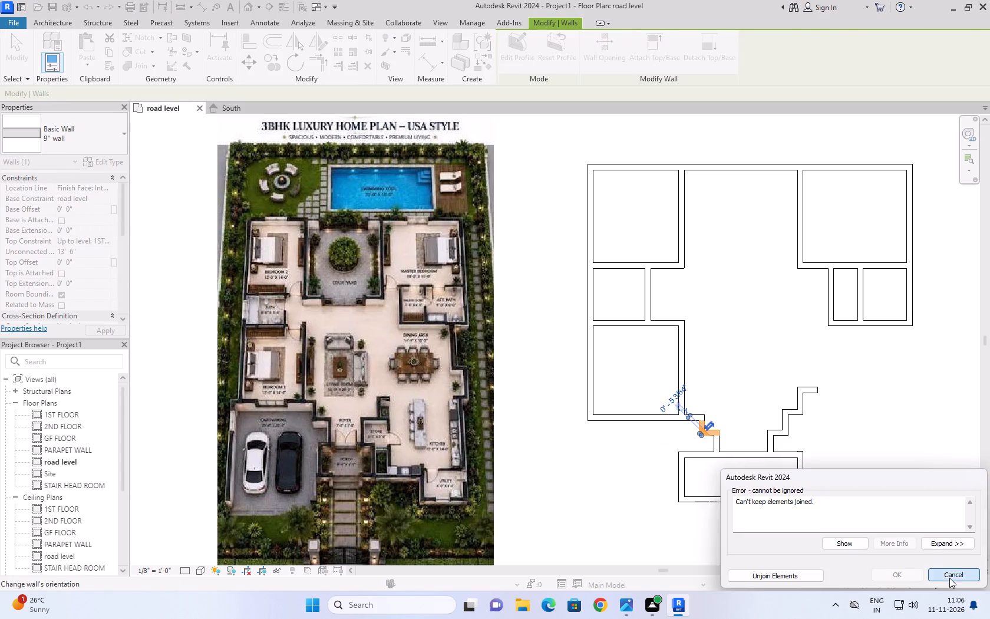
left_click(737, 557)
Delete the leftover short wall west of the entrance step.
left_click(692, 434)
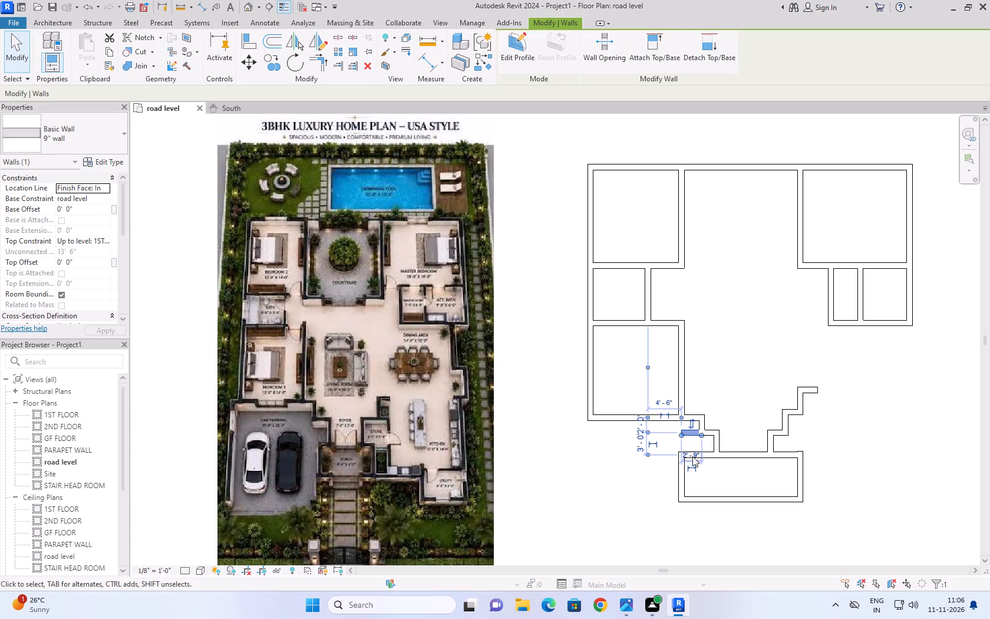
key("Delete")
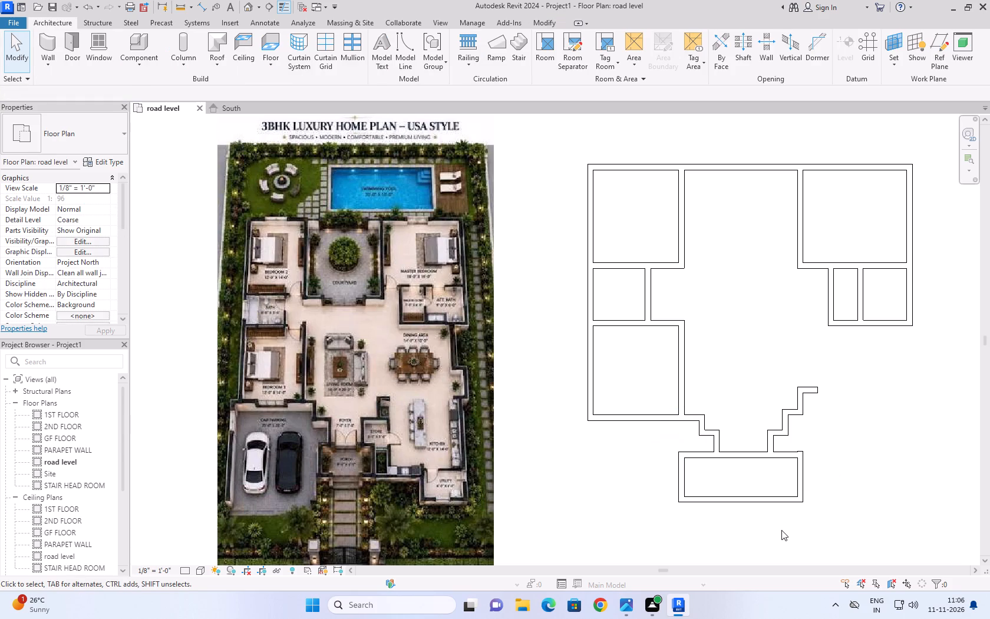
Nudge the cross wall south until it sits 4'-0" from the stepped wall and 5'-0" from the porch's front wall.
scroll(781, 530, "down", 2)
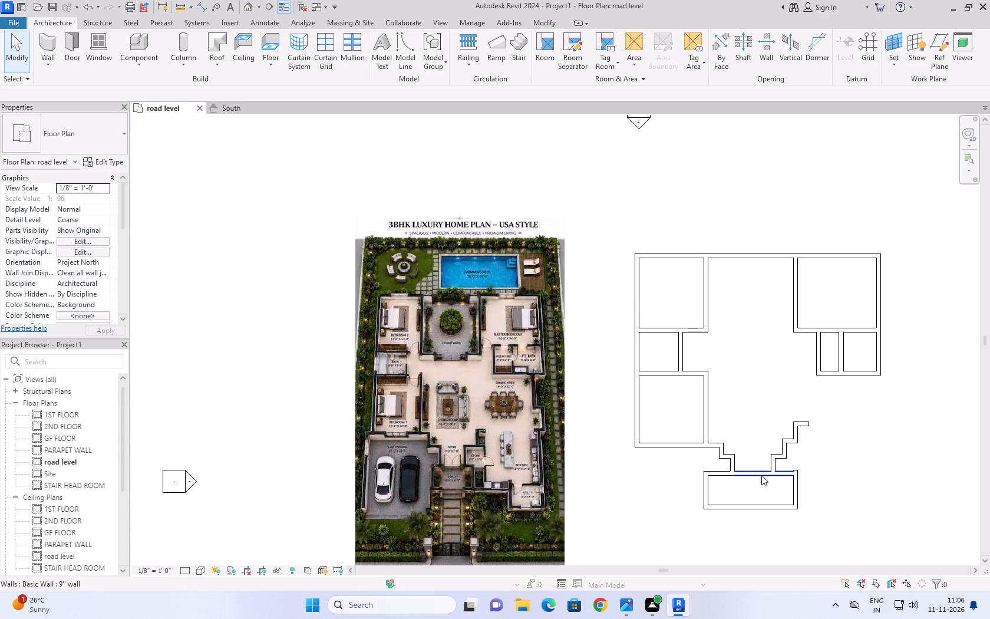
left_click(773, 460)
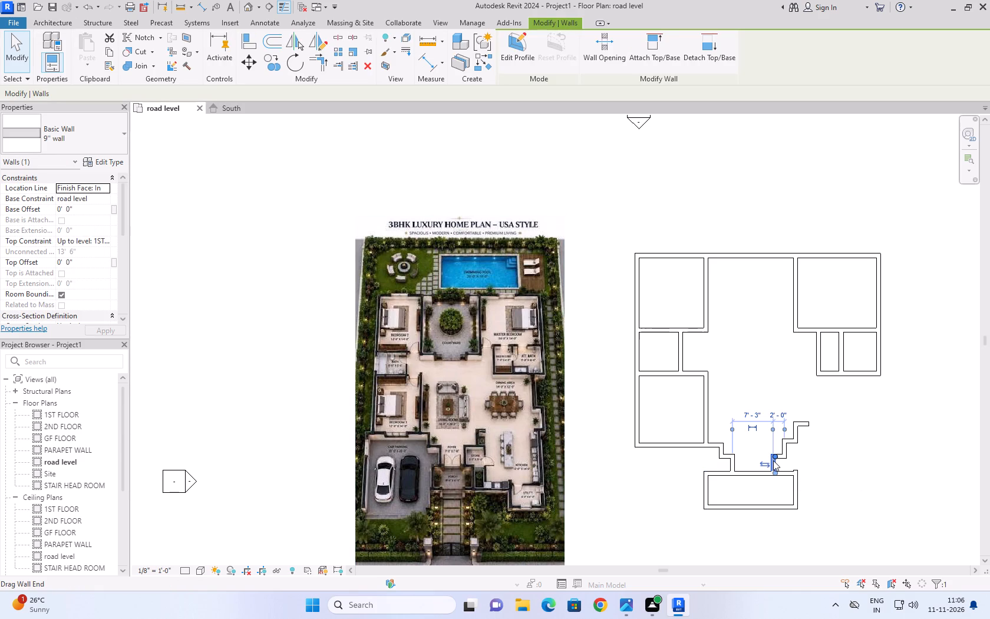
key("Down")
key("Down")
left_click(759, 474)
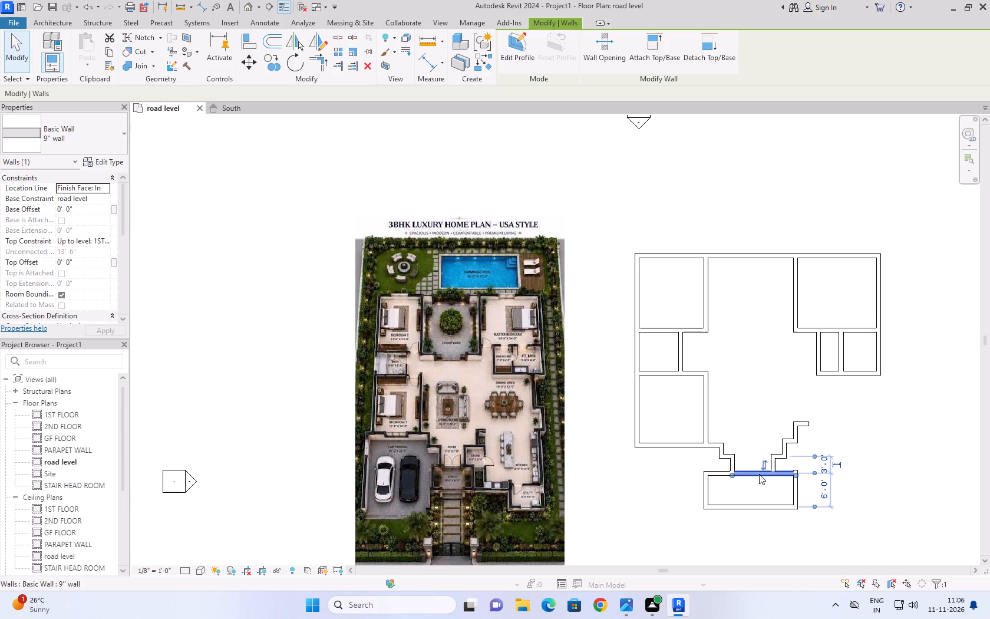
key("Down")
key("Down")
key("Down")
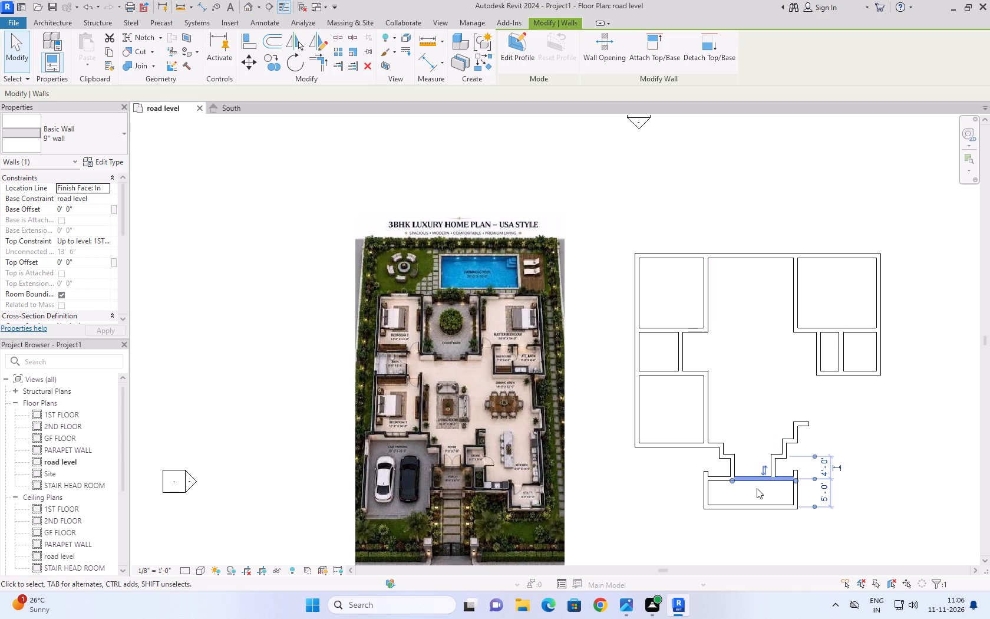
key("Down")
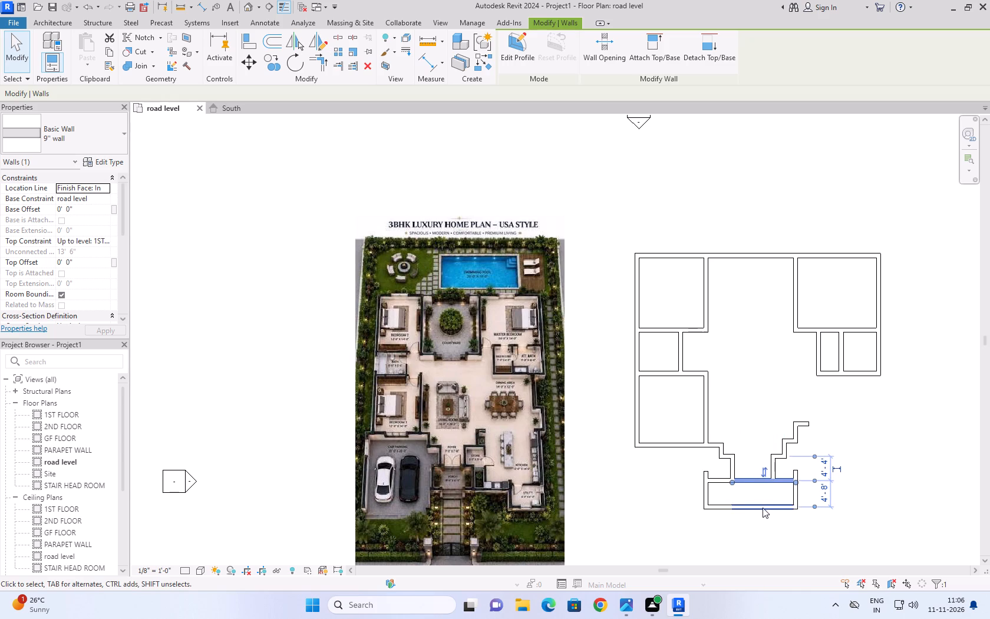
key("Up")
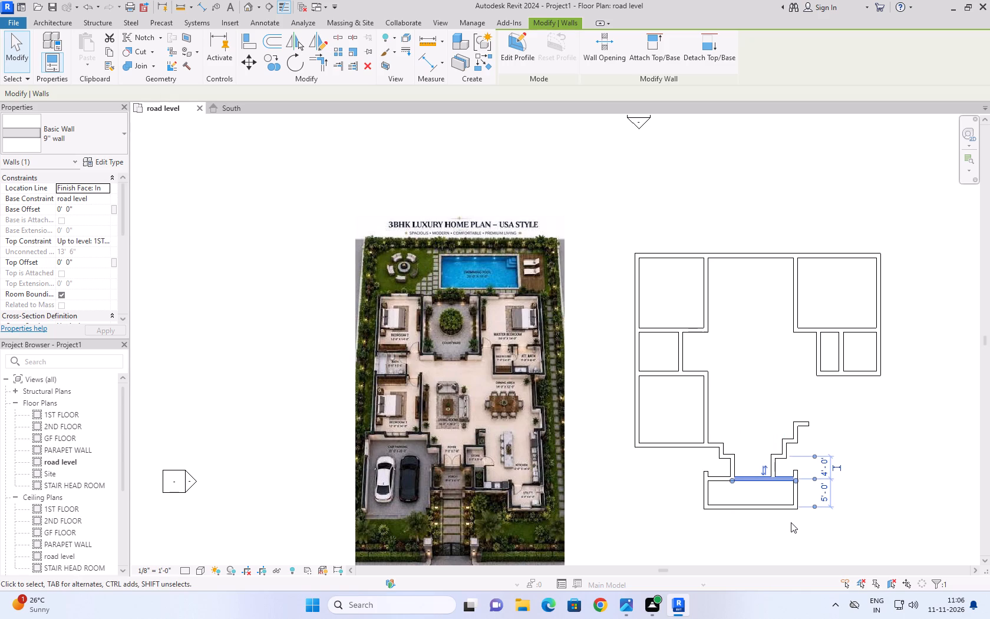
left_click(791, 522)
Examine the spacing dimensions of the stepped entrance walls on the west and east sides.
left_click(731, 460)
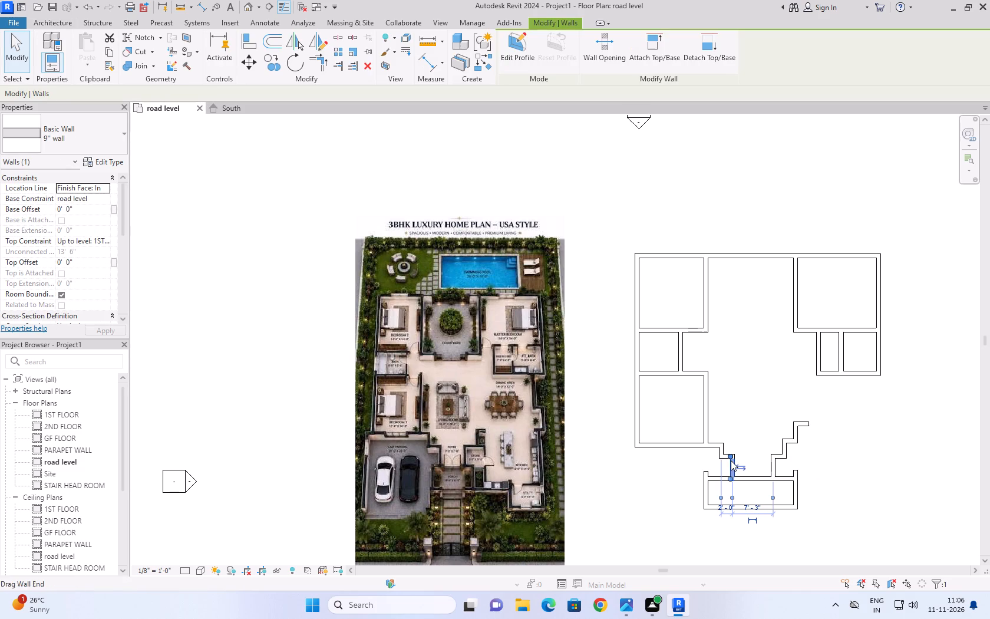
scroll(744, 496, "up", 7)
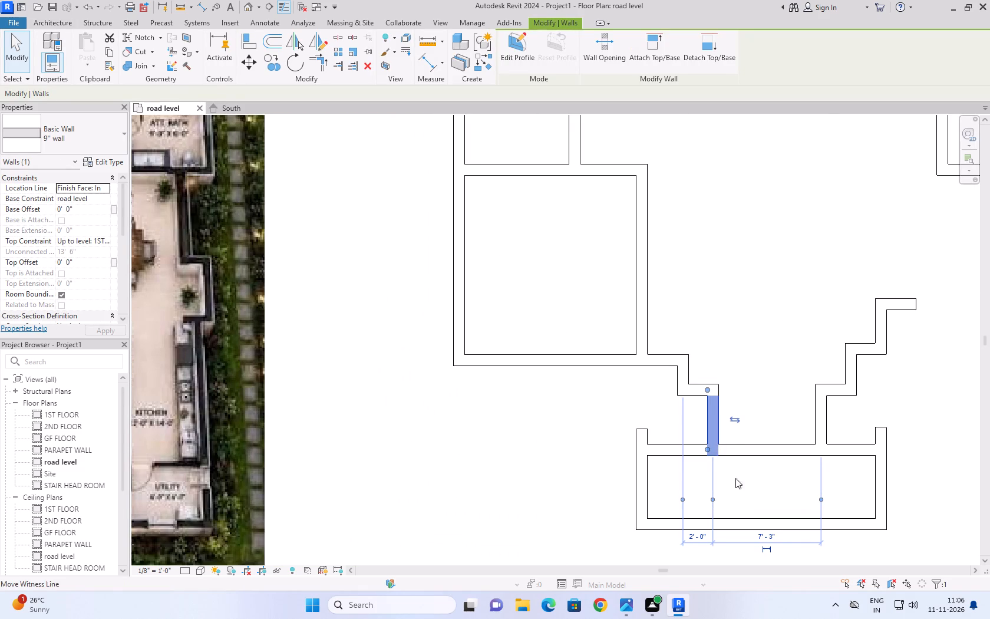
left_click(763, 398)
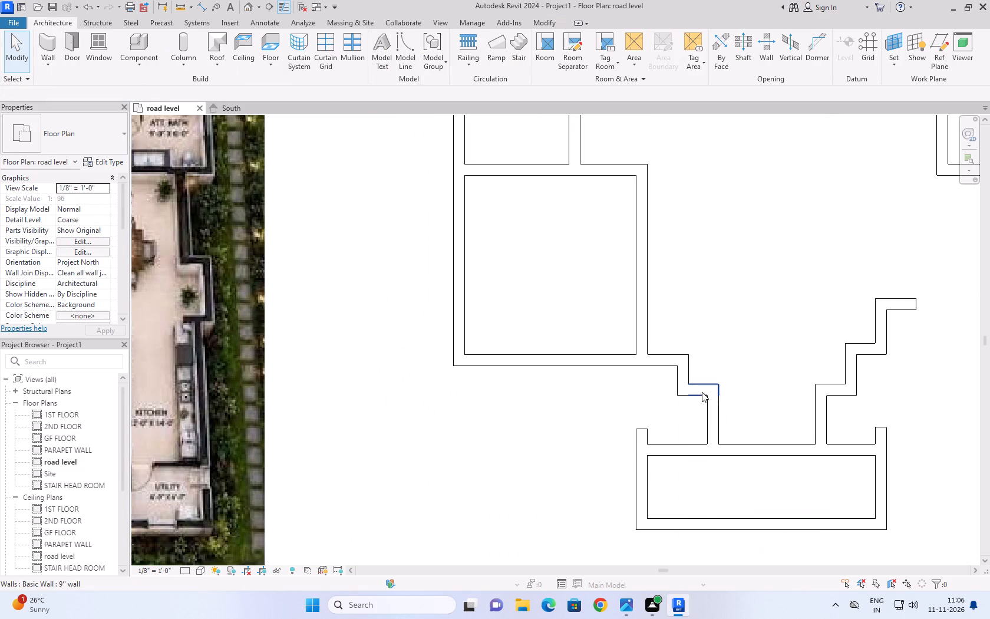
left_click(701, 390)
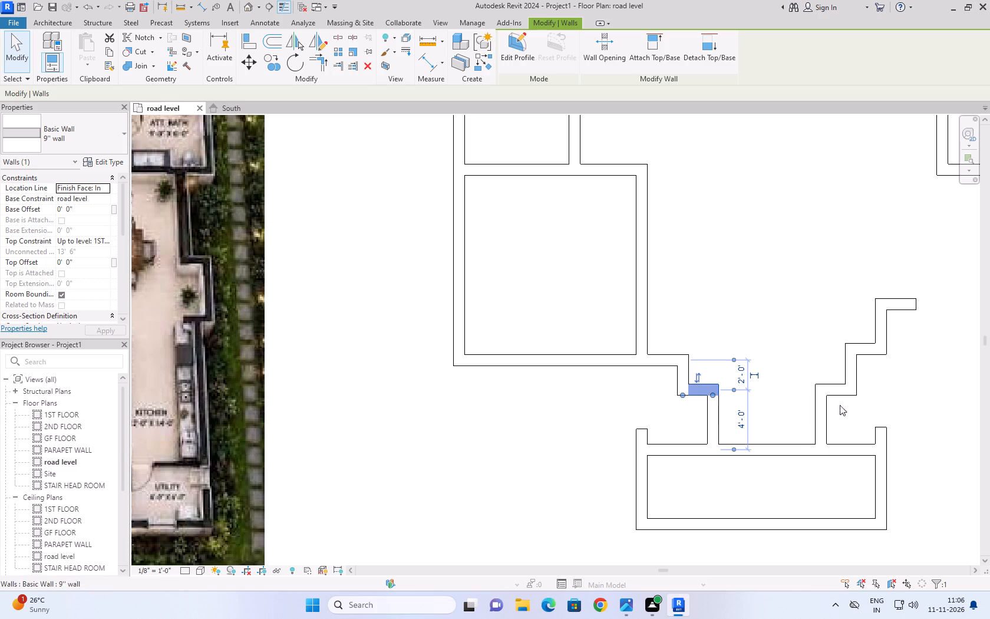
left_click(843, 392)
scroll(909, 422, "up", 2)
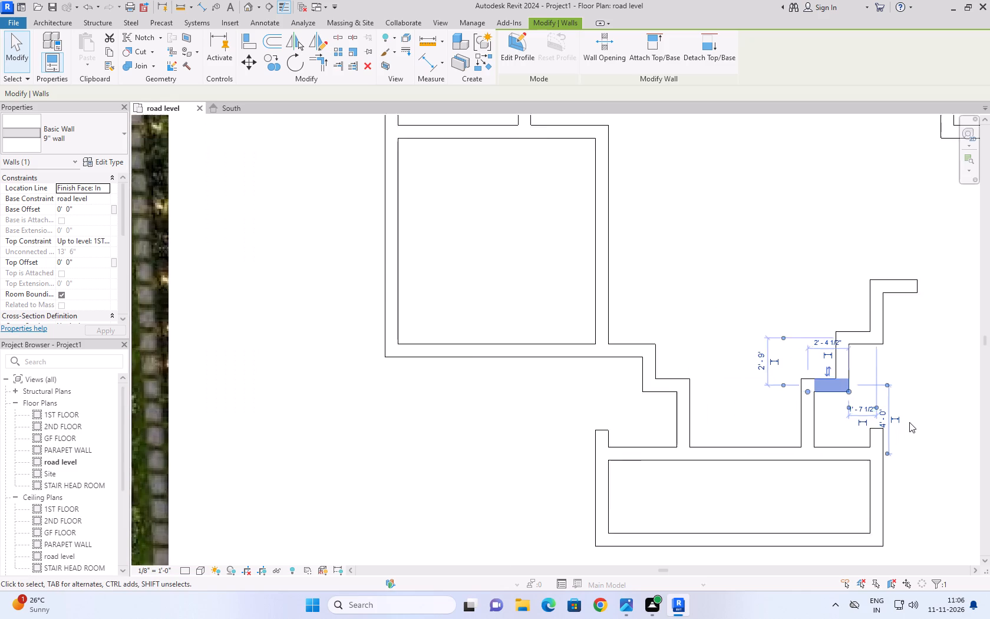
scroll(909, 422, "up", 6)
scroll(908, 422, "down", 5)
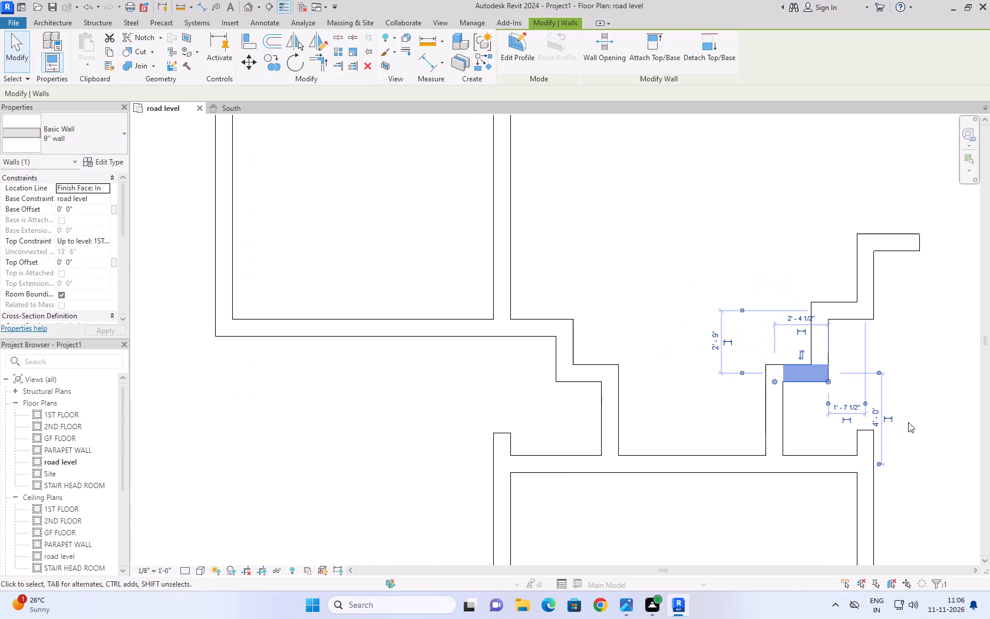
left_click(745, 508)
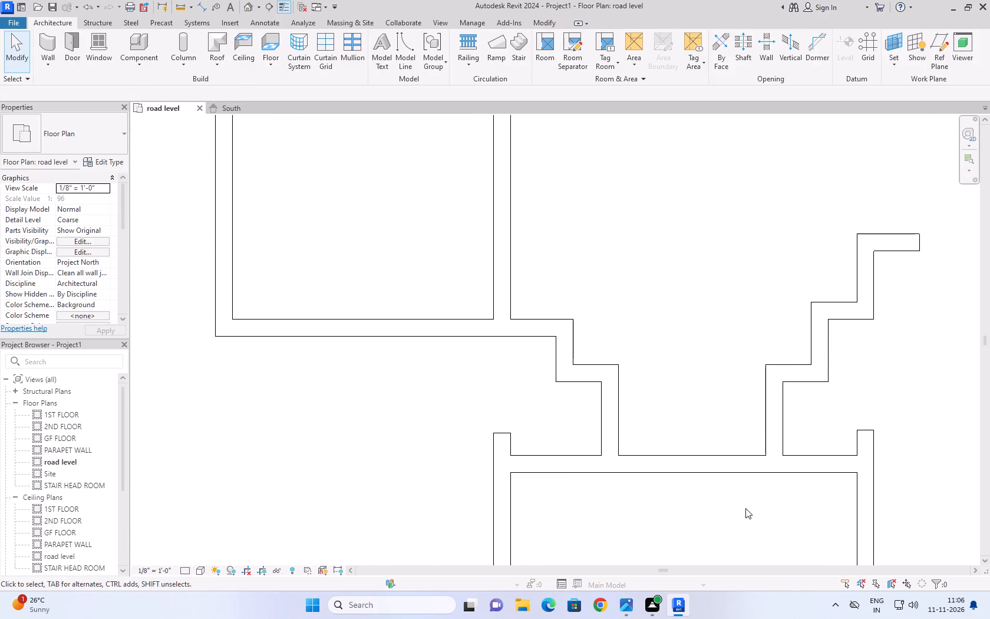
Shorten the porch's west wall so its north end meets the relocated cross wall.
scroll(745, 508, "down", 3)
left_click(589, 507)
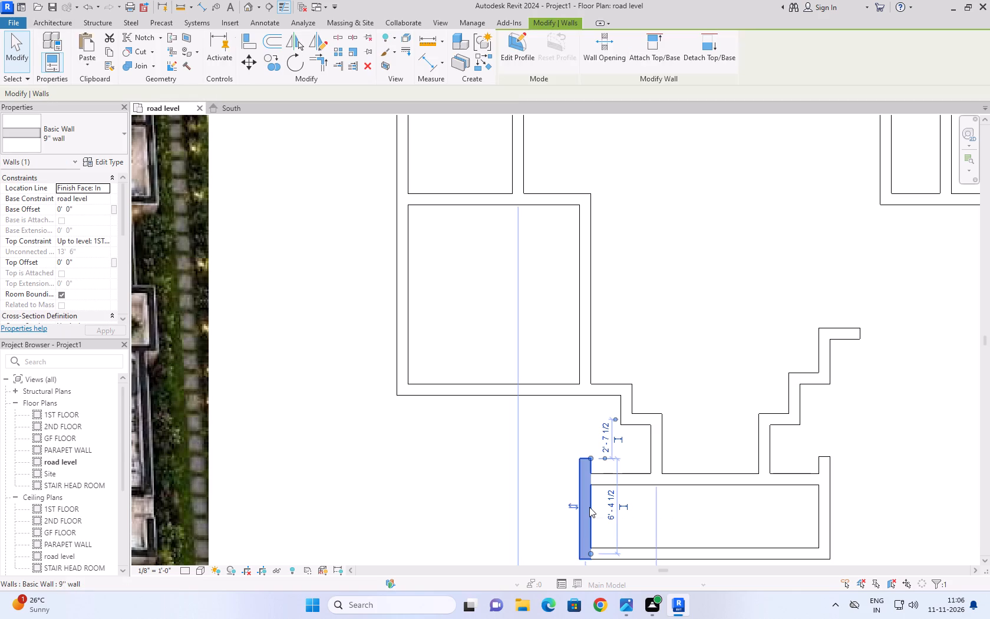
key("Down")
key("Down")
key("Down")
key("Down")
key("Down")
key("Down")
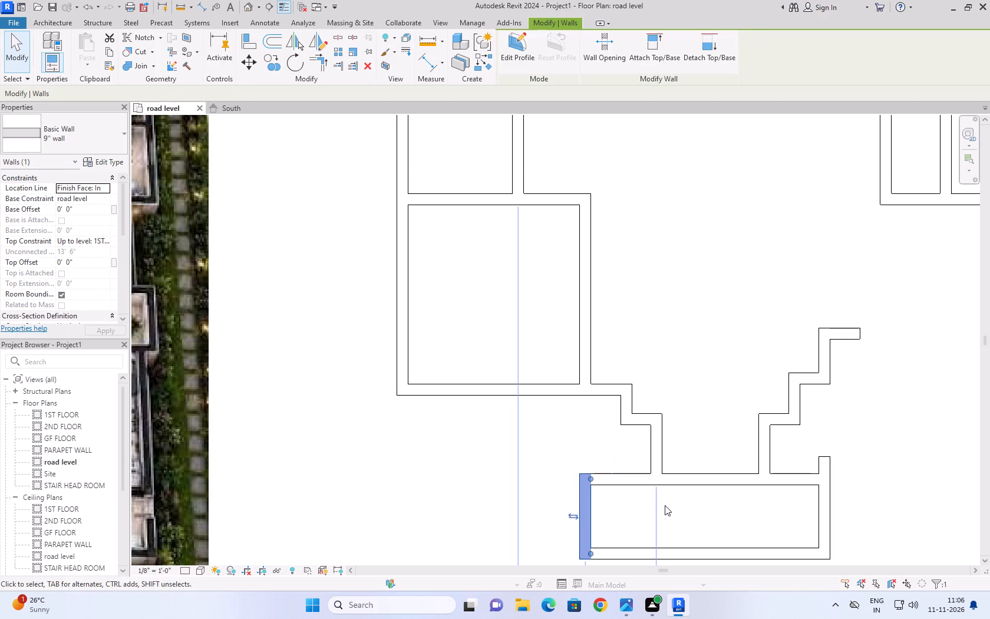
Shorten the porch's east wall so its north end meets the cross wall.
left_click(759, 513)
left_click(826, 460)
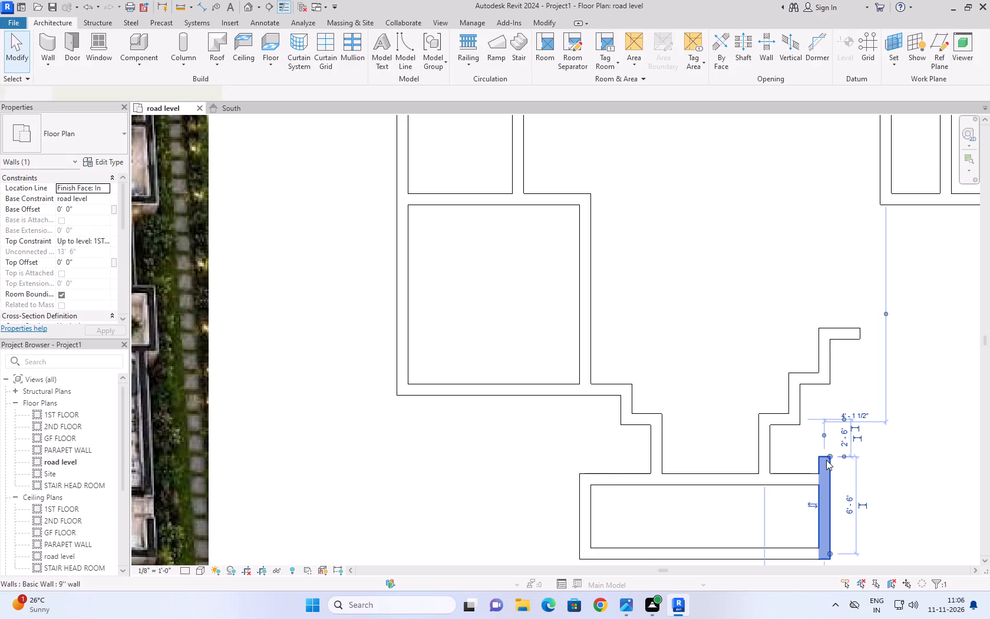
key("Down")
key("Down")
key("Down")
key("Down")
key("Down")
key("Down")
key("Down")
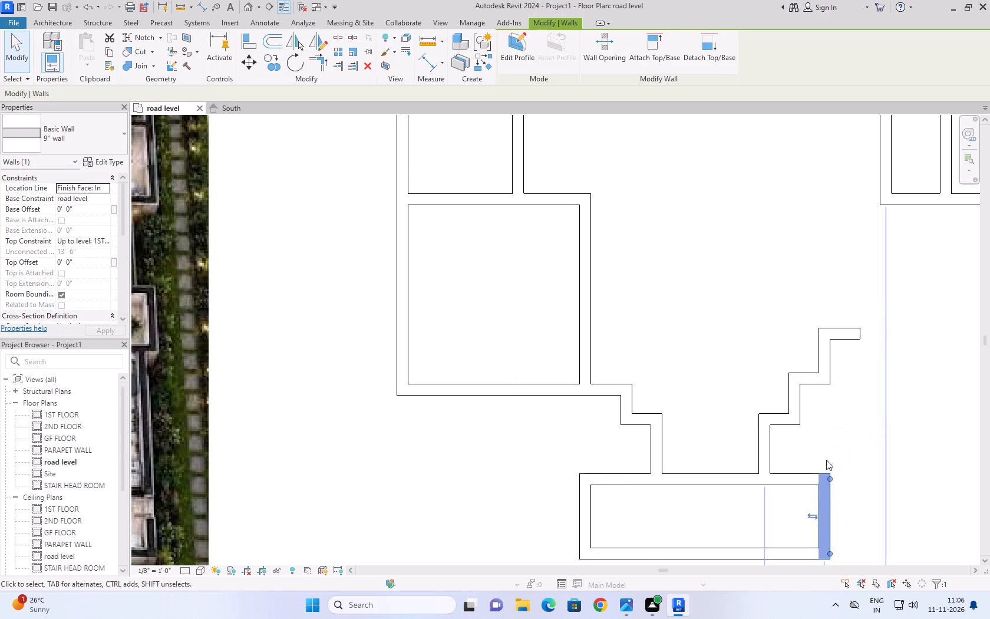
left_click(935, 472)
scroll(935, 472, "down", 3)
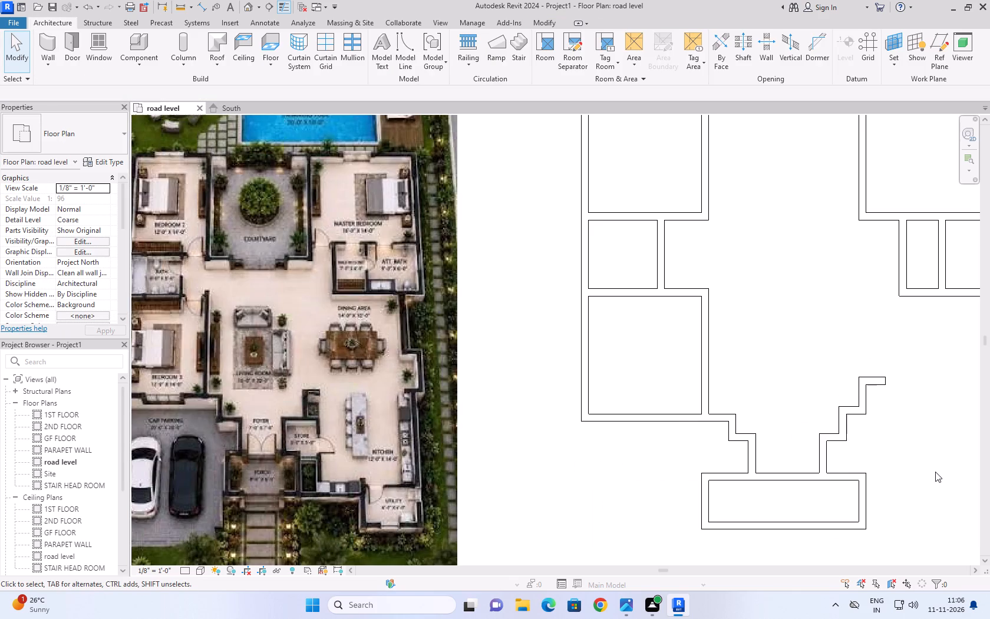
scroll(935, 472, "down", 2)
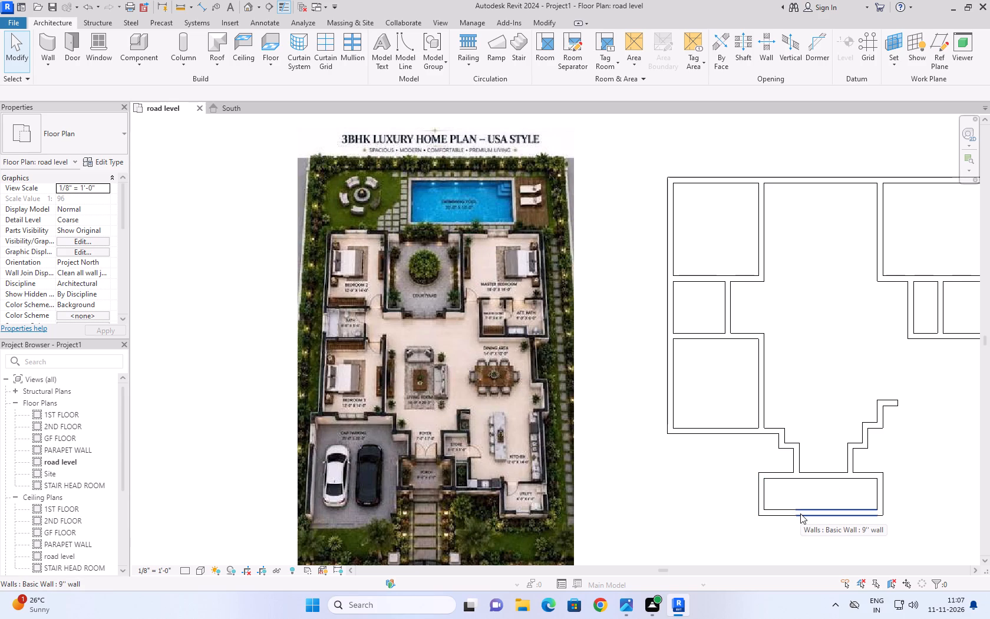
Shorten the eastern part of the porch's front wall to about 3'-7 1/2", opening an entrance gap.
left_click(850, 516)
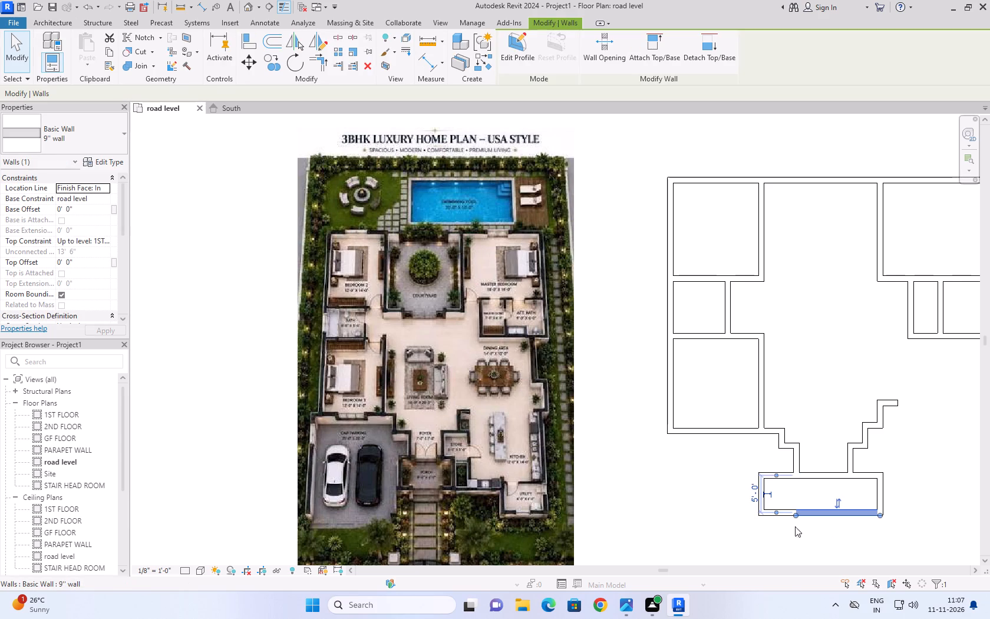
left_click_drag(796, 516, 849, 513)
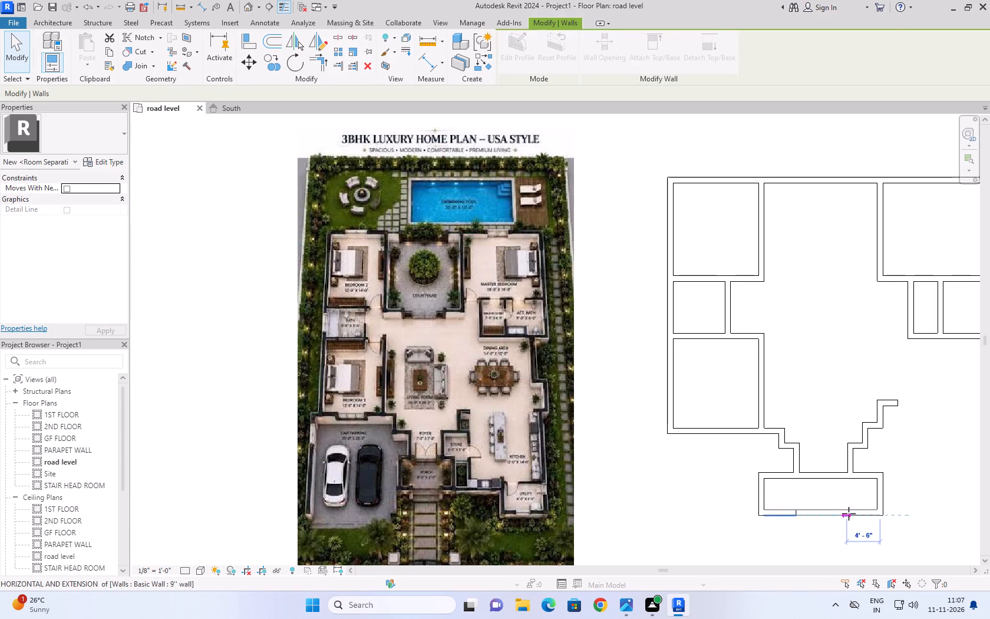
left_click_drag(849, 513, 853, 513)
left_click(837, 534)
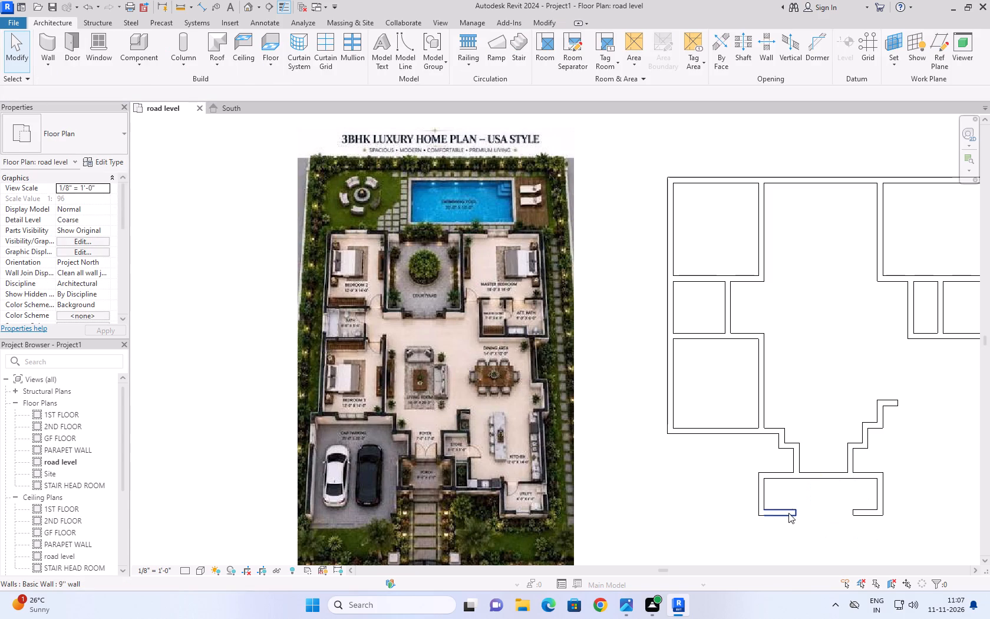
left_click(813, 516)
scroll(819, 507, "up", 2)
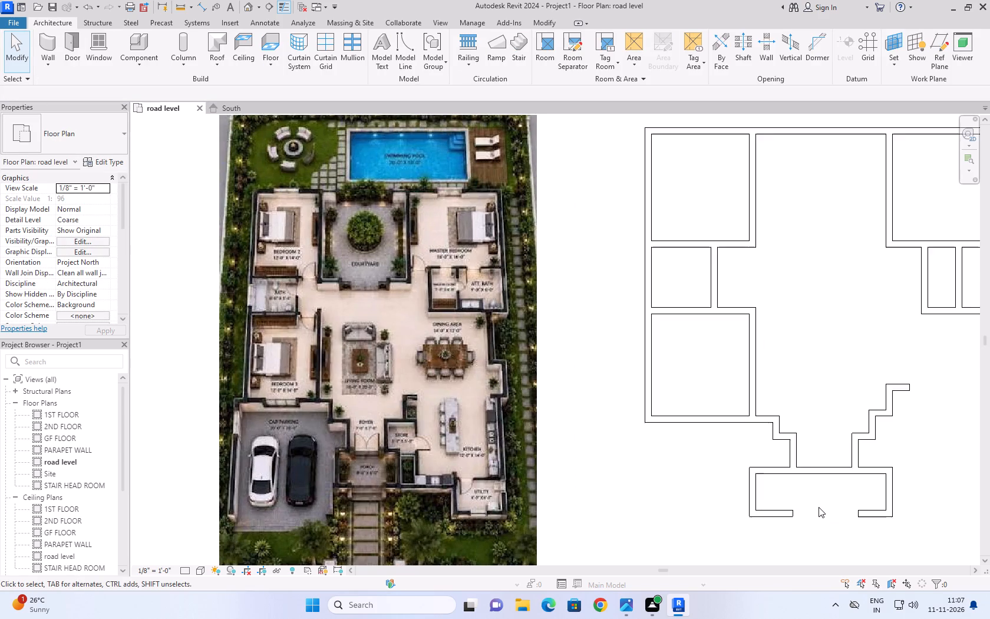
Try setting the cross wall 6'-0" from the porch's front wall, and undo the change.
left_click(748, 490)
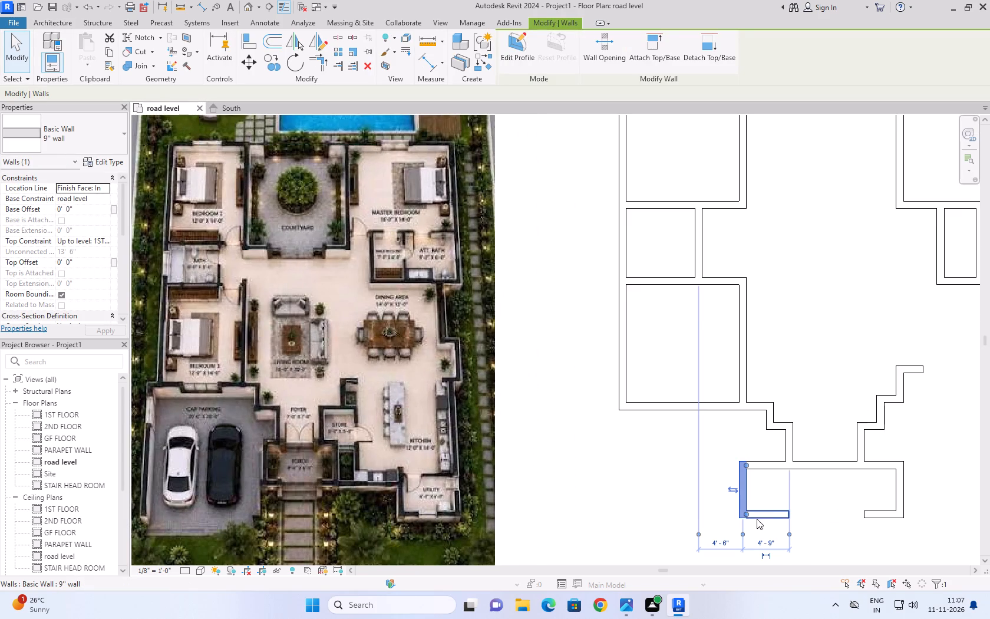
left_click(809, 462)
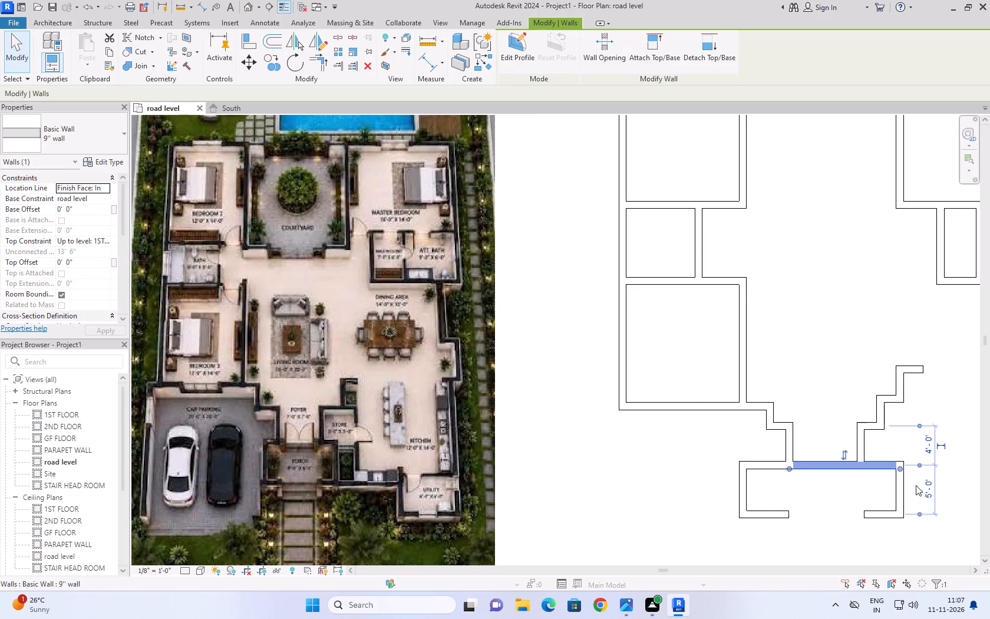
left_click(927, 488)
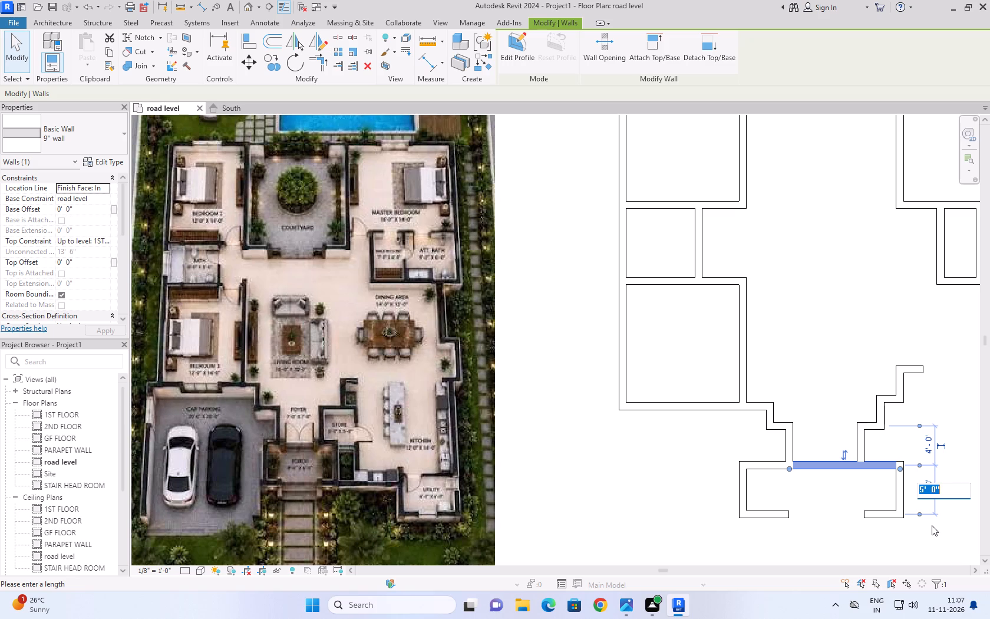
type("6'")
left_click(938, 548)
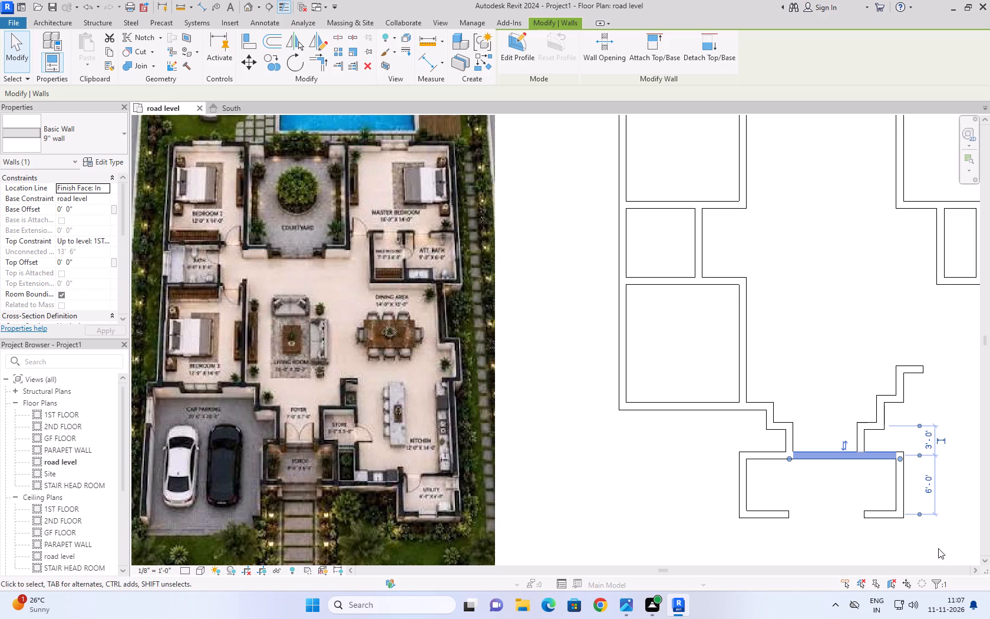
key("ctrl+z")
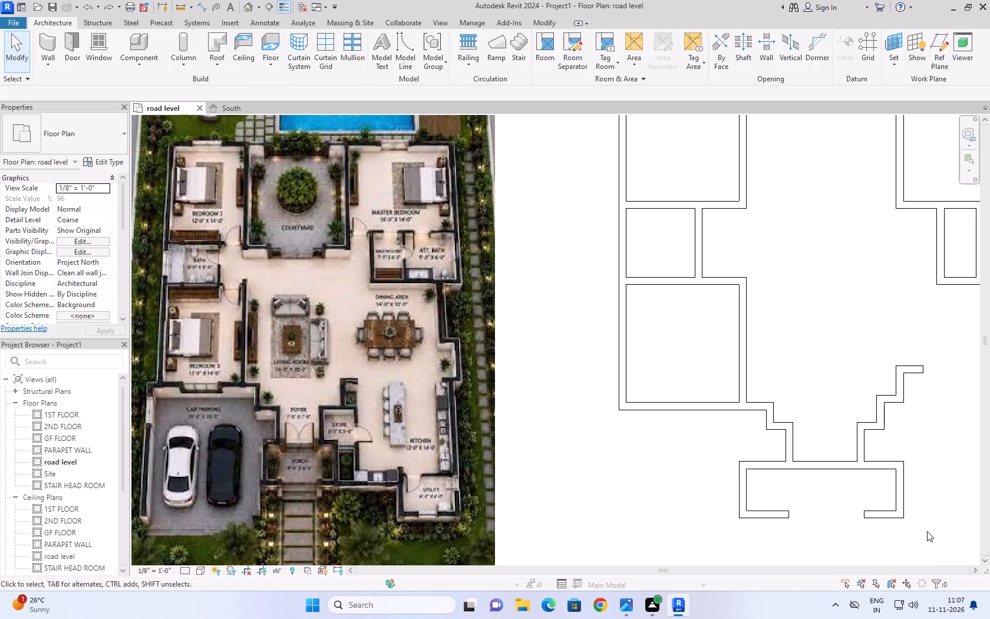
Move both front wall segments of the porch south to 6'-0" from the cross wall.
left_click(872, 513)
left_click(821, 492)
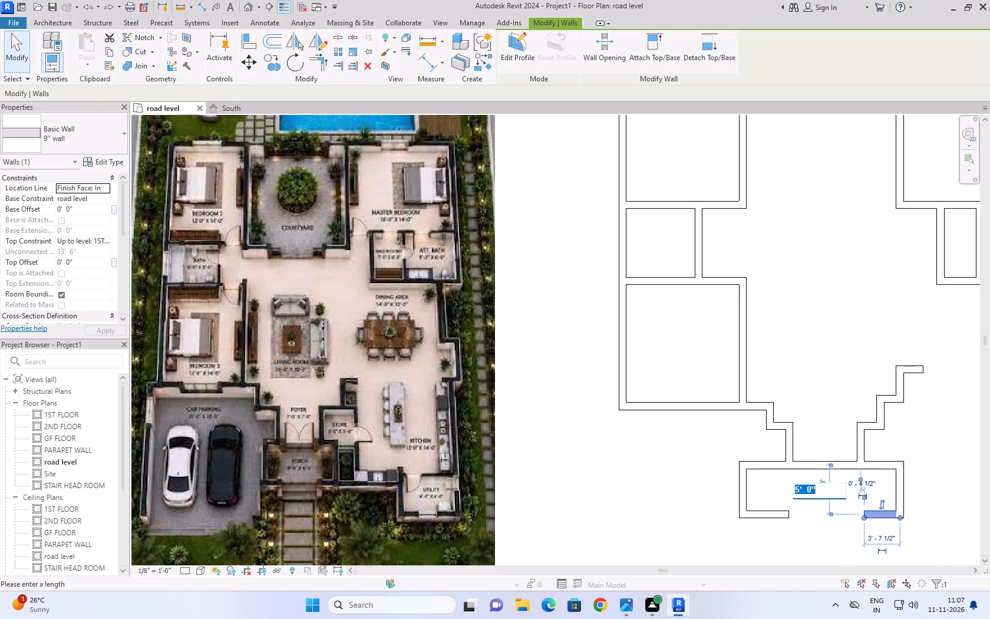
key("6")
key("apostrophe")
key("Return")
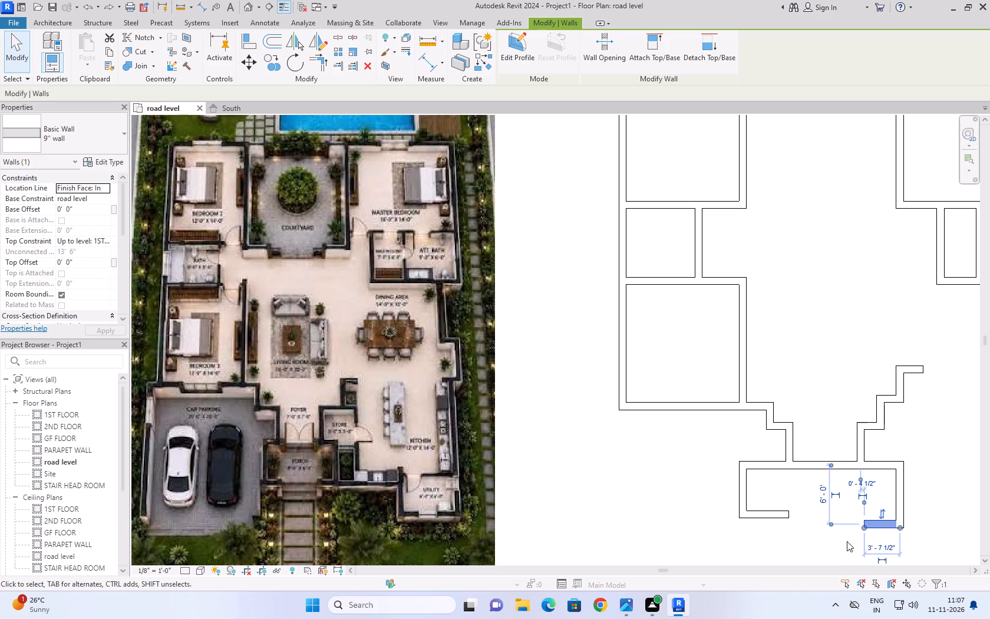
left_click(771, 511)
left_click(702, 492)
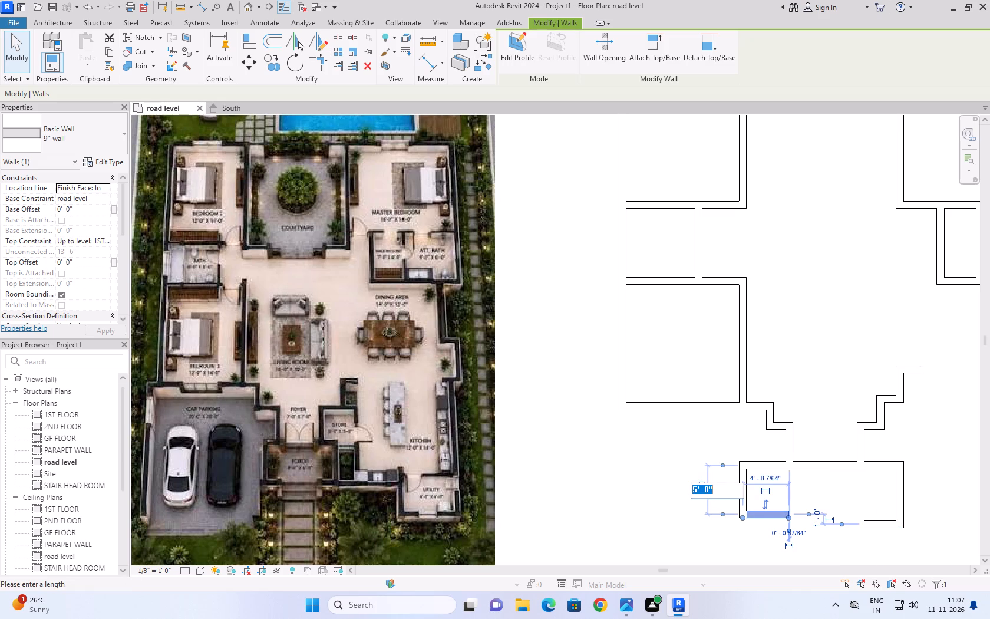
type("6'")
key("Return")
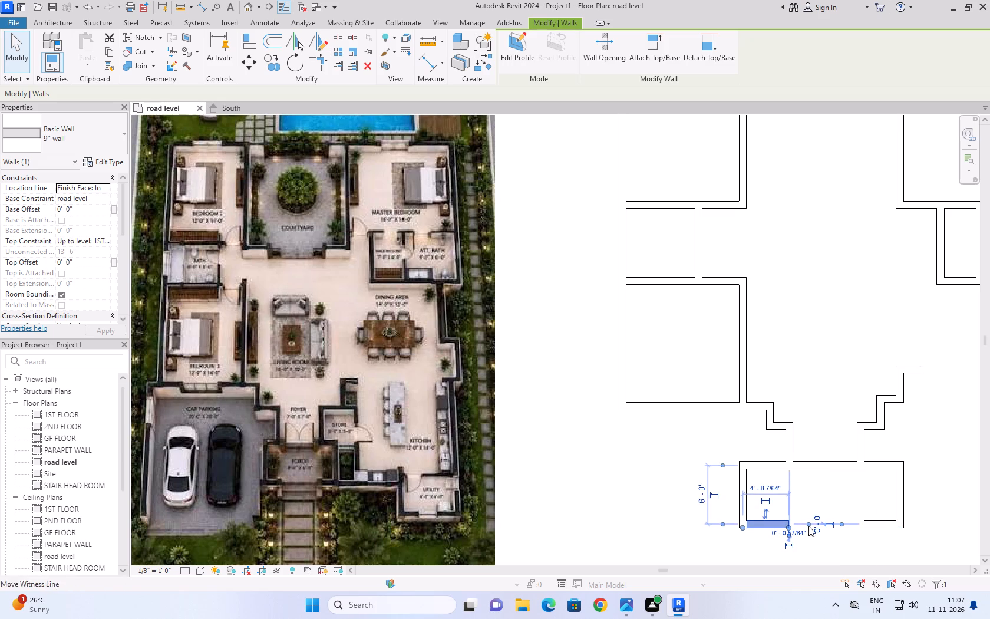
left_click(922, 430)
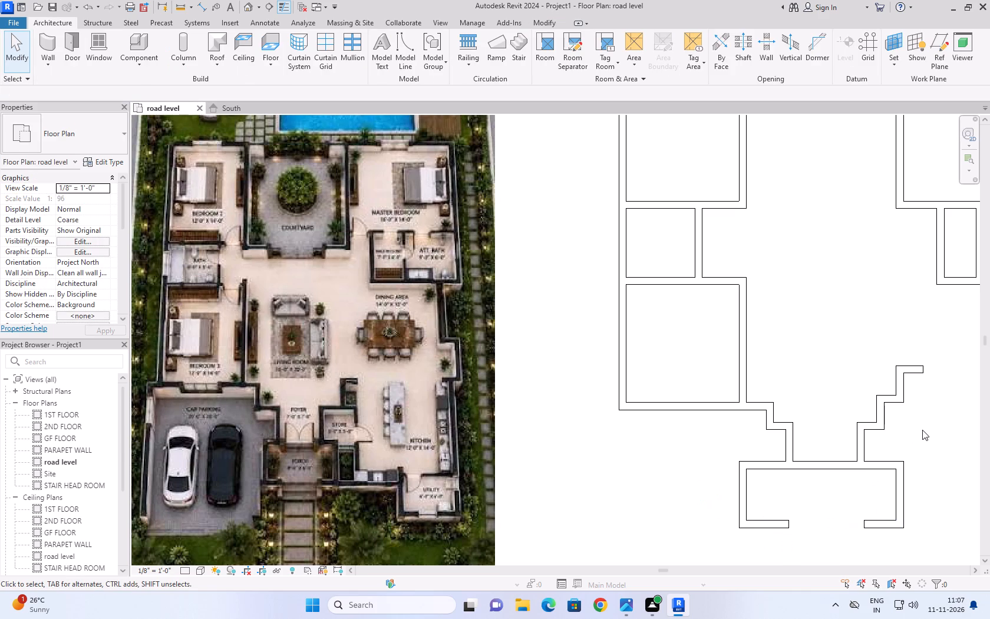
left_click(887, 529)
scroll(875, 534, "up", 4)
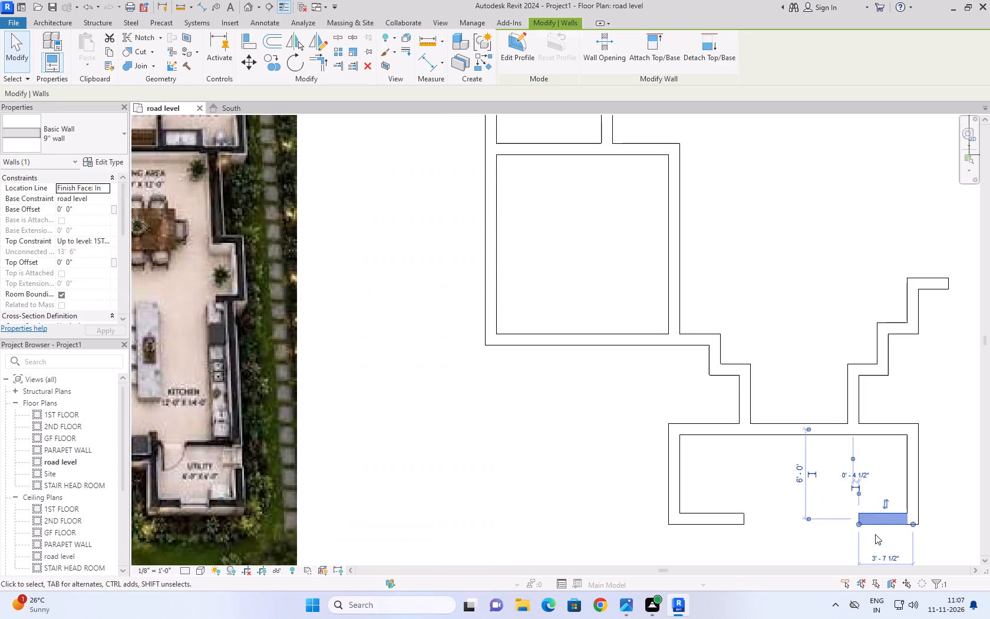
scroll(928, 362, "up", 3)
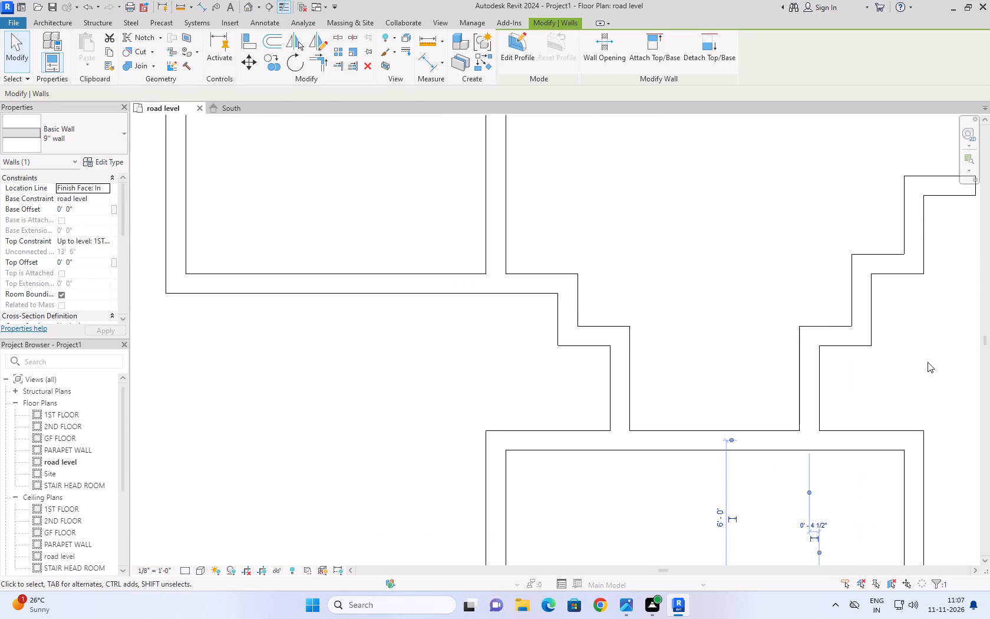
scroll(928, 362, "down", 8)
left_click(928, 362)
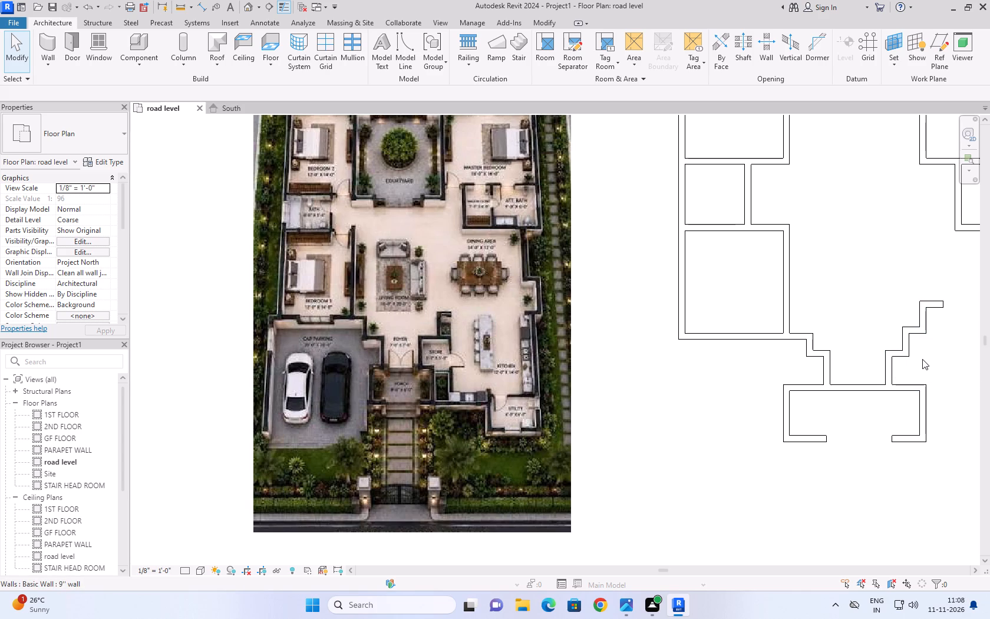
Delete the topmost short horizontal wall and the vertical wall below it from the east stepped entrance walls.
left_click(935, 307)
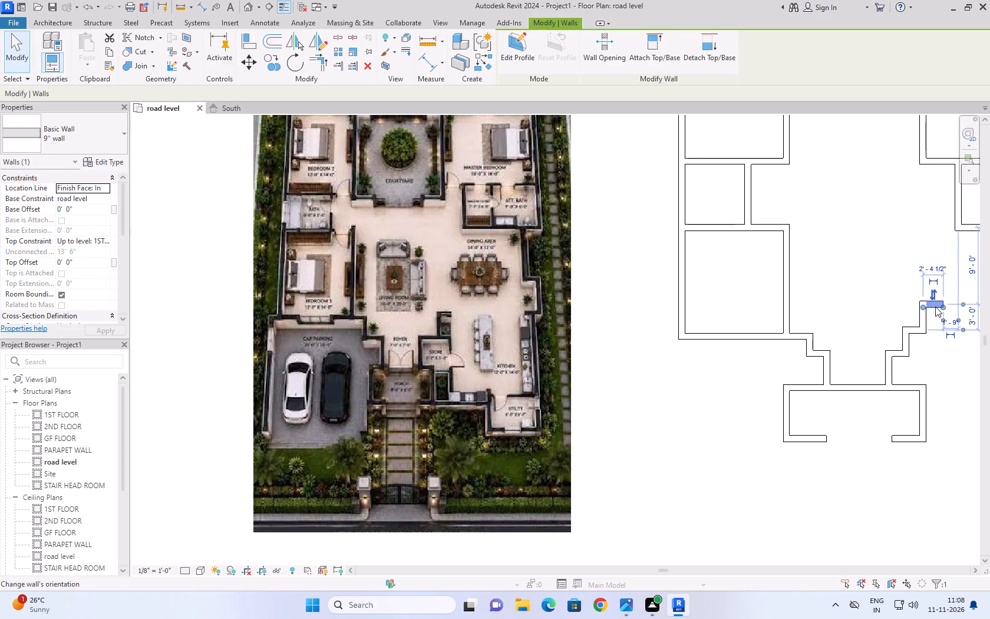
key("Delete")
left_click(919, 307)
key("Delete")
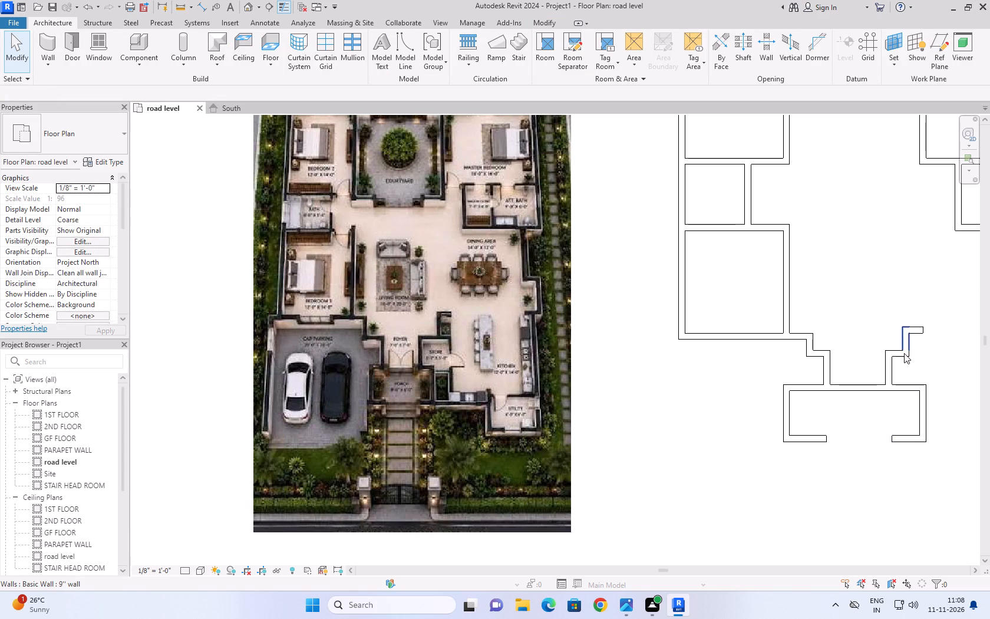
Draw a 9" wall east from the east side's lower step corner to below the upper wall's end, returning south about 1'-4 1/2".
left_click(904, 353)
left_click(908, 354)
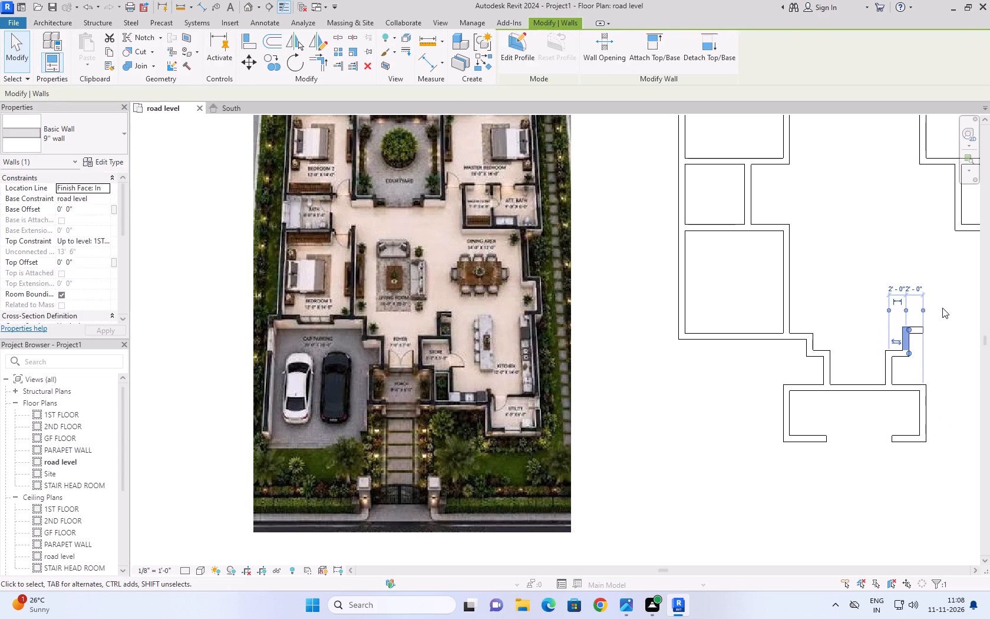
left_click(943, 287)
type("WA")
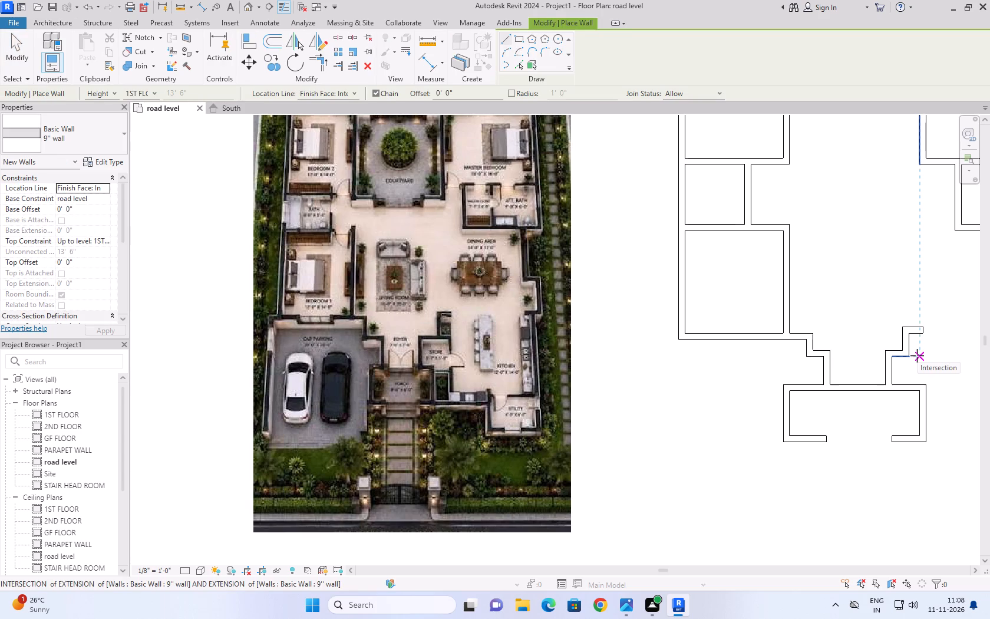
left_click(909, 355)
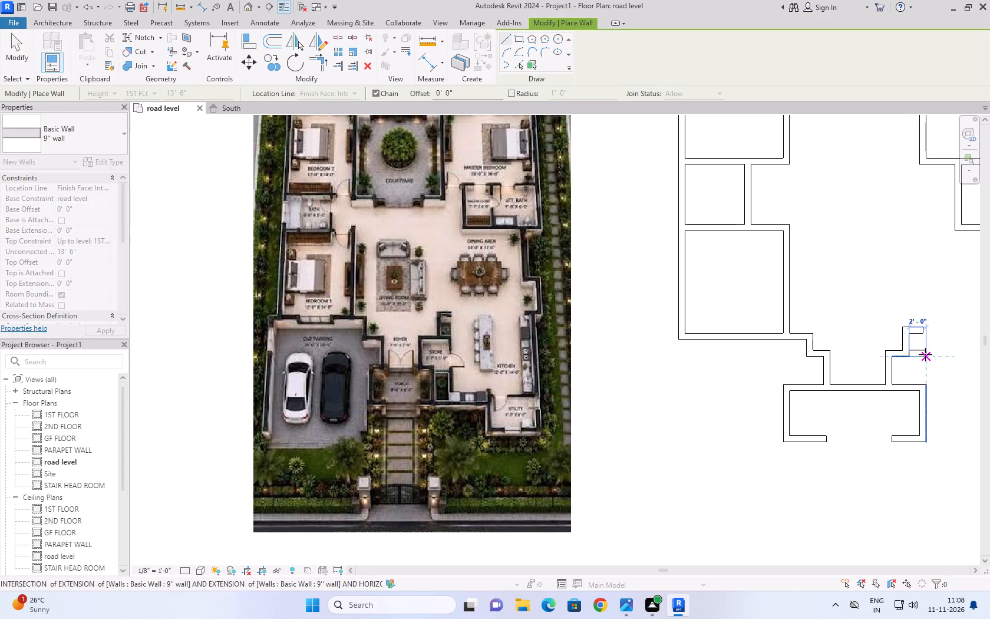
left_click(923, 354)
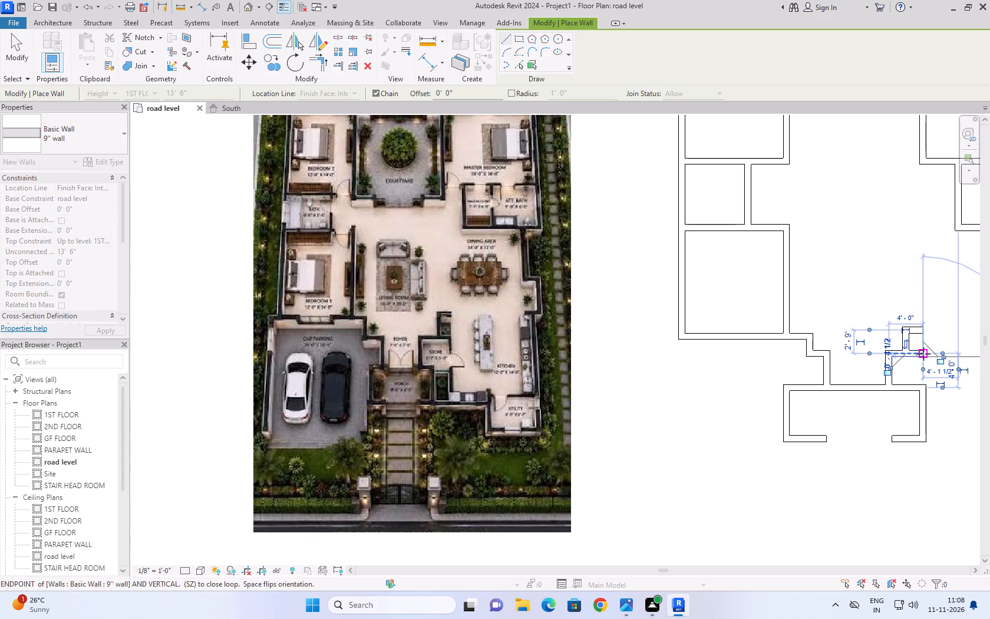
scroll(923, 354, "up", 3)
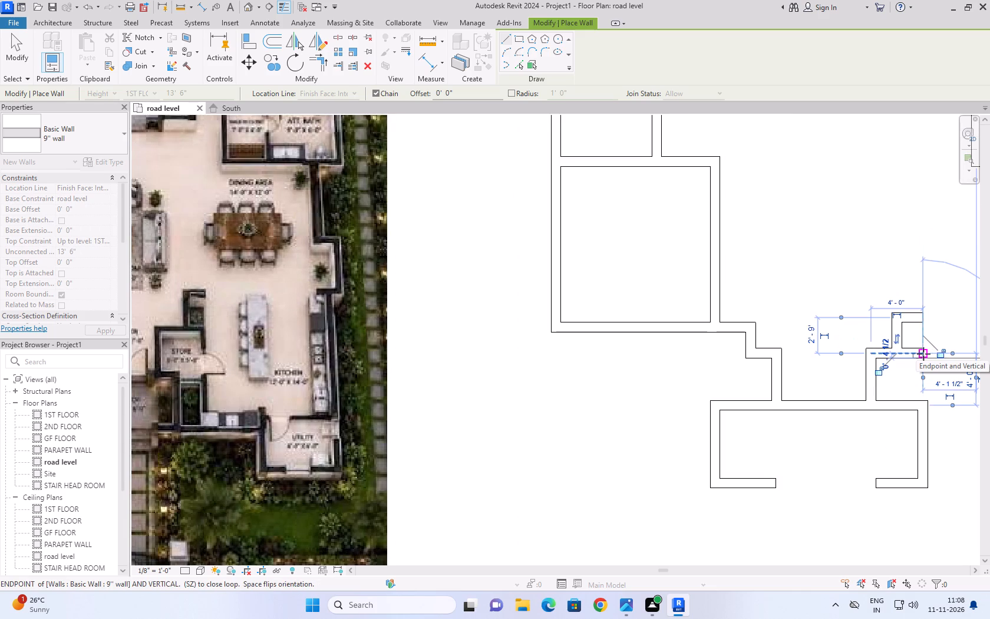
left_click(923, 371)
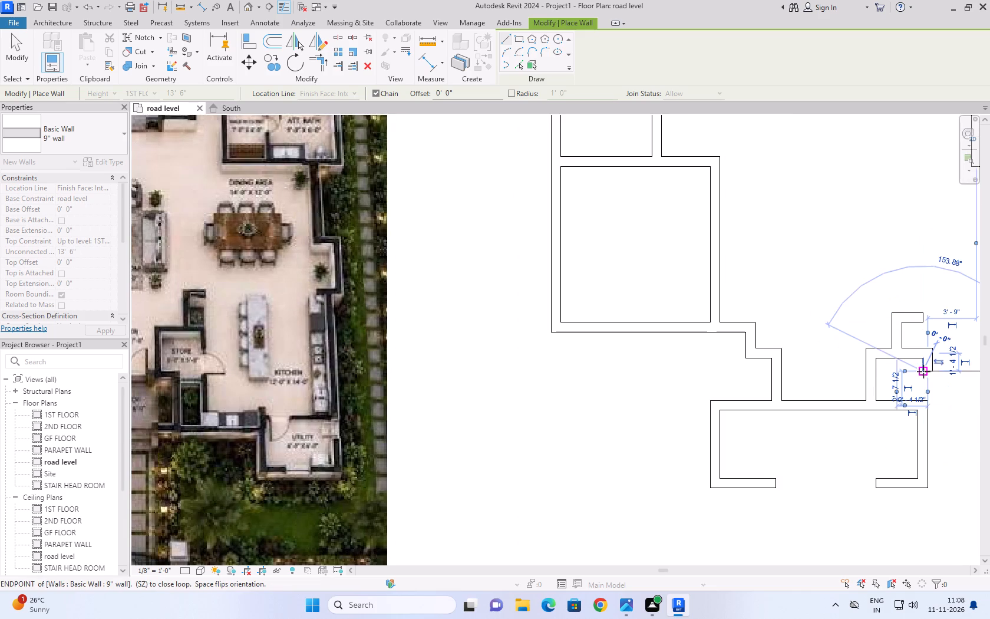
key("Escape")
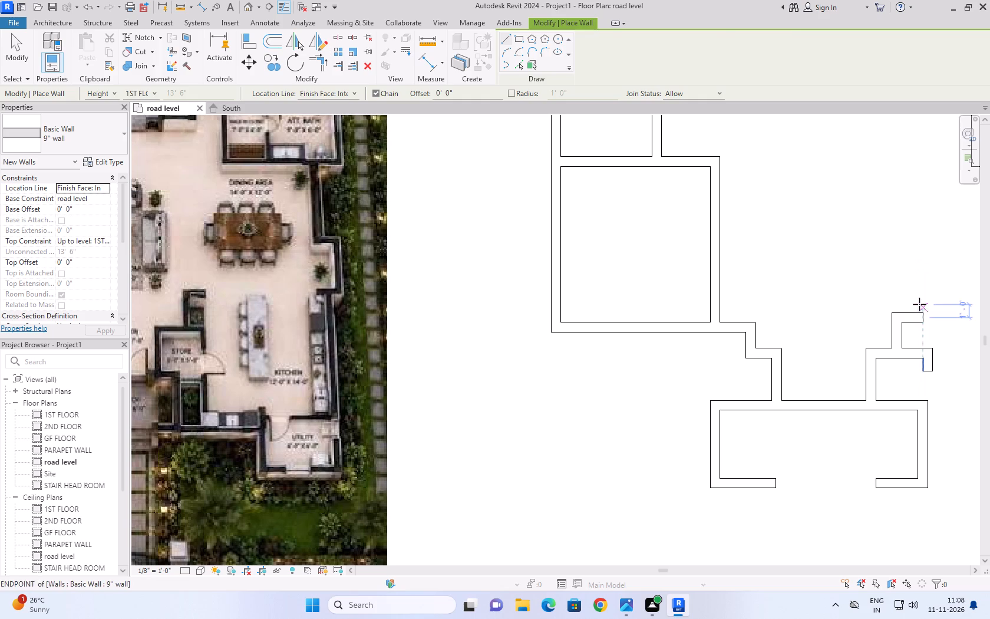
key("Escape")
key("Escape")
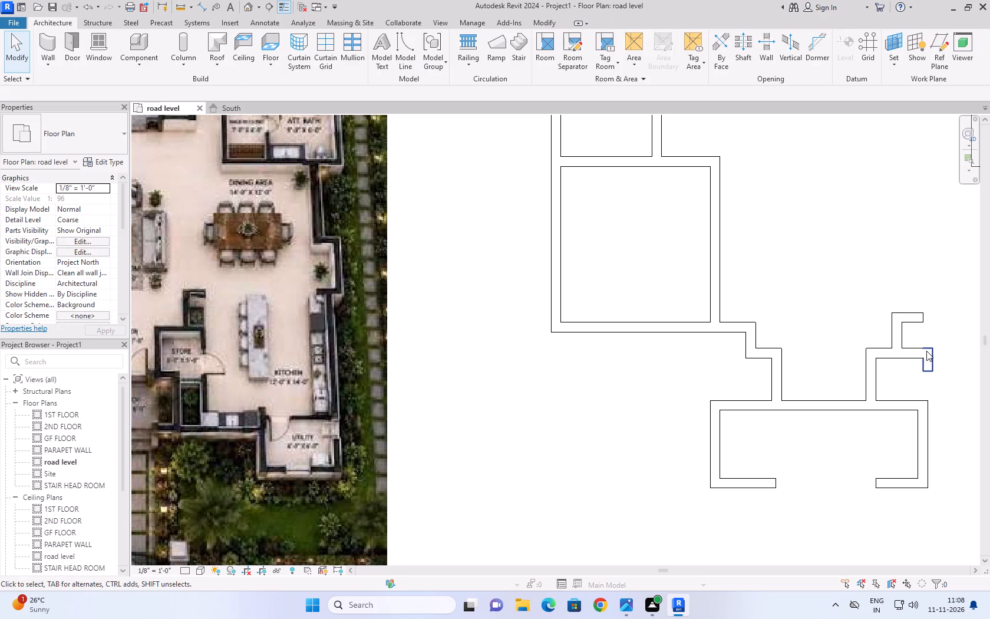
Align the free end of the upper short horizontal wall with the outer east face of the new south return.
scroll(936, 328, "down", 1)
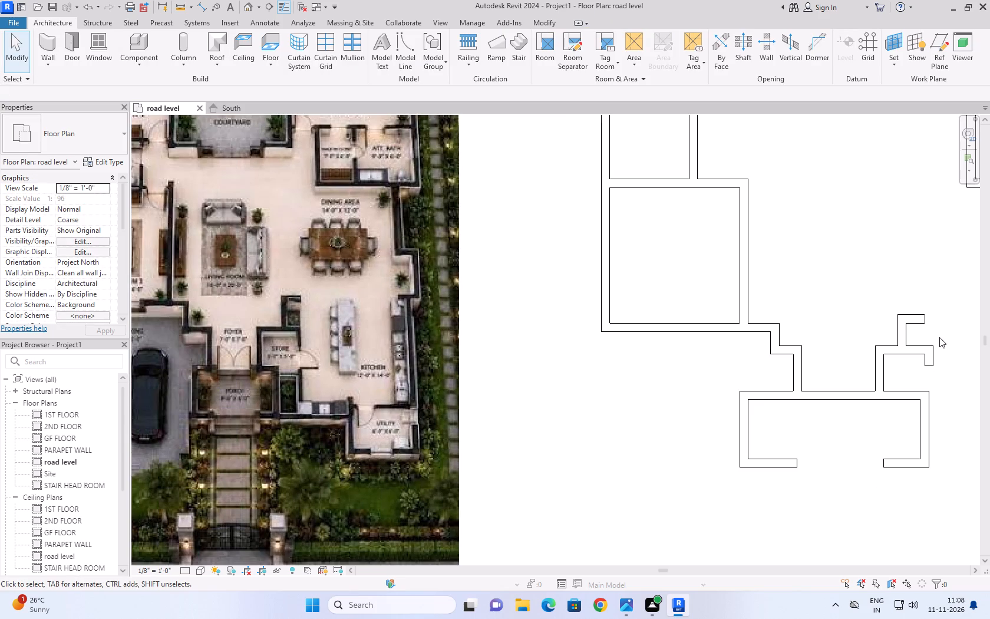
type("AL")
left_click(934, 351)
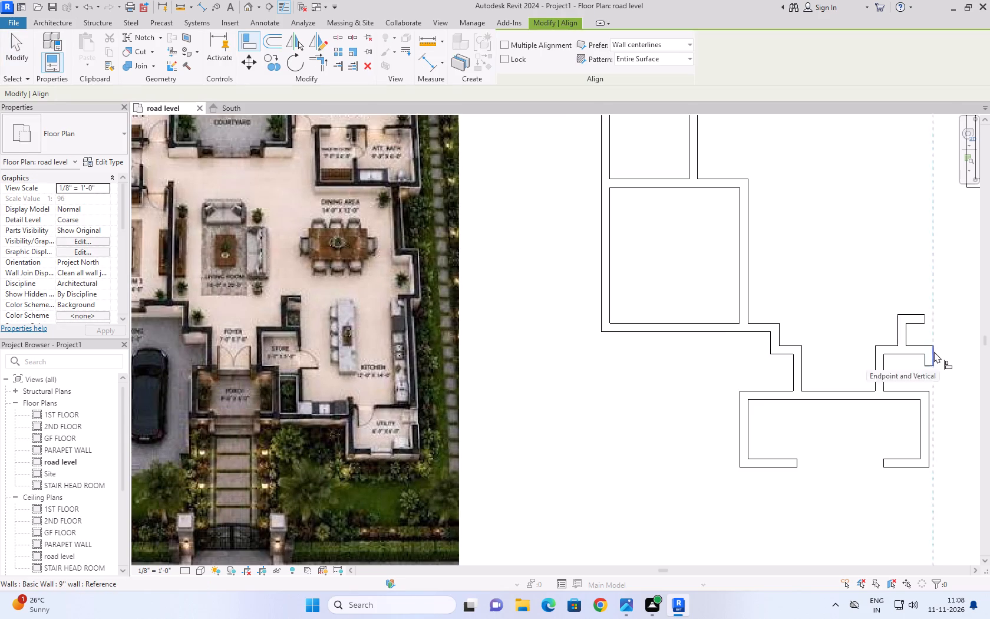
left_click(926, 320)
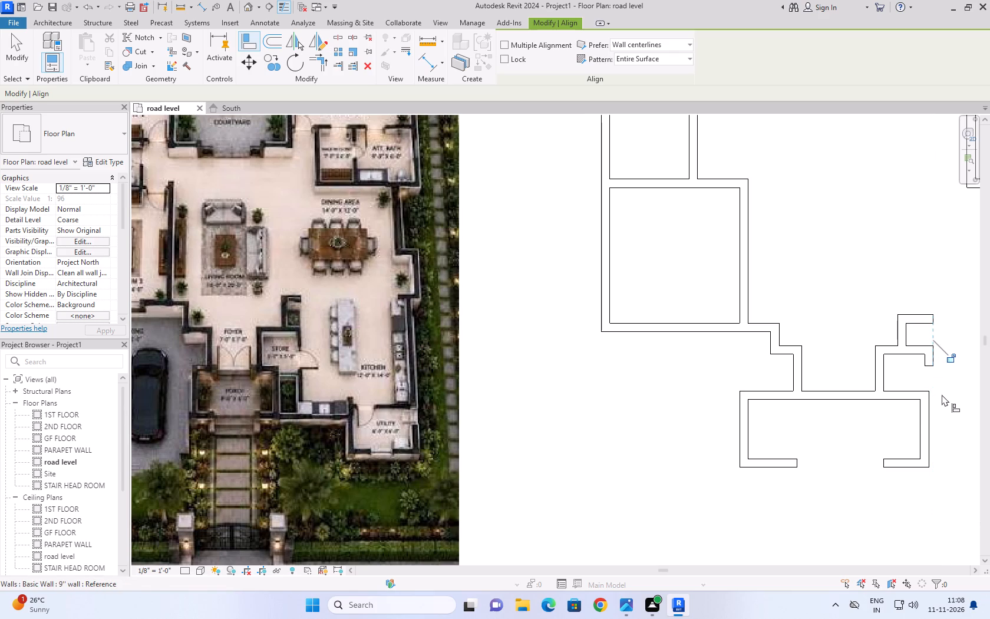
scroll(942, 394, "down", 2)
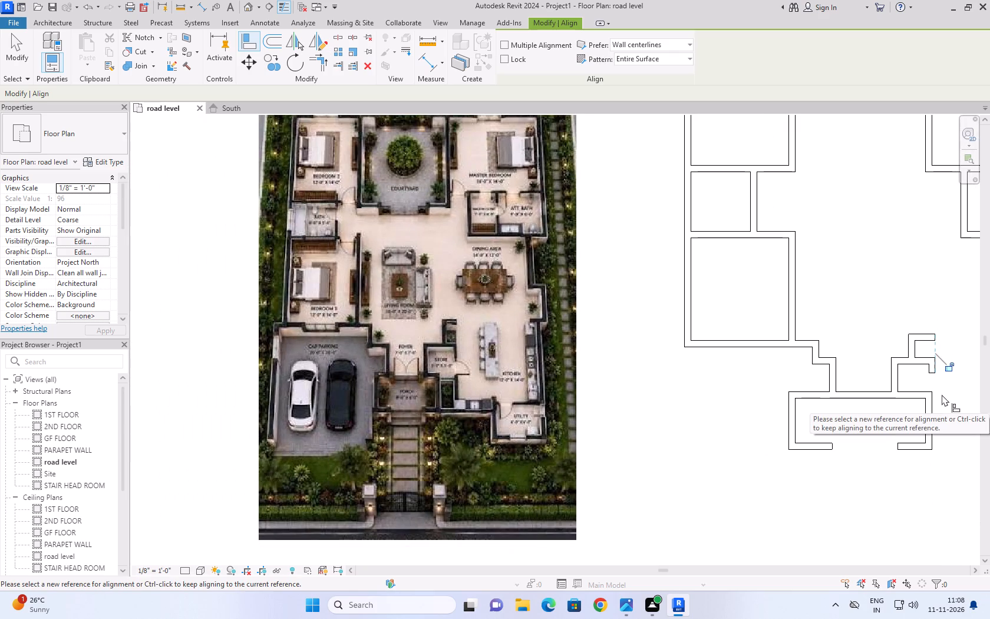
Draw 9" walls from the porch's southeast corner: 7'-4 1/2" east, 6'-0" south, 7'-4 1/2" east, 6'-0" north, and back west to close the utility room.
key("Escape")
key("Escape")
middle_click_drag(897, 497, 897, 497)
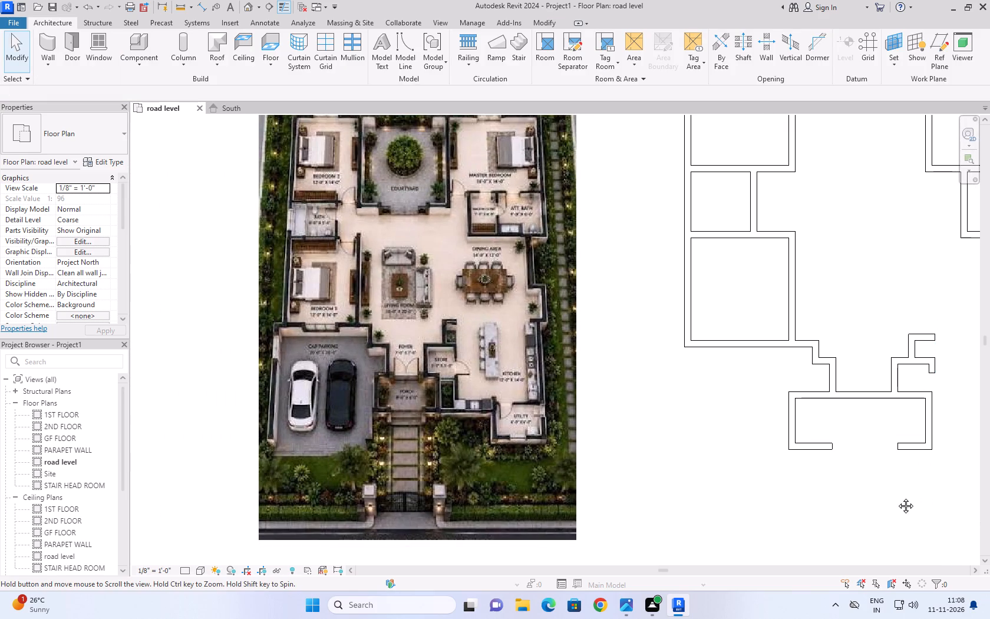
middle_click_drag(897, 497, 765, 442)
scroll(765, 442, "down", 2)
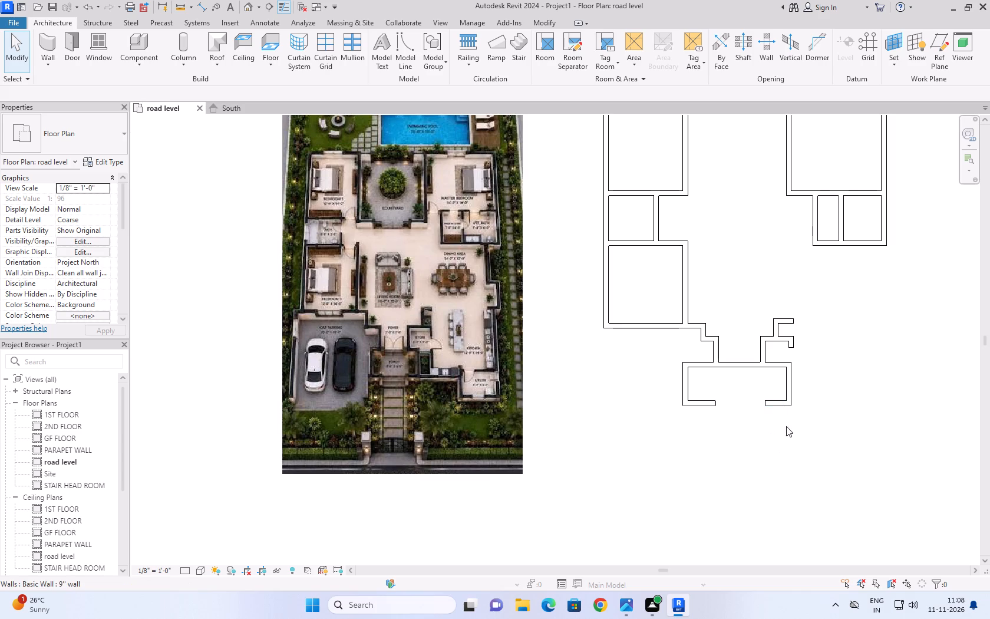
type("WA")
left_click(793, 407)
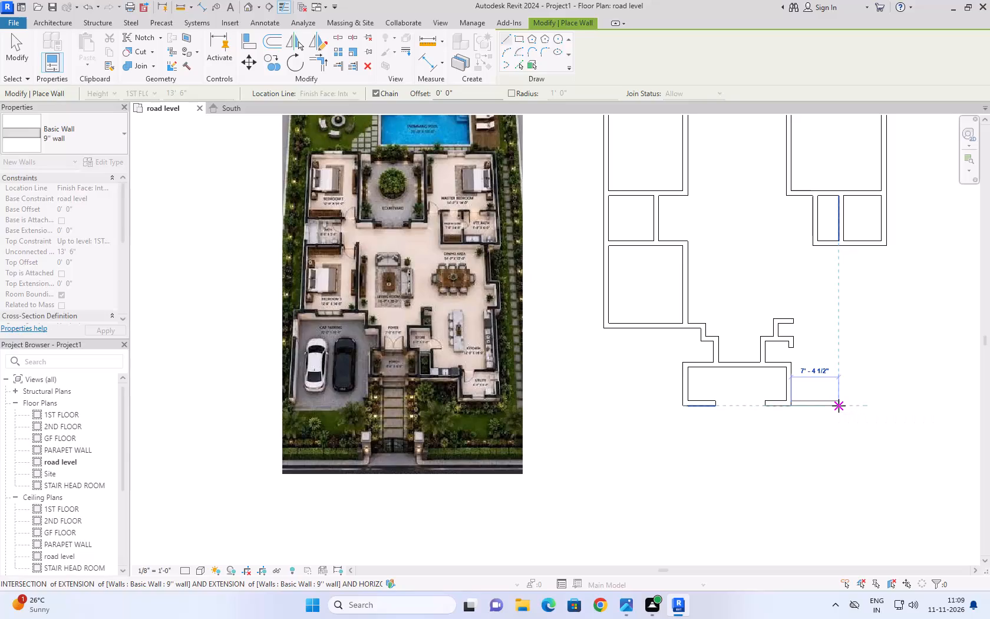
left_click(839, 406)
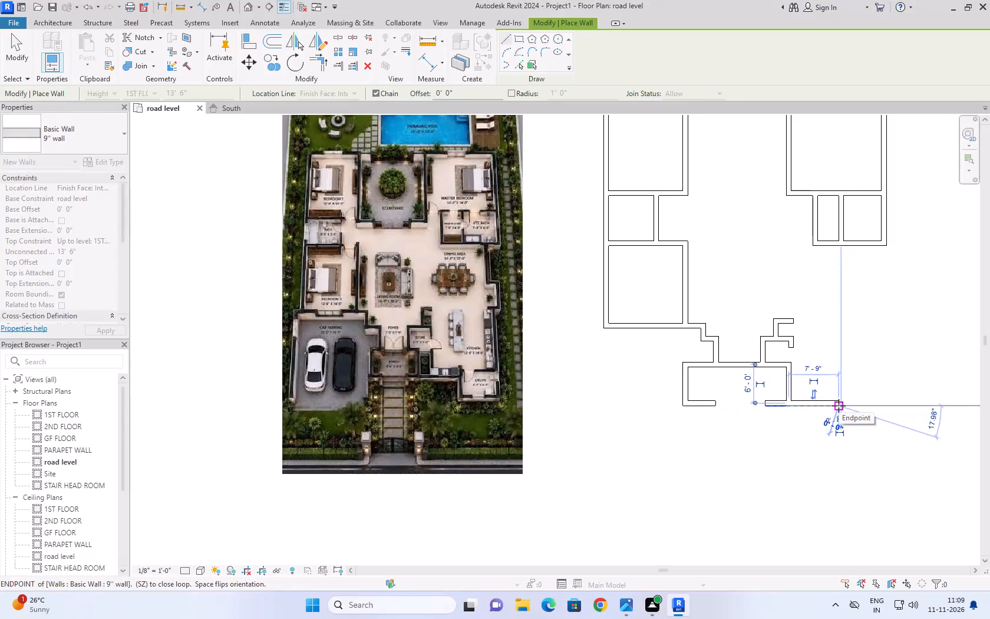
left_click(837, 445)
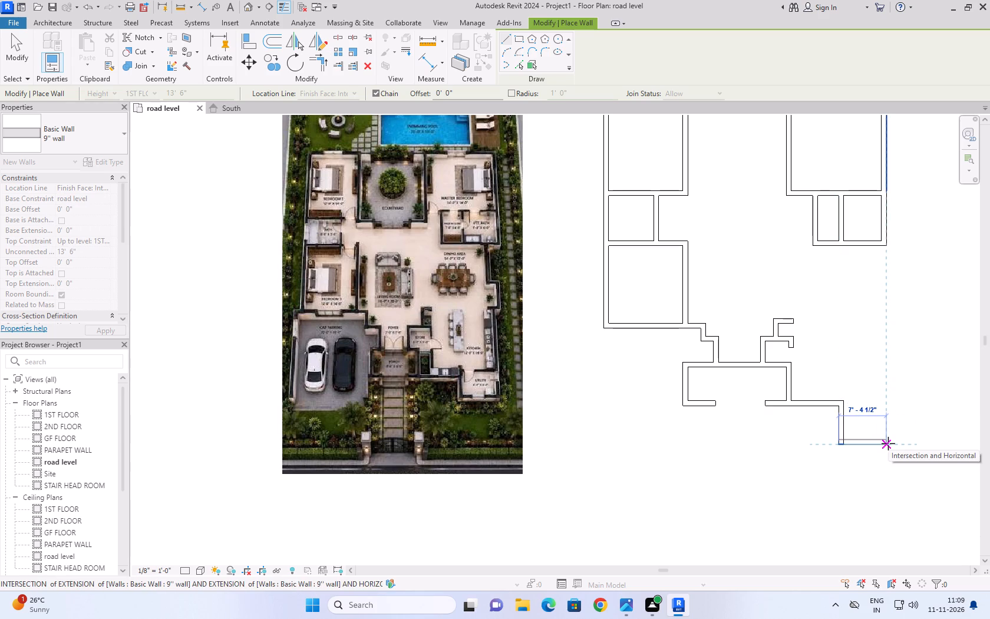
left_click(888, 443)
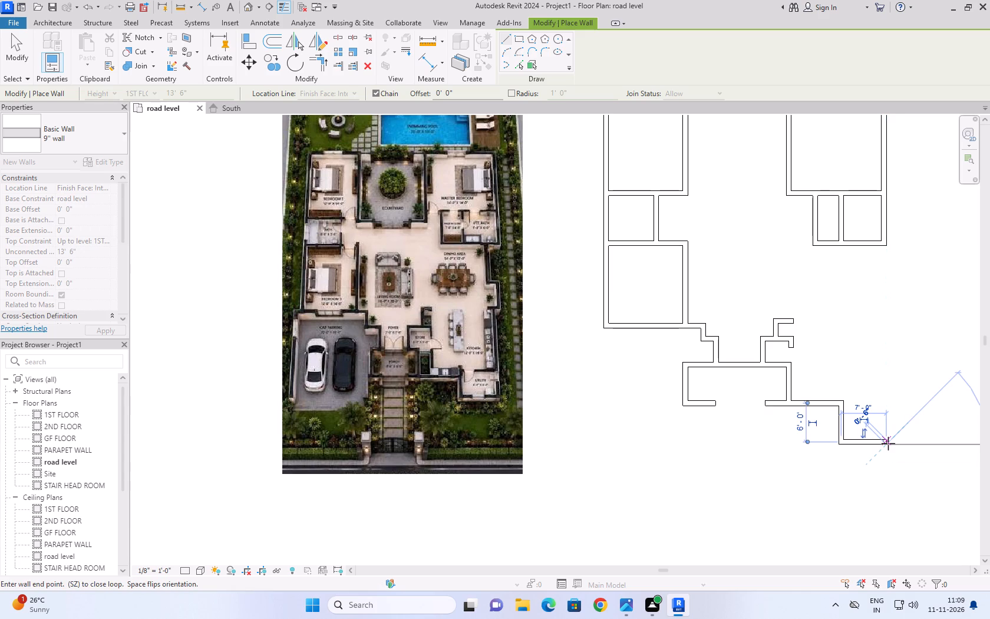
left_click(889, 402)
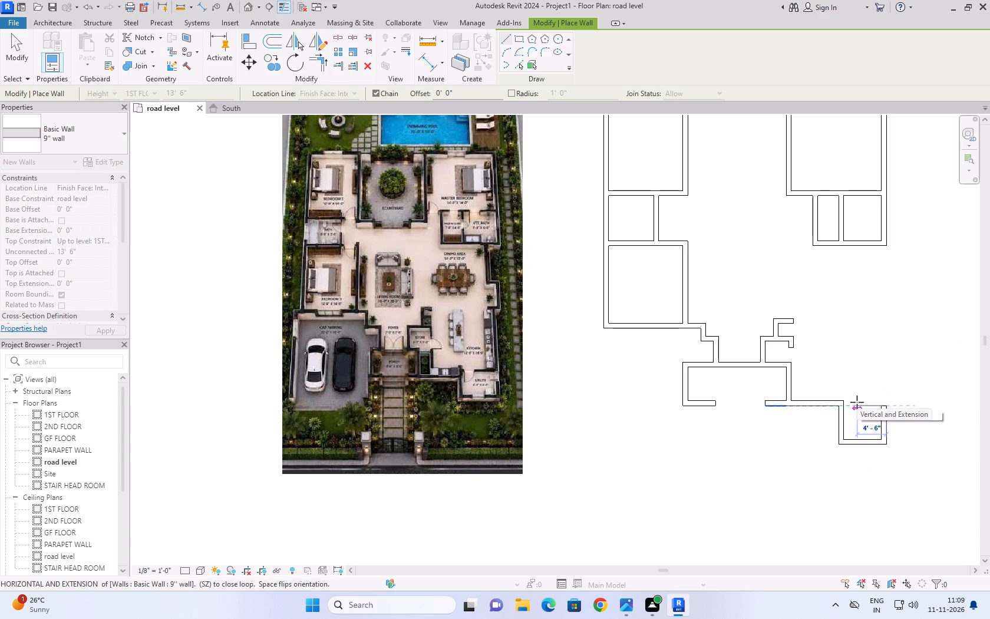
key("space")
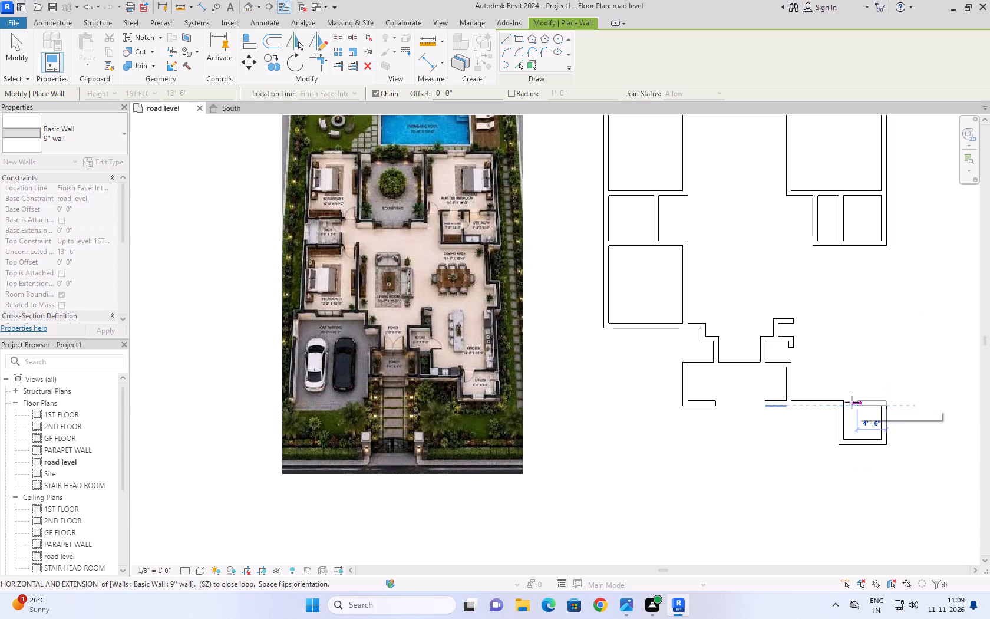
left_click(841, 403)
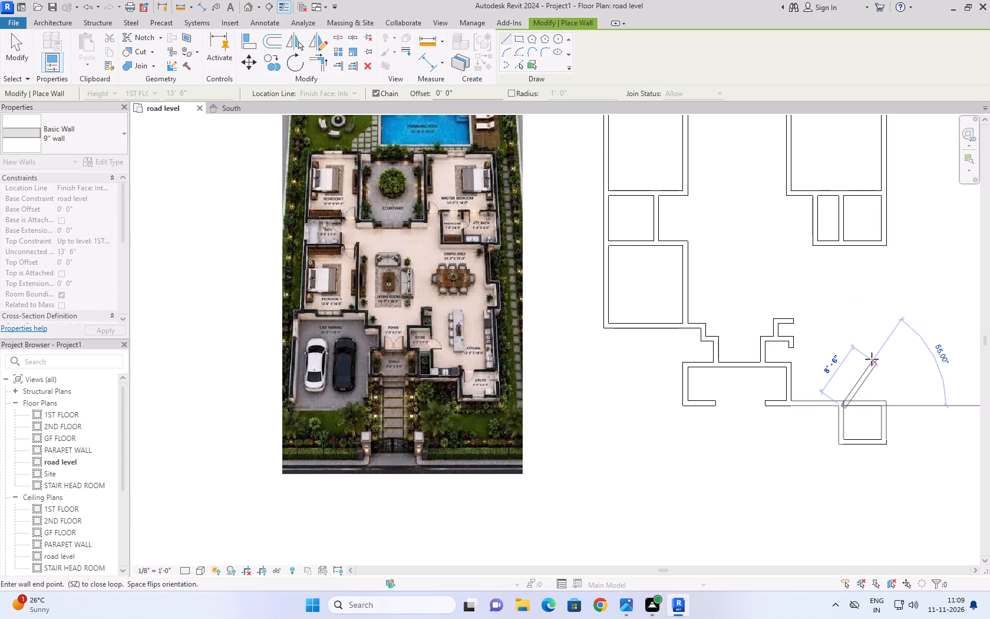
key("Escape")
Draw a 9" wall 12'-0" north from the utility room's northeast corner, with a return about 2'-6" west at its top.
left_click(887, 400)
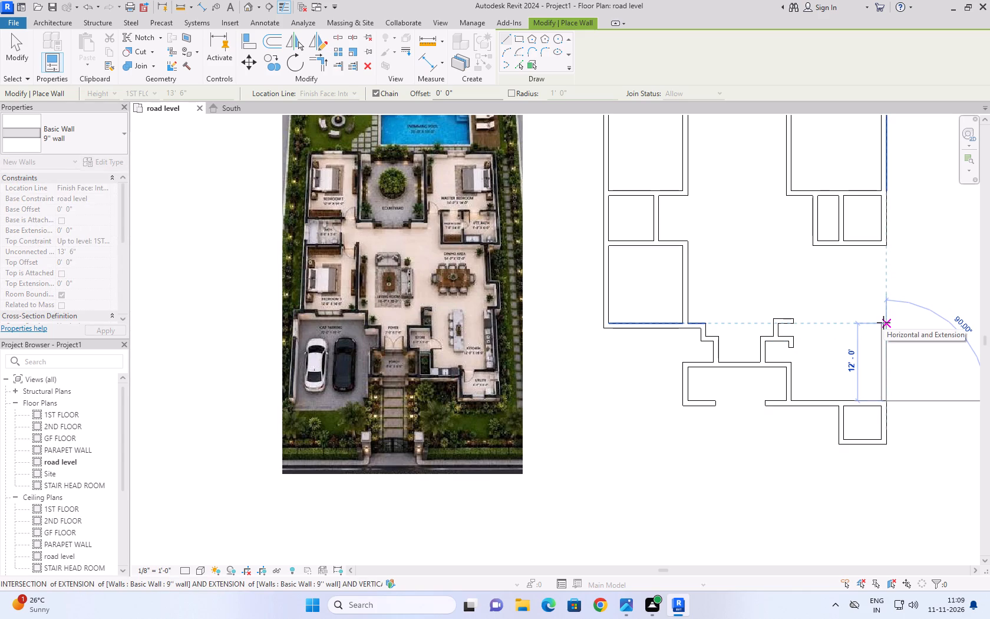
left_click(883, 322)
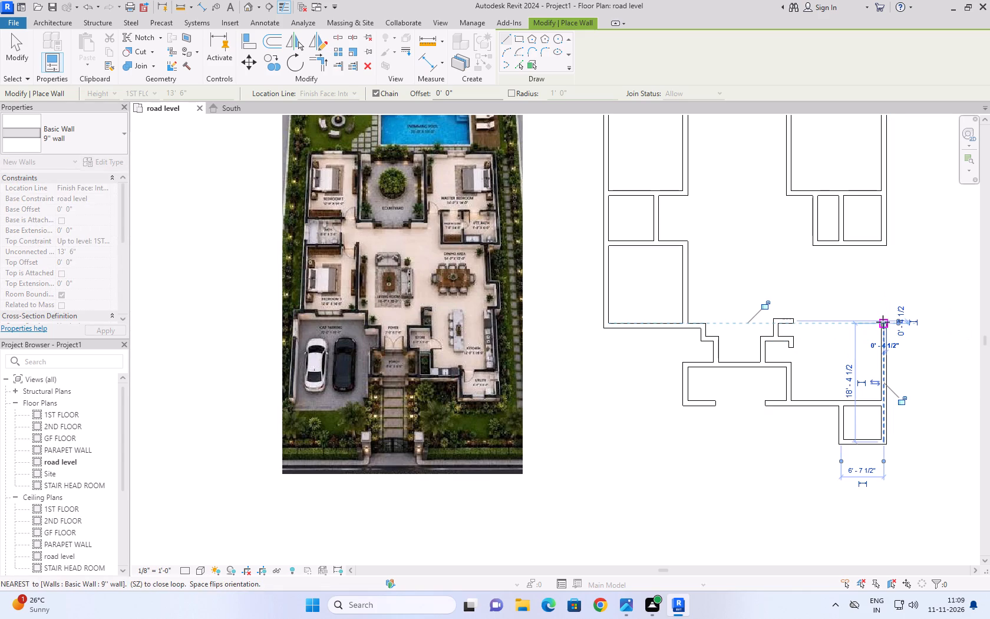
left_click(871, 322)
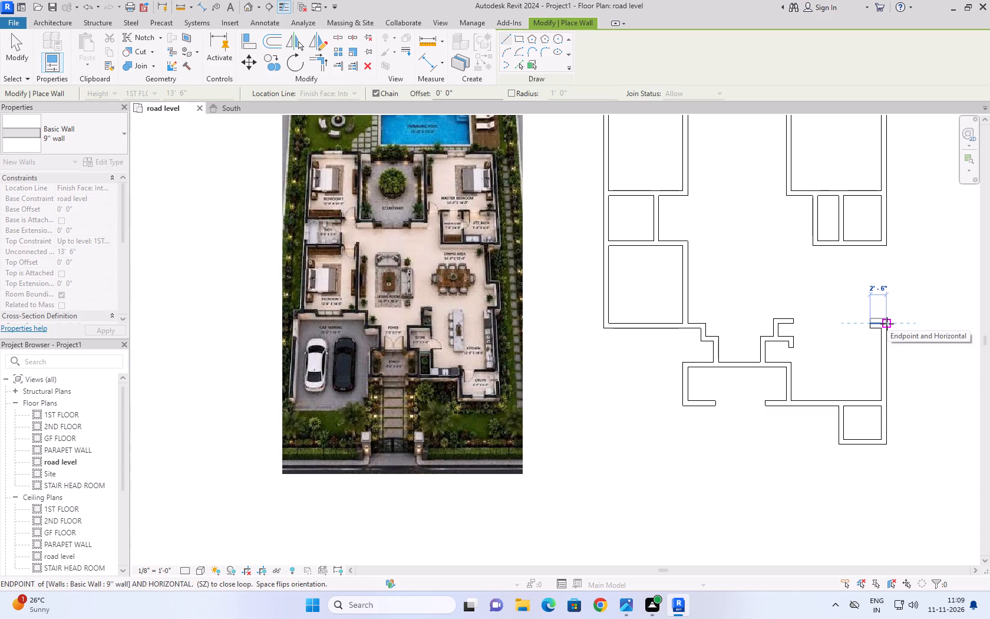
key("Escape")
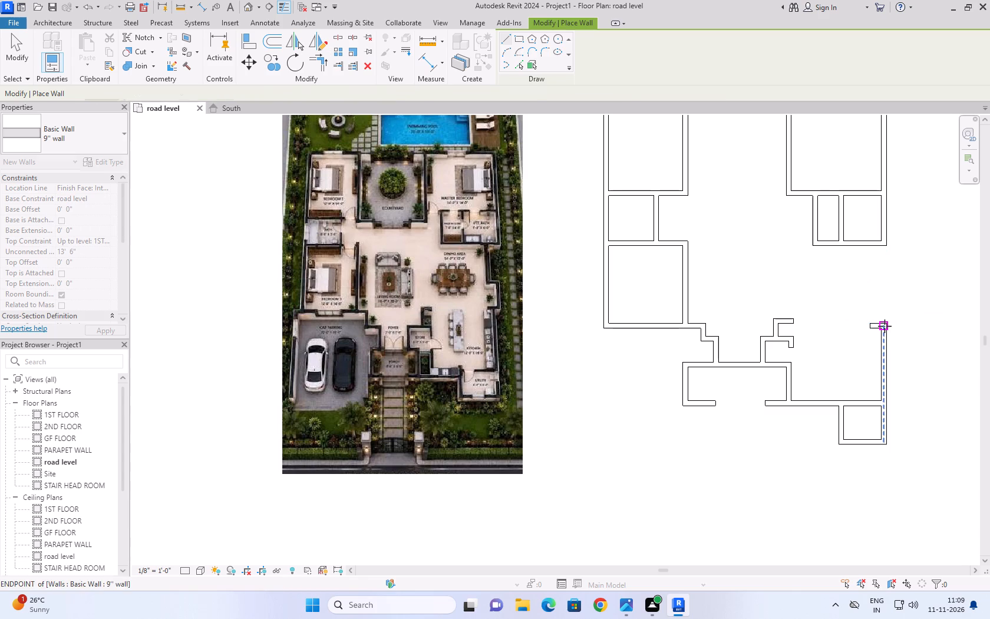
key("Escape")
Stretch the short return's east end past the kitchen's east wall, making it 5'-0" long.
left_click(880, 324)
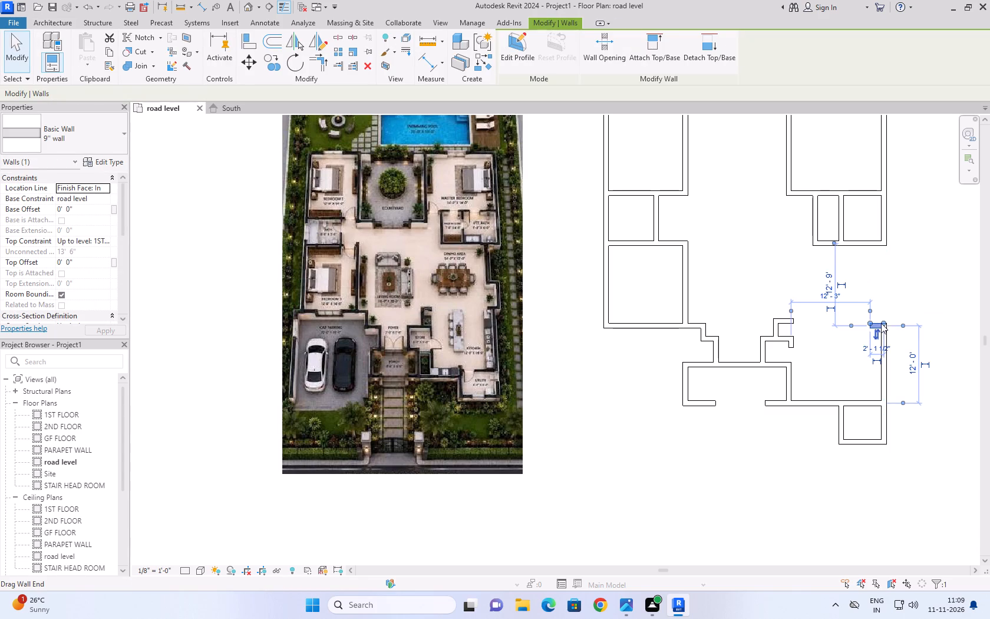
left_click_drag(884, 323, 895, 324)
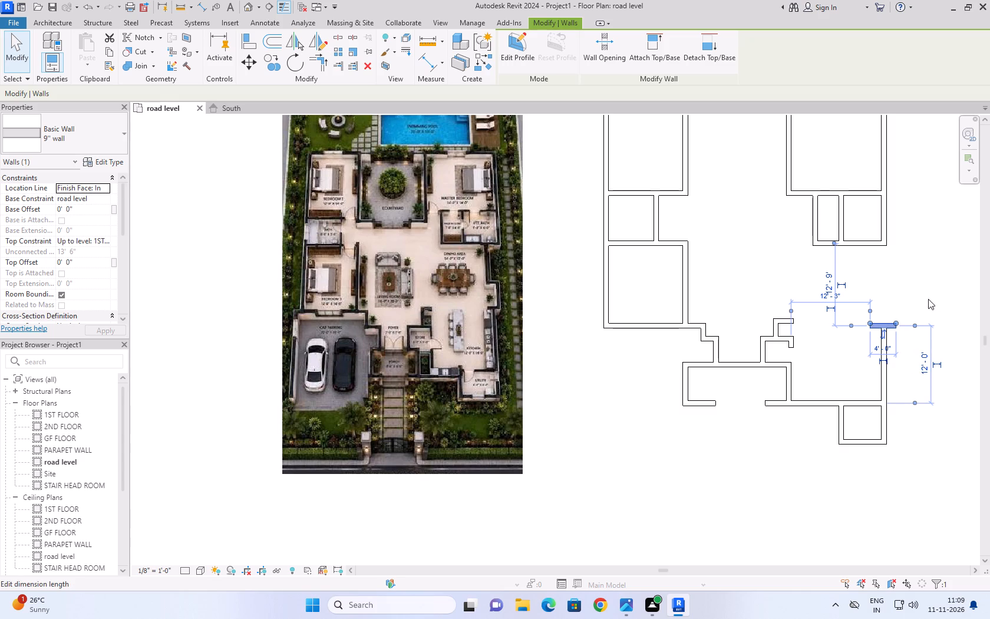
left_click_drag(895, 323, 899, 324)
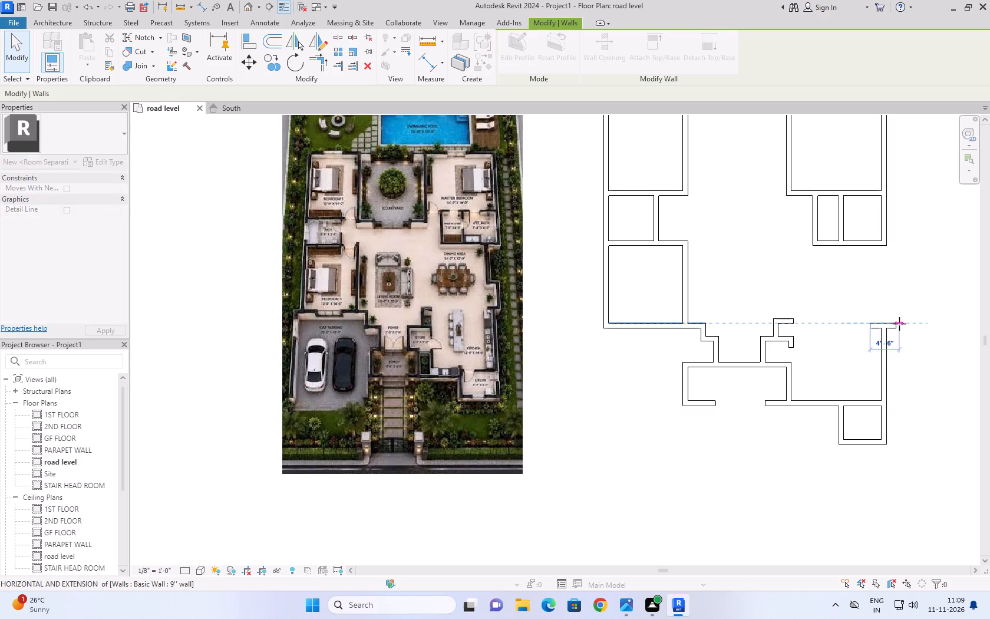
left_click_drag(899, 324, 901, 324)
left_click(930, 289)
left_click(901, 328)
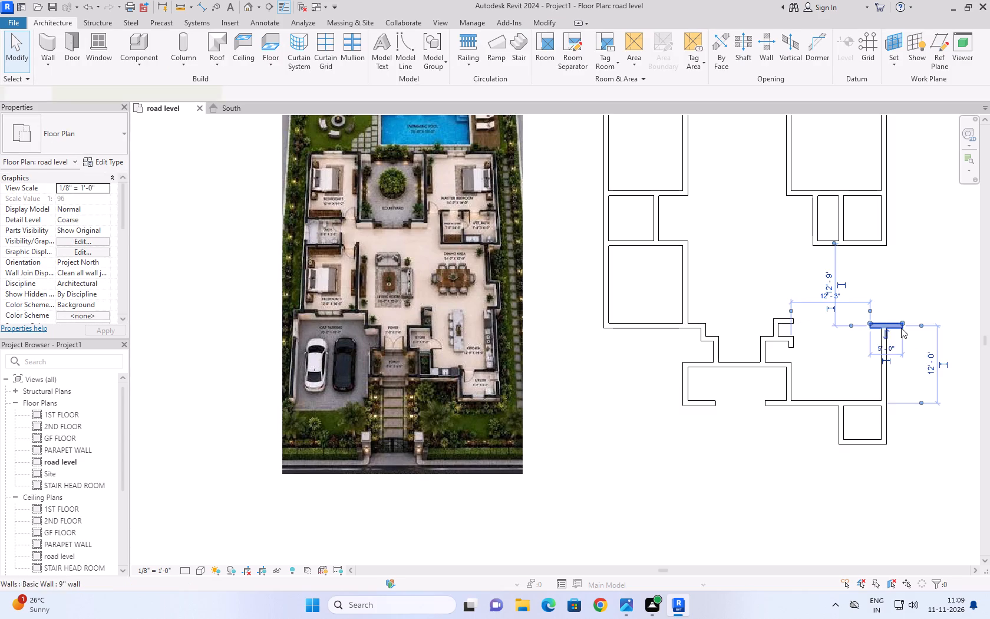
left_click(922, 283)
Draw 9" walls from the return's east end: 6'-0" north, 2'-6" west, and about 3'-10" north toward the attached bath.
type("WA")
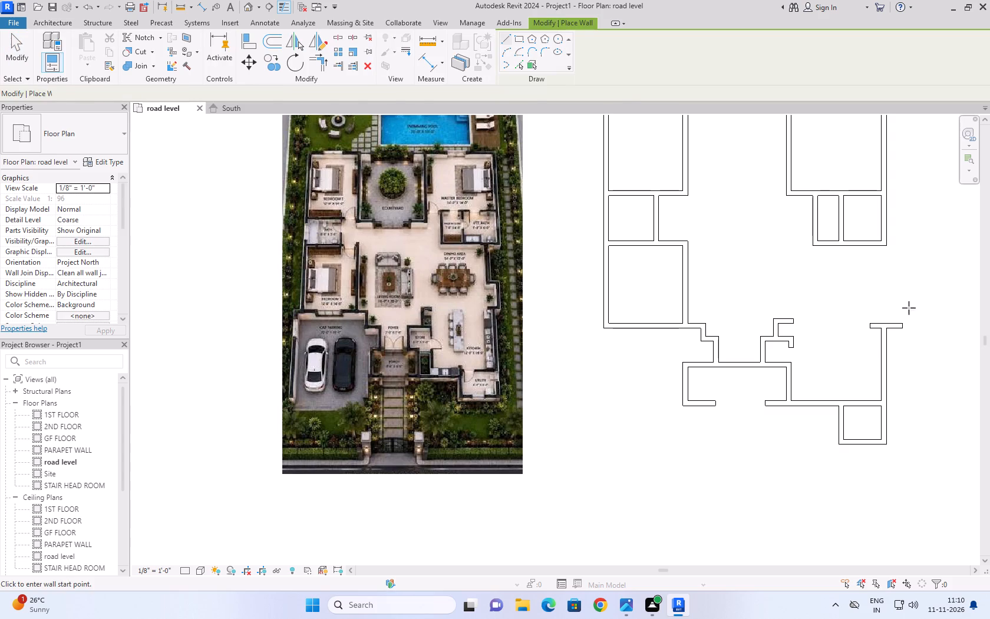
left_click(902, 322)
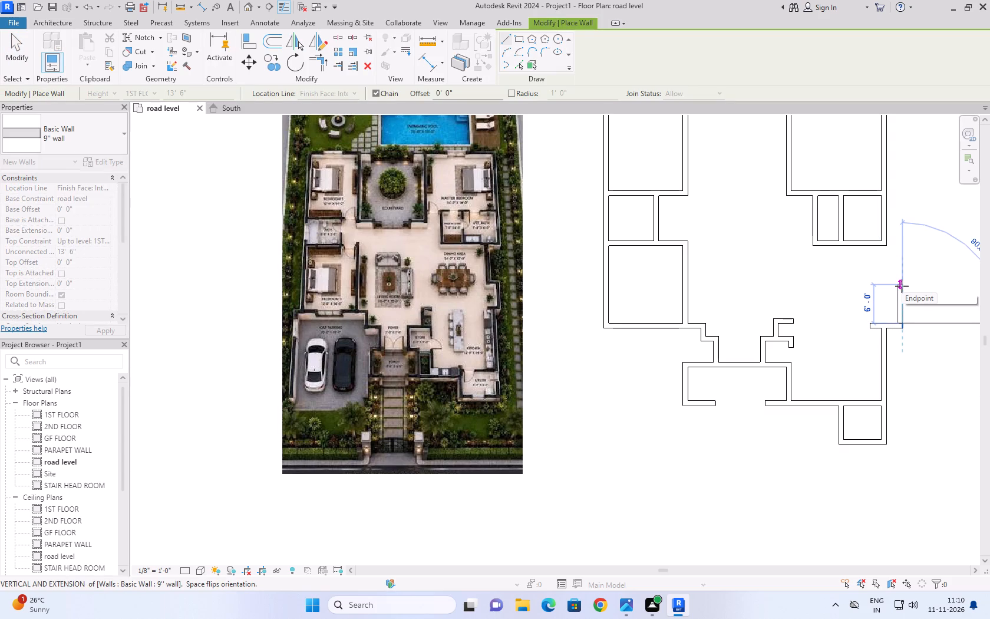
left_click(902, 286)
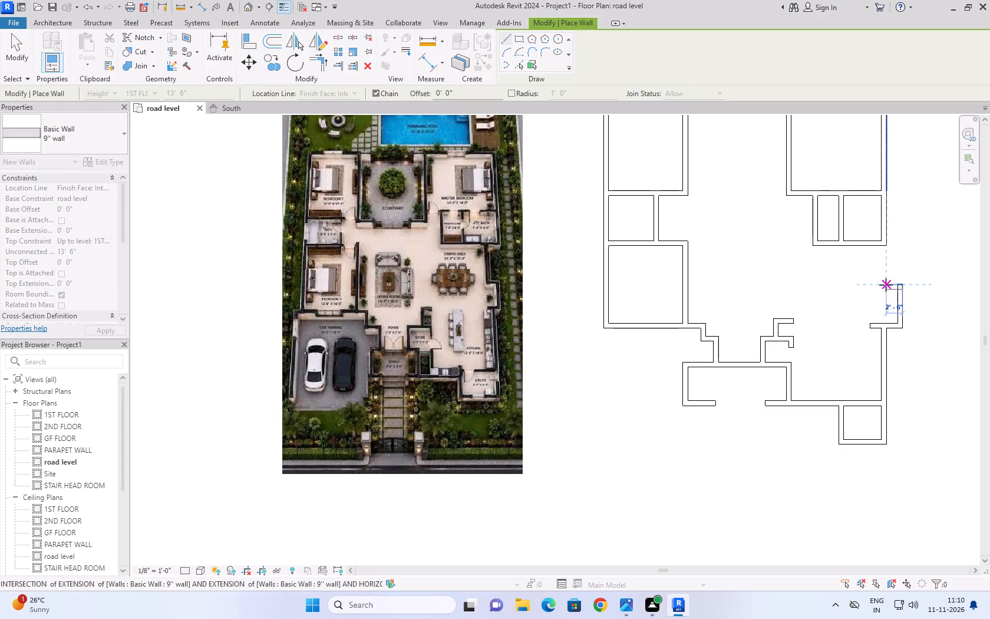
left_click(886, 285)
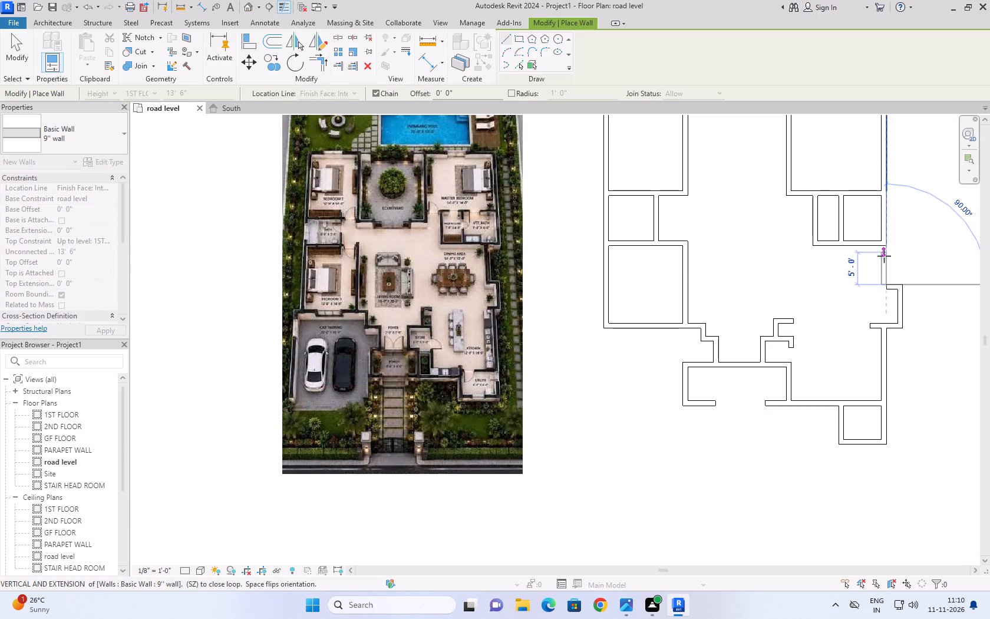
left_click(884, 264)
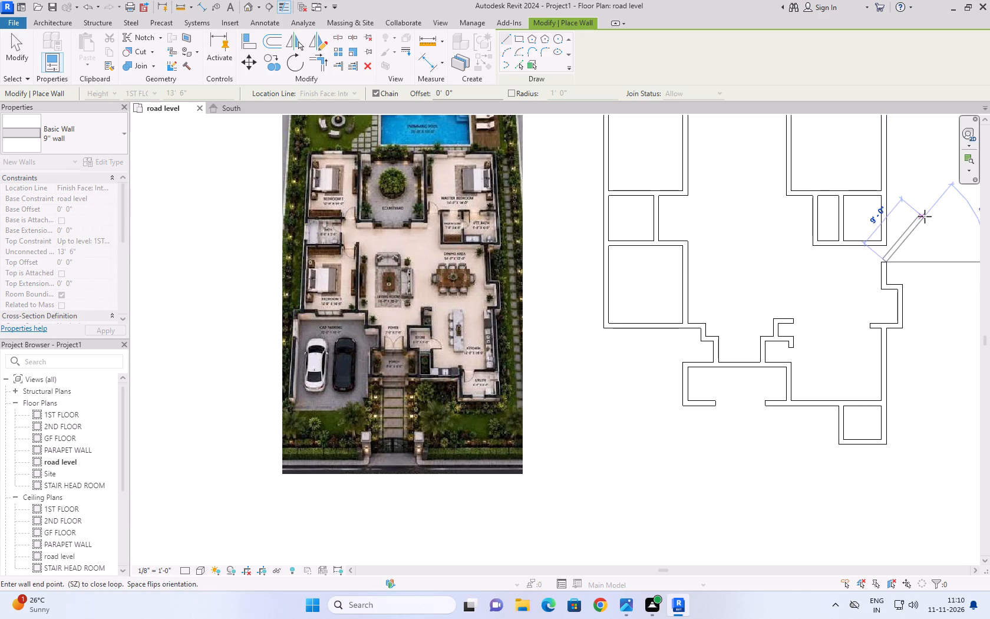
key("Escape")
key("Escape")
Move the master bedroom's east exterior wall 2'-0" east, widening the attached bath below as well.
scroll(925, 216, "down", 3)
middle_click_drag(940, 245, 880, 322)
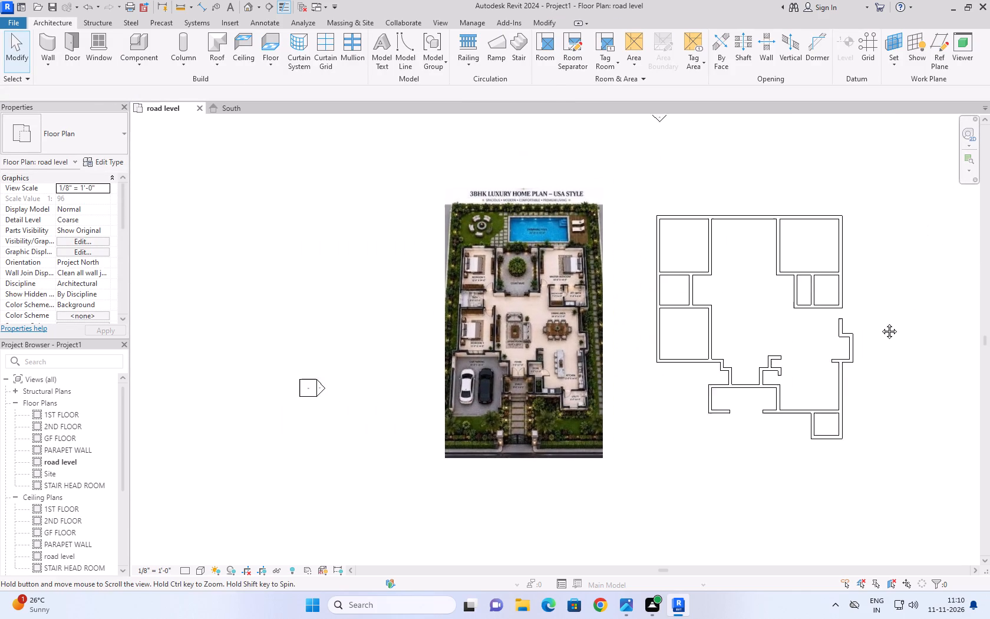
middle_click_drag(880, 322, 874, 329)
left_click(834, 268)
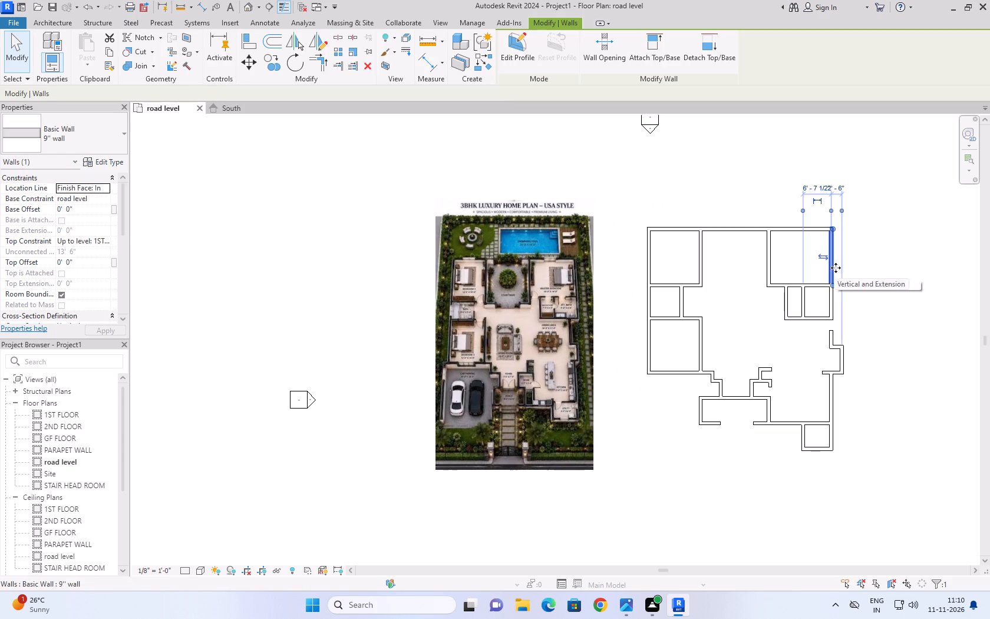
key("Right")
key("Right")
key("Right")
key("Right")
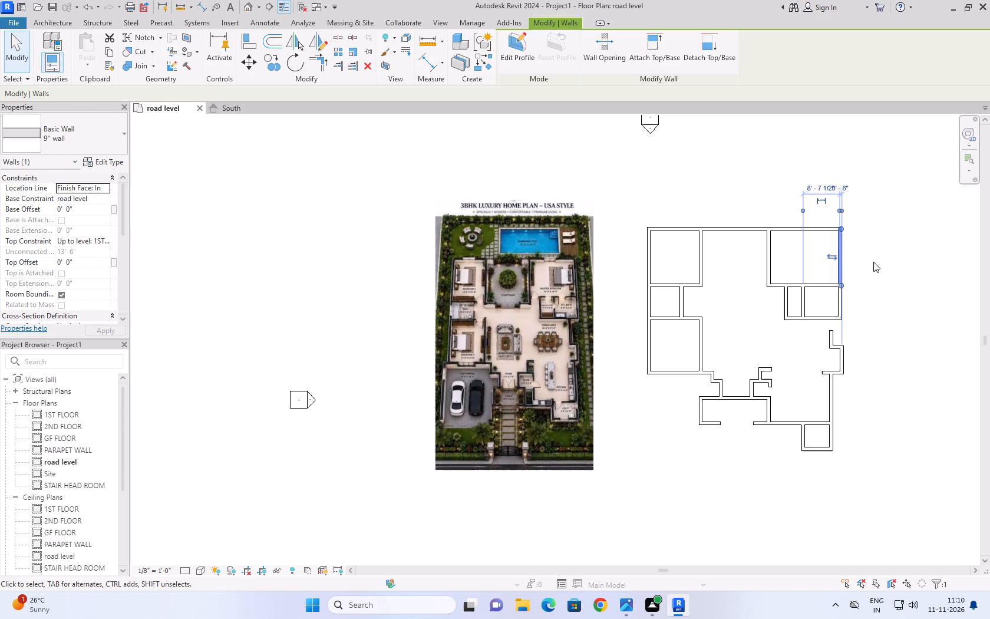
key("Right")
key("Left")
left_click(890, 317)
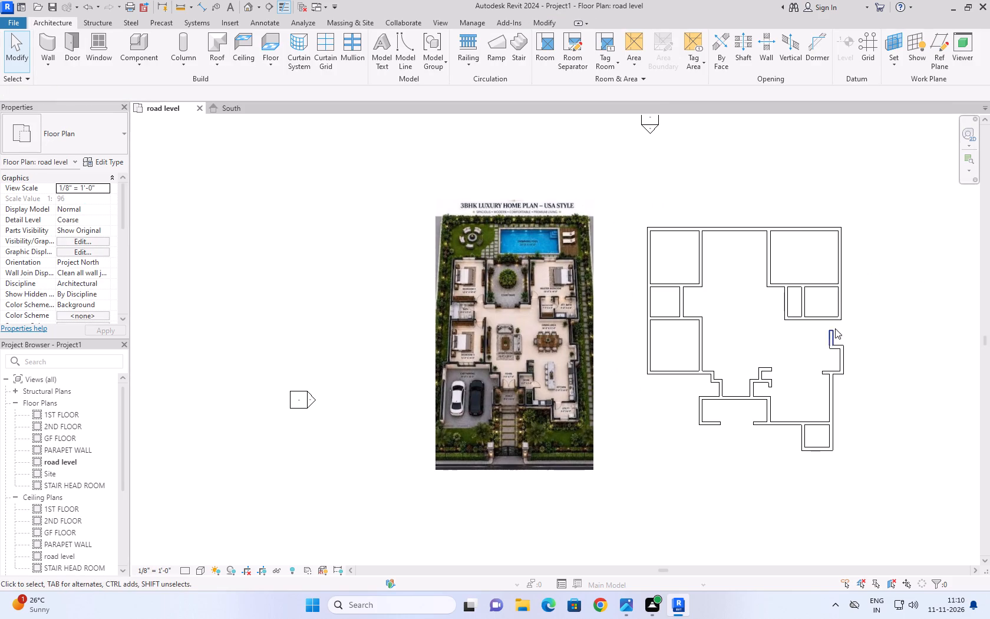
Extend the short vertical wall east of the dining area north to meet the attached bath's south wall.
left_click(829, 335)
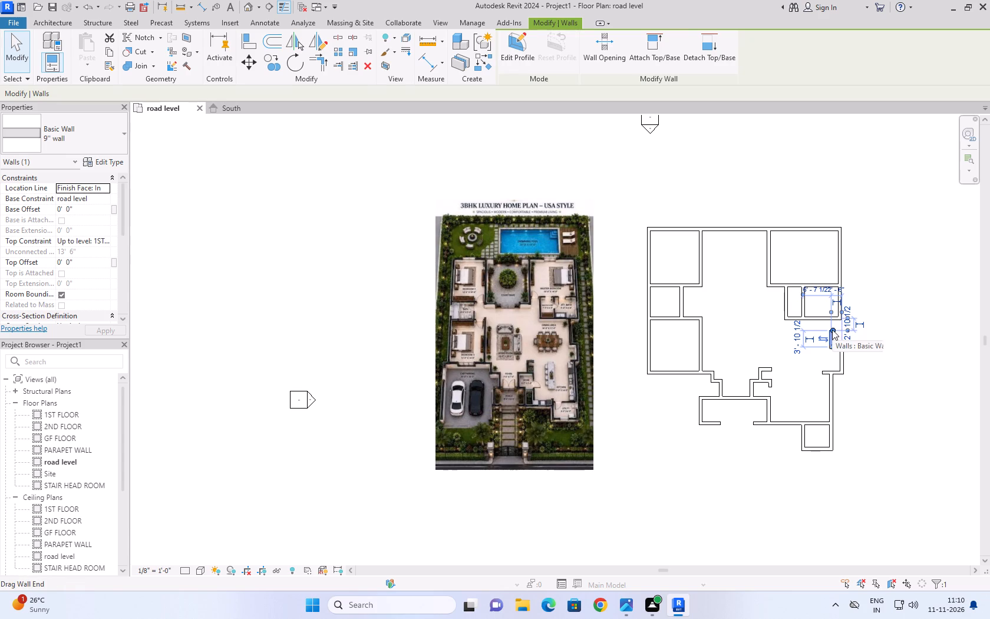
key("Up")
key("Up")
key("Up")
key("Up")
key("Up")
key("Up")
left_click(876, 318)
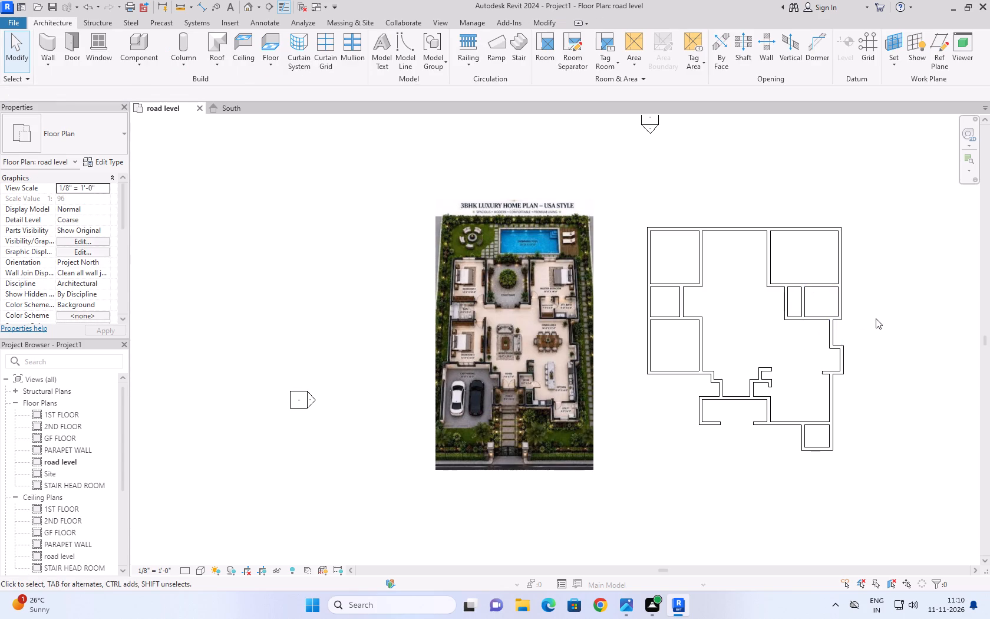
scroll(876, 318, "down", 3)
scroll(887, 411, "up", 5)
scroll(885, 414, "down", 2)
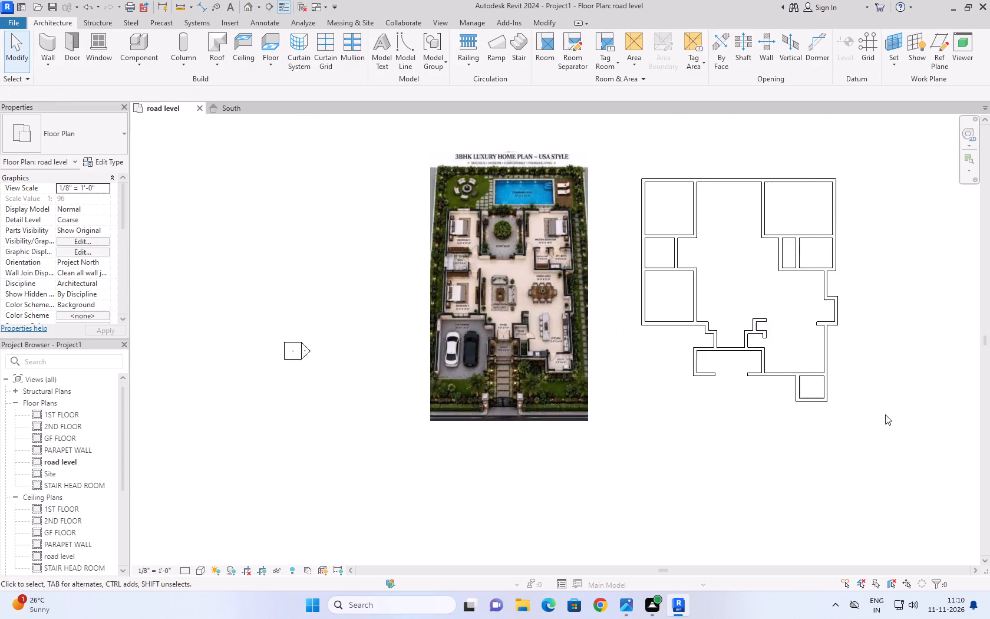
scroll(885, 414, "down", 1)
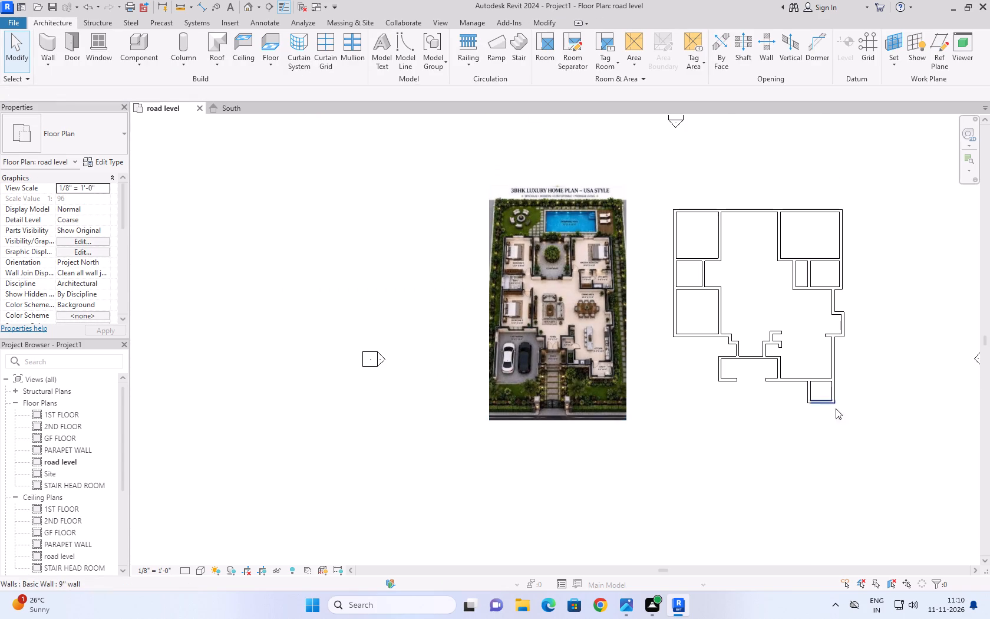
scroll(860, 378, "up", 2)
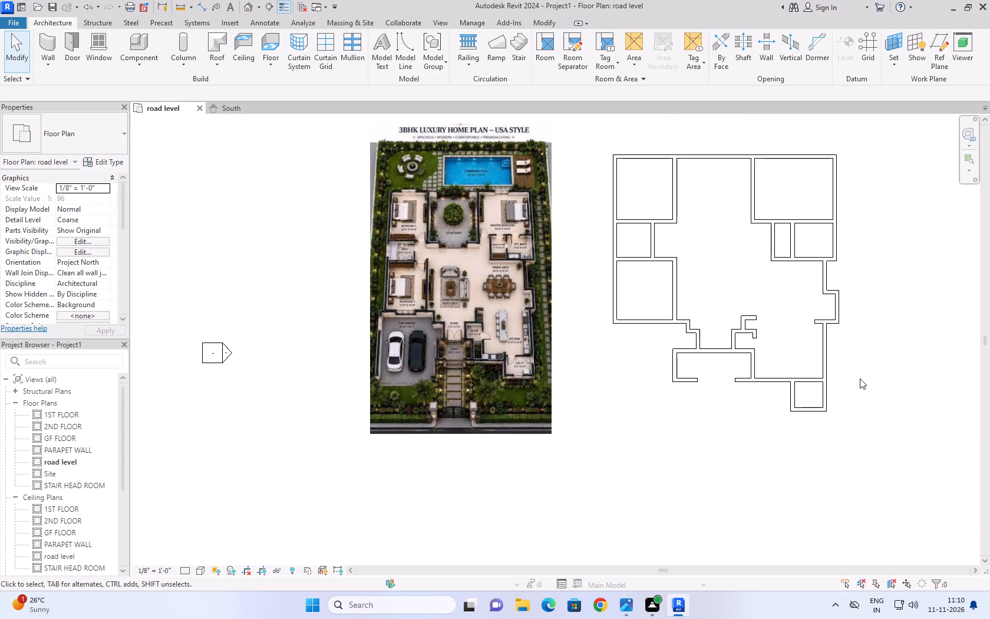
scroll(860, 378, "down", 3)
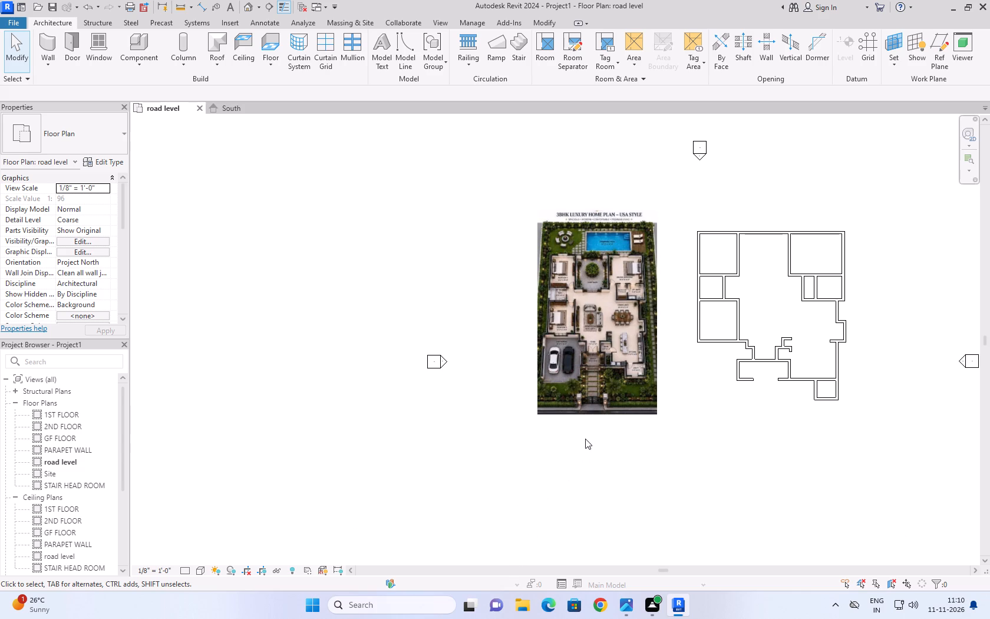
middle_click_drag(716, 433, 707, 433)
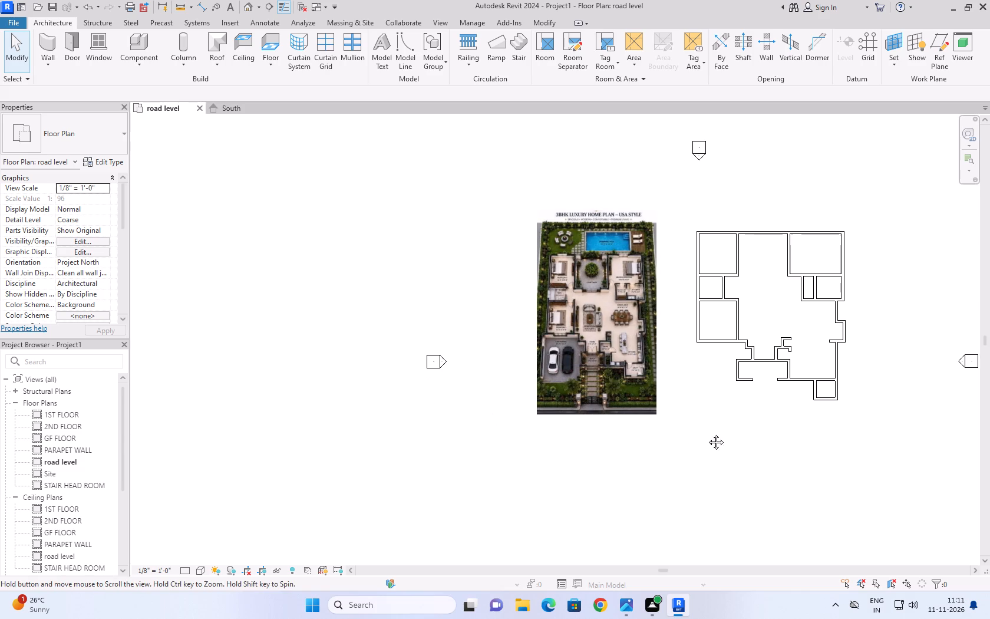
Compare the walls drawn so far with the reference plan image to find which walls are still missing.
middle_click_drag(707, 433, 561, 447)
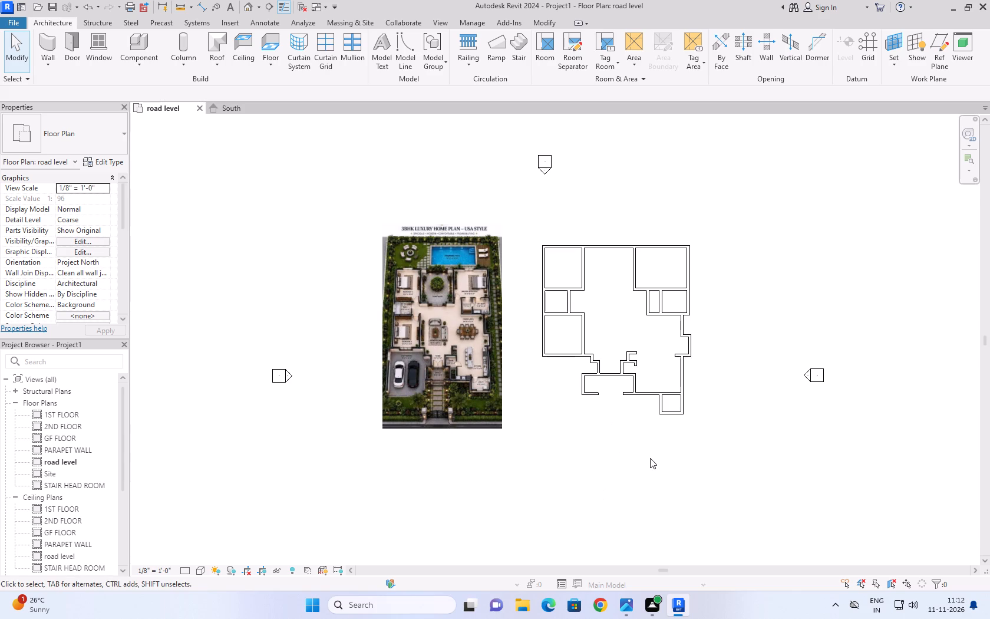
scroll(646, 466, "up", 2)
scroll(648, 463, "down", 3)
scroll(648, 463, "up", 4)
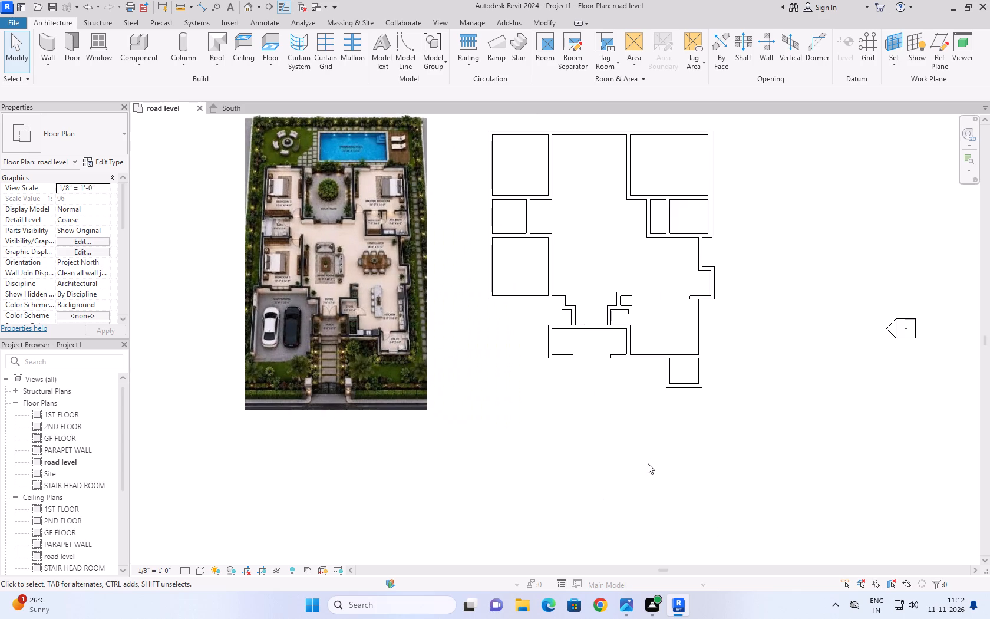
scroll(679, 447, "down", 2)
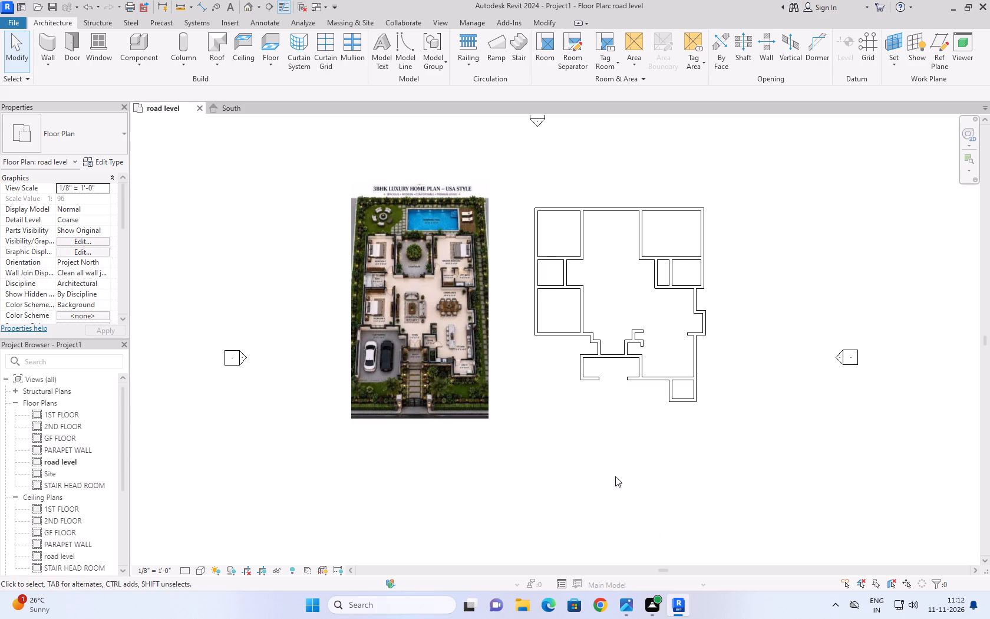
scroll(614, 470, "up", 1)
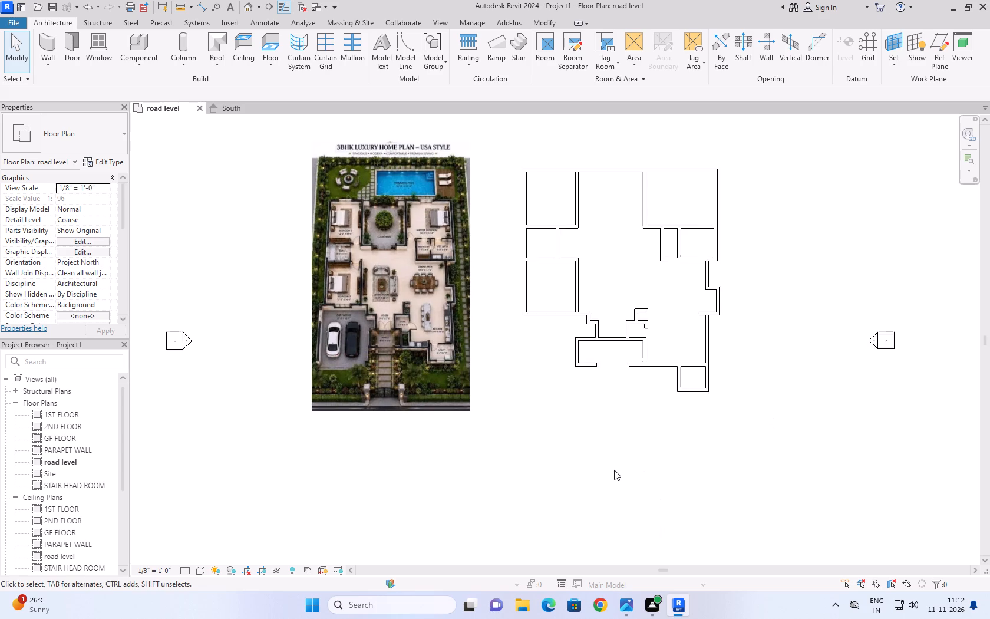
scroll(614, 470, "up", 1)
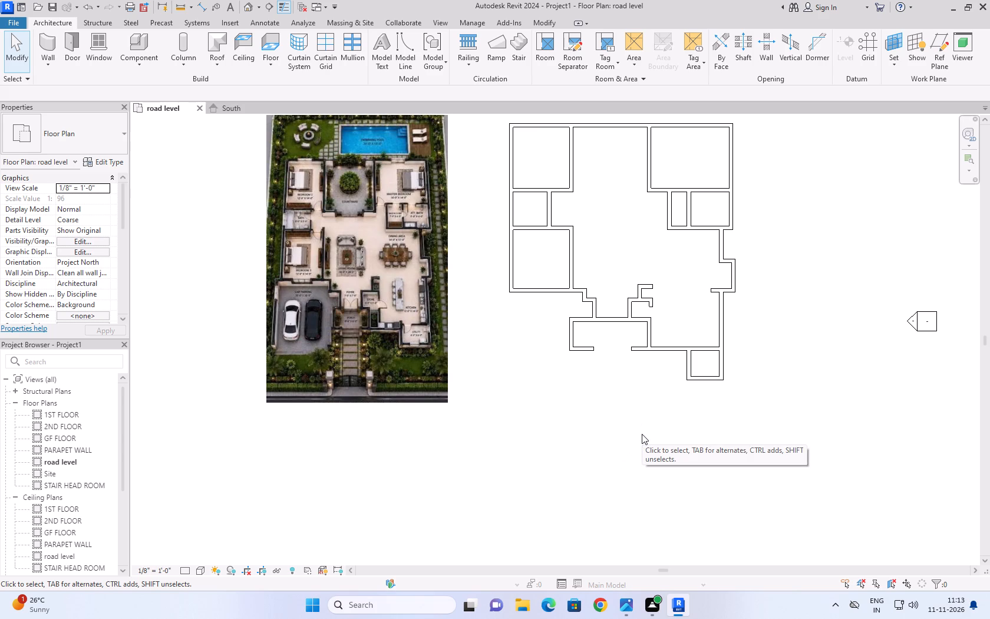
scroll(642, 434, "down", 3)
scroll(646, 448, "up", 2)
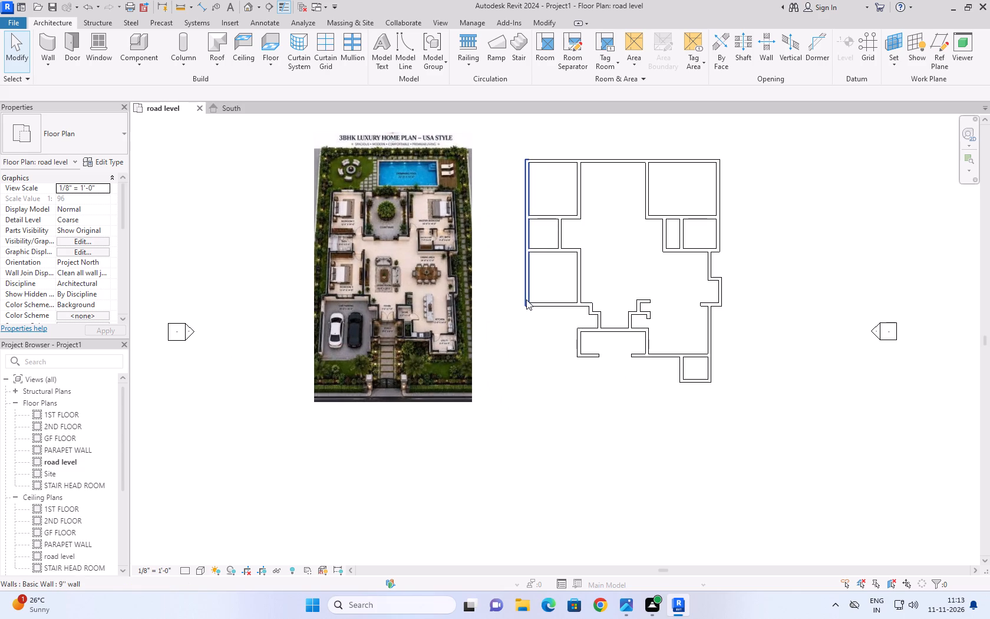
Draw 9" car parking walls from bedroom 3's southwest outer corner: 3'-0" west, and south until level with the utility's south wall.
type("WA")
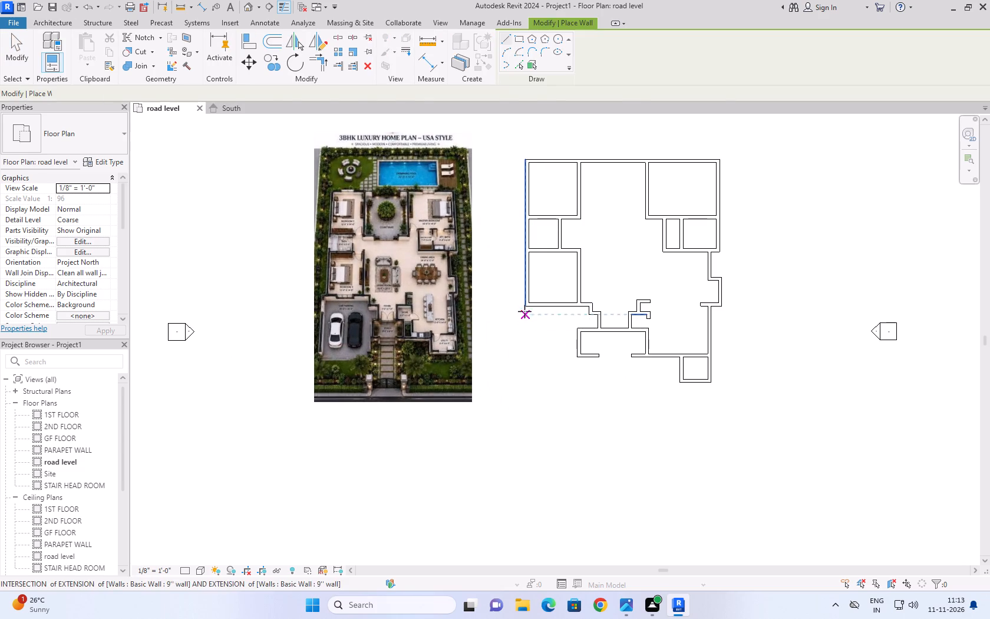
left_click(525, 305)
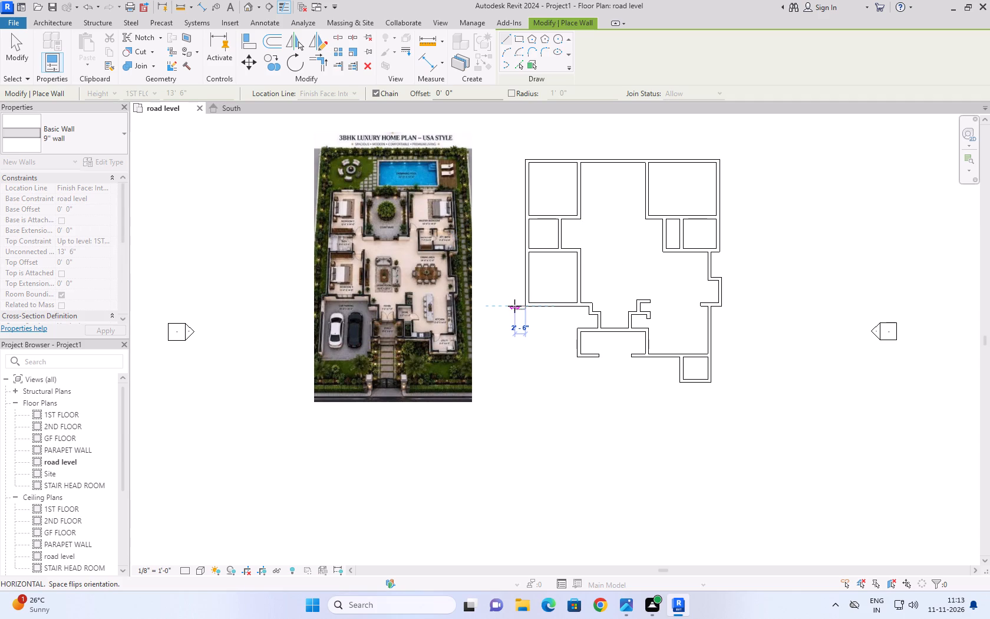
key("space")
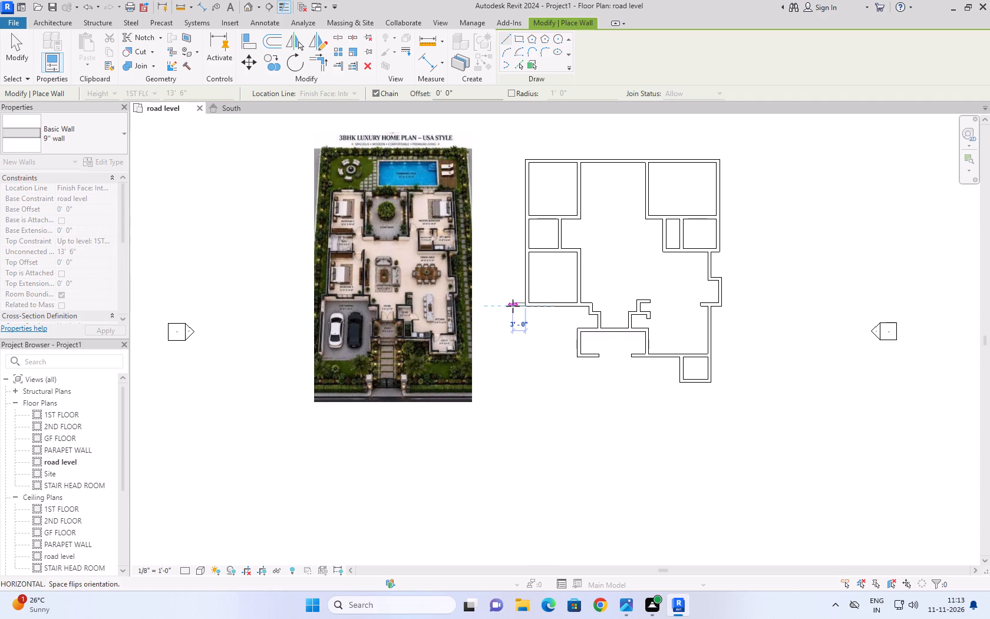
left_click(513, 306)
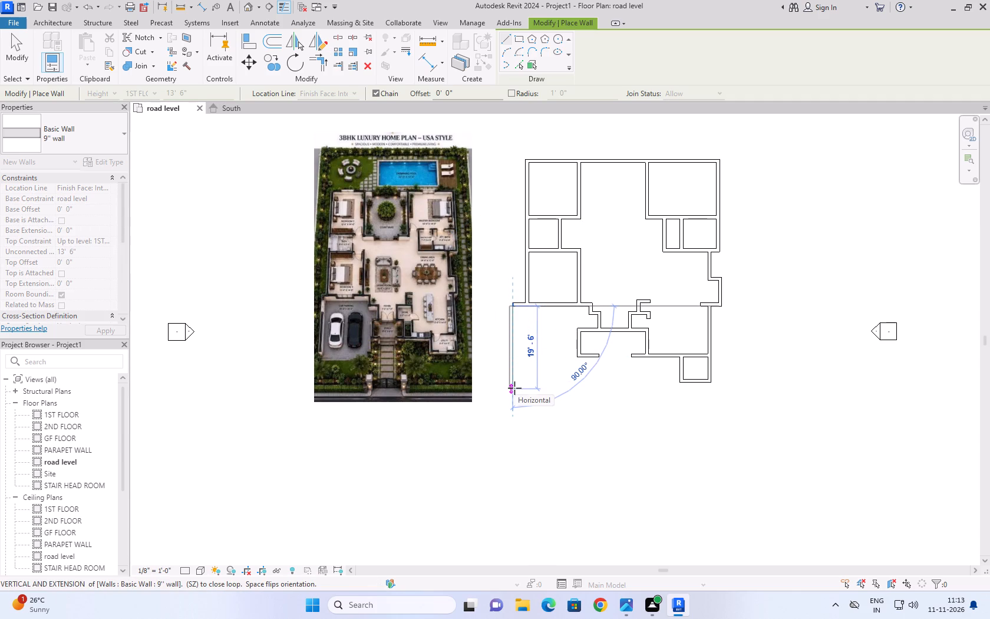
left_click(517, 383)
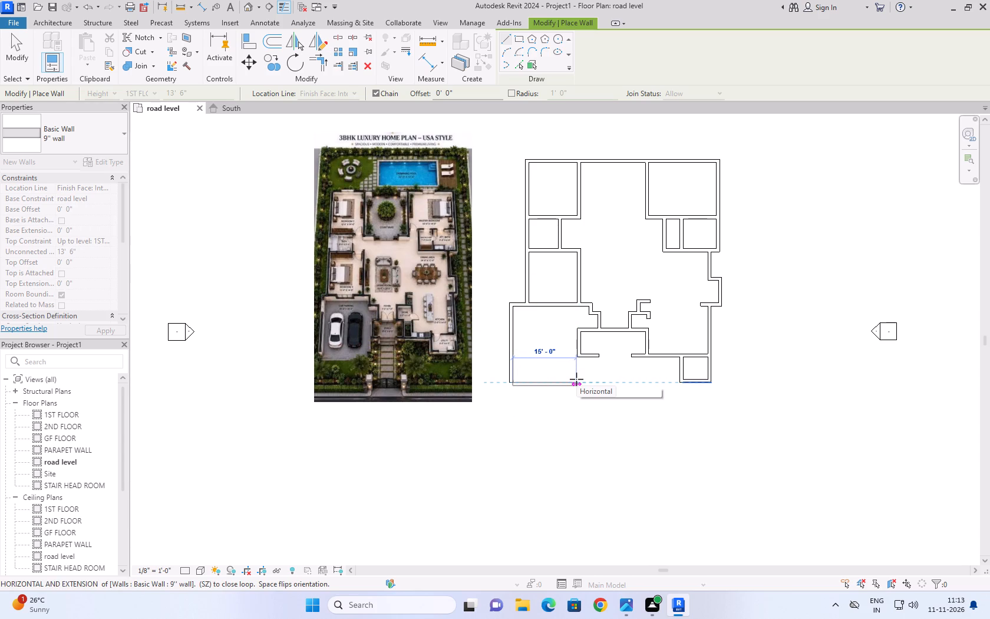
key("Escape")
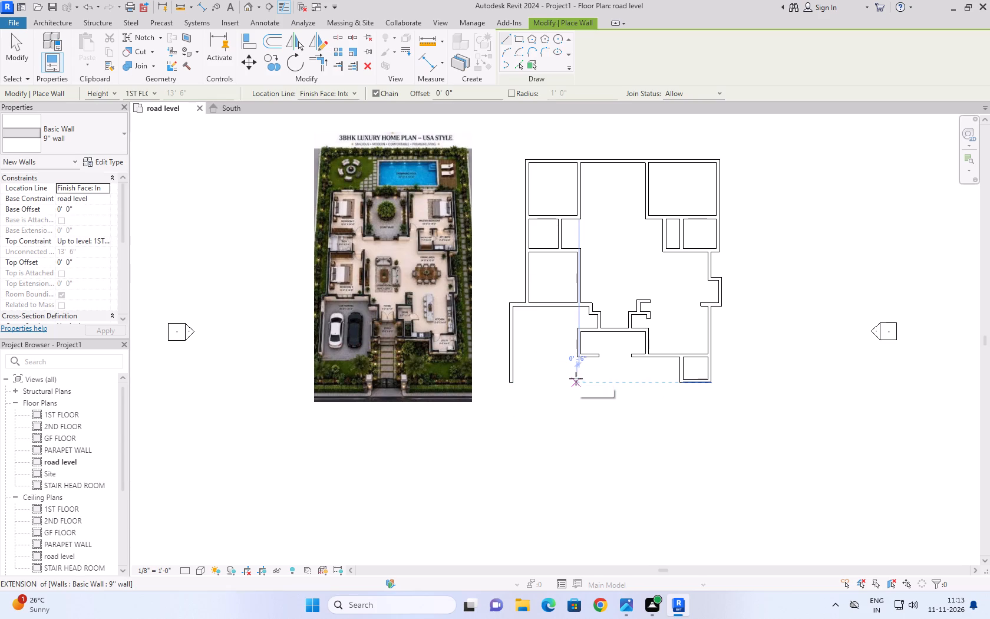
Draw a 2'-0" long 9" wall stub east from the south end of the courtyard's west wall.
scroll(602, 397, "down", 3)
scroll(627, 422, "up", 3)
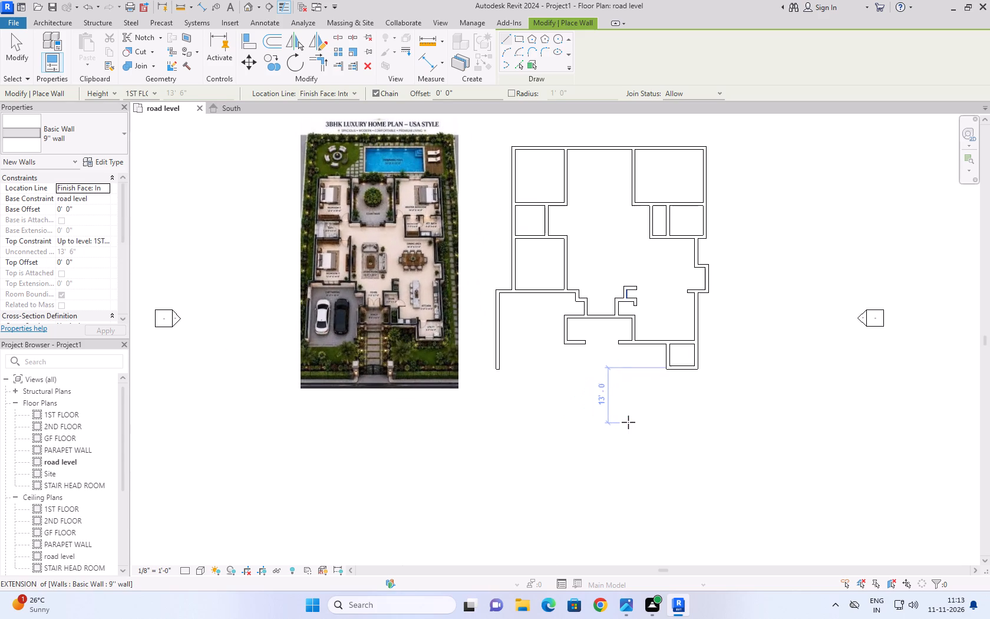
scroll(628, 422, "down", 2)
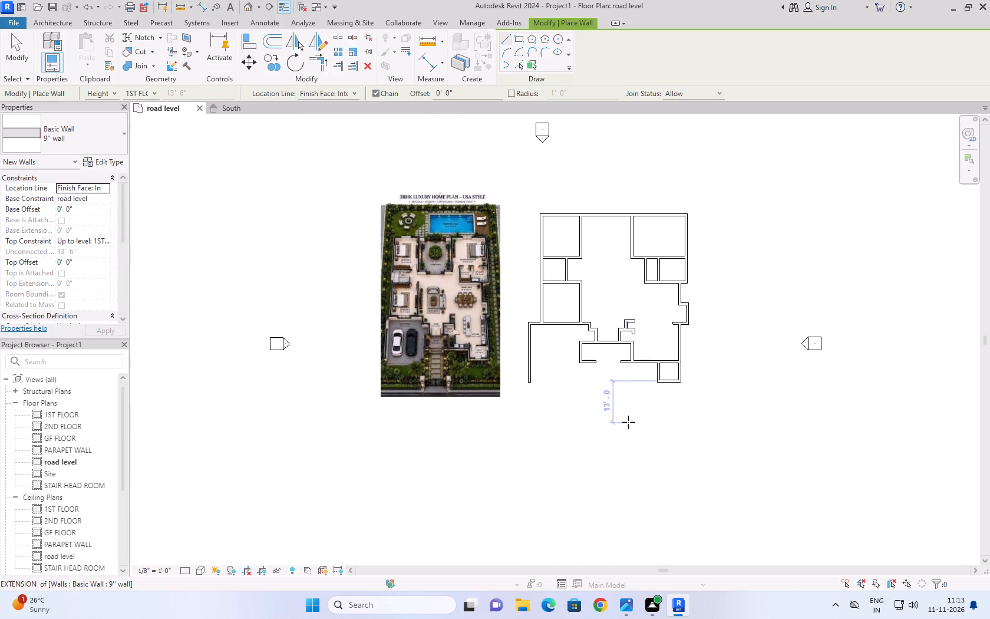
middle_click_drag(604, 452, 610, 484)
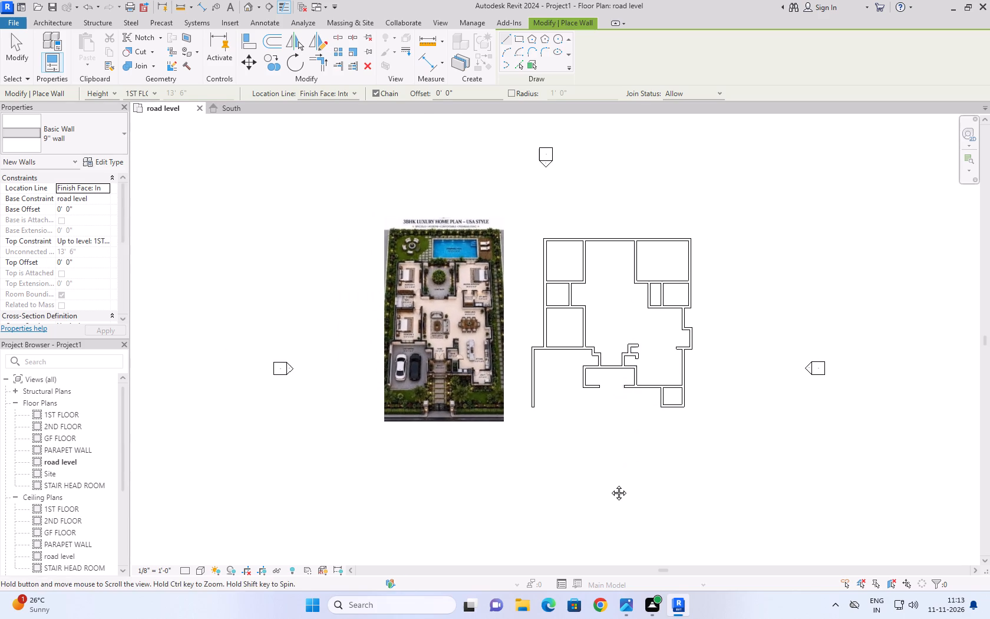
middle_click_drag(610, 484, 611, 489)
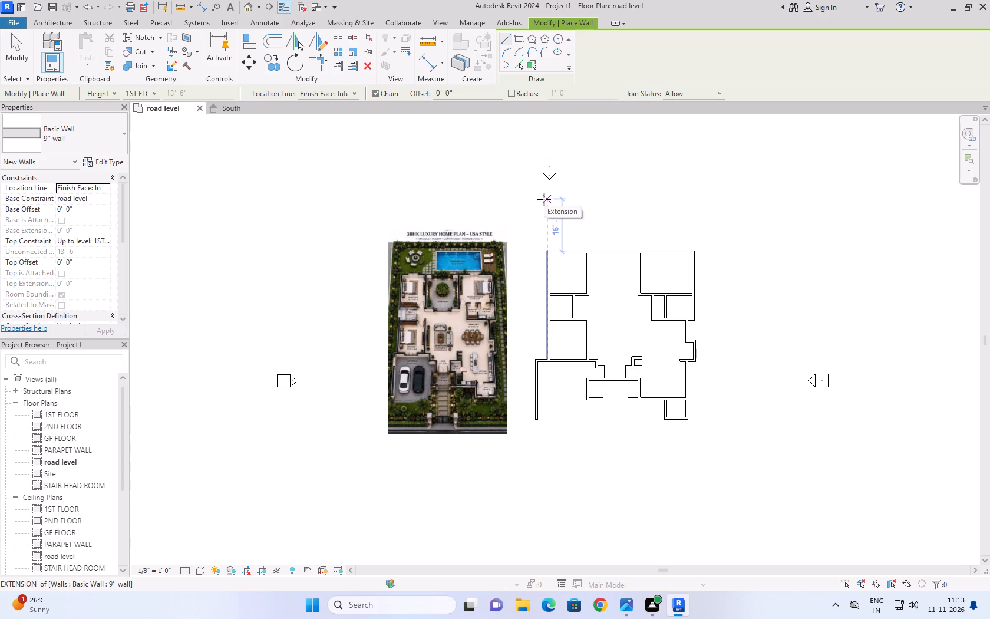
middle_click_drag(552, 201, 547, 292)
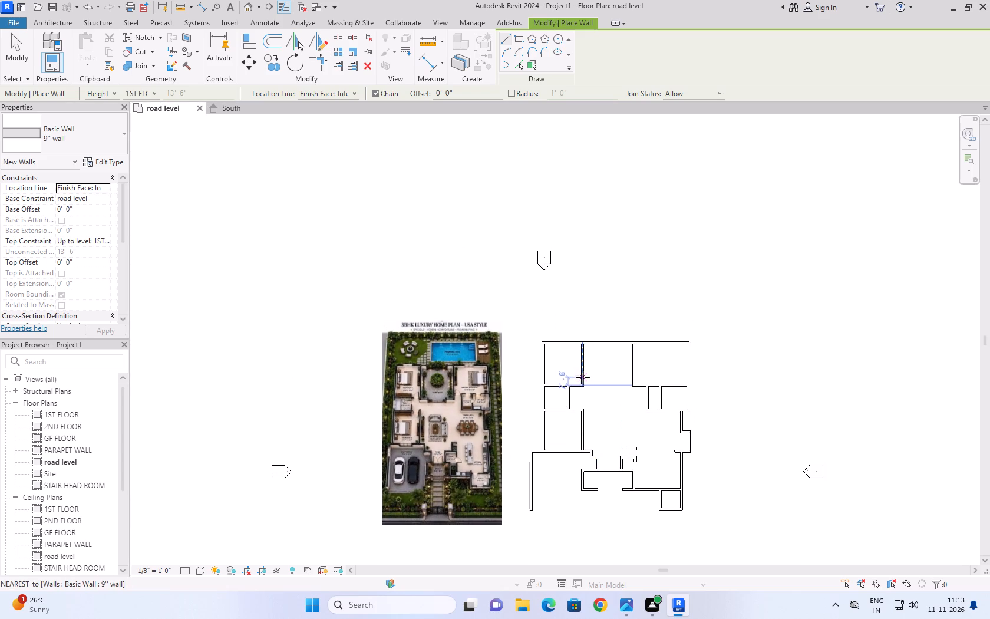
scroll(432, 431, "up", 6)
middle_click_drag(534, 390, 420, 325)
scroll(726, 302, "down", 2)
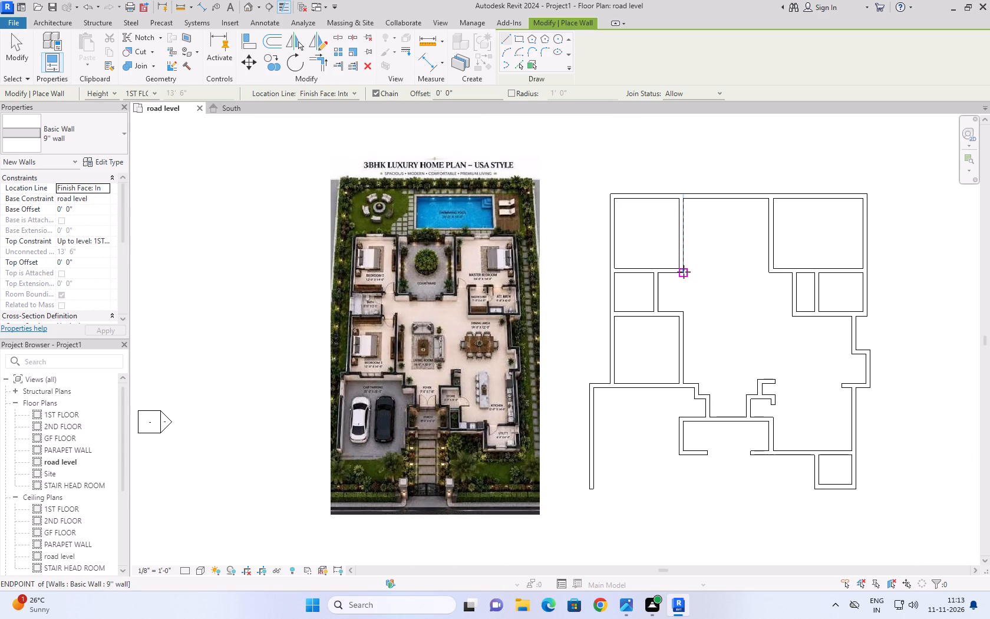
left_click(684, 272)
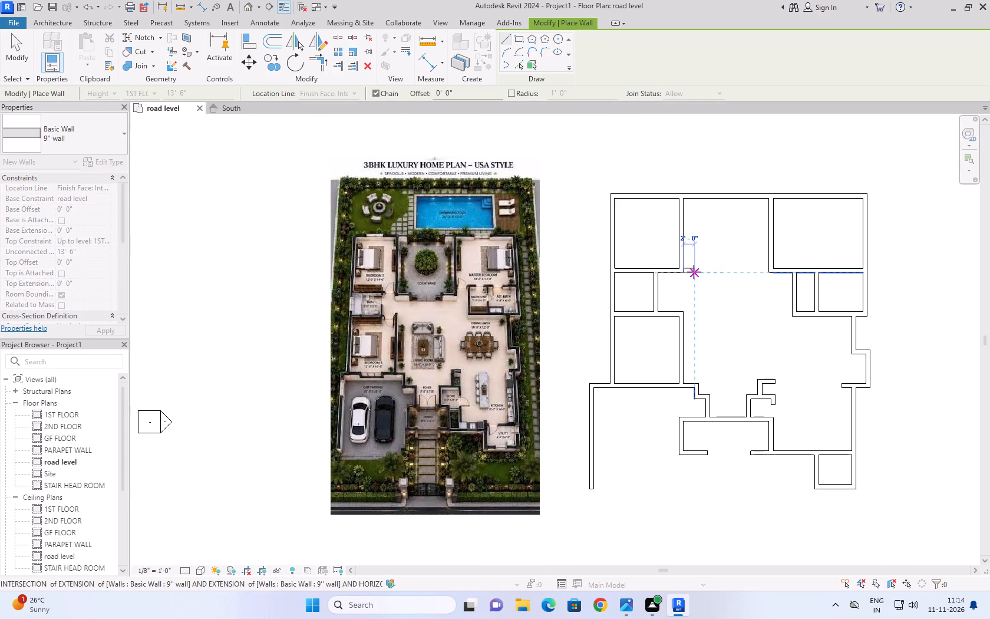
left_click(695, 272)
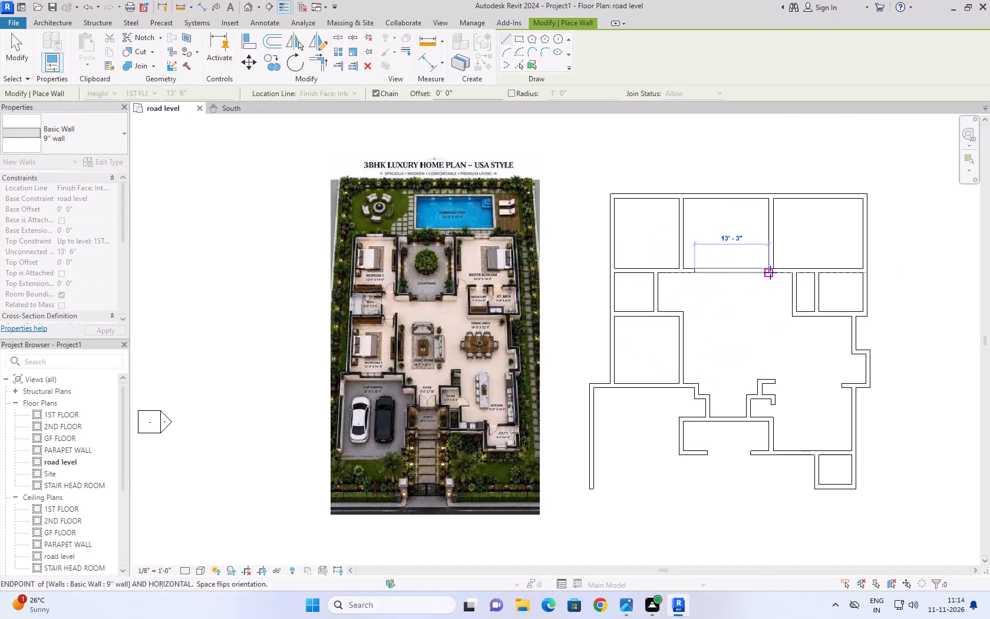
key("Escape")
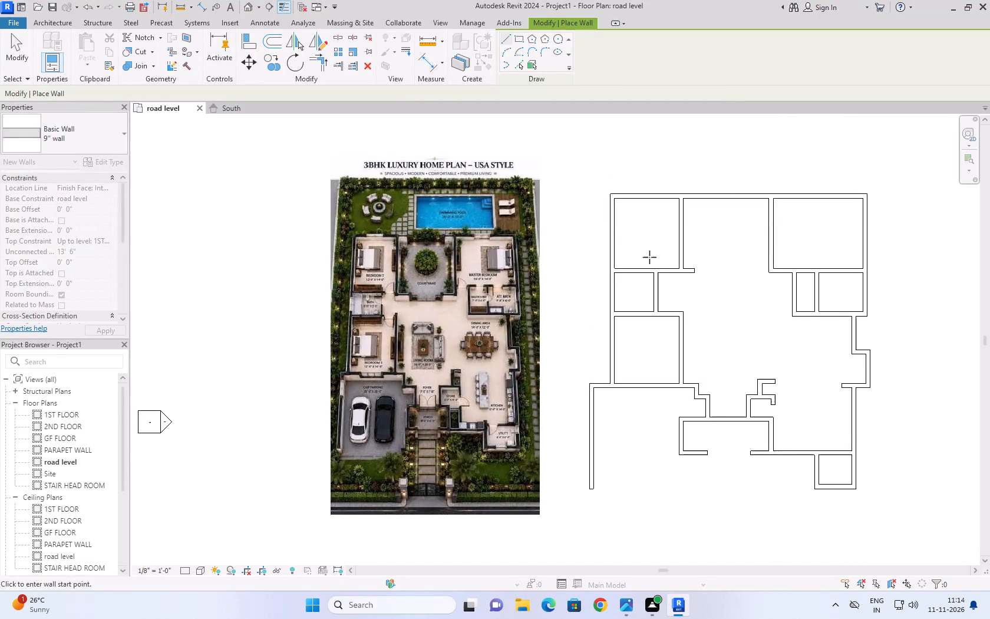
Draw a matching short 9" wall stub west from the south end of the courtyard's east wall.
left_click(768, 274)
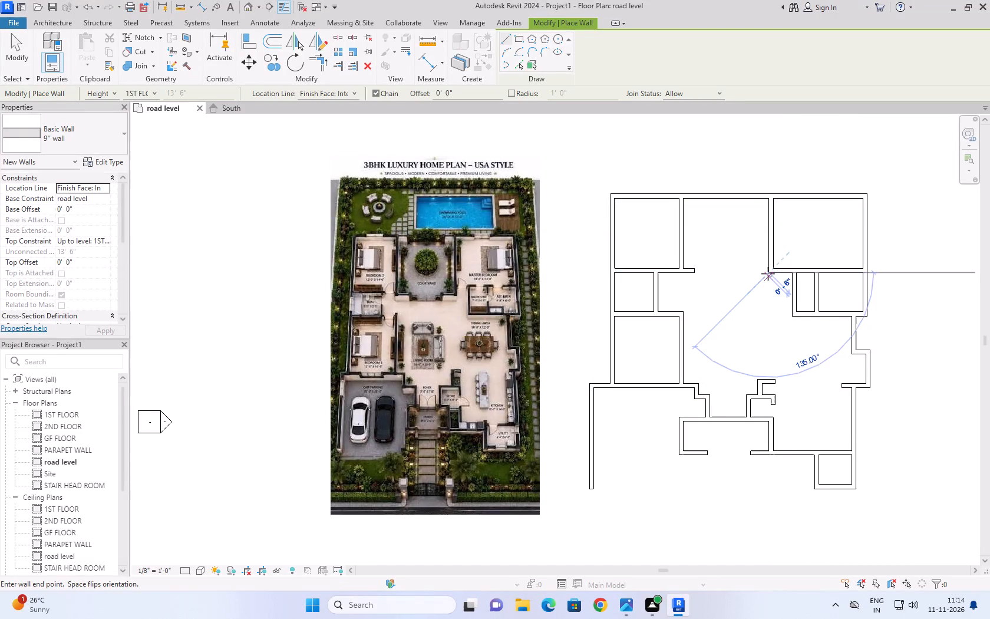
key("space")
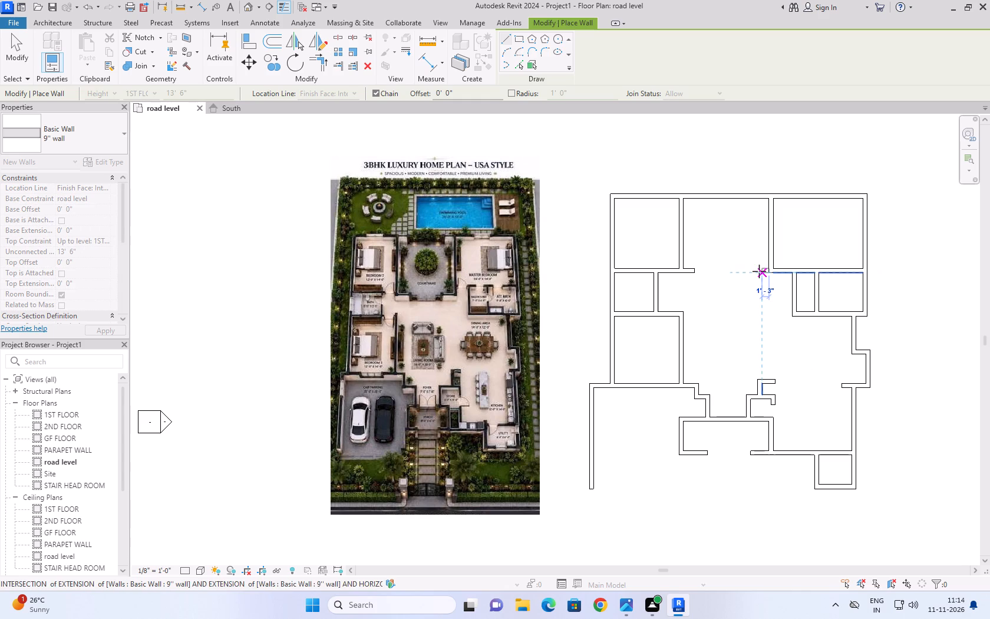
left_click(757, 270)
key("Escape")
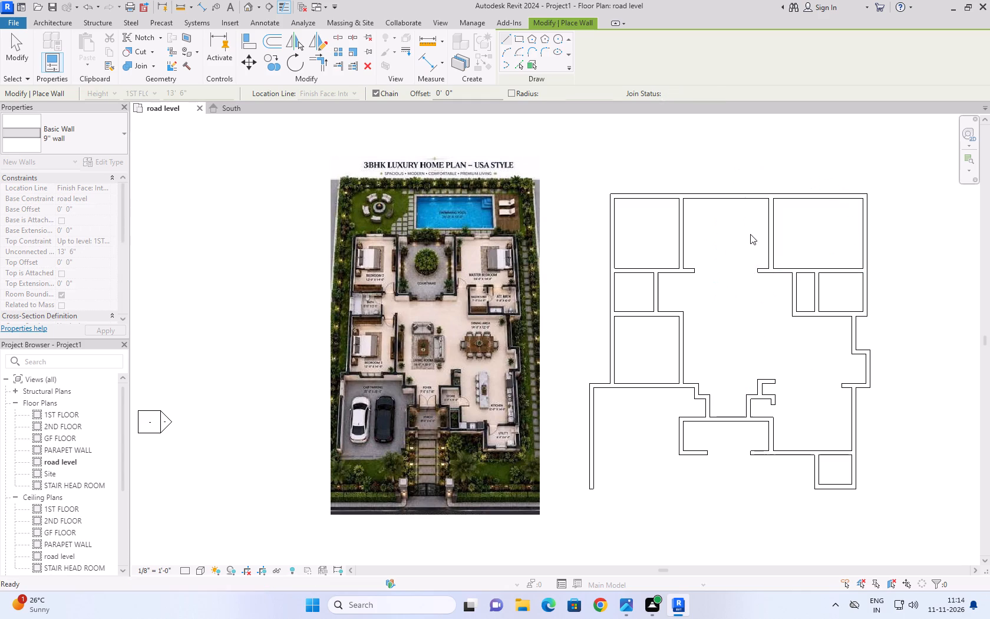
middle_click_drag(724, 292, 695, 348)
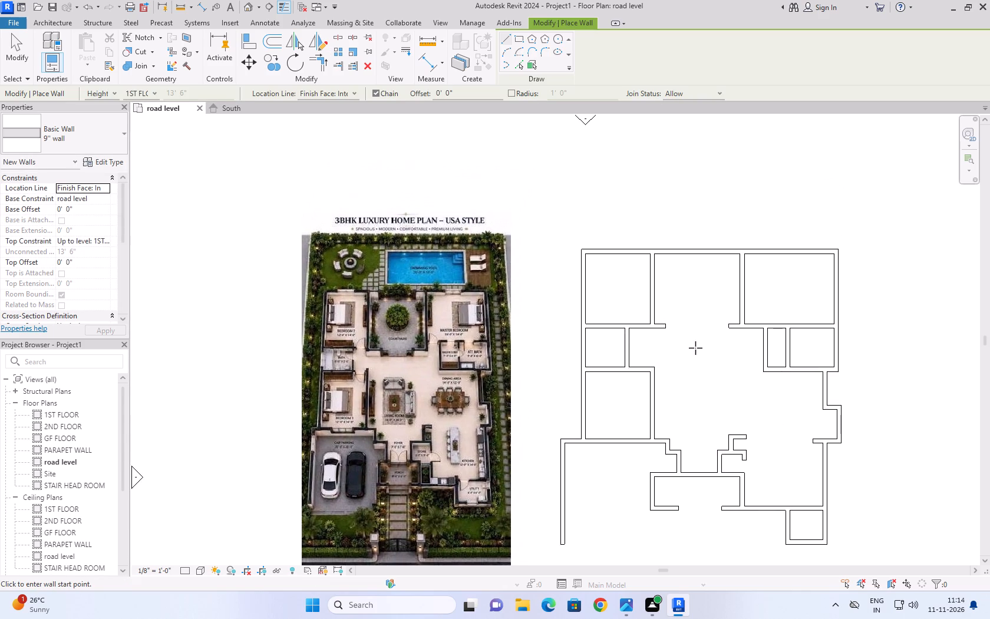
scroll(712, 269, "up", 3)
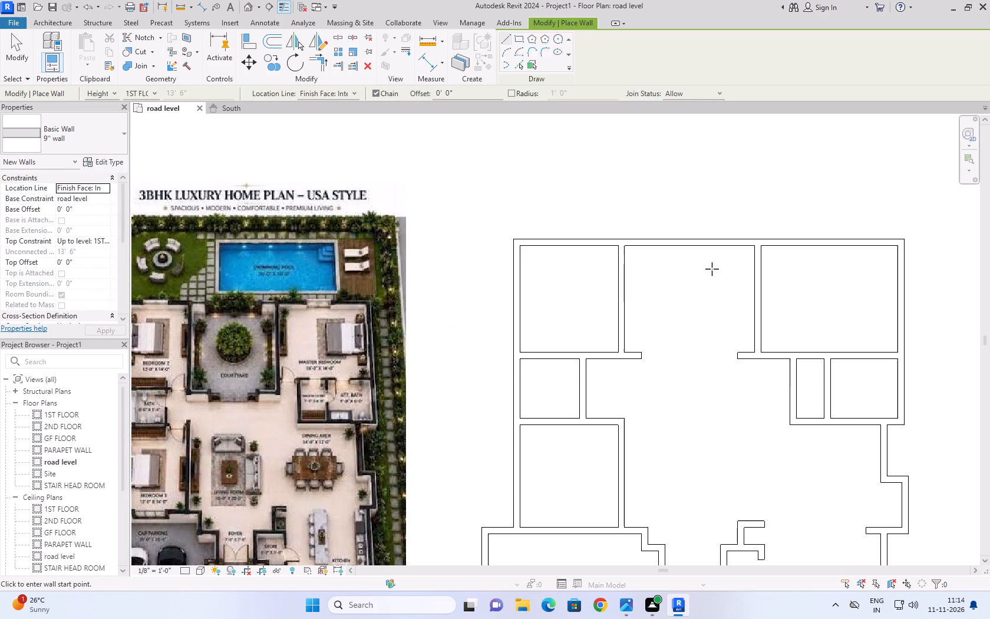
key("Escape")
key("Escape")
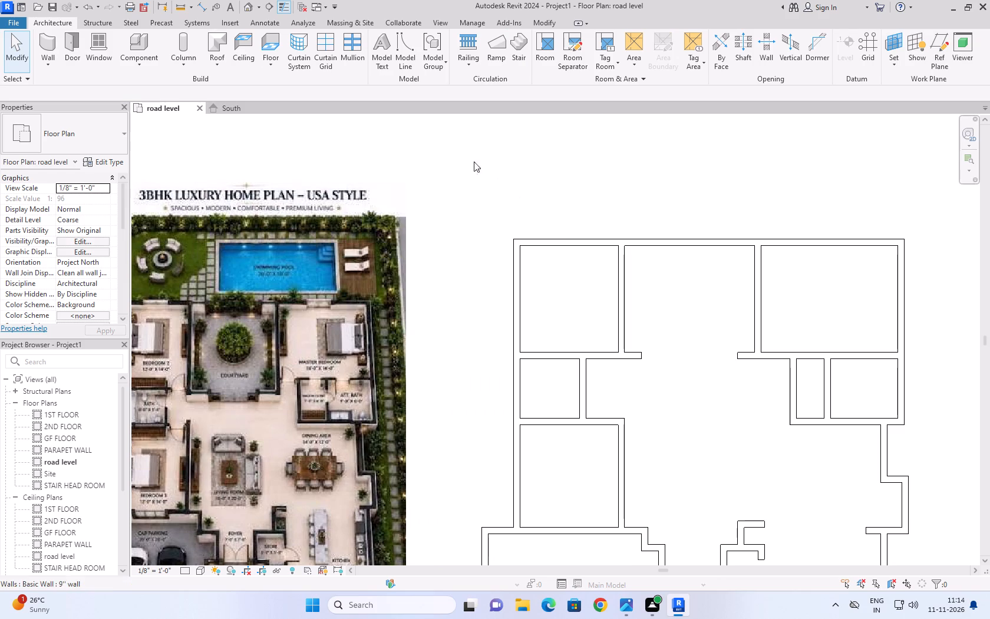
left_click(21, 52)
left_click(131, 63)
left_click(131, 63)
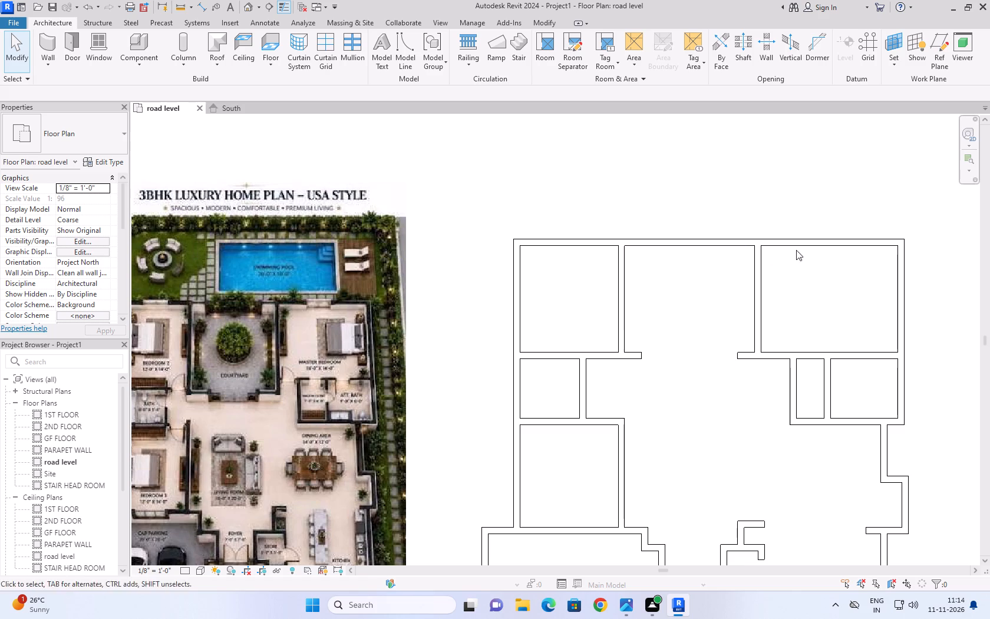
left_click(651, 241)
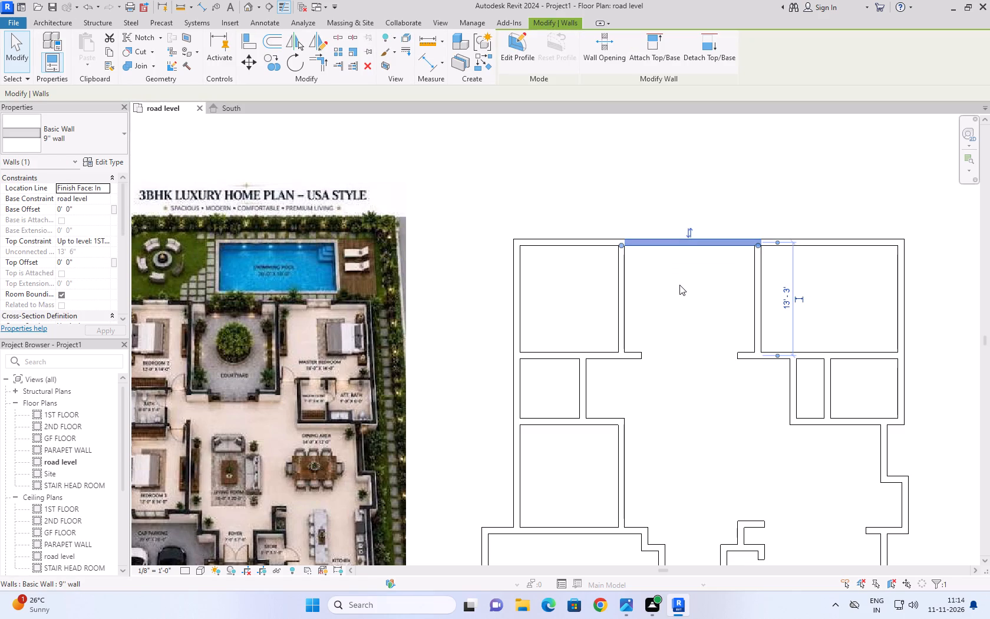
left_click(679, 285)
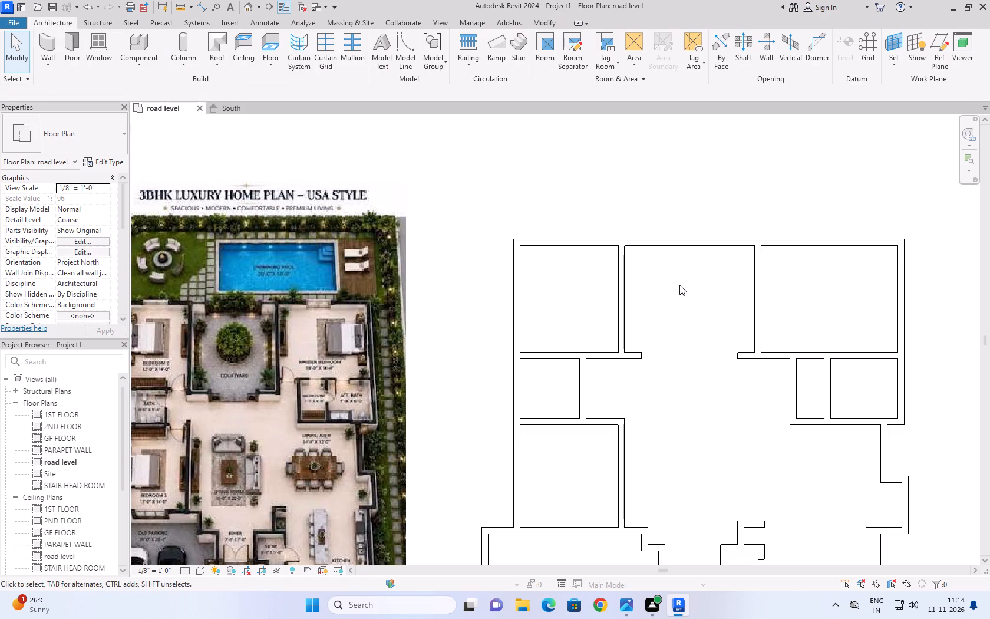
Split the courtyard's north wall at two points, each 2'-0" in from its west and east side walls.
type("SL")
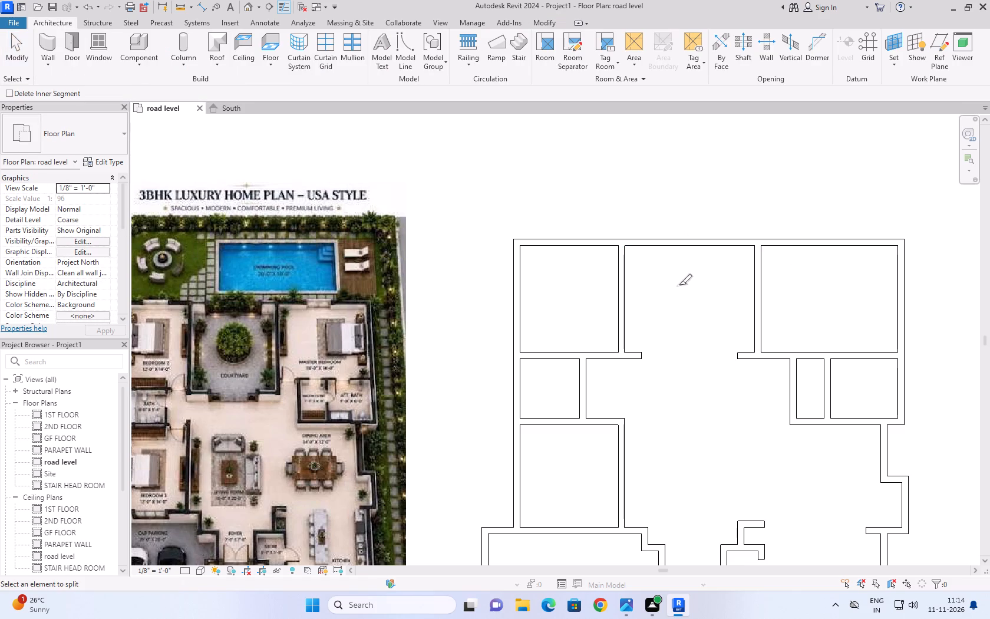
scroll(630, 242, "up", 4)
scroll(643, 232, "down", 1)
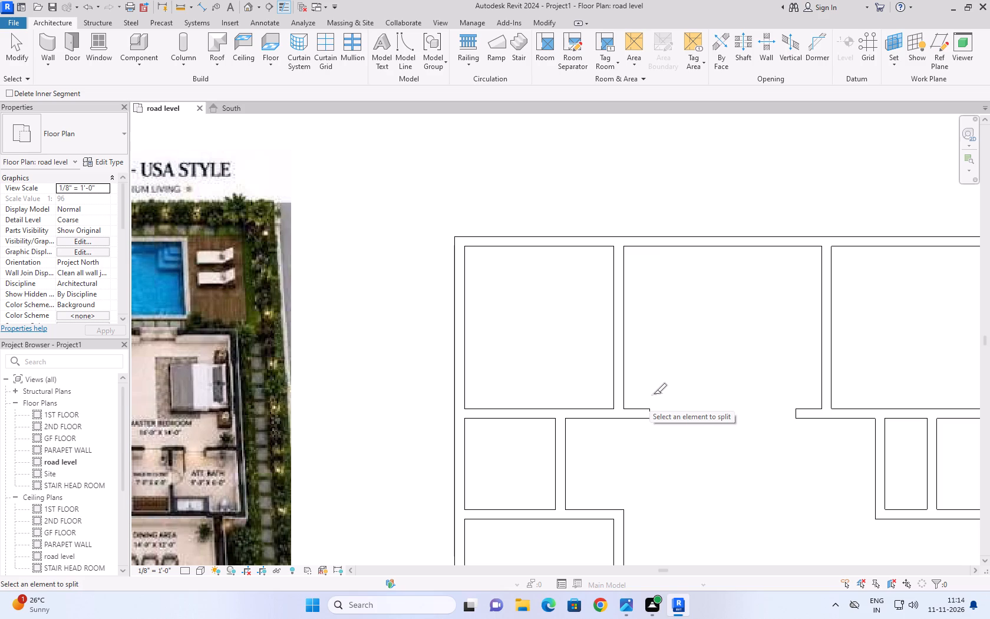
left_click(648, 235)
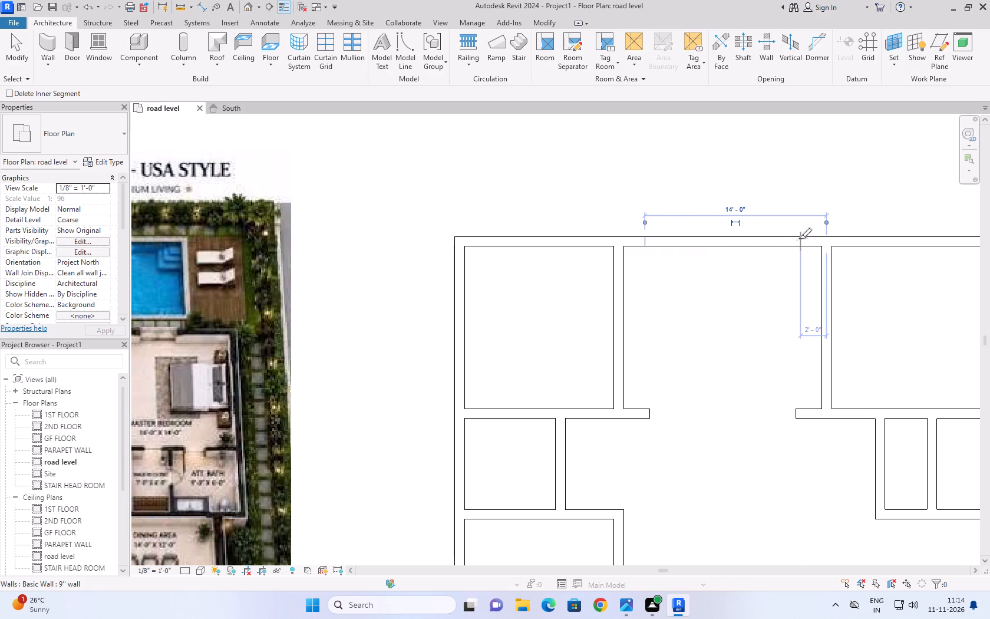
left_click(800, 239)
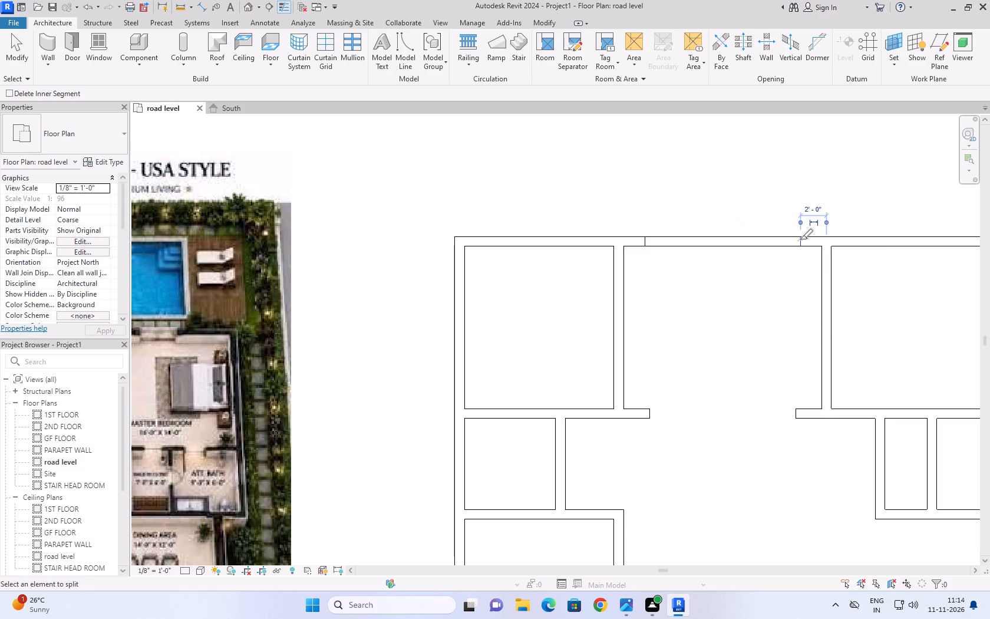
Delete the middle segment of the courtyard's north wall between the two split points.
key("Escape")
key("Escape")
left_click(773, 245)
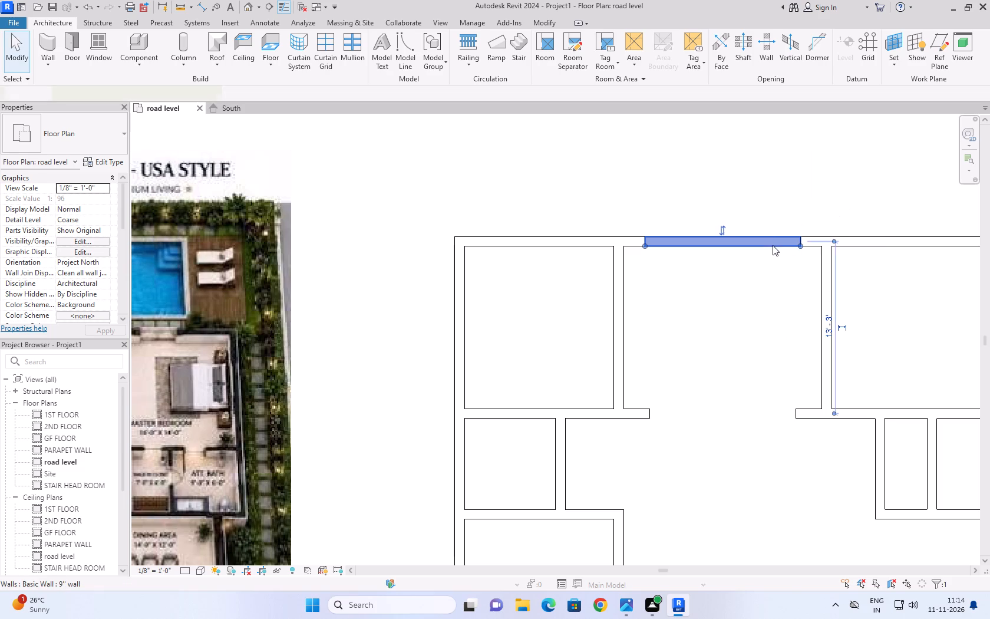
scroll(774, 243, "down", 3)
key("Delete")
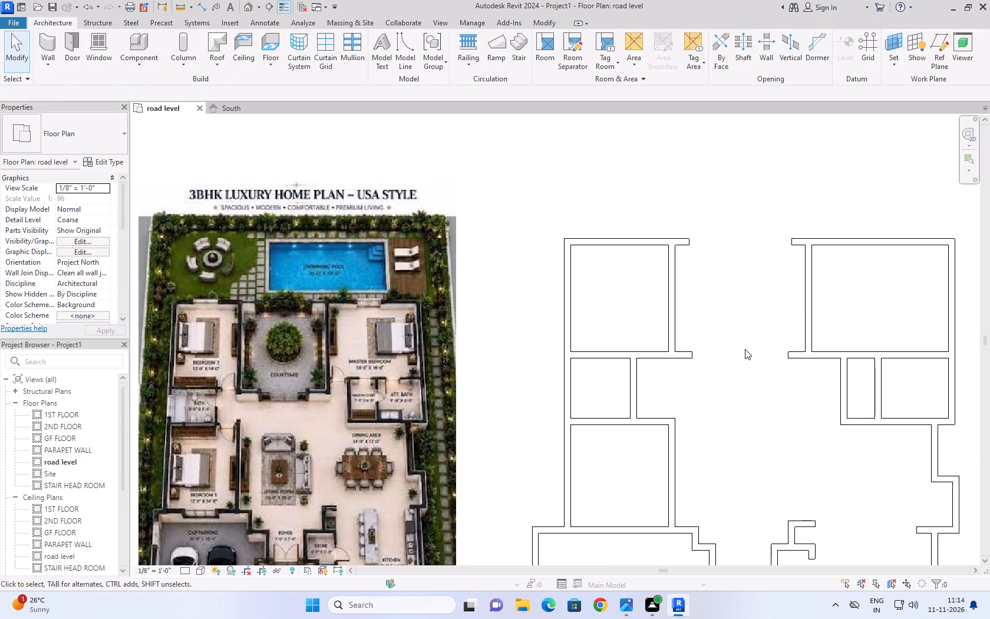
Align the ends of the courtyard's two north wall stubs with the ends of the south stubs on each side.
scroll(804, 388, "up", 1)
left_click(763, 374)
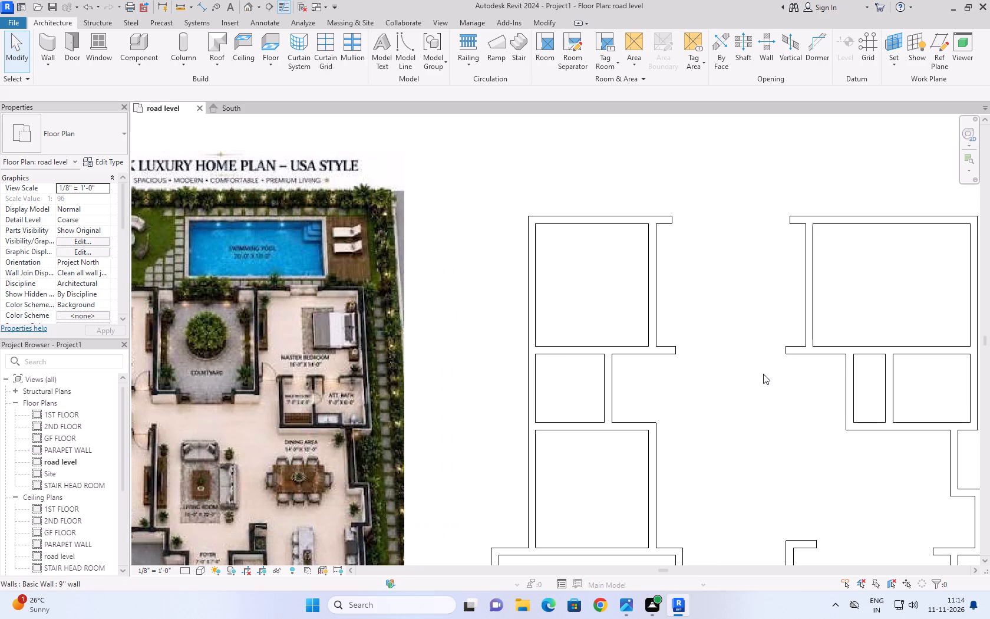
type("AL")
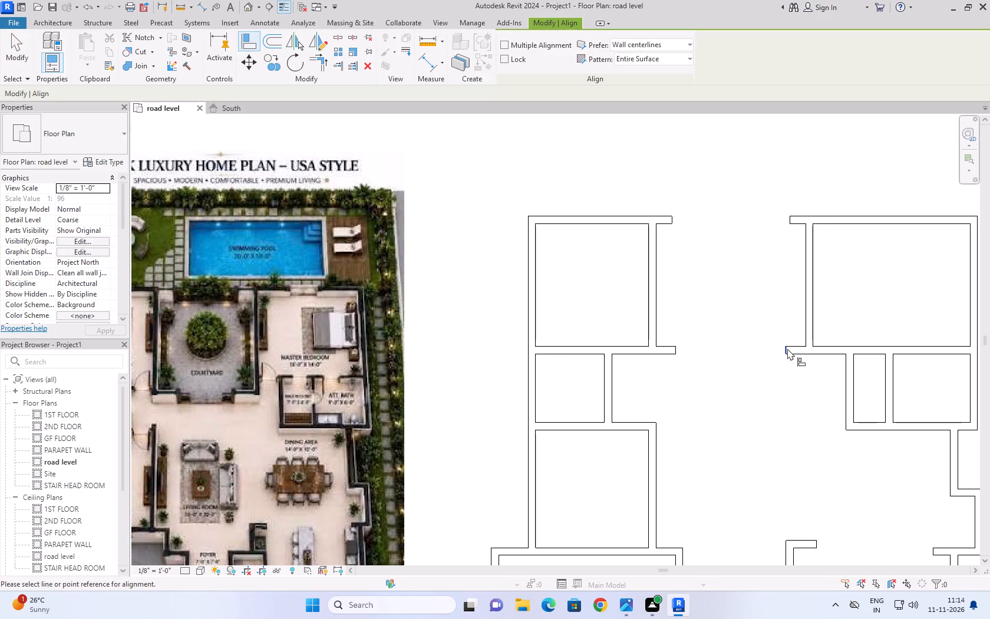
left_click(787, 348)
left_click(791, 220)
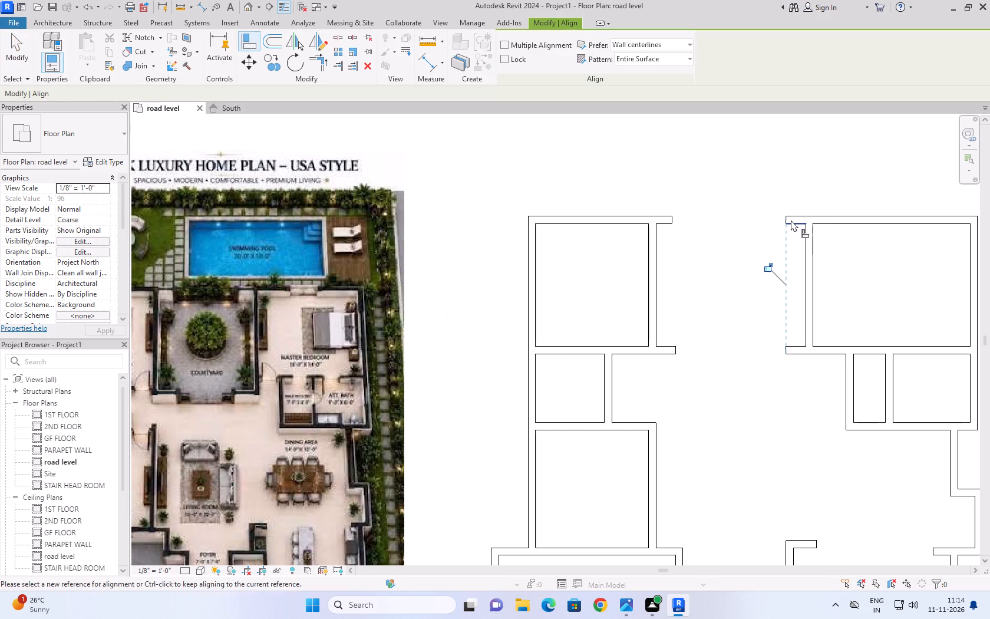
left_click(676, 348)
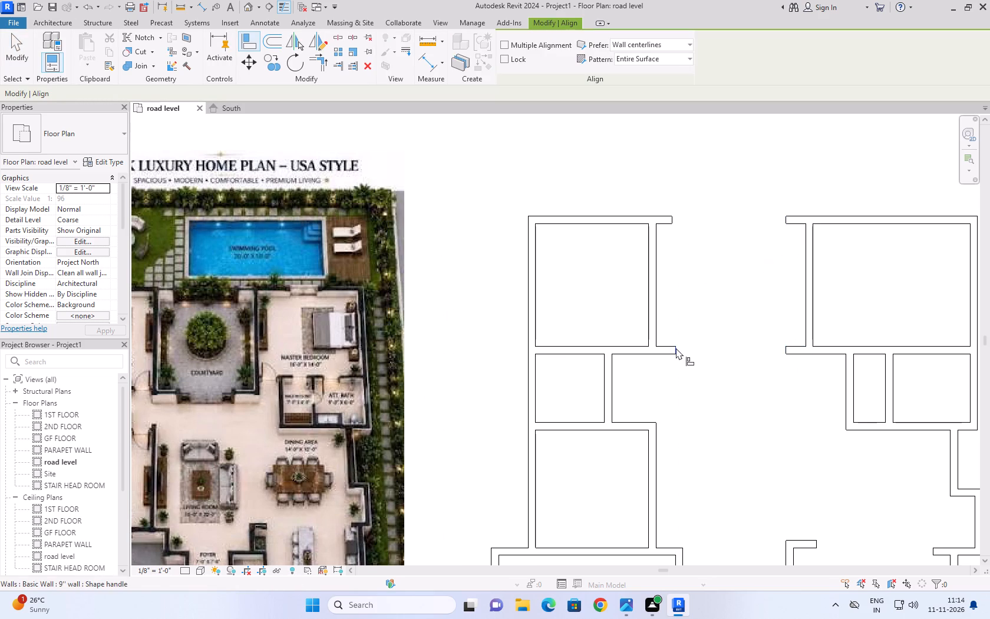
left_click(673, 220)
scroll(709, 285, "down", 3)
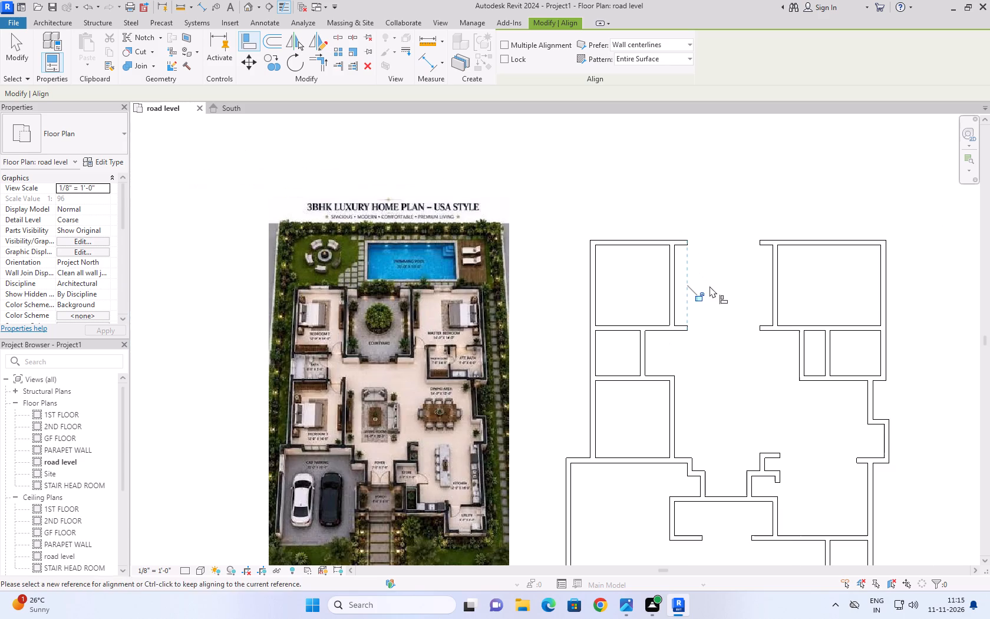
key("Escape")
key("Escape")
Compare the plan image with the drawn walls around the car parking, porch, store, kitchen and utility.
scroll(698, 334, "down", 2)
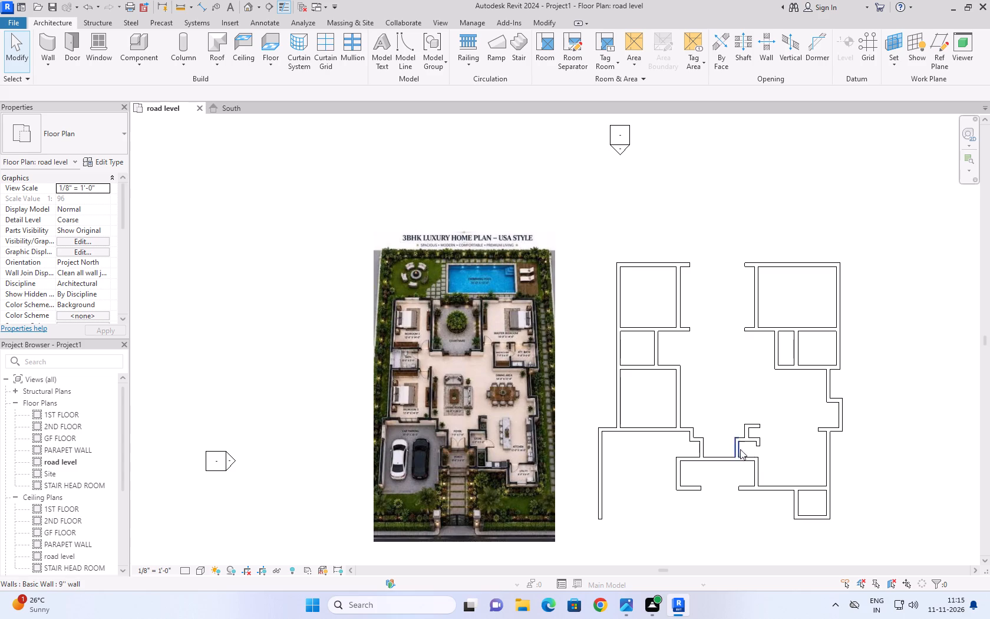
scroll(755, 465, "up", 3)
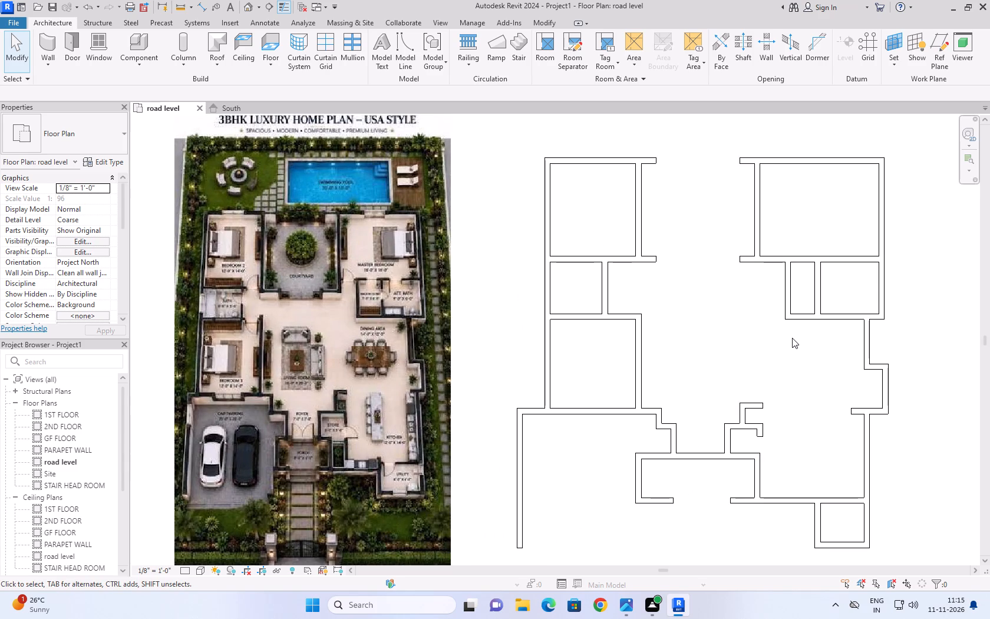
scroll(792, 338, "down", 3)
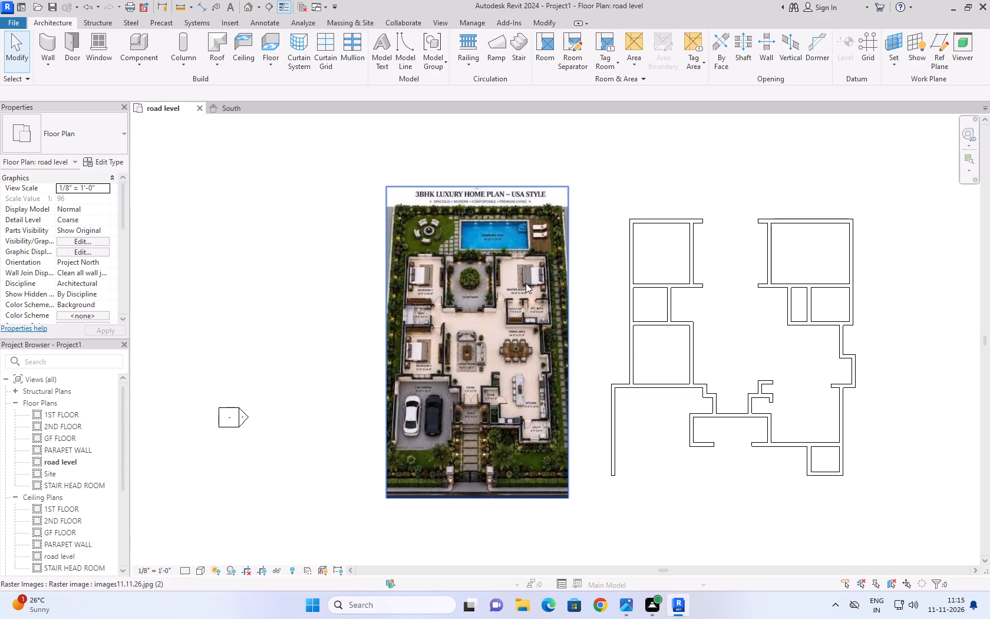
scroll(474, 408, "up", 4)
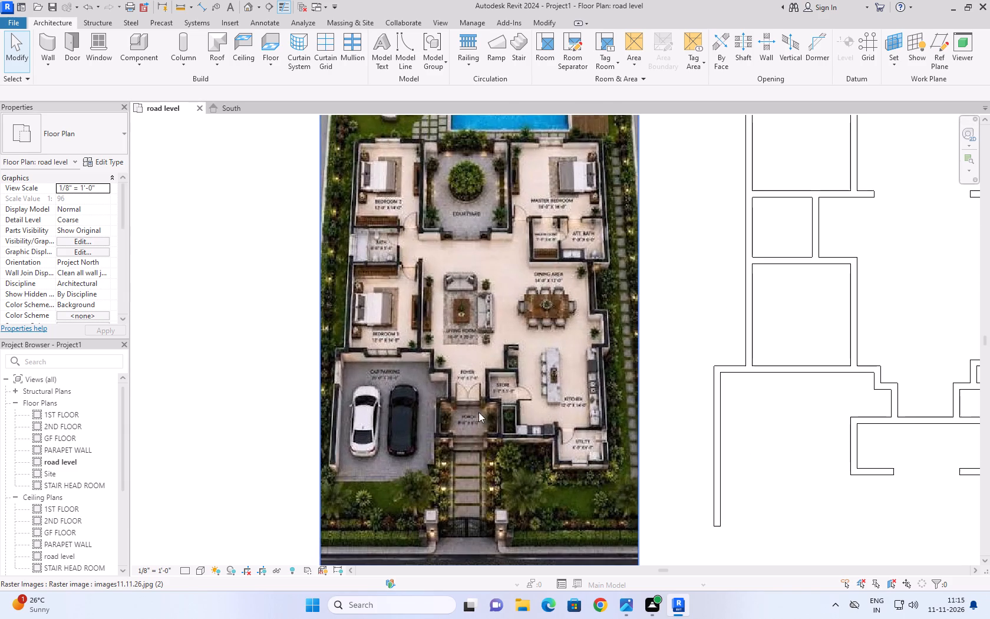
scroll(533, 361, "down", 4)
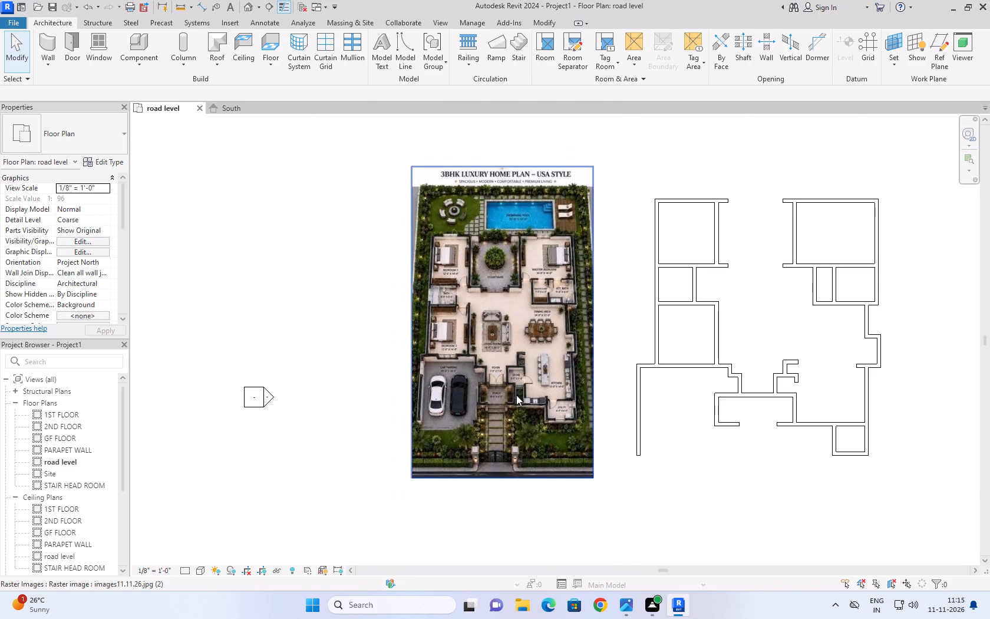
scroll(665, 432, "up", 2)
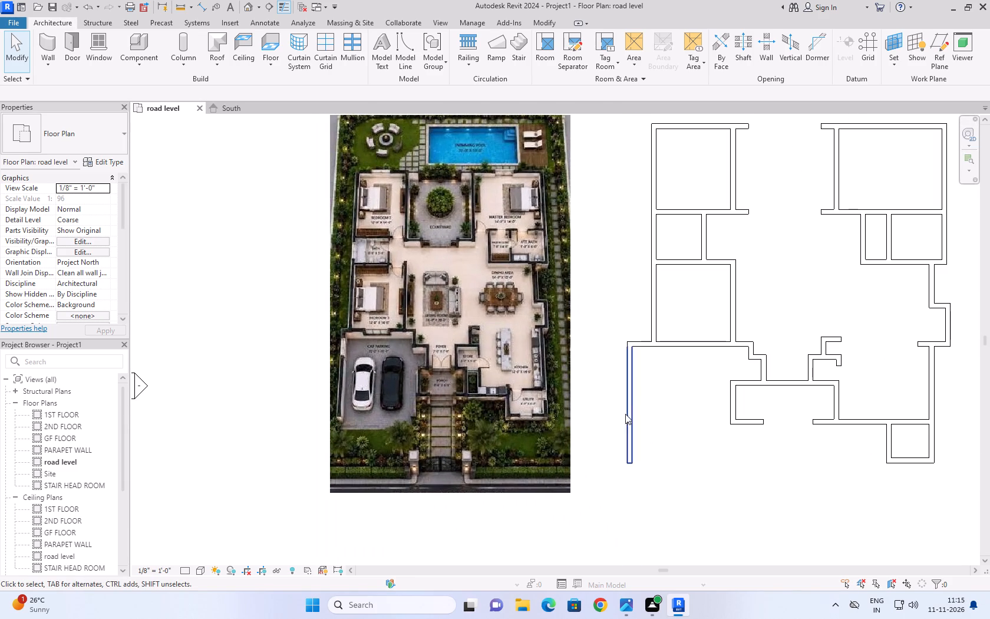
middle_click_drag(721, 413, 629, 400)
scroll(721, 413, "up", 1)
scroll(654, 334, "down", 1)
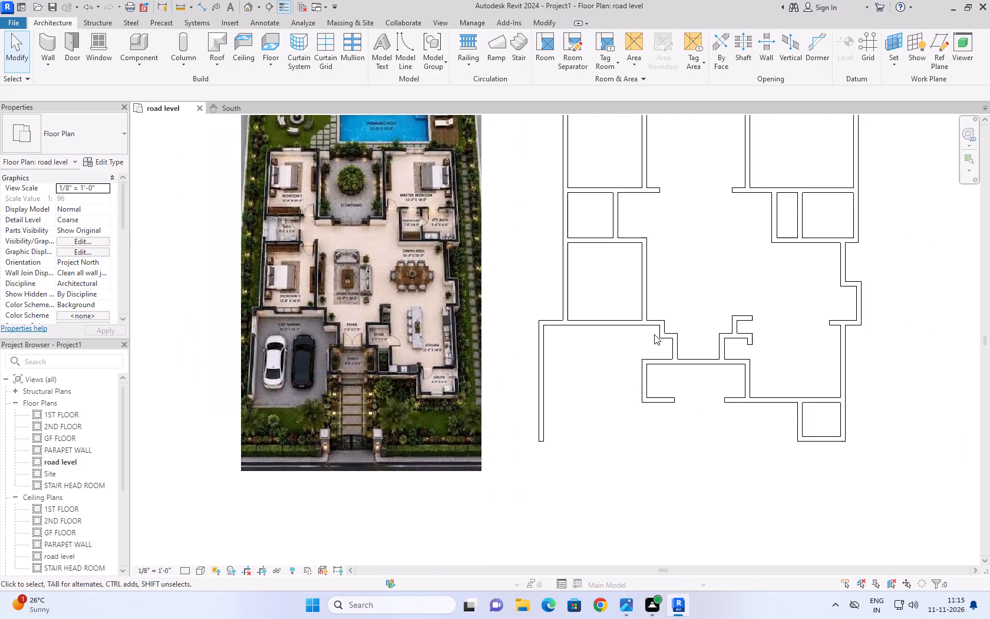
scroll(654, 334, "down", 1)
scroll(467, 404, "up", 3)
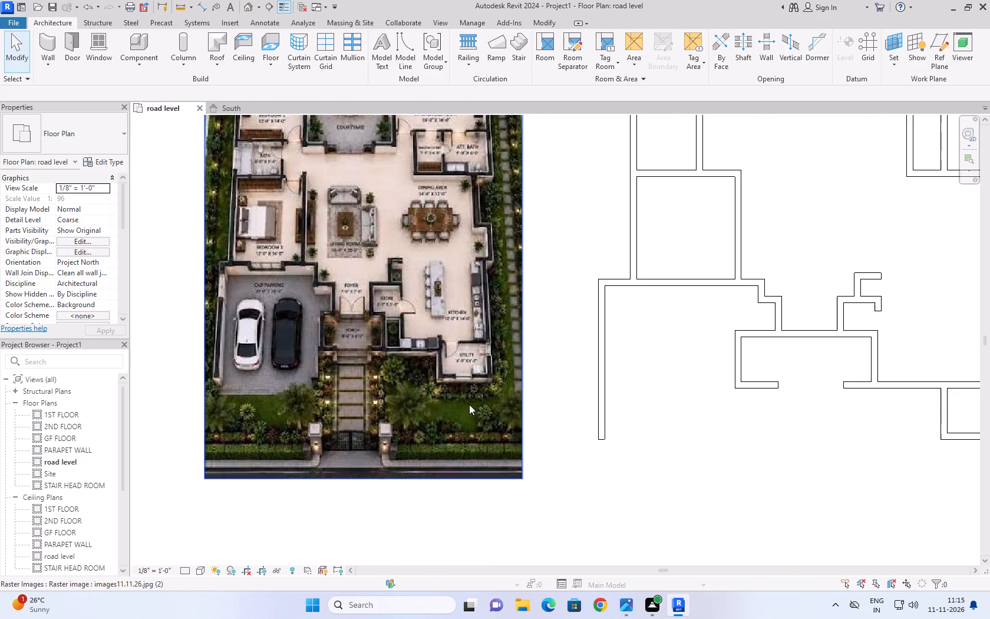
scroll(469, 404, "up", 1)
scroll(508, 369, "down", 4)
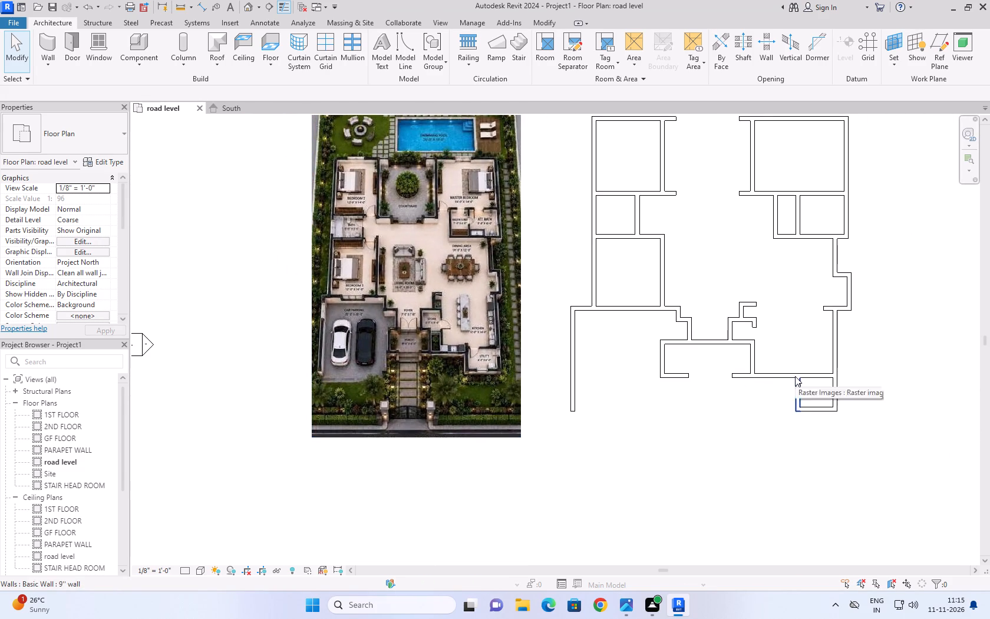
Extend the utility's west wall north past the kitchen's south wall to form a short stub inside the kitchen.
scroll(795, 373, "up", 3)
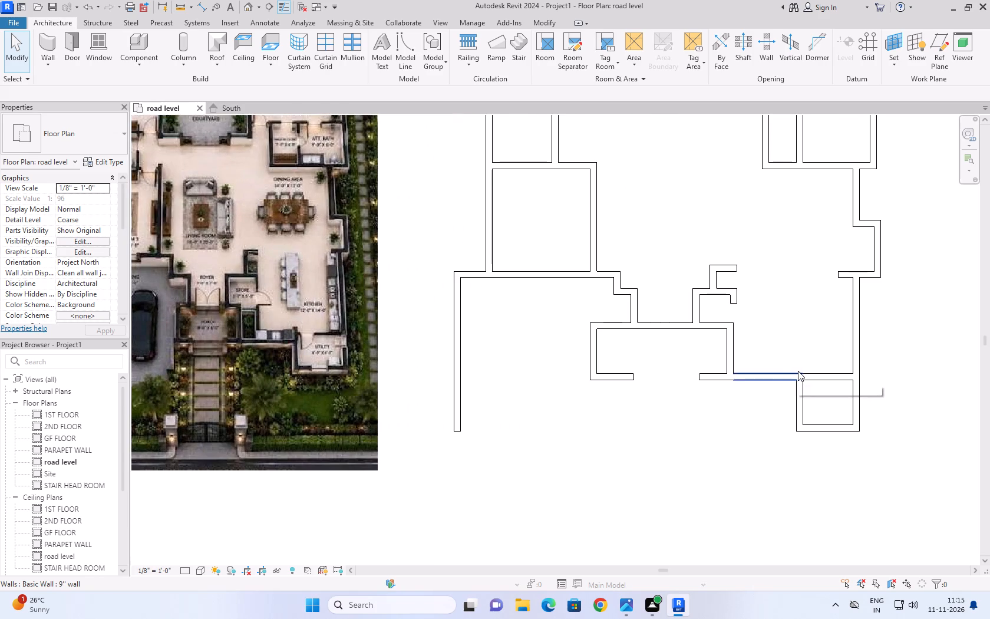
left_click(797, 389)
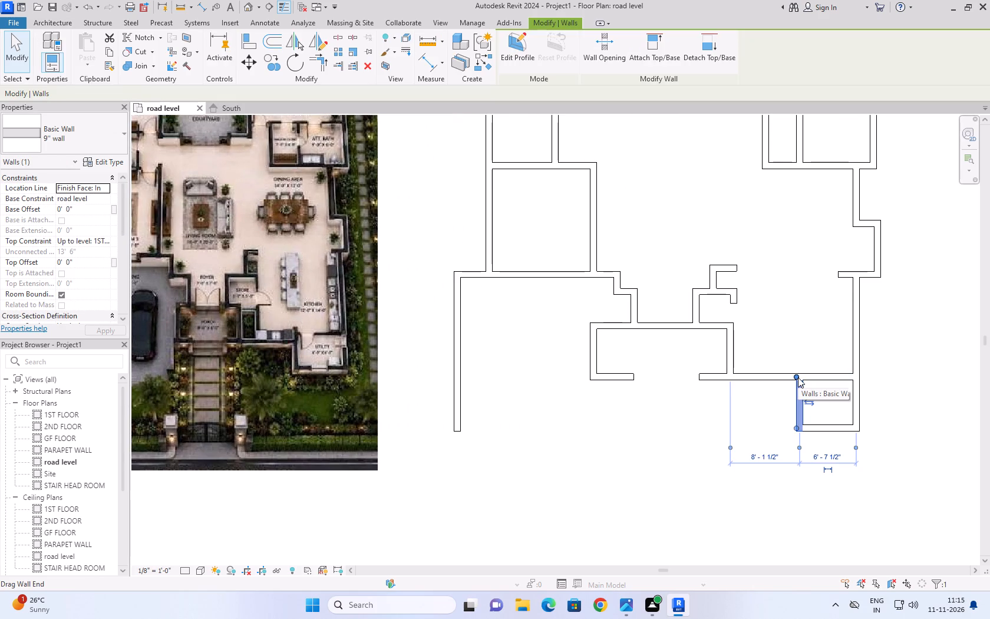
left_click_drag(797, 376, 796, 358)
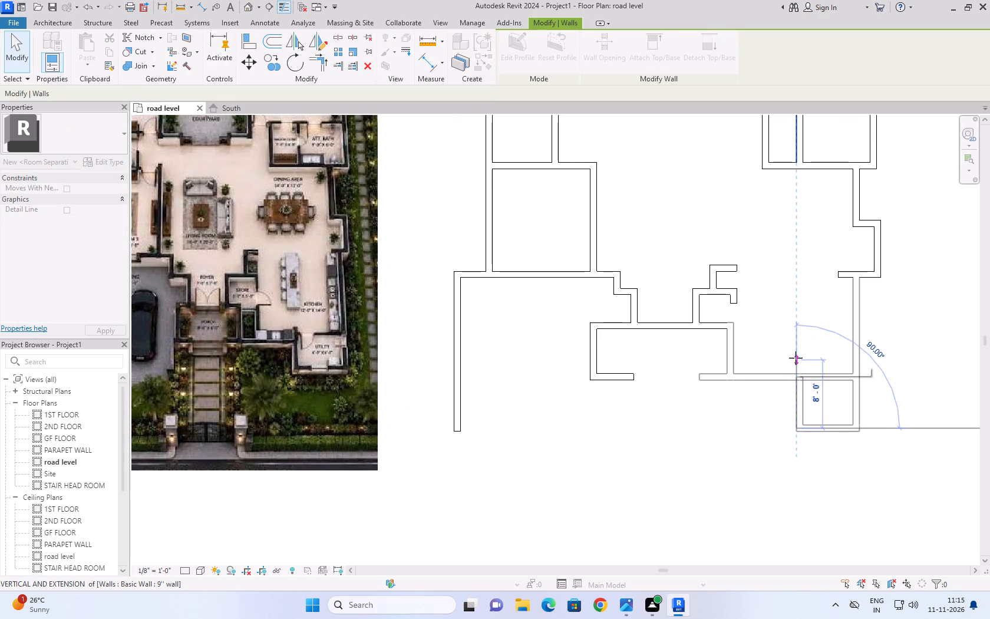
left_click_drag(796, 358, 796, 355)
left_click(783, 401)
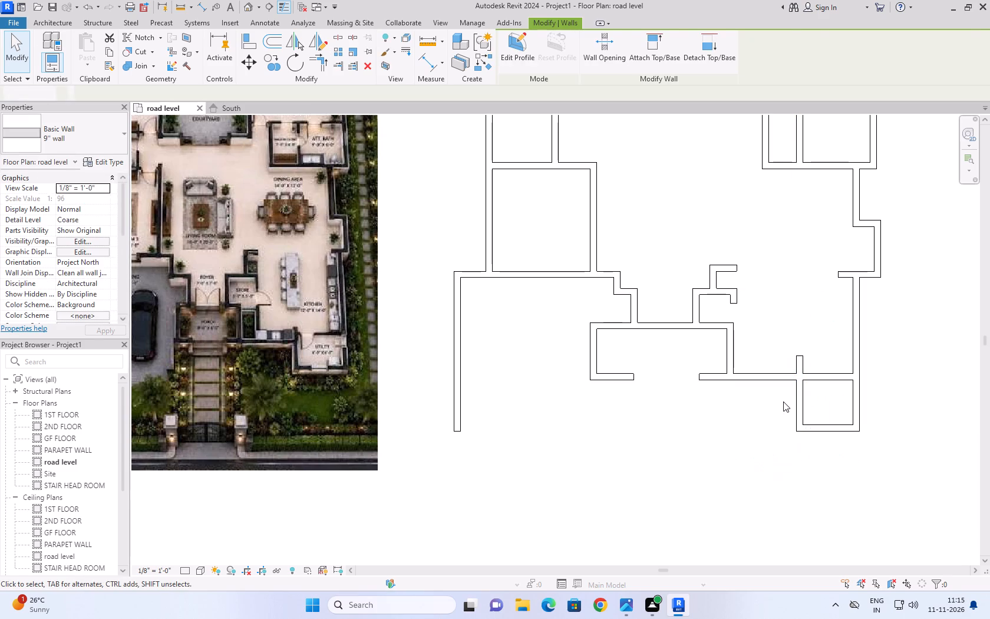
left_click(796, 365)
left_click_drag(797, 355, 797, 348)
left_click(768, 422)
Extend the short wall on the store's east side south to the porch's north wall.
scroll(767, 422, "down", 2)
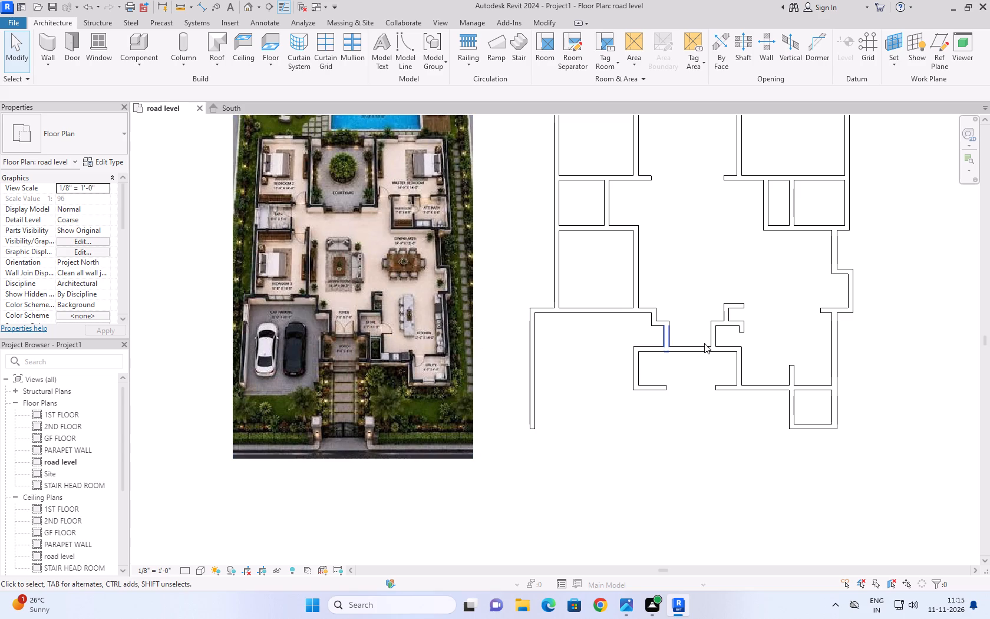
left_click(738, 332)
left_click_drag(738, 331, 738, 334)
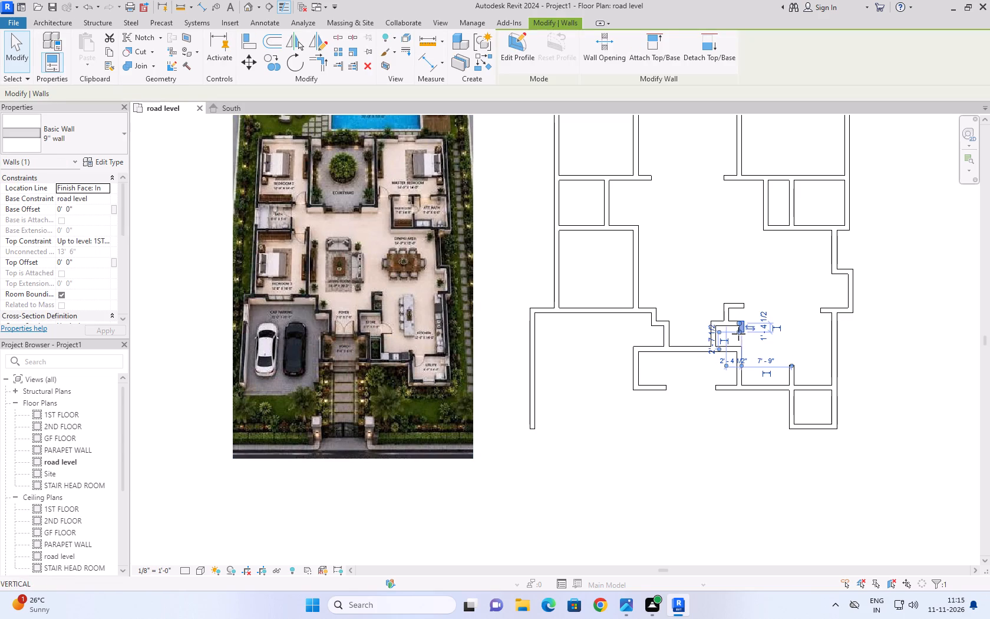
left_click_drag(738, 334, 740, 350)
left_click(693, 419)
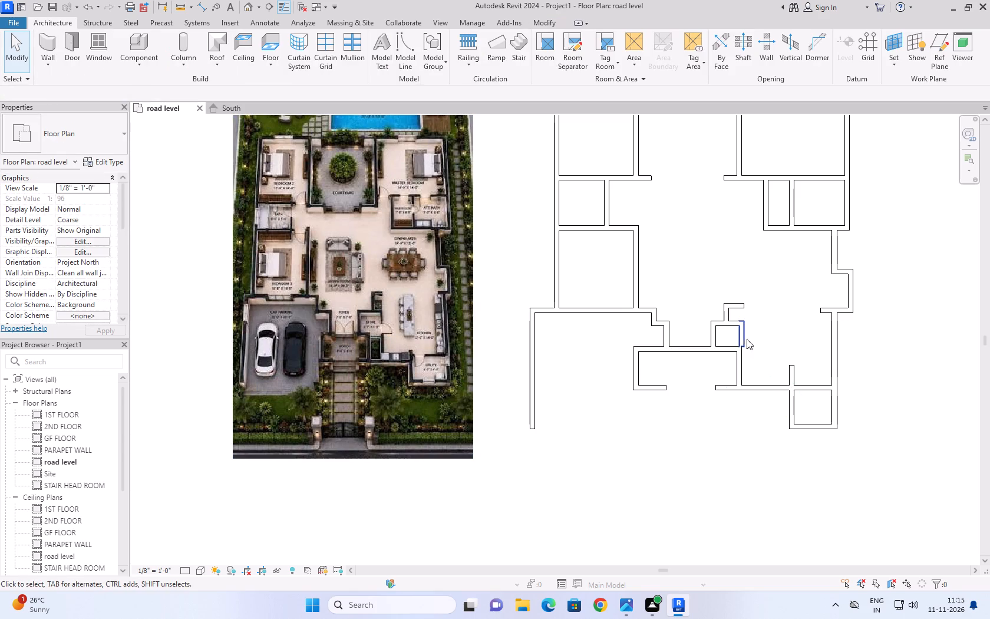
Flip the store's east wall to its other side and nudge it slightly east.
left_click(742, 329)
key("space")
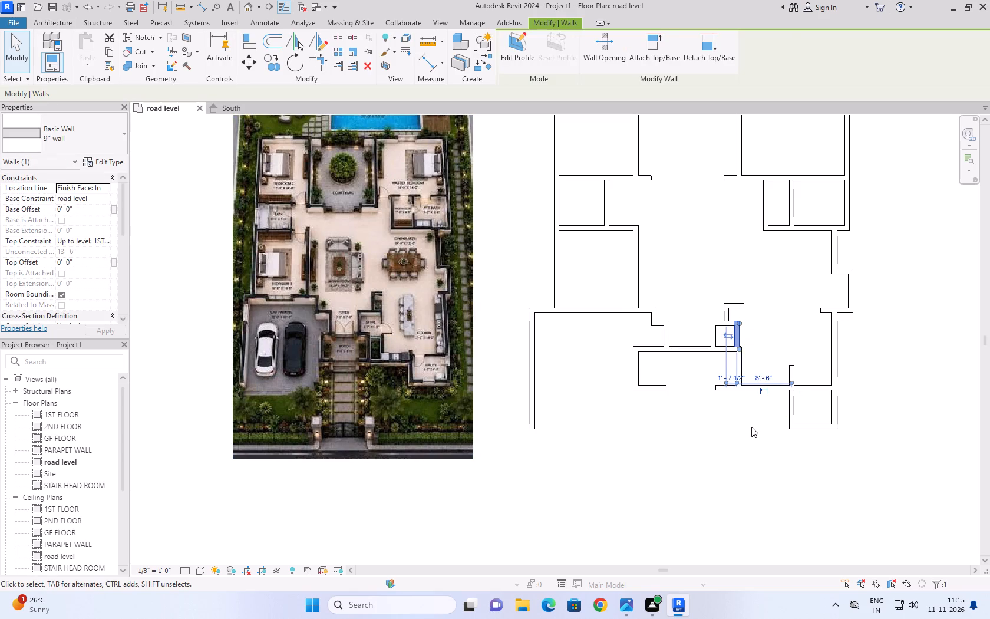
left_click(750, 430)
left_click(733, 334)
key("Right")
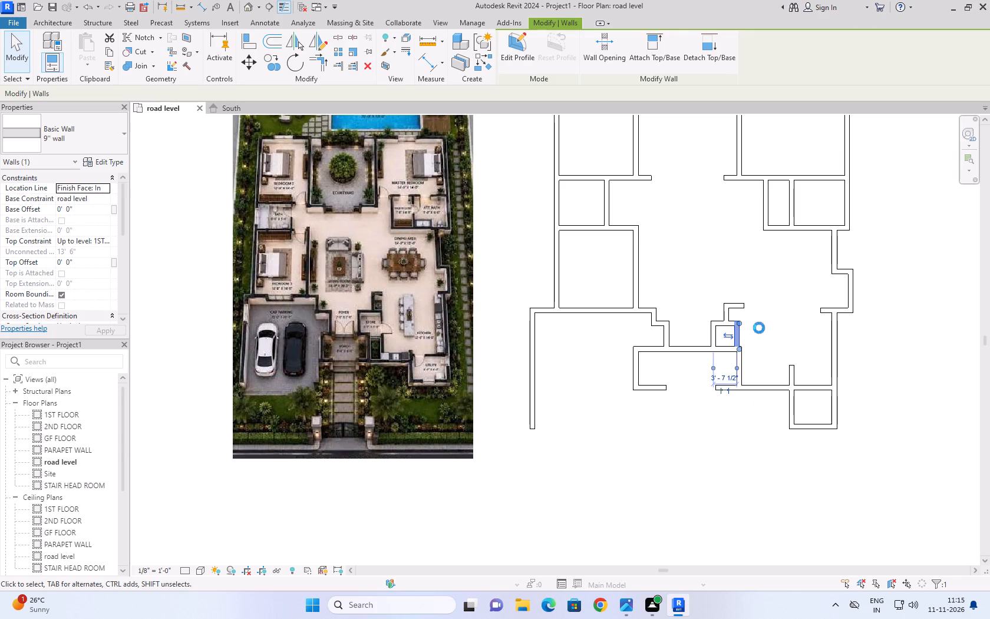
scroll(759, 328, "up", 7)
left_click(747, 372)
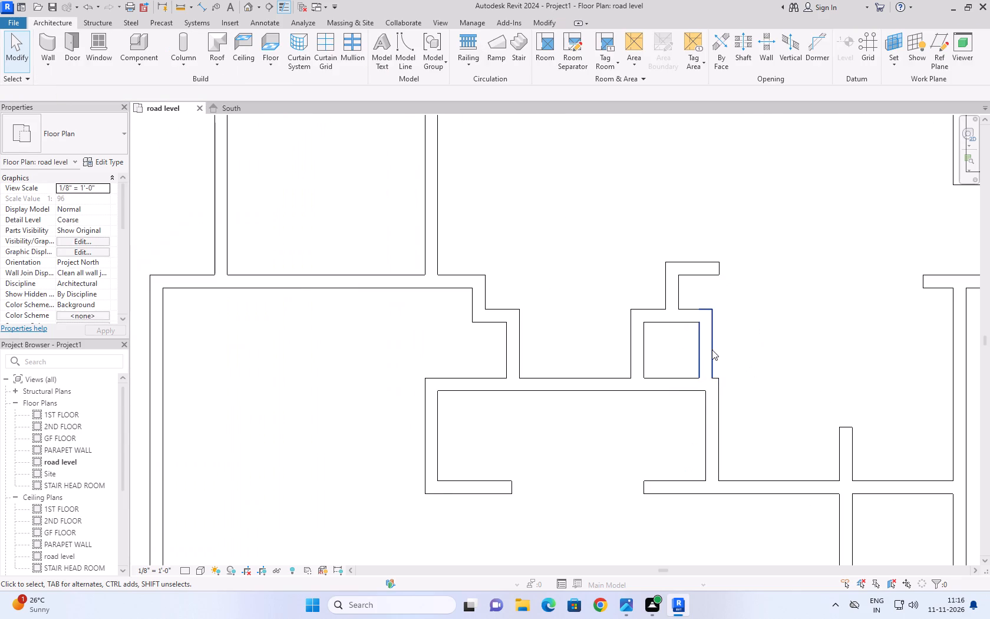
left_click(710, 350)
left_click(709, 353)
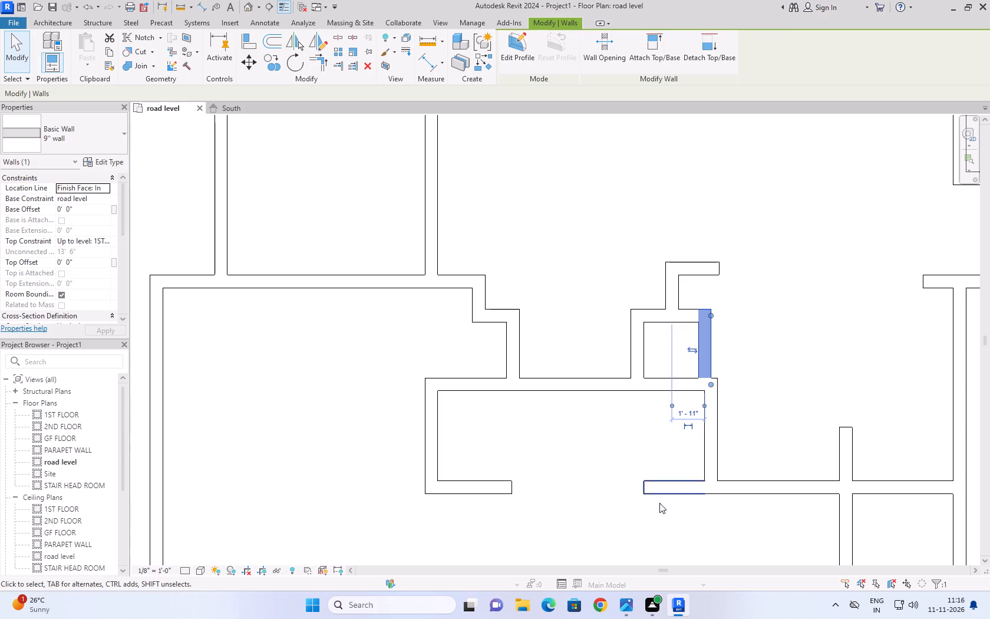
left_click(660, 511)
Delete the store's east wall.
left_click(703, 338)
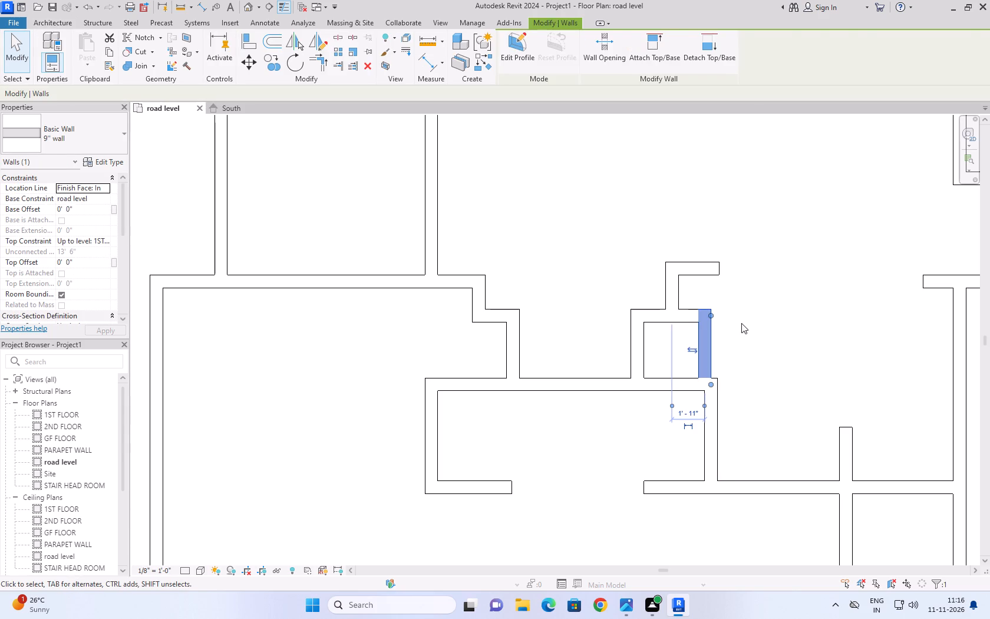
key("Delete")
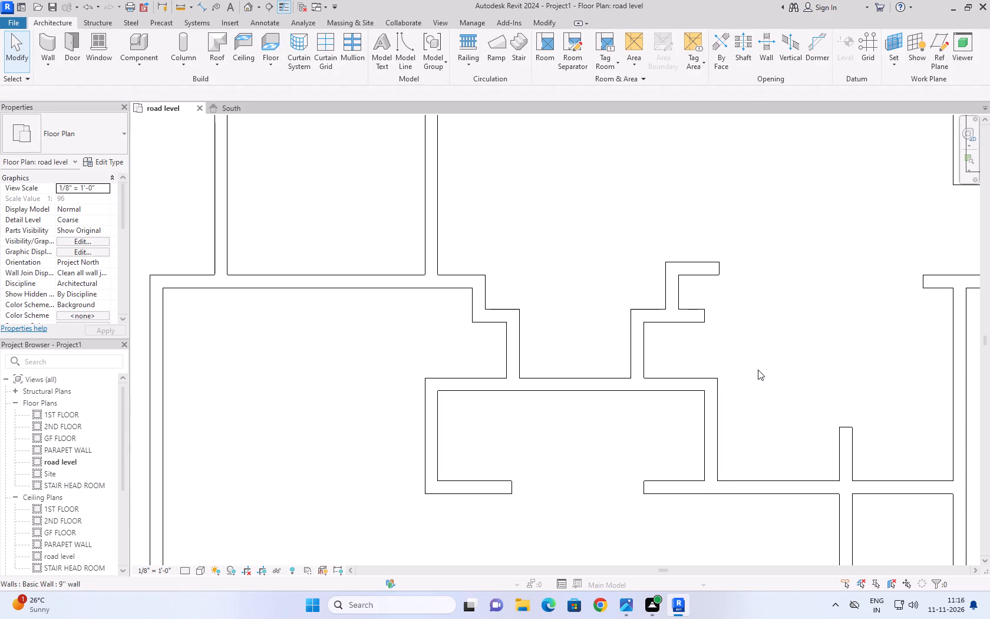
Align the east end of the store's north wall with the outer face of the porch's east wall.
type("AL")
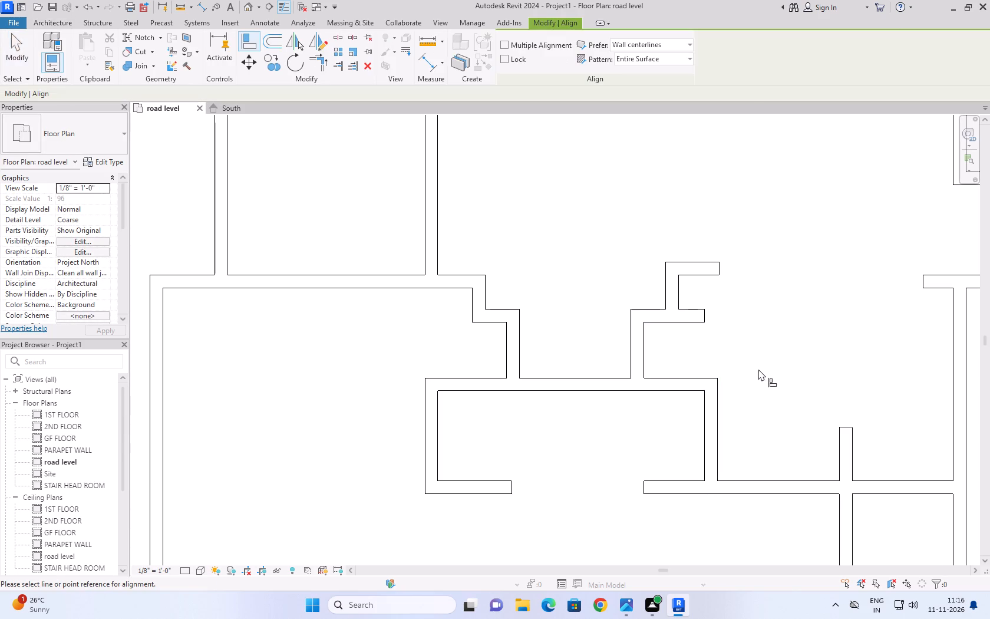
left_click(721, 429)
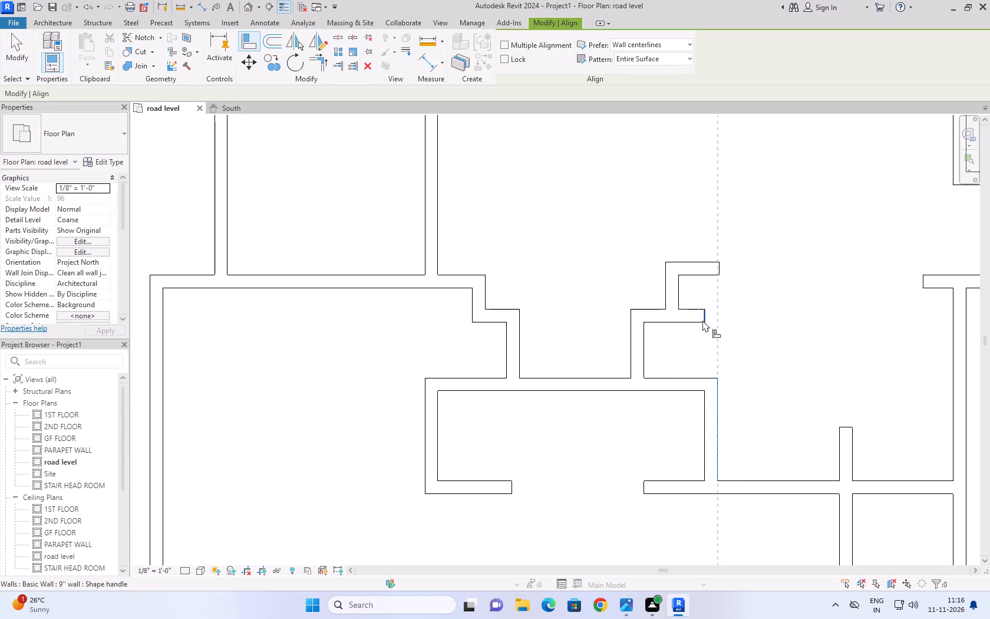
scroll(728, 350, "down", 6)
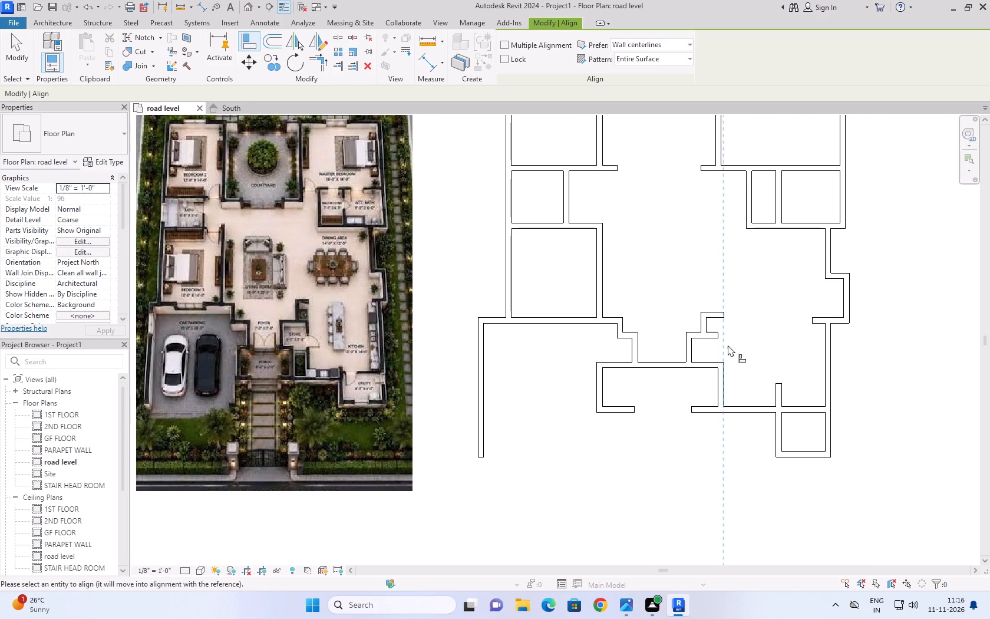
left_click(717, 334)
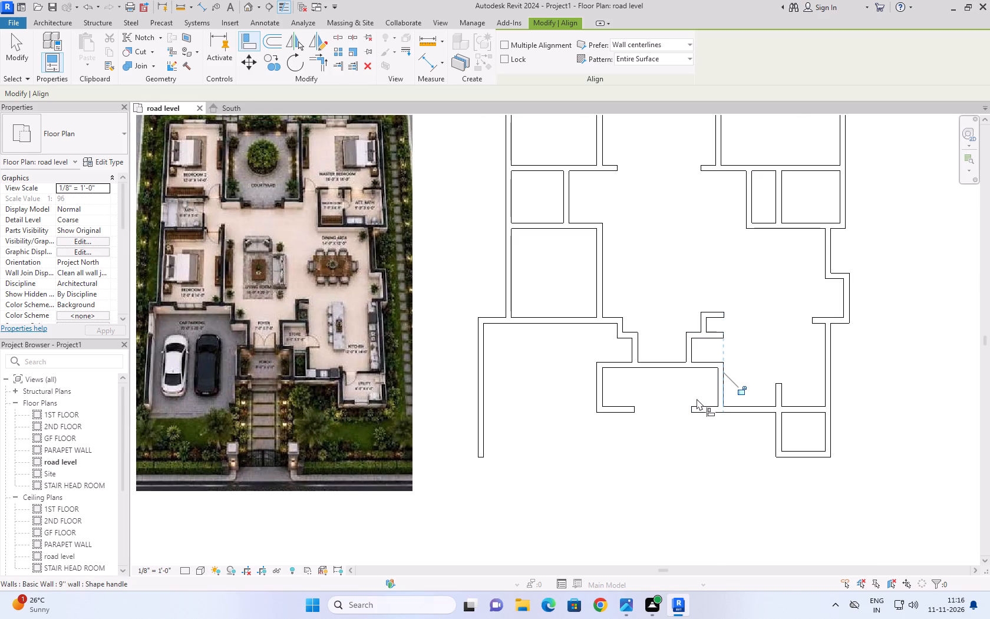
key("Escape")
key("Escape")
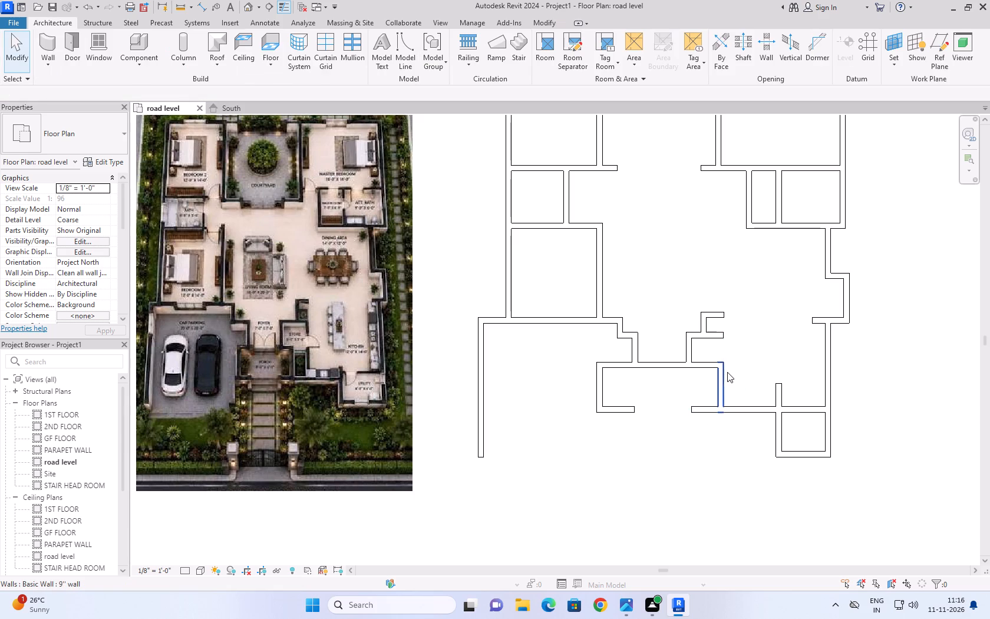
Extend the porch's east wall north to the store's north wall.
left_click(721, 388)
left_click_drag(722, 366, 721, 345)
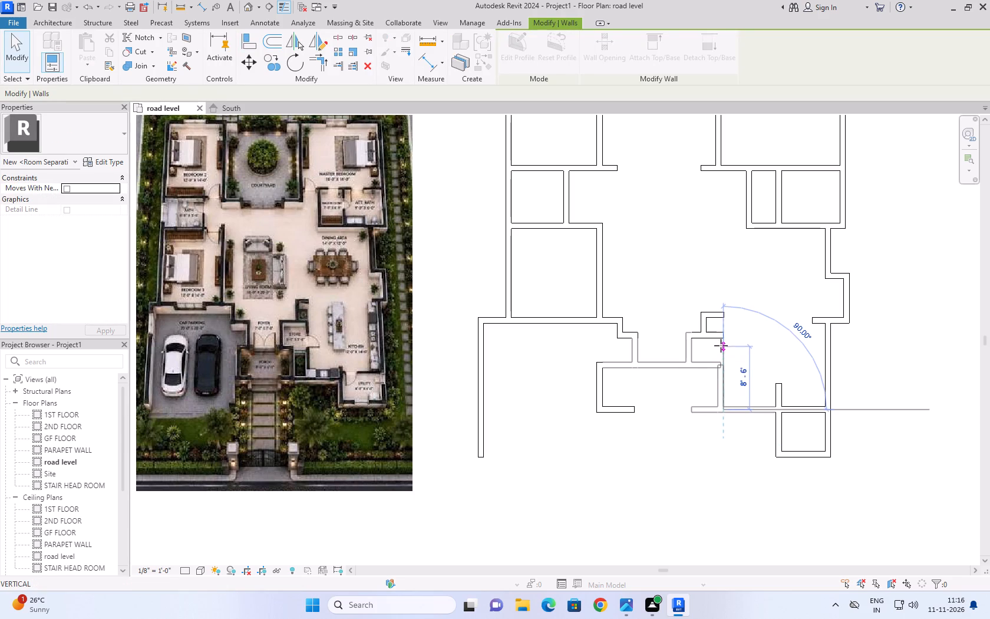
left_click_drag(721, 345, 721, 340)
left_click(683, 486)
Measure the store's inside depth and width between its wall faces.
scroll(665, 424, "down", 3)
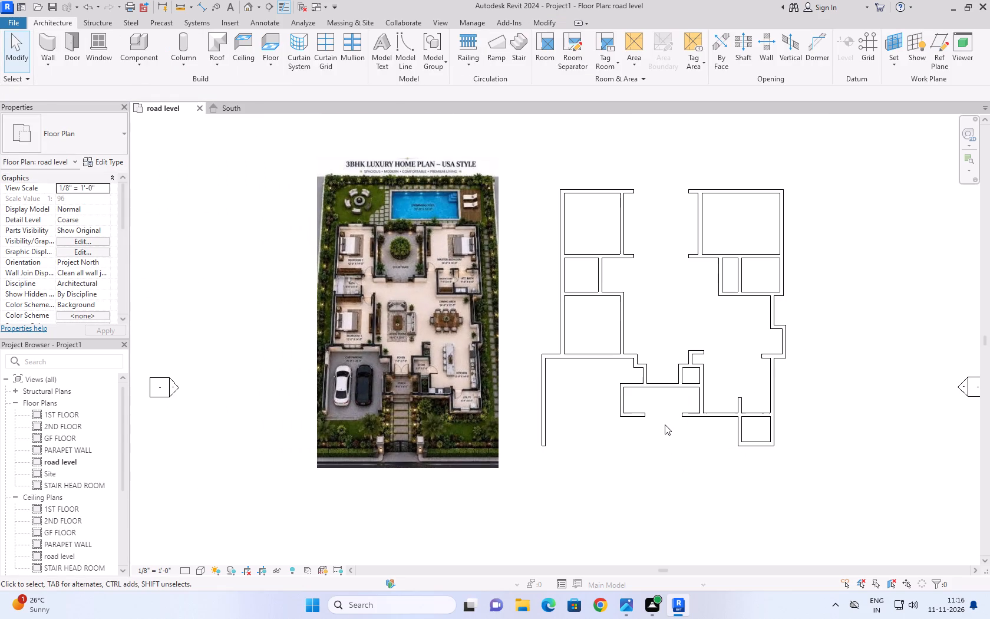
scroll(686, 387, "up", 3)
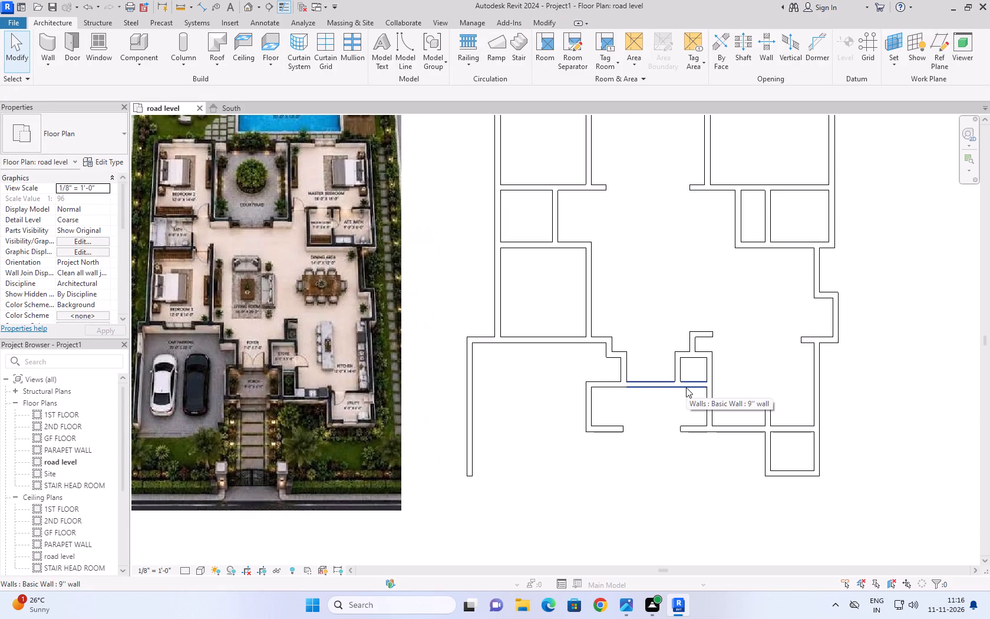
scroll(689, 367, "up", 2)
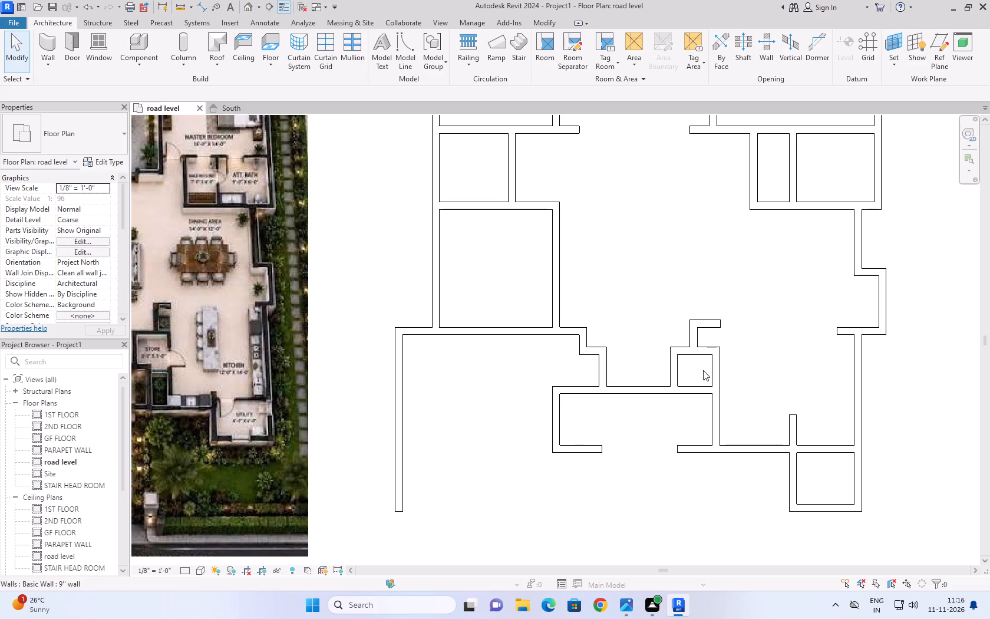
type("DI")
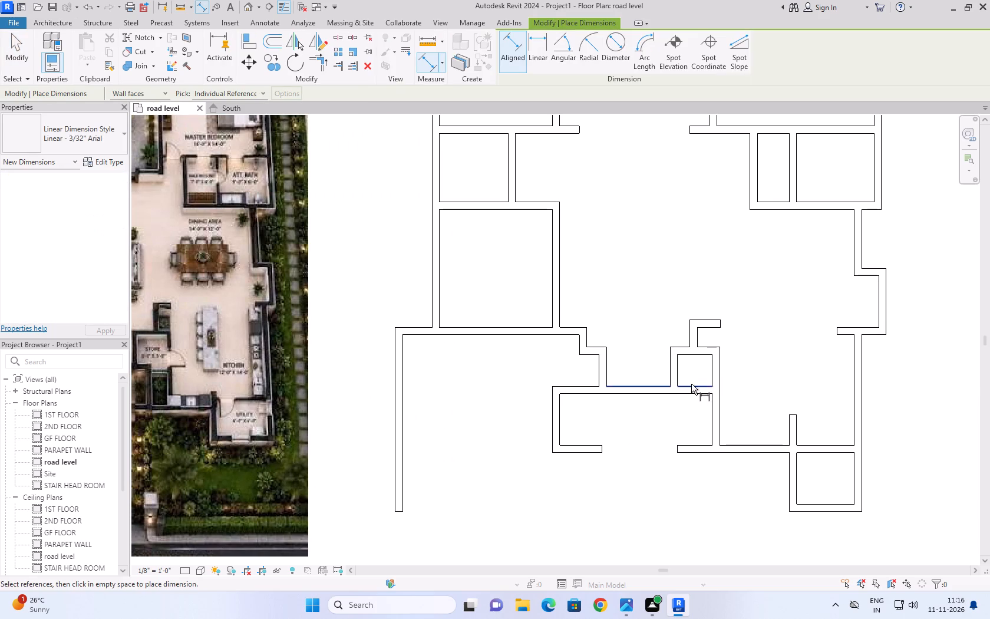
left_click(691, 384)
left_click(691, 355)
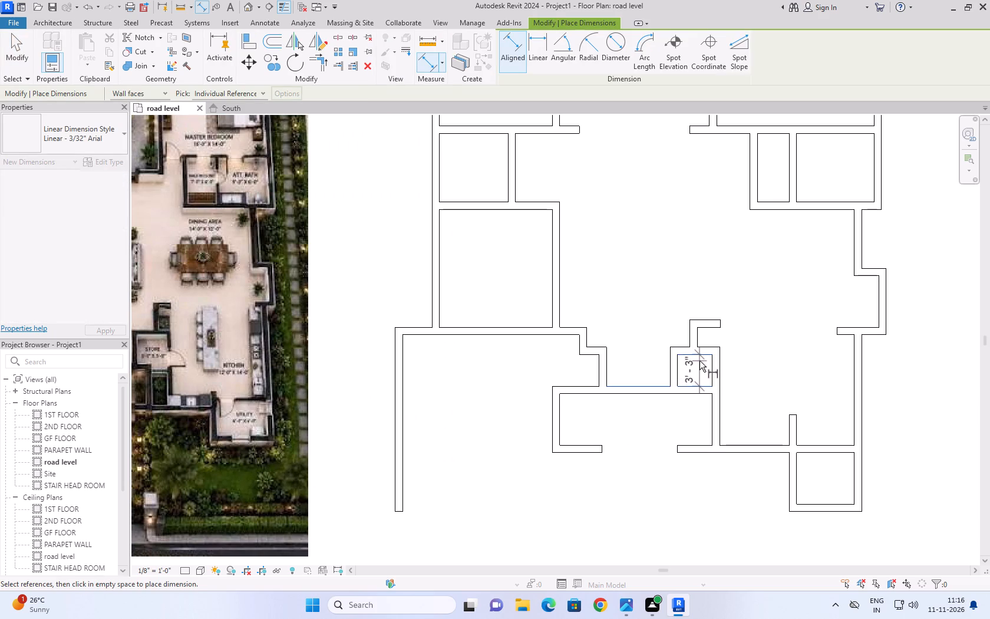
key("Escape")
left_click(675, 374)
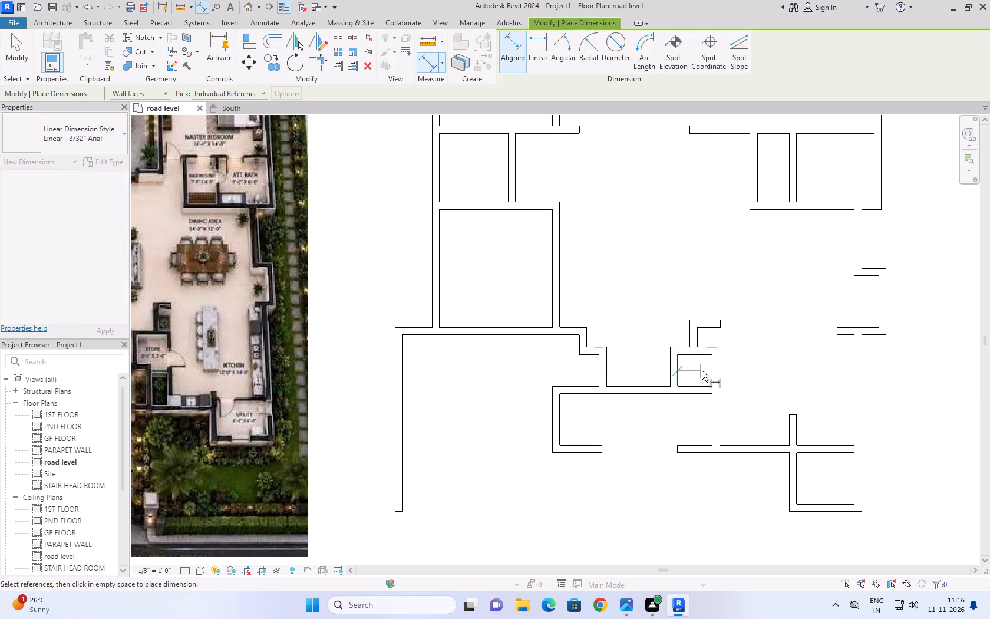
left_click(710, 369)
key("Escape")
key("Escape")
Draw a 9" wall from the kitchen's south wall about 9'-7 1/2" north and about 3'-6 1/2" west to meet the store's north wall.
scroll(698, 402, "down", 3)
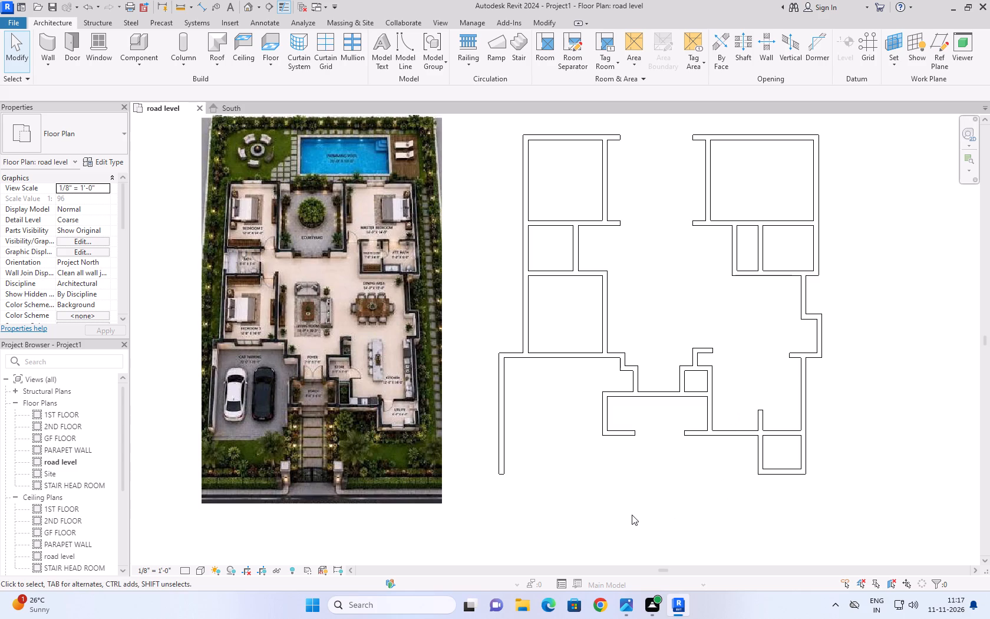
type("WA")
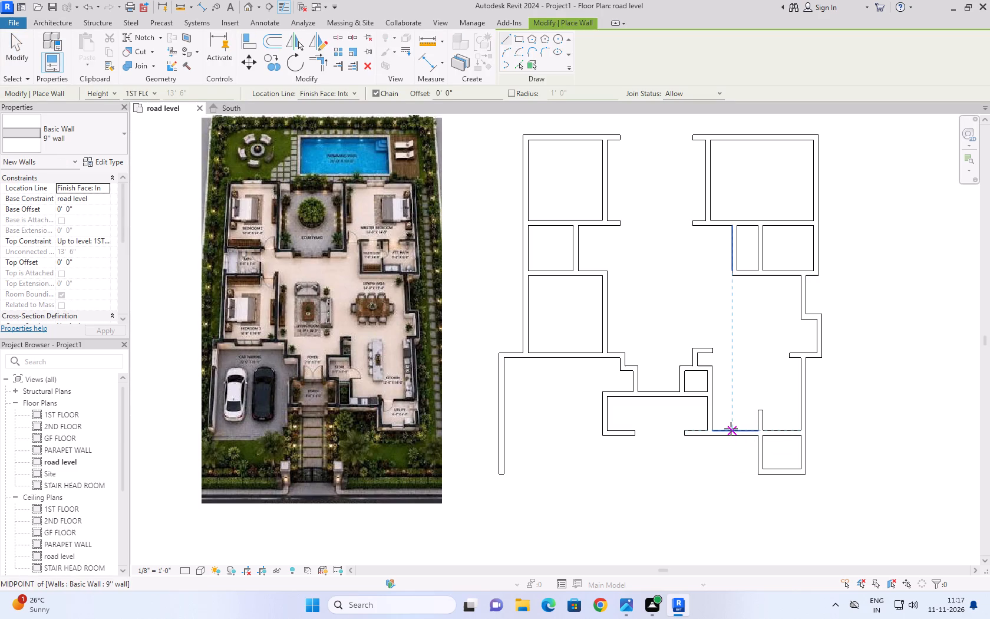
left_click(731, 432)
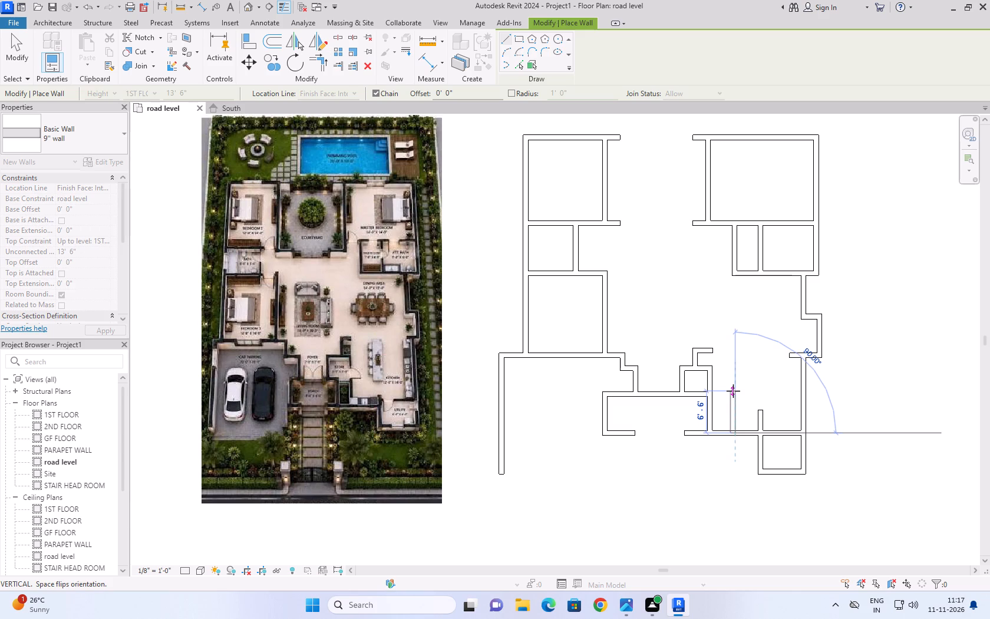
left_click(733, 391)
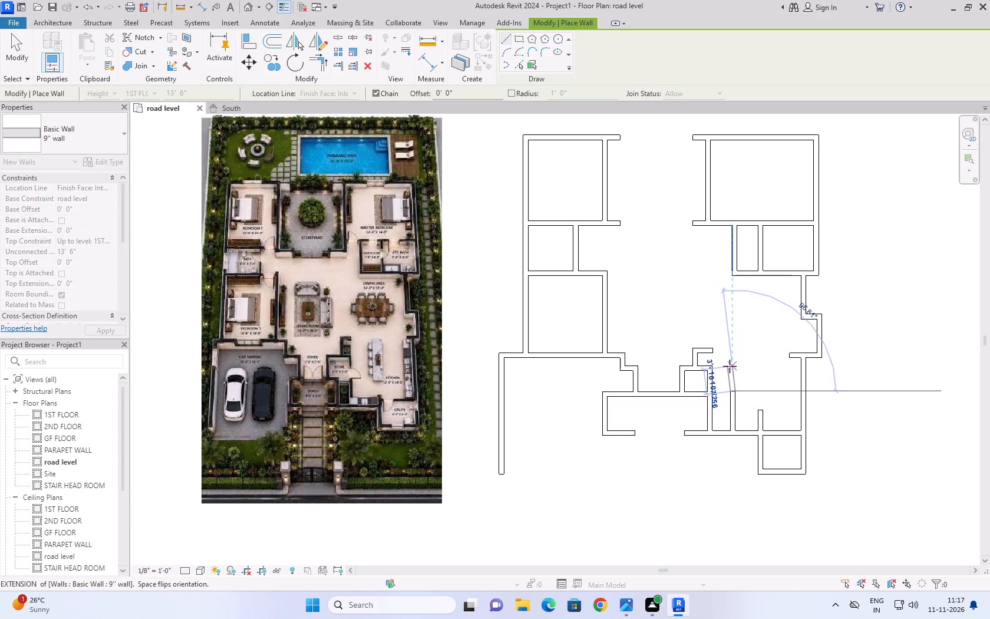
left_click(734, 374)
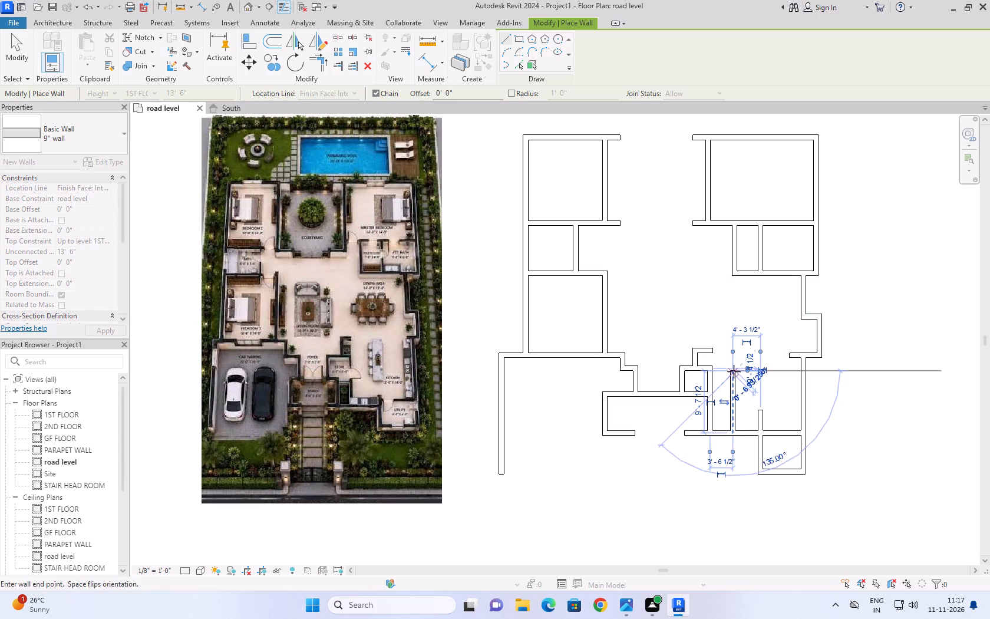
key("space")
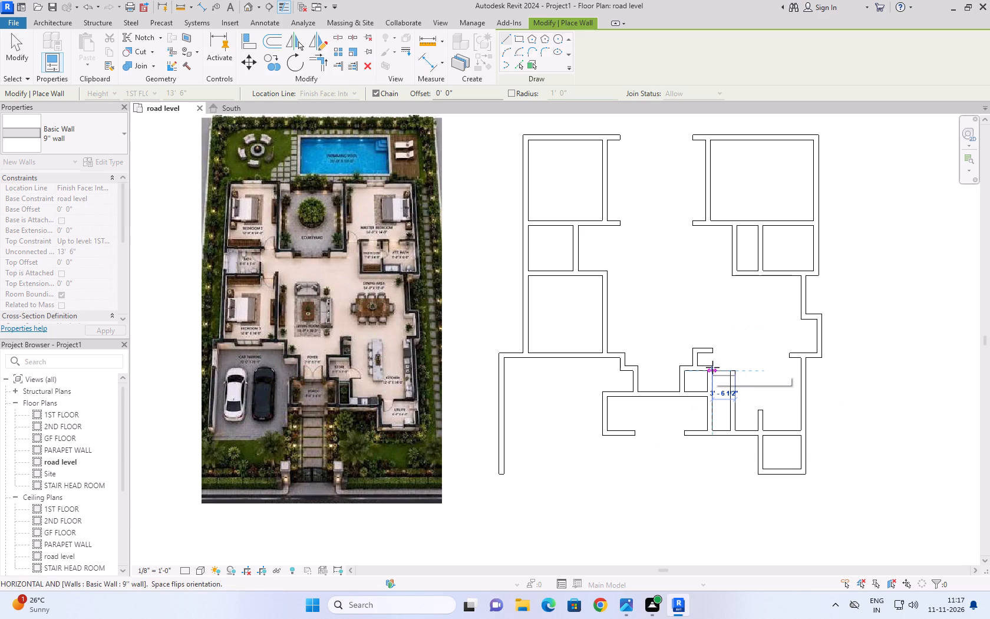
left_click(712, 367)
key("Escape")
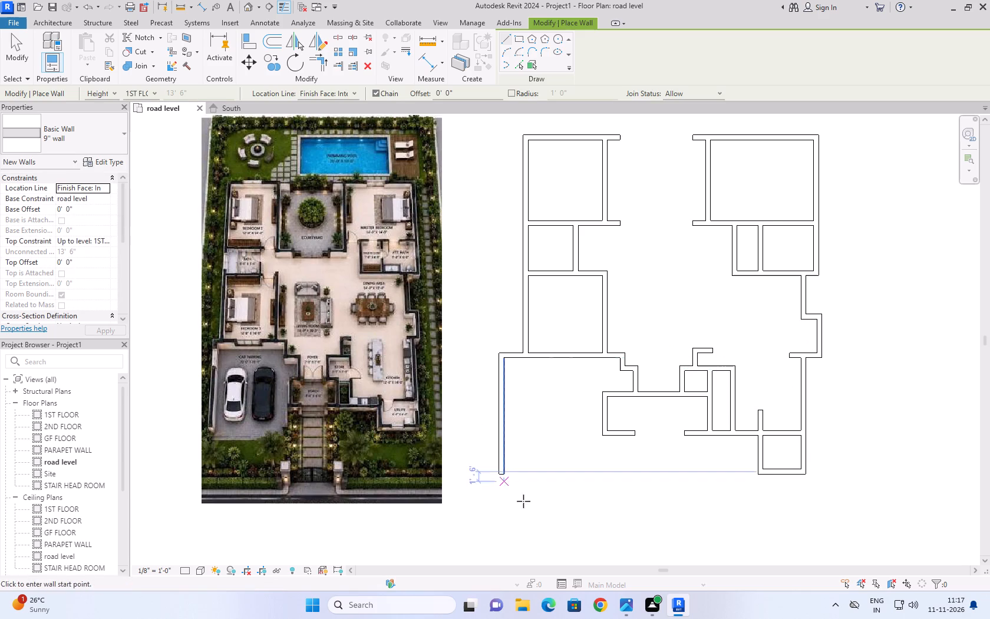
key("Escape")
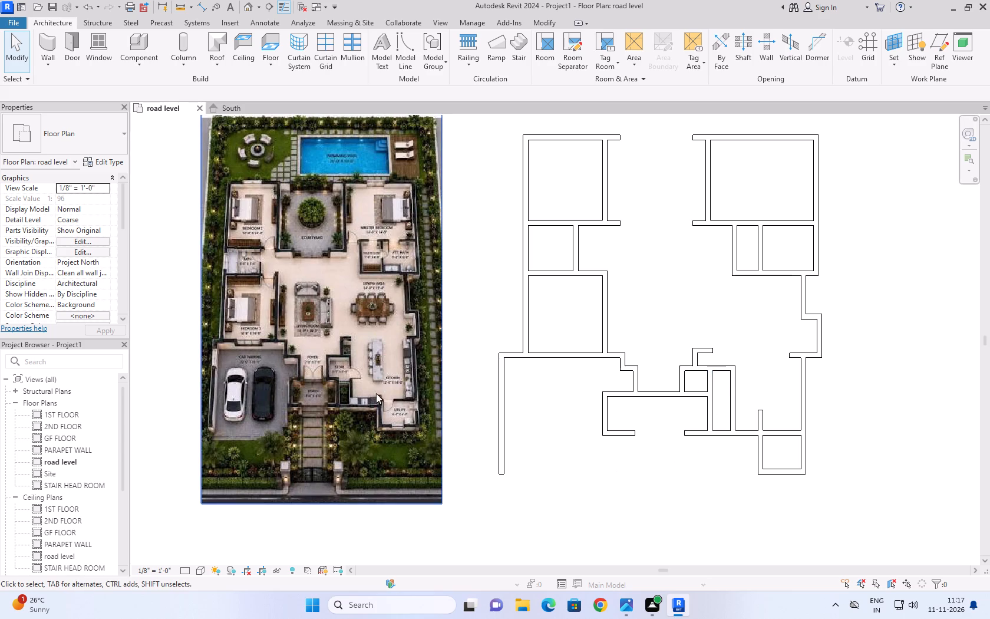
Shorten the porch's east wall so its north end stops at the porch's north wall.
left_click(705, 378)
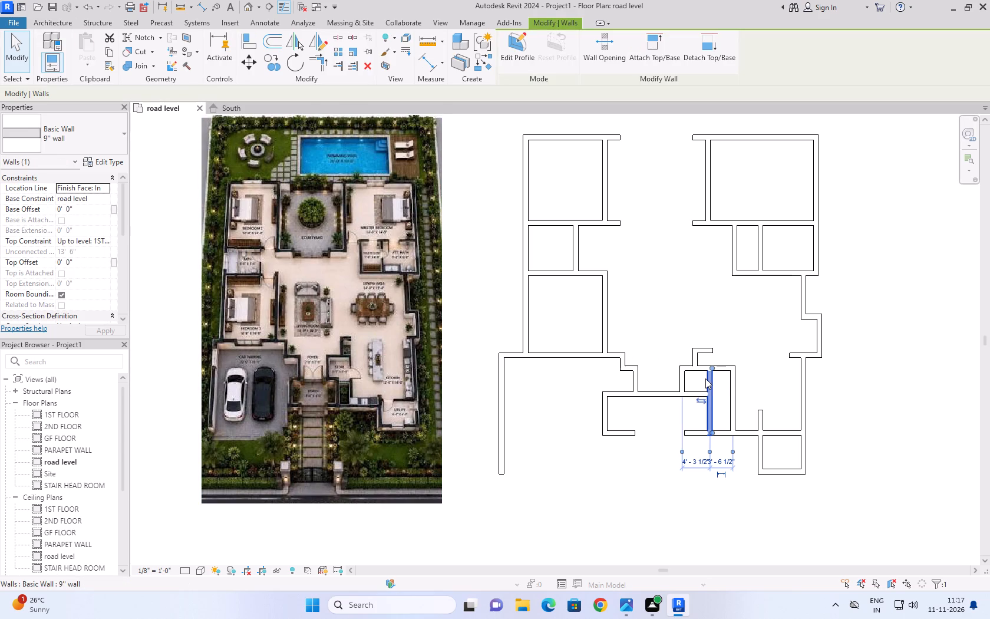
left_click(720, 382)
double_click(715, 379)
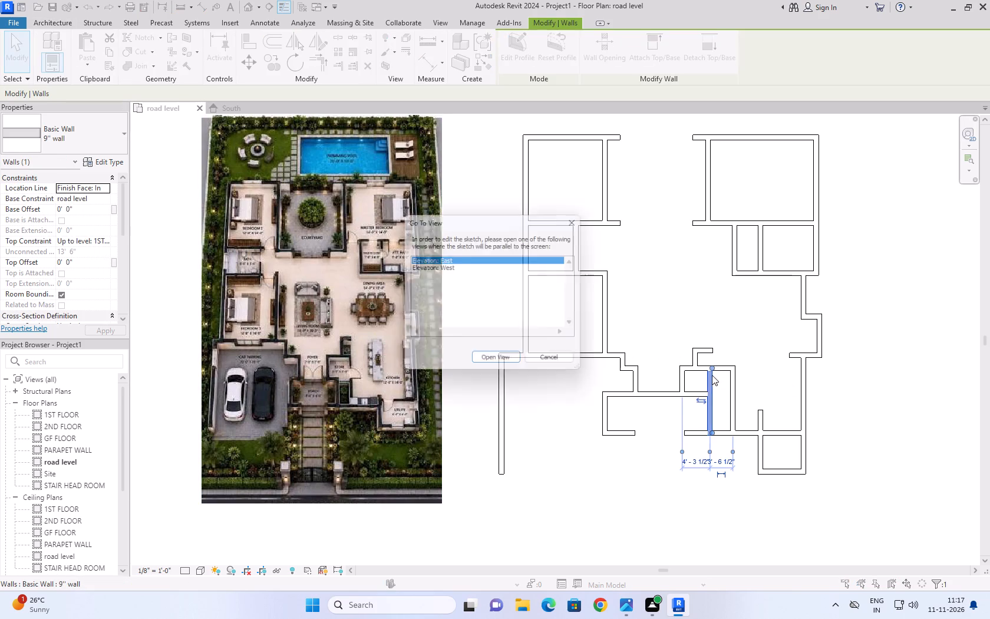
left_click(562, 363)
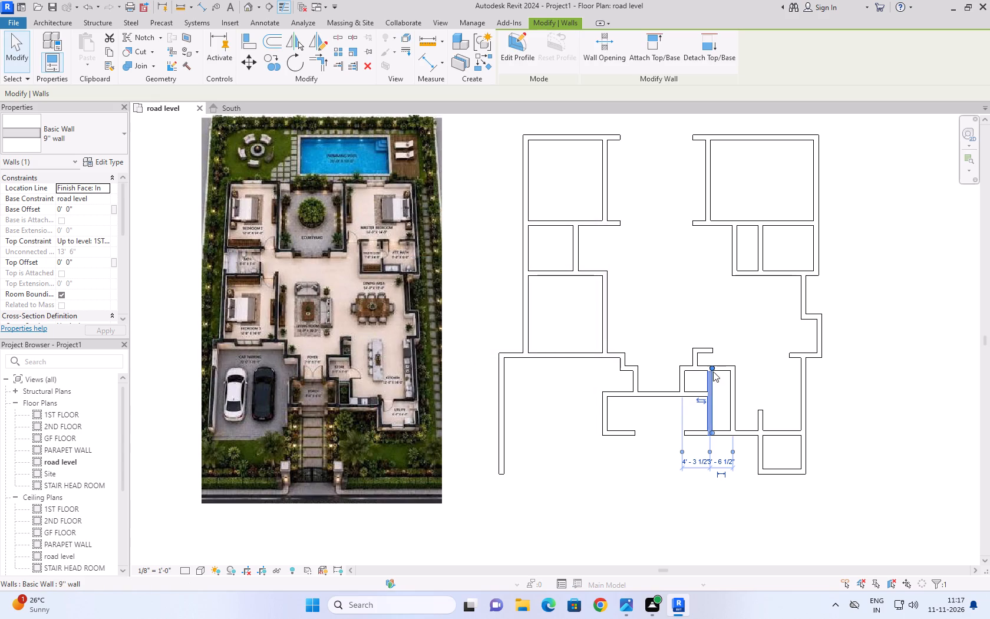
left_click_drag(713, 367, 711, 391)
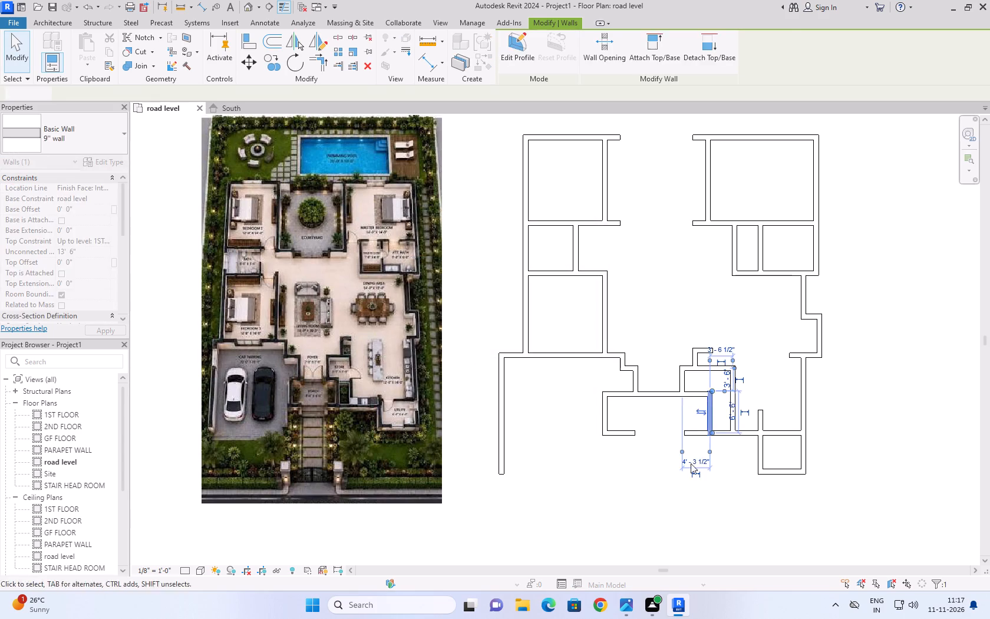
left_click(691, 510)
Nudge the porch's east wall slightly south to tidy its corner with the porch's north wall.
scroll(710, 407, "up", 3)
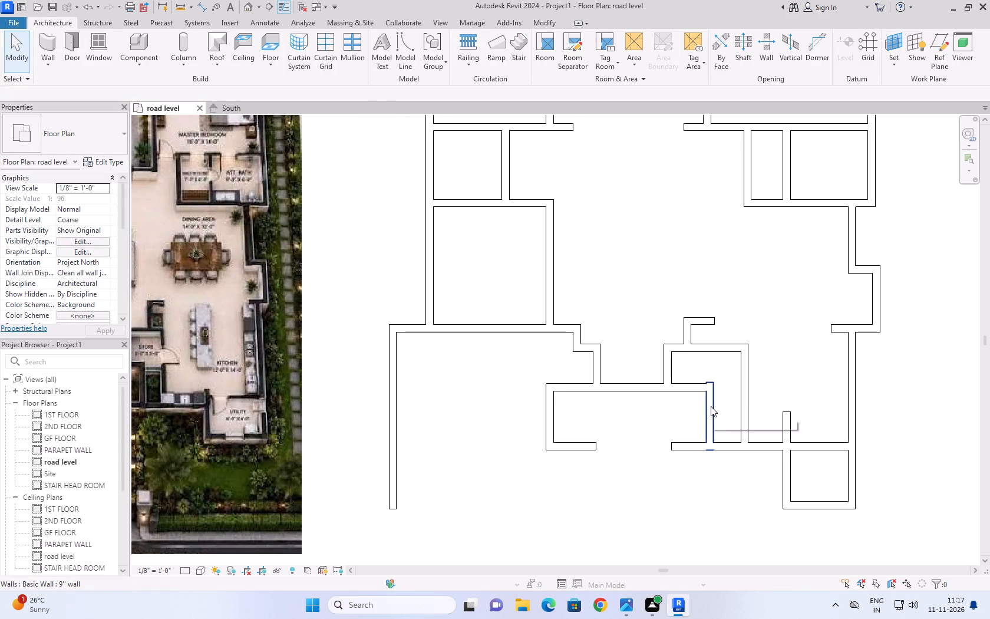
left_click(711, 406)
left_click(712, 381)
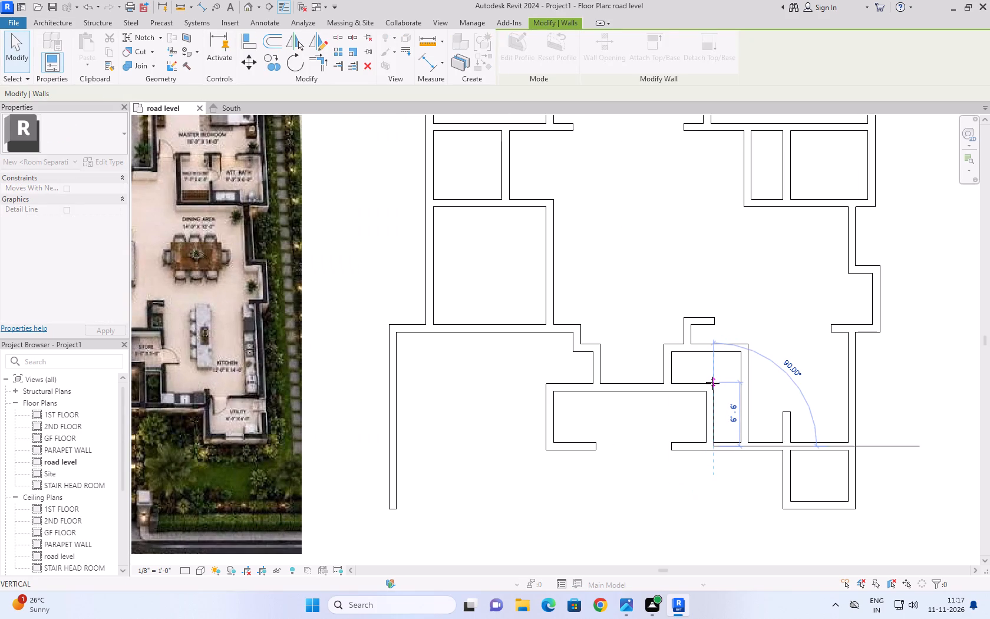
left_click(723, 498)
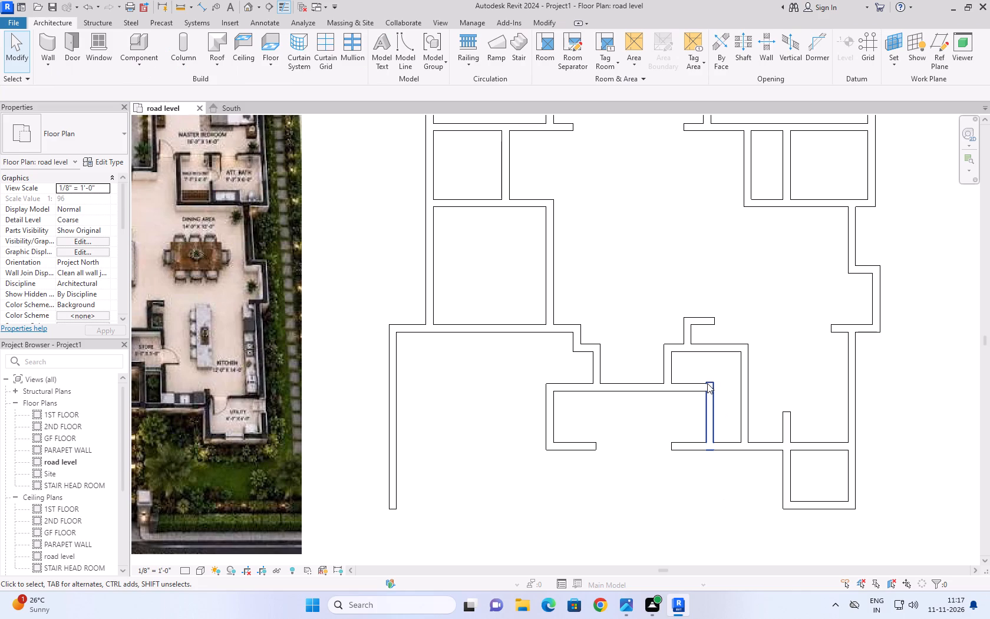
left_click(707, 407)
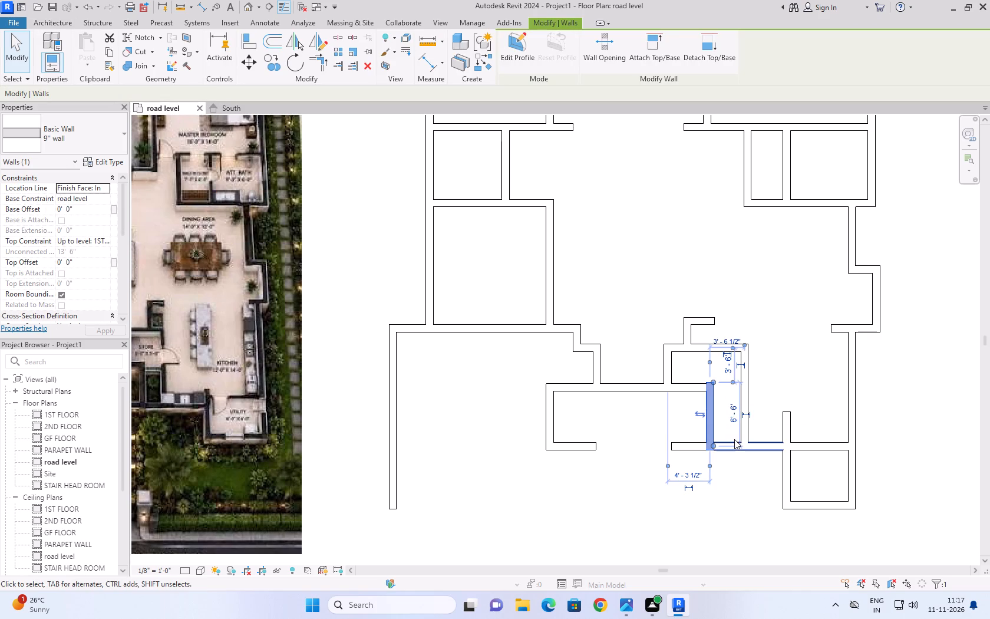
key("Down")
left_click(736, 495)
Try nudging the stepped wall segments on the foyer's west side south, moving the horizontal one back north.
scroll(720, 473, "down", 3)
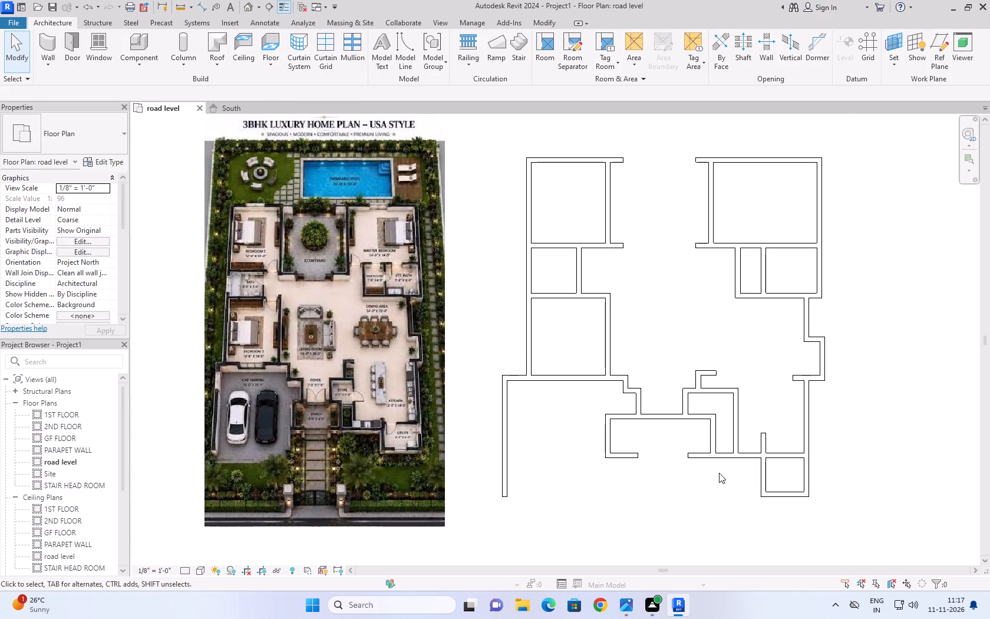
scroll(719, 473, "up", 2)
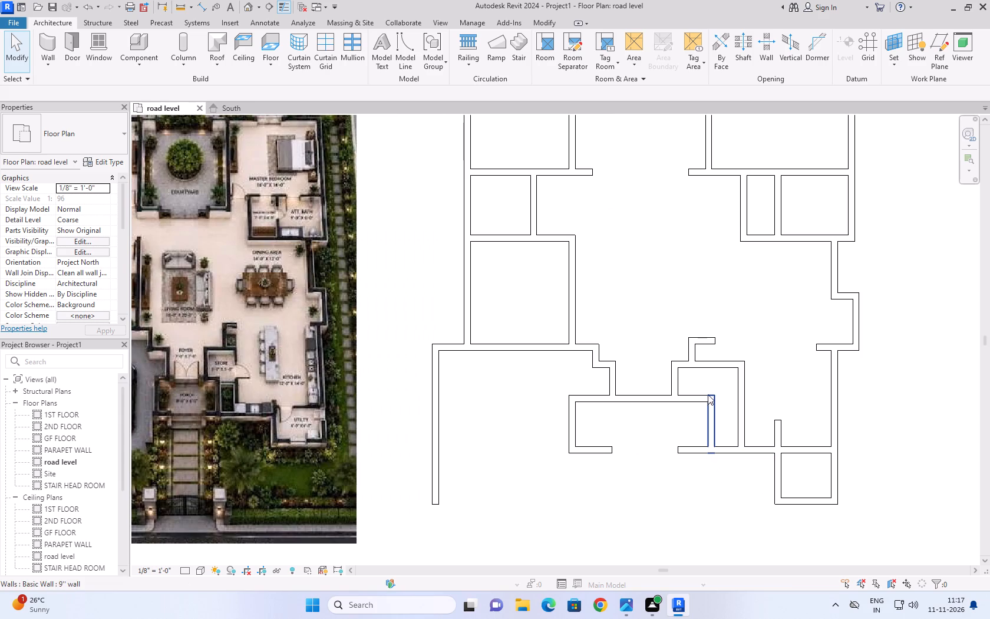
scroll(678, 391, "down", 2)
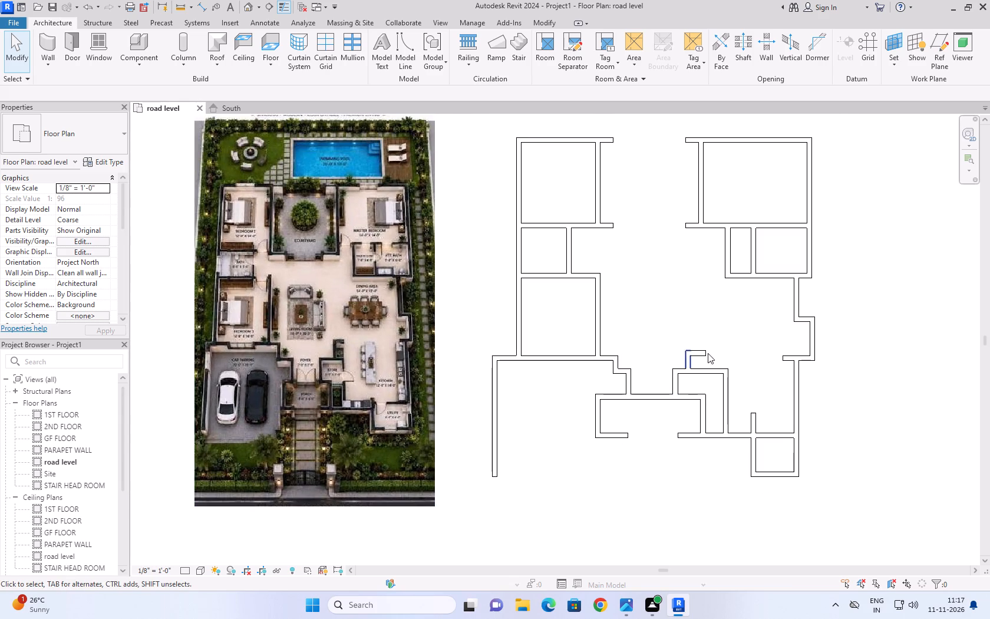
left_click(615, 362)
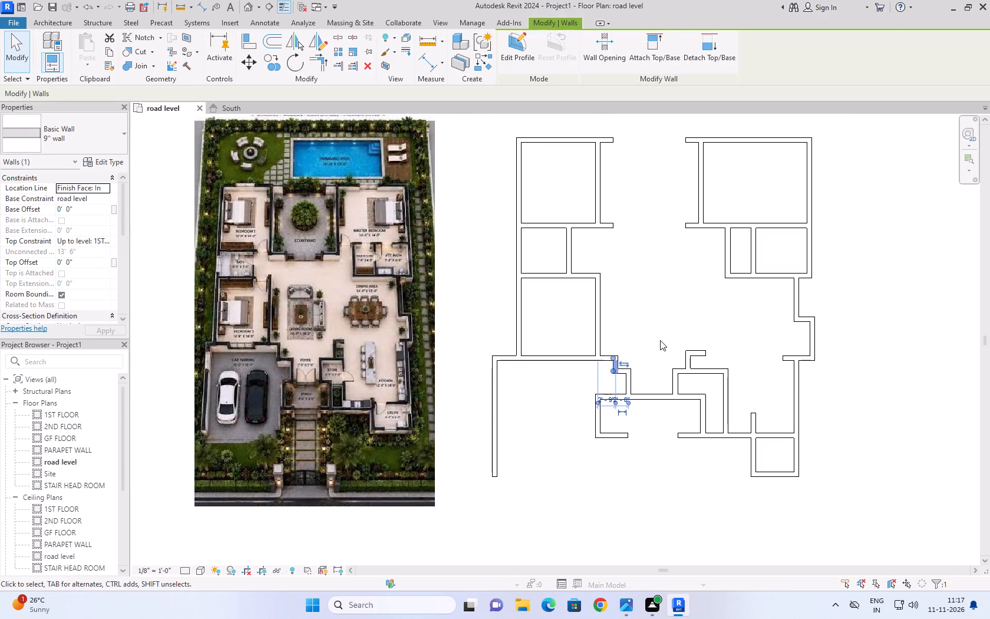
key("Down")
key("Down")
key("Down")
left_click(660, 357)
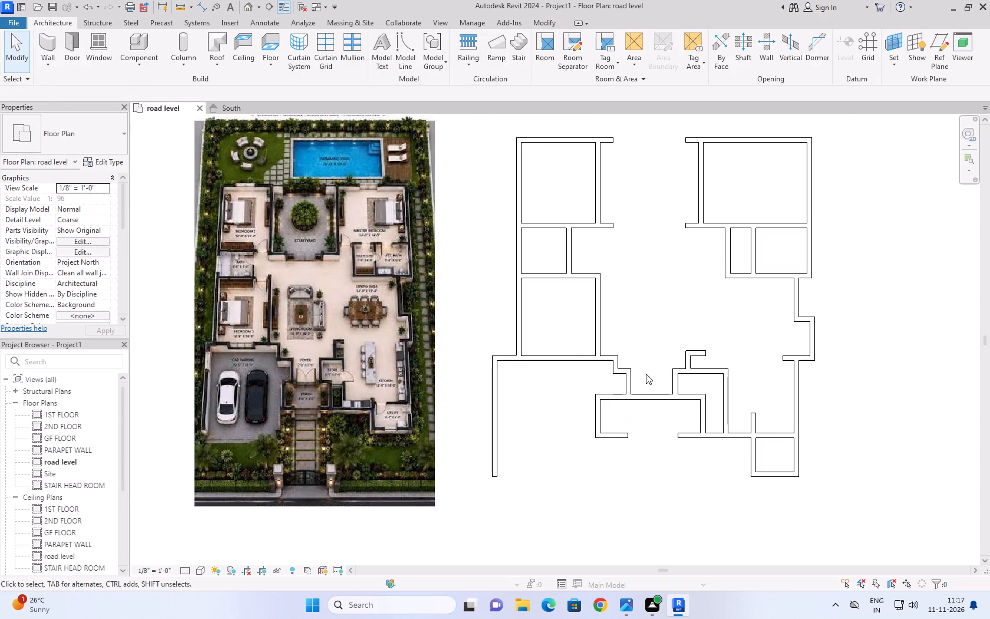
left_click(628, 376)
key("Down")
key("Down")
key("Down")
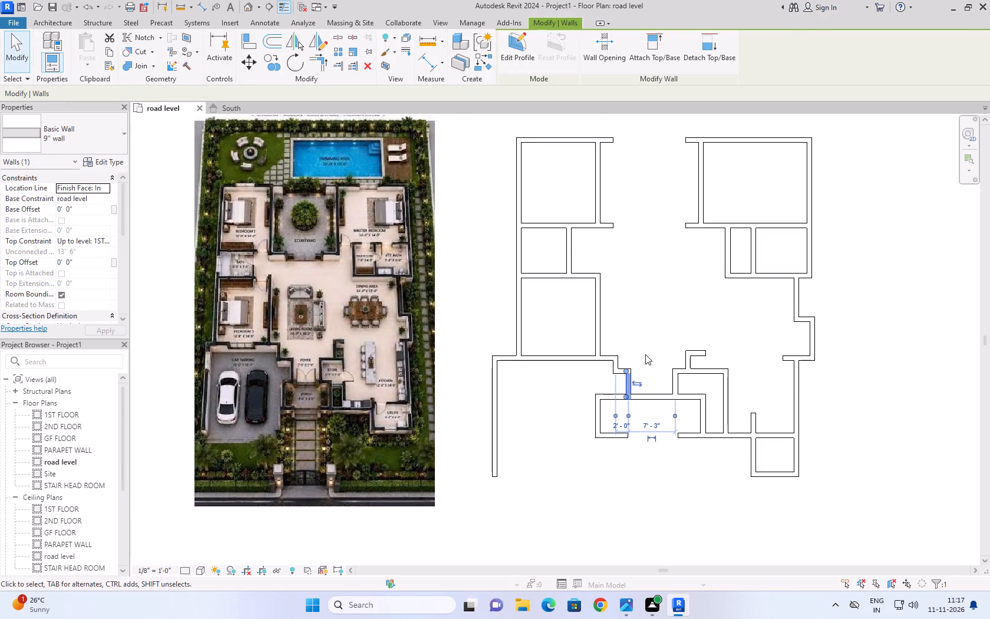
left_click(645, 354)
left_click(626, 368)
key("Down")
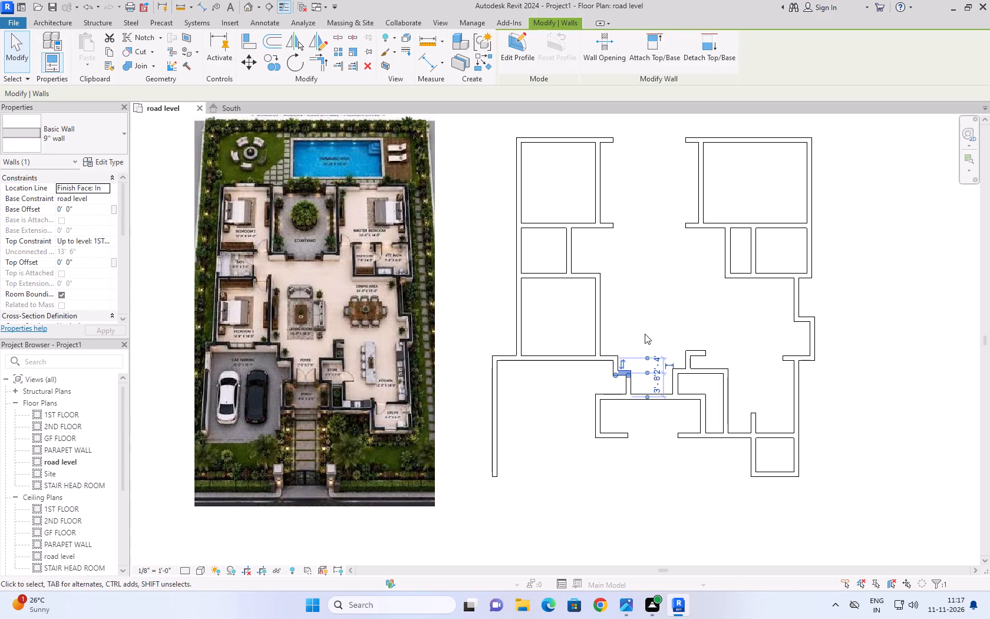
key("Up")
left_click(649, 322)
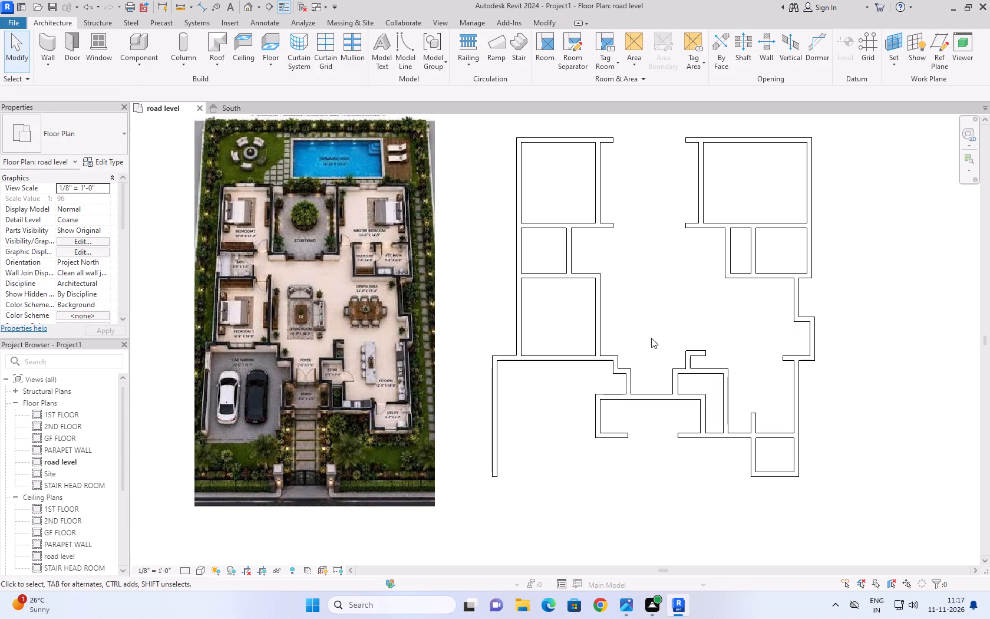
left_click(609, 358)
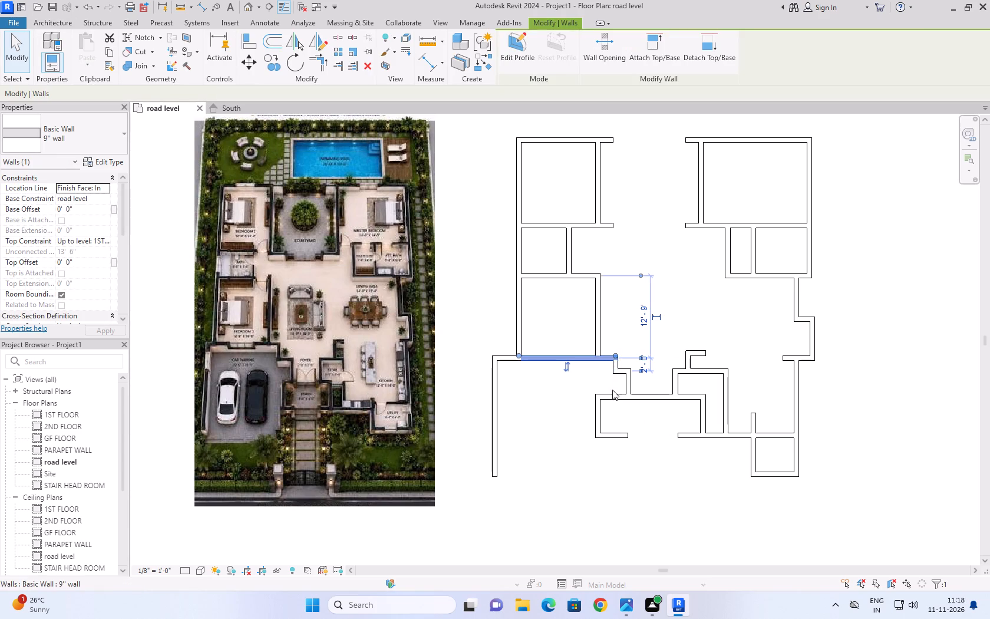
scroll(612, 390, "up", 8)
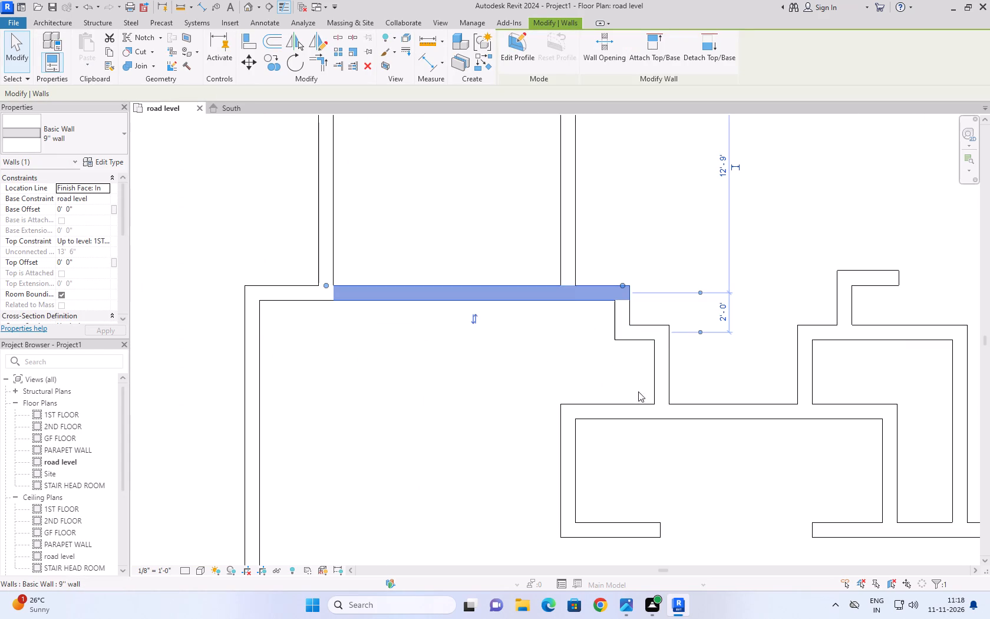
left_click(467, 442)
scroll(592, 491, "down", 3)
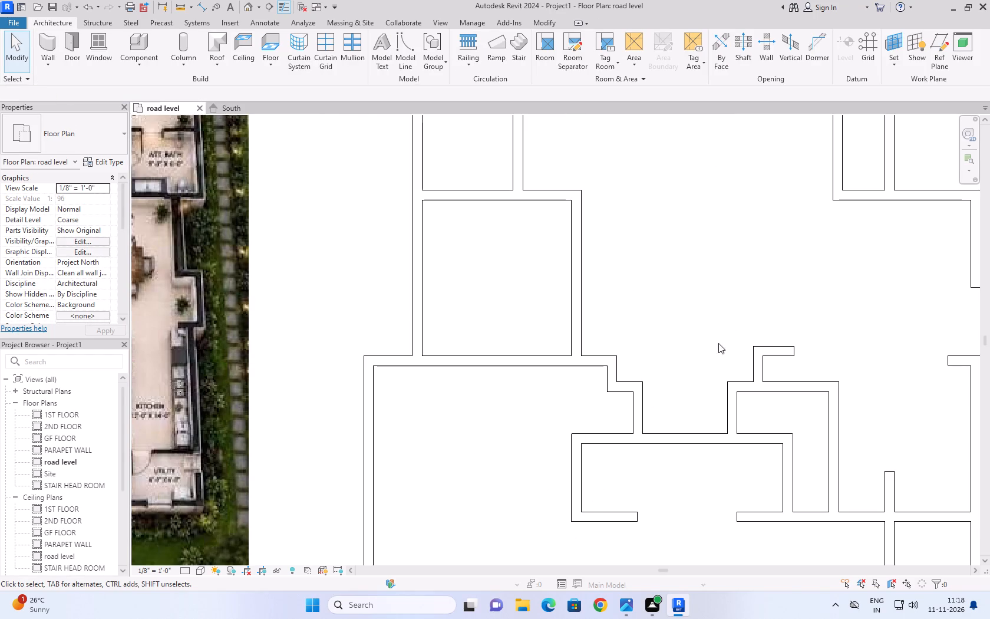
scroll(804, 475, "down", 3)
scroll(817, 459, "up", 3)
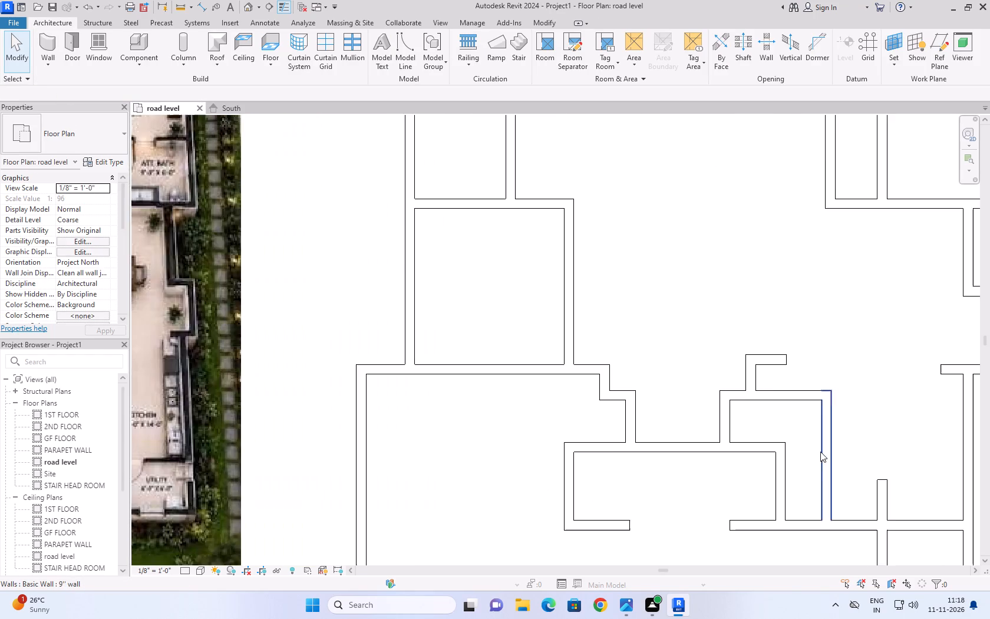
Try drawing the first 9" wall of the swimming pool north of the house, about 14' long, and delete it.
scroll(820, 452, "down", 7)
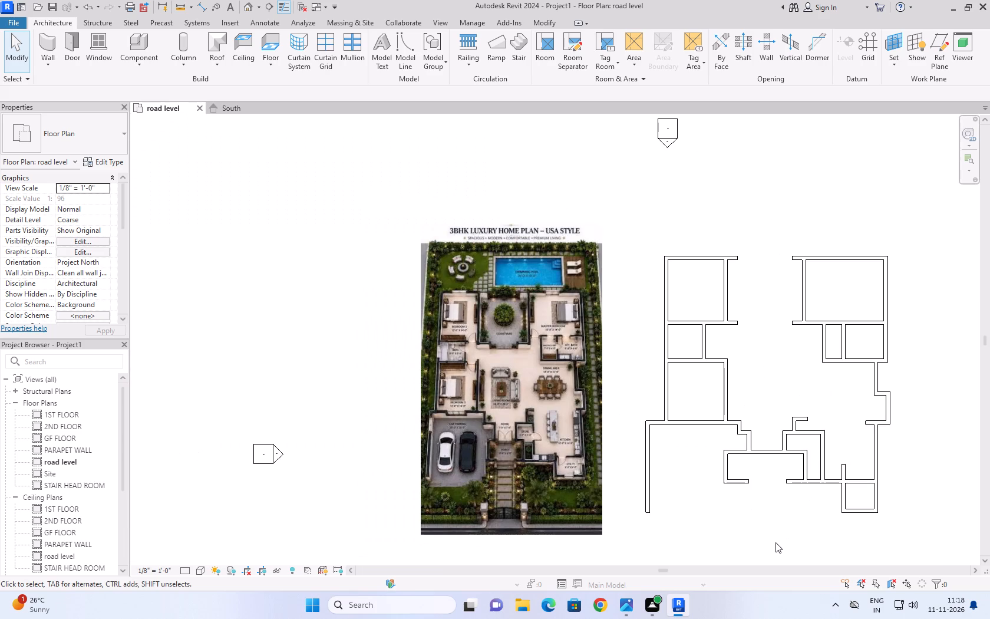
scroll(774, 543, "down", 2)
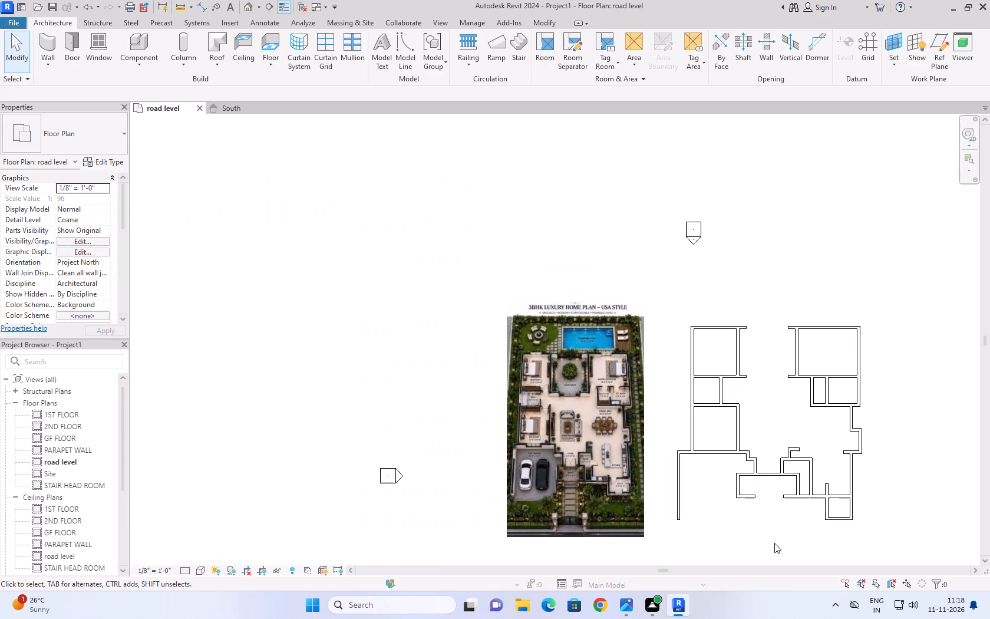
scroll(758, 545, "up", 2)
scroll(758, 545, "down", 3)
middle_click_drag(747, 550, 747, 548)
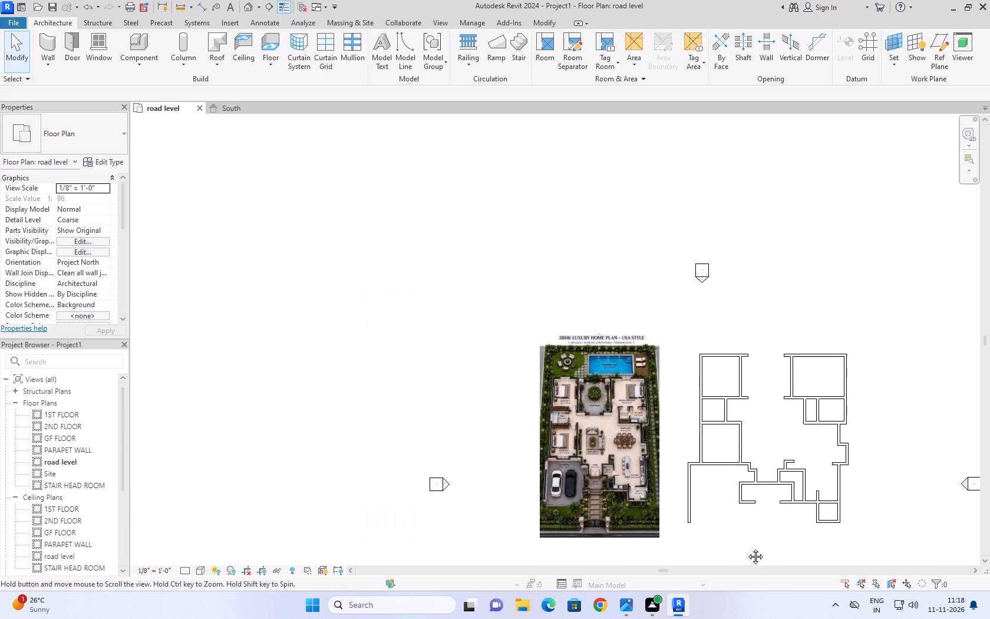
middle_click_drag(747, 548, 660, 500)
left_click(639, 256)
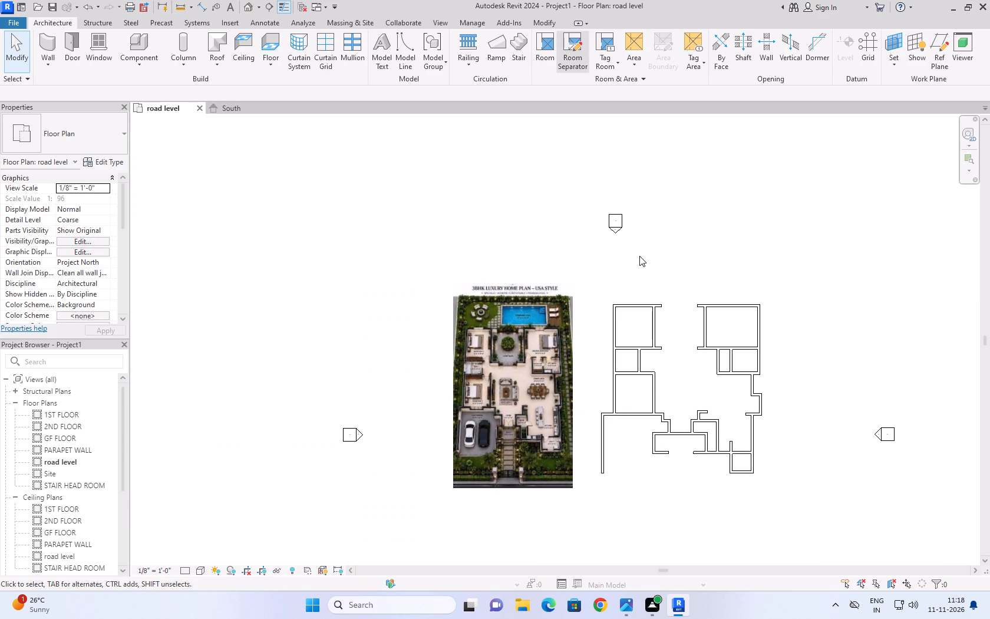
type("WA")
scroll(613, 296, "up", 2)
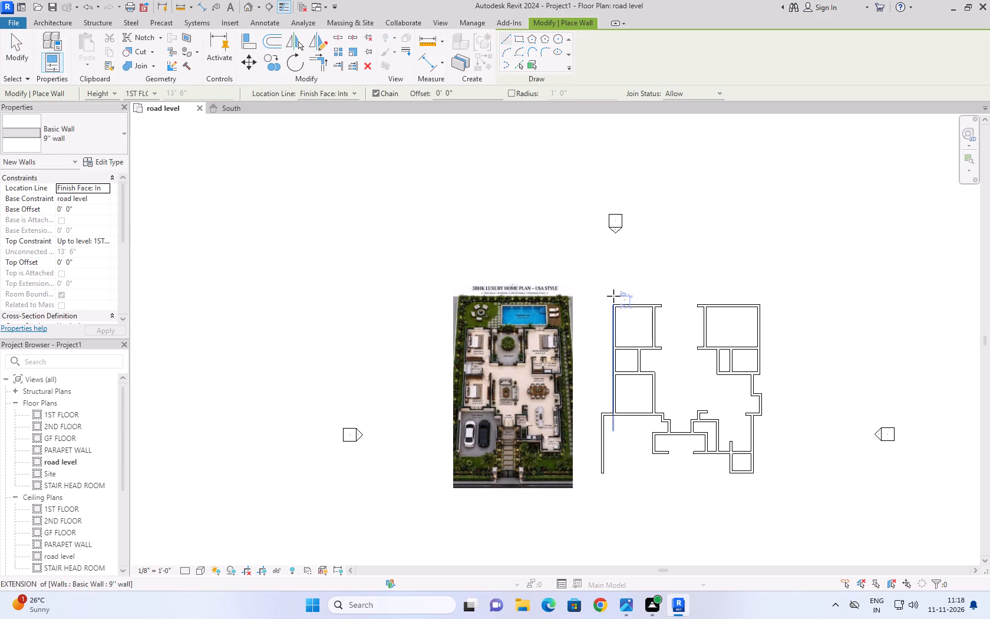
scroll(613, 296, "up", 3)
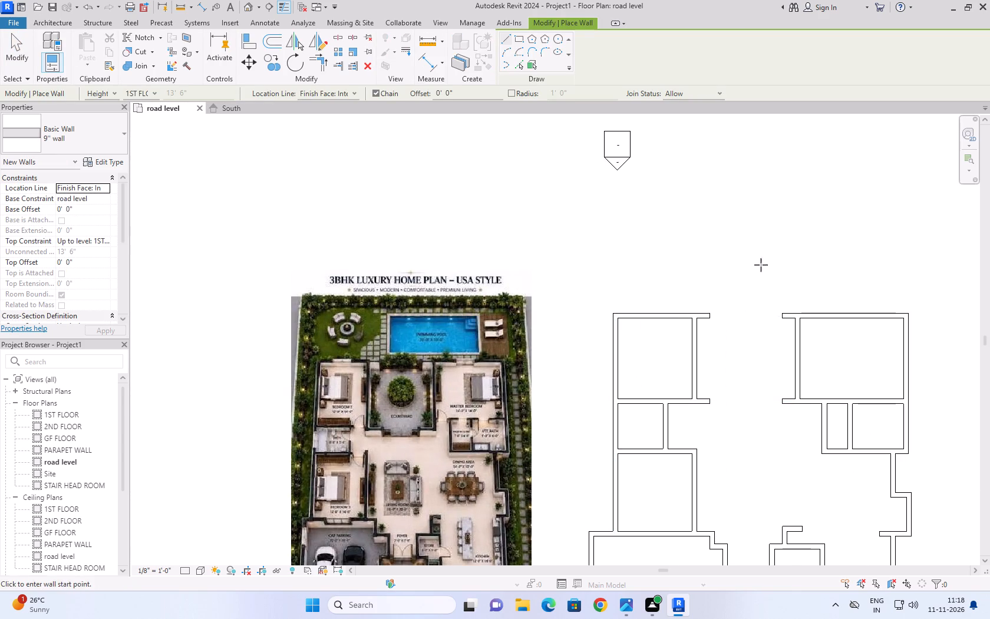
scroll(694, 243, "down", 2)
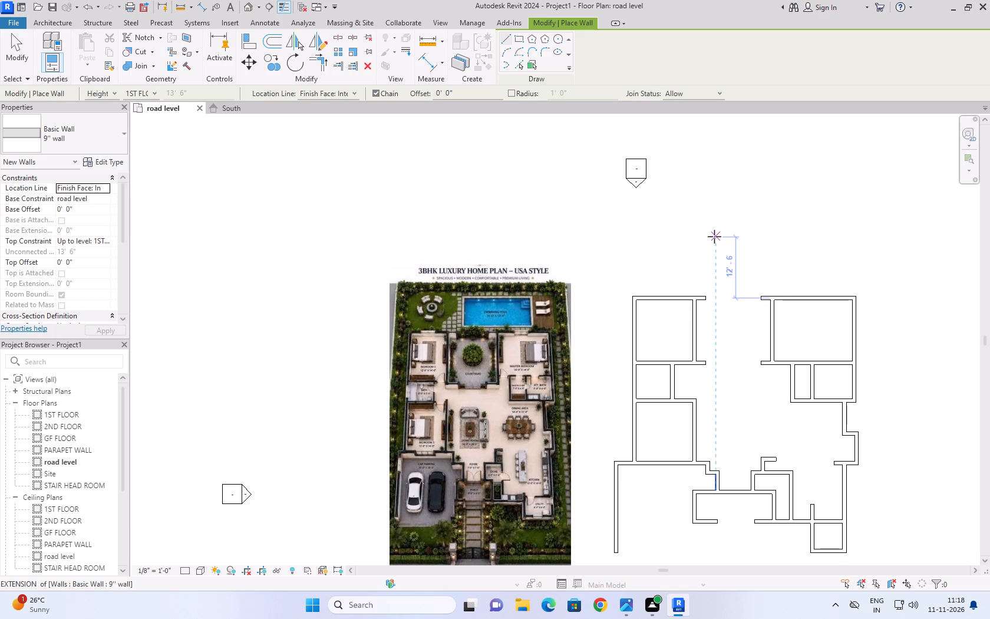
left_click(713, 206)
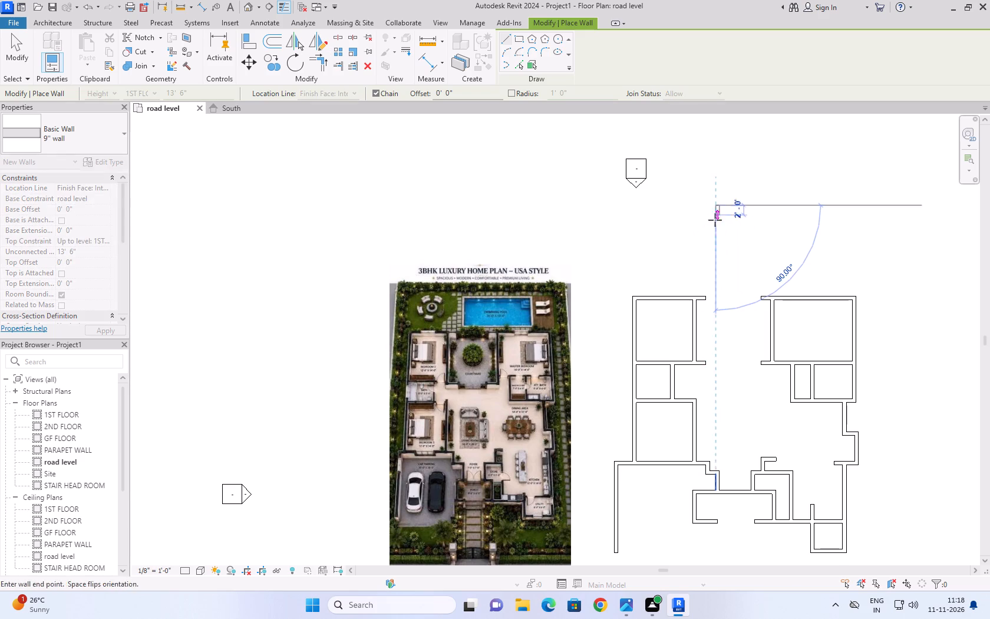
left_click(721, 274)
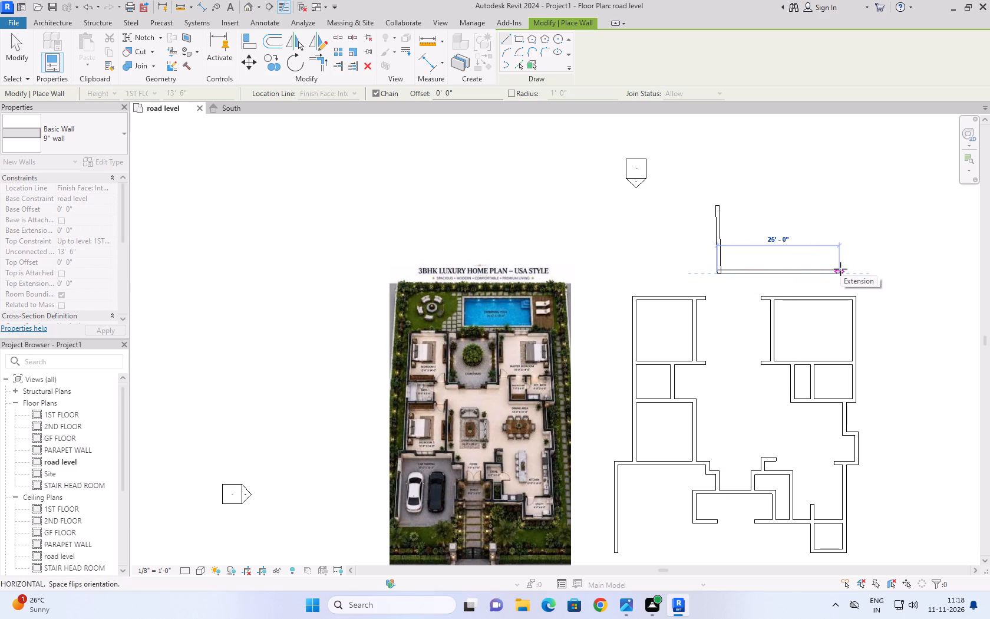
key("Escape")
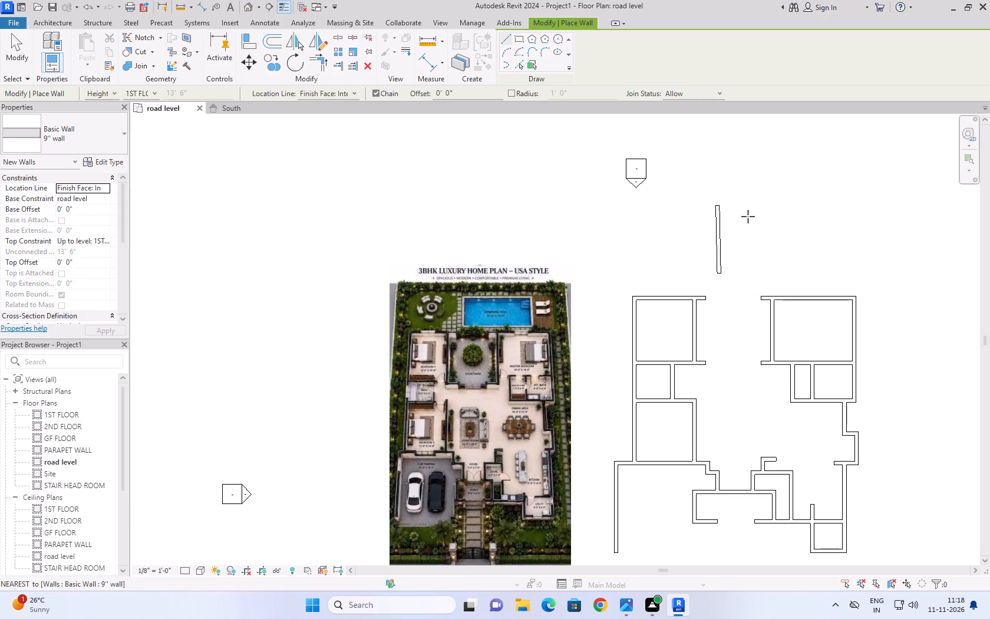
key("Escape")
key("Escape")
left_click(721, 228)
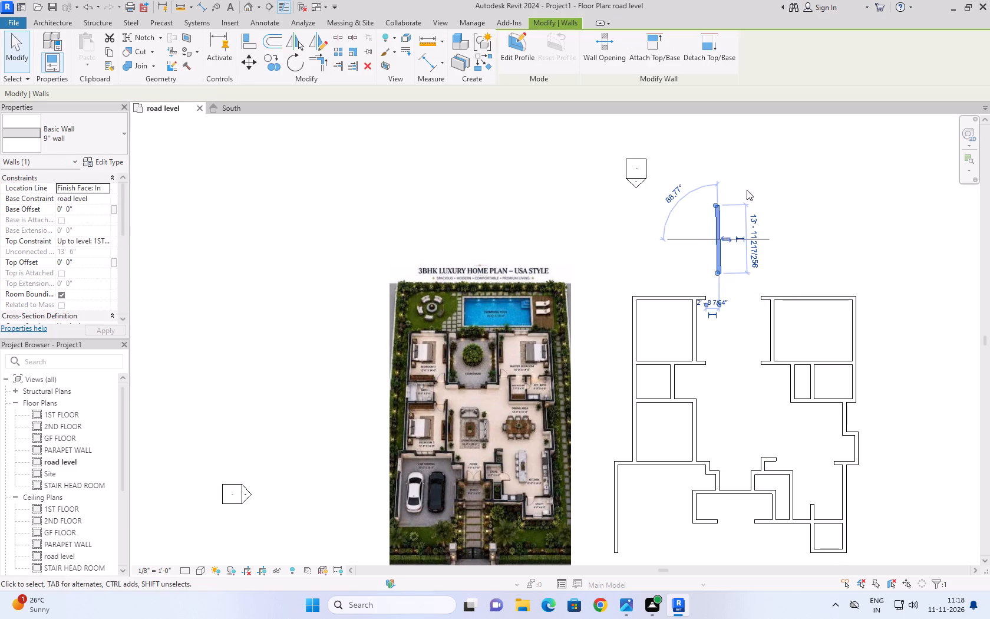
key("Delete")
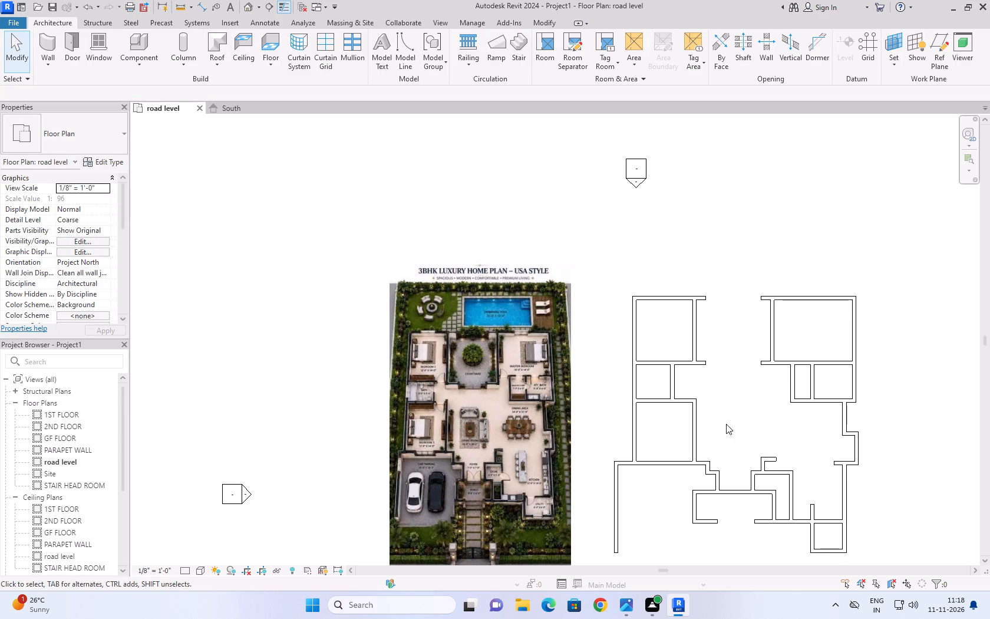
Draw the swimming pool as a closed rectangle of 9" walls north of the house, 15' north-south by 20' east-west.
type("WA")
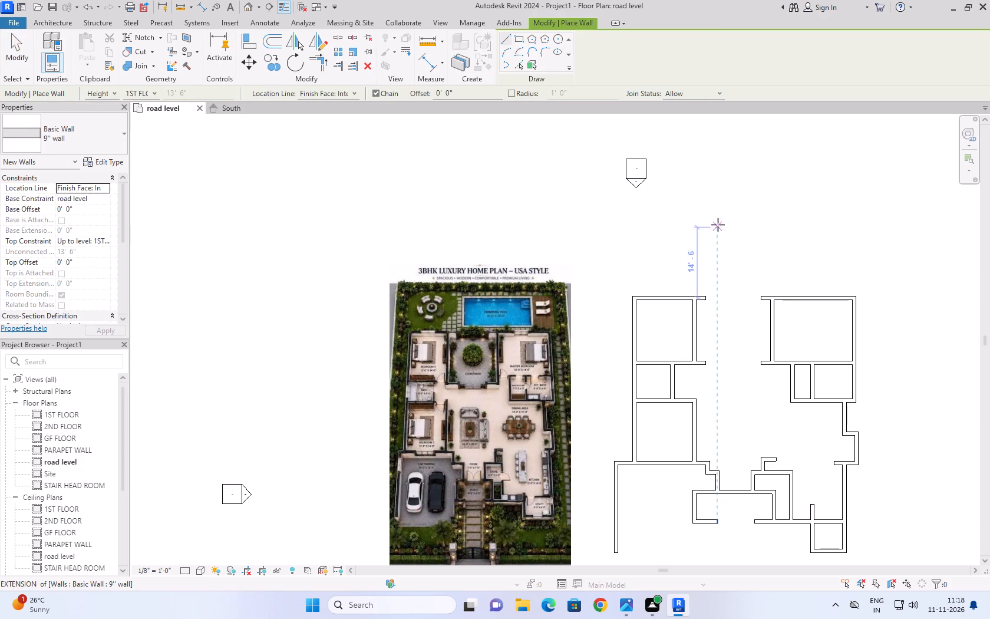
left_click(719, 197)
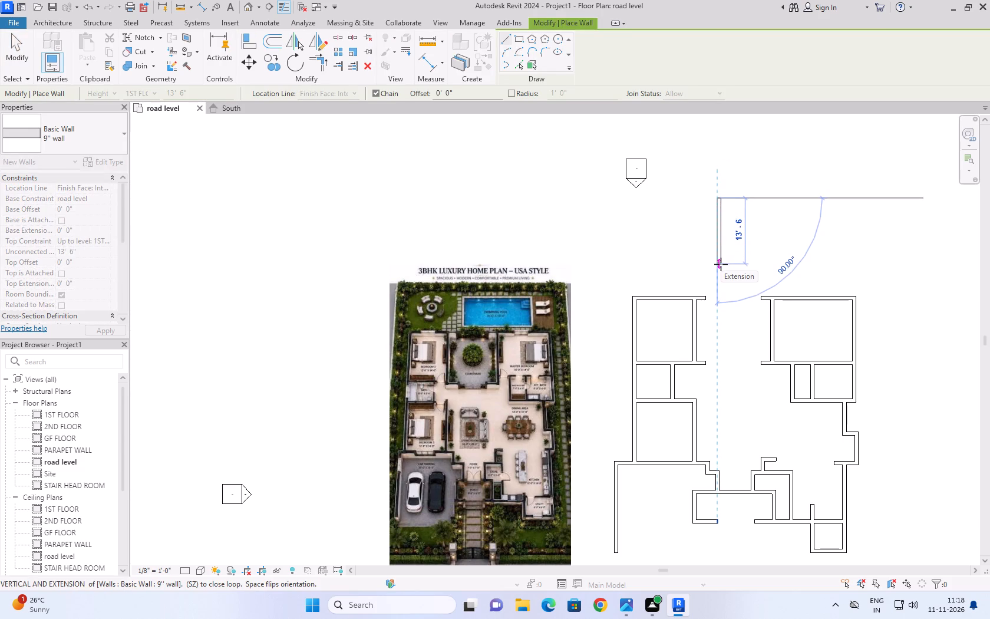
type("15'")
key("Return")
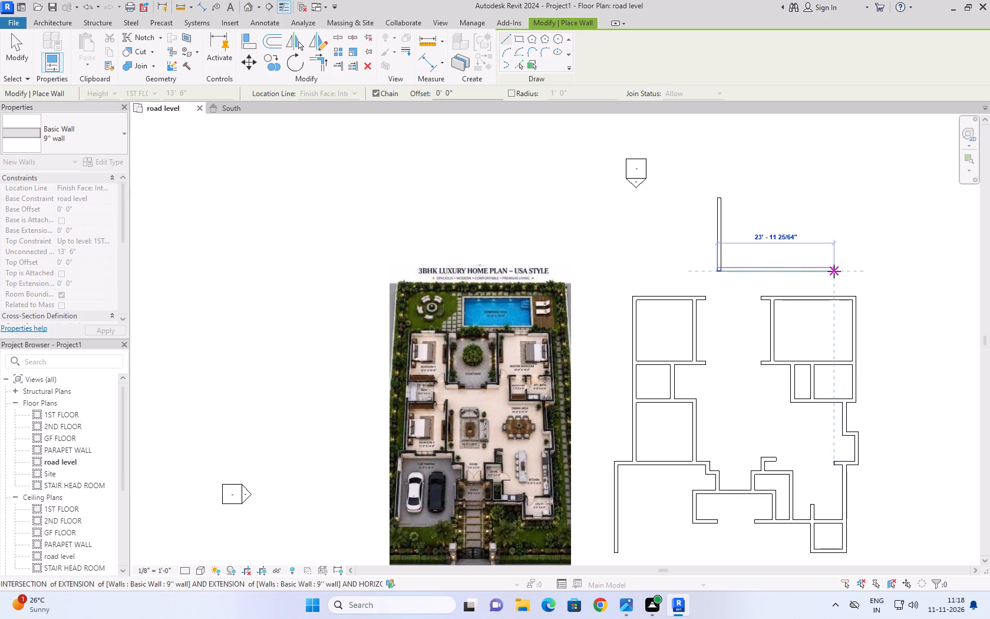
type("20'")
key("Return")
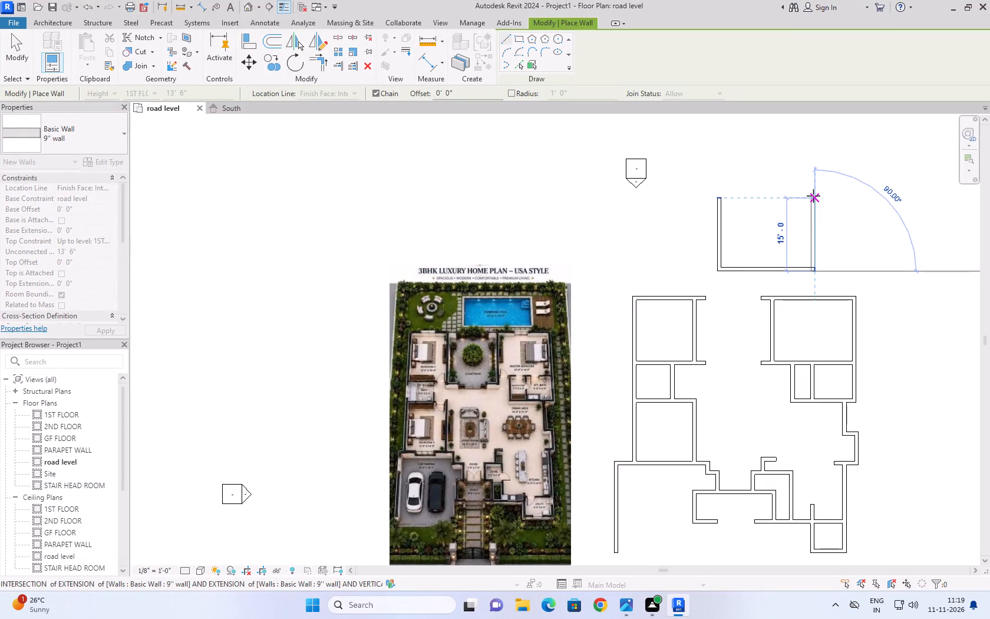
left_click(813, 196)
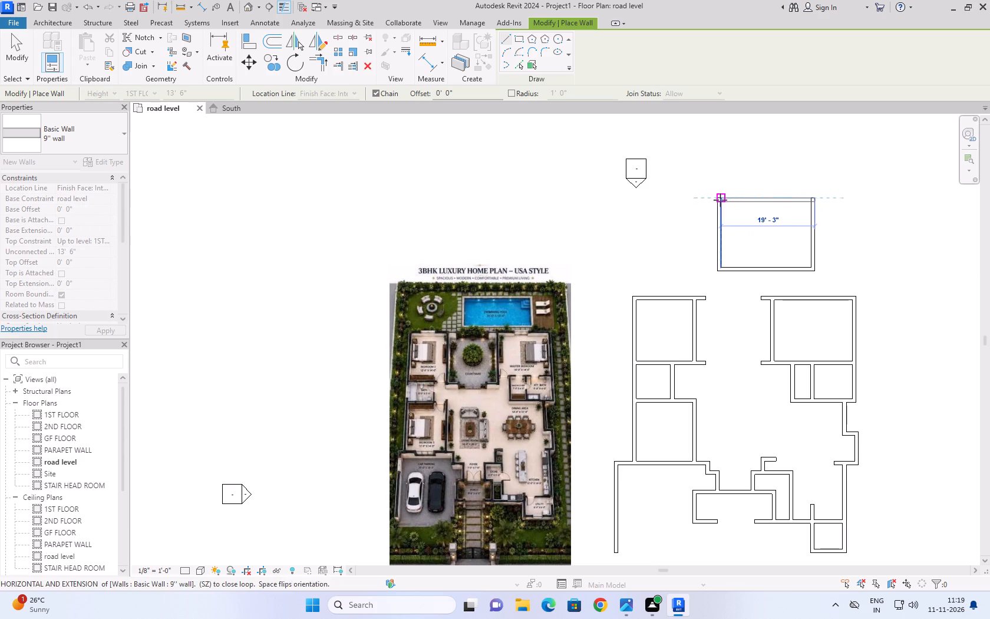
left_click(715, 200)
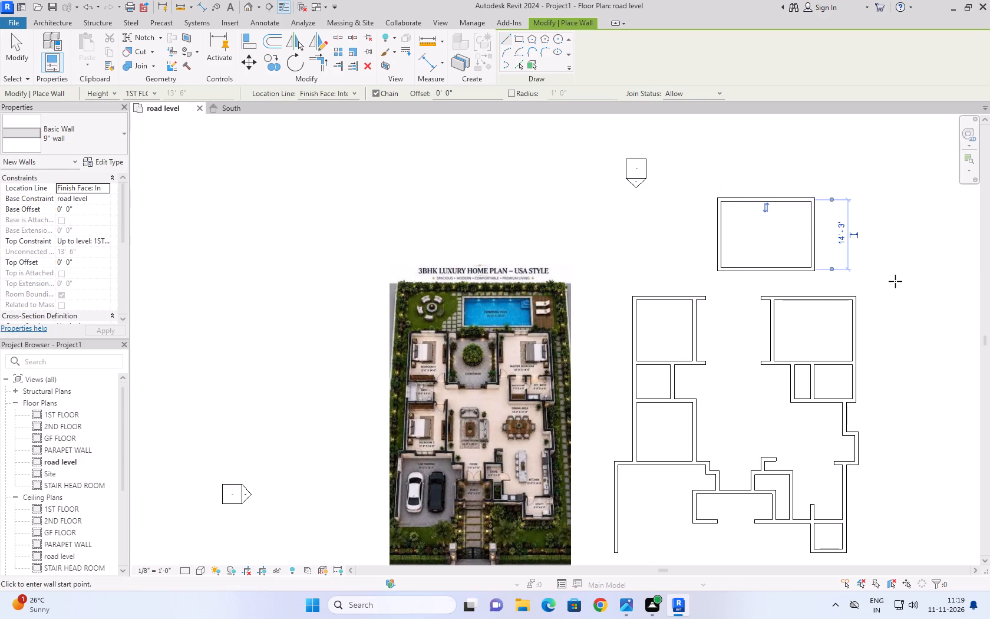
key("Escape")
key("Escape")
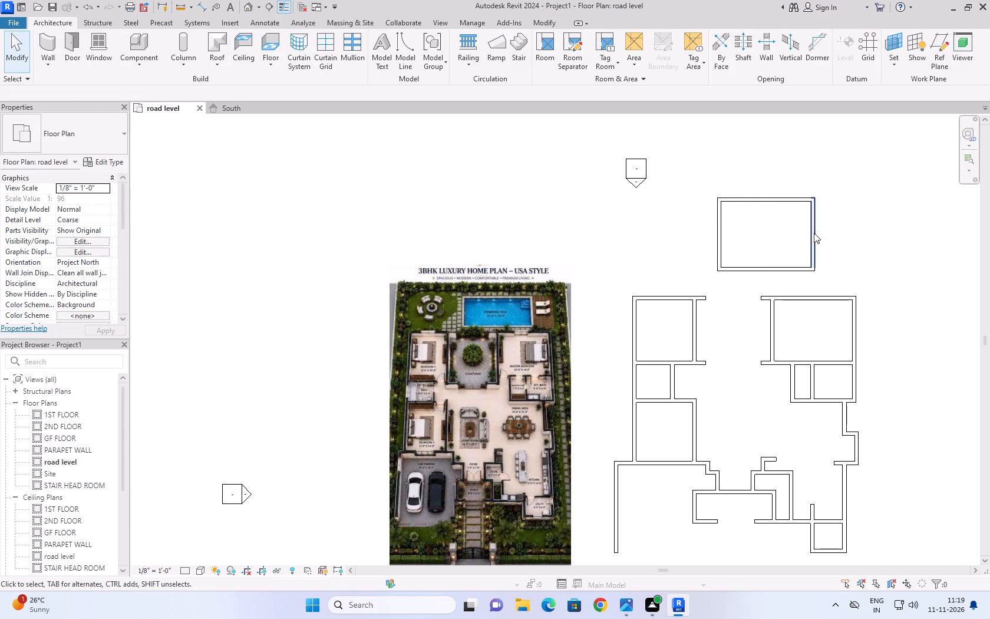
Move the pool's east wall so its distance from the west wall is 25'.
left_click(814, 233)
left_click(771, 160)
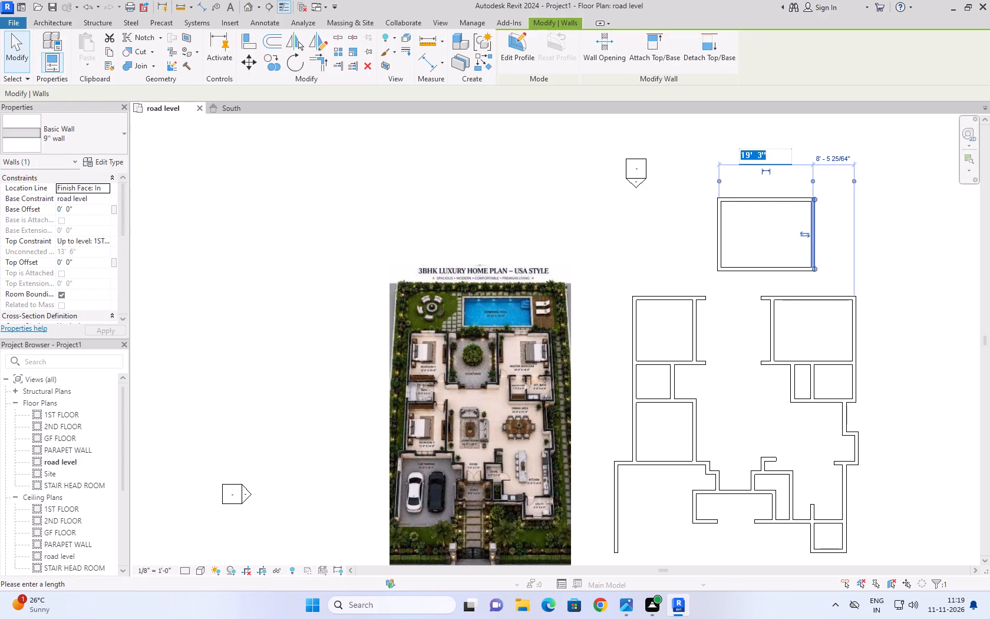
type("25'")
key("Return")
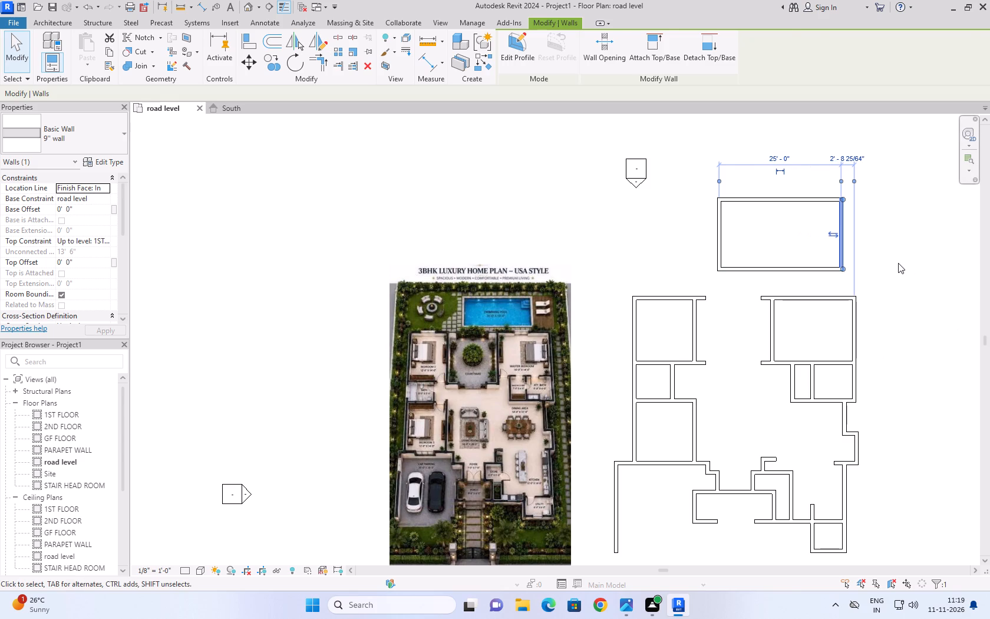
left_click(898, 263)
Move the pool's north wall so its distance from the south wall is 12'.
scroll(898, 263, "down", 3)
middle_click_drag(905, 256, 803, 334)
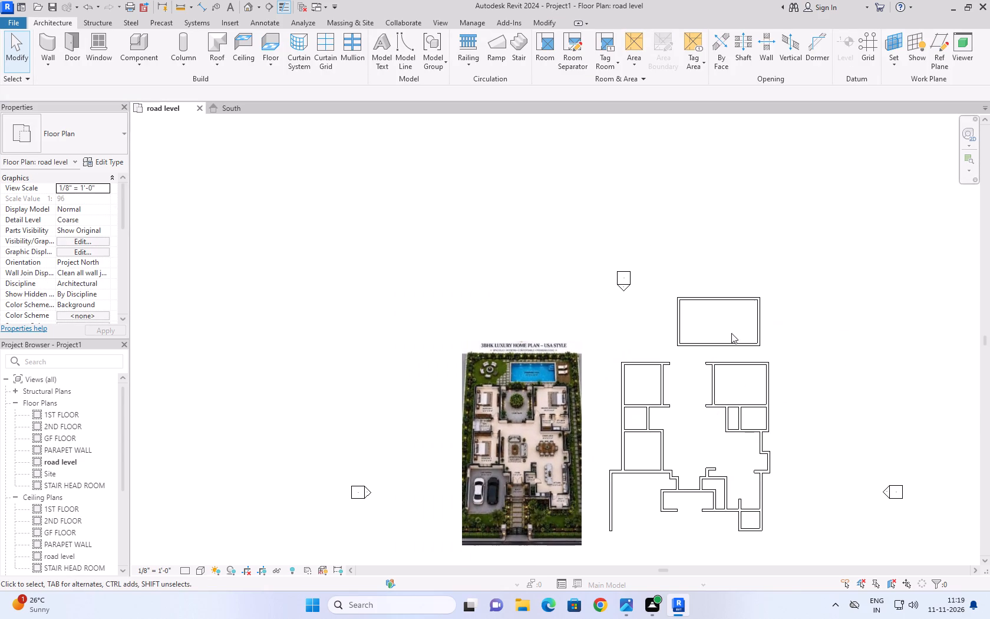
left_click(745, 298)
left_click(792, 318)
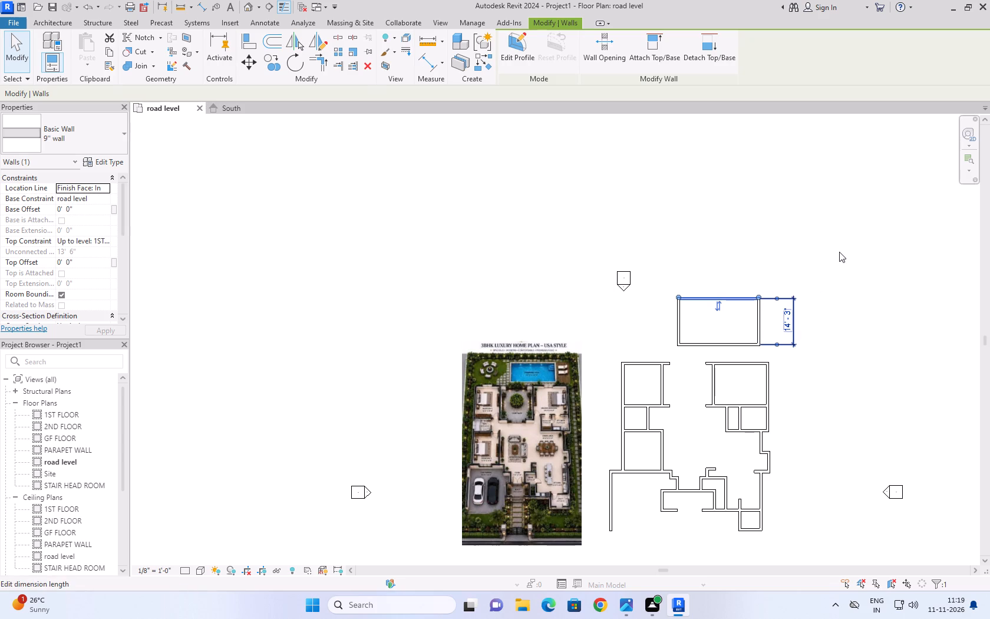
left_click(784, 319)
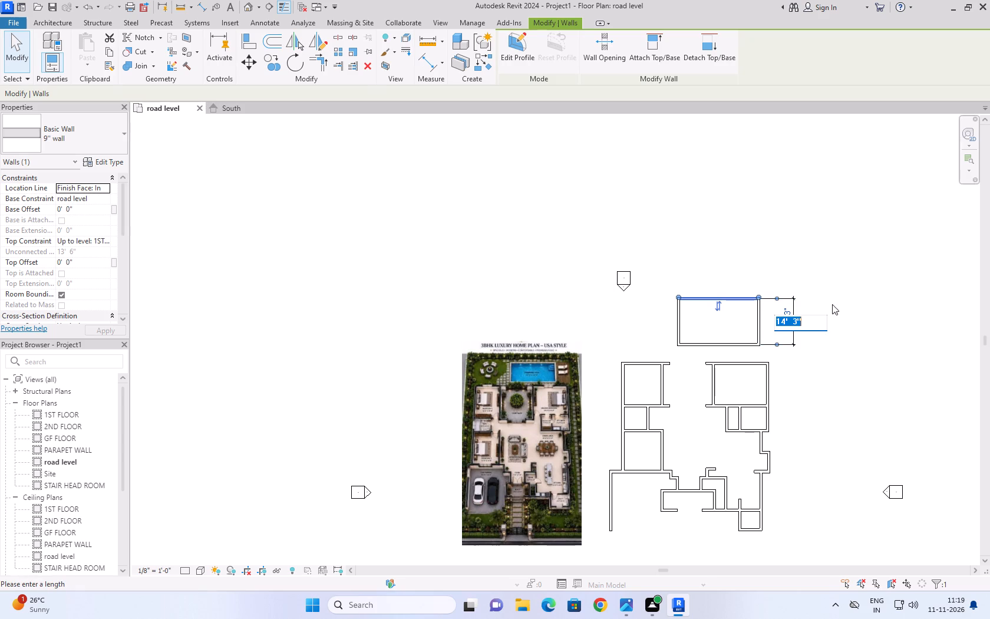
type("12'")
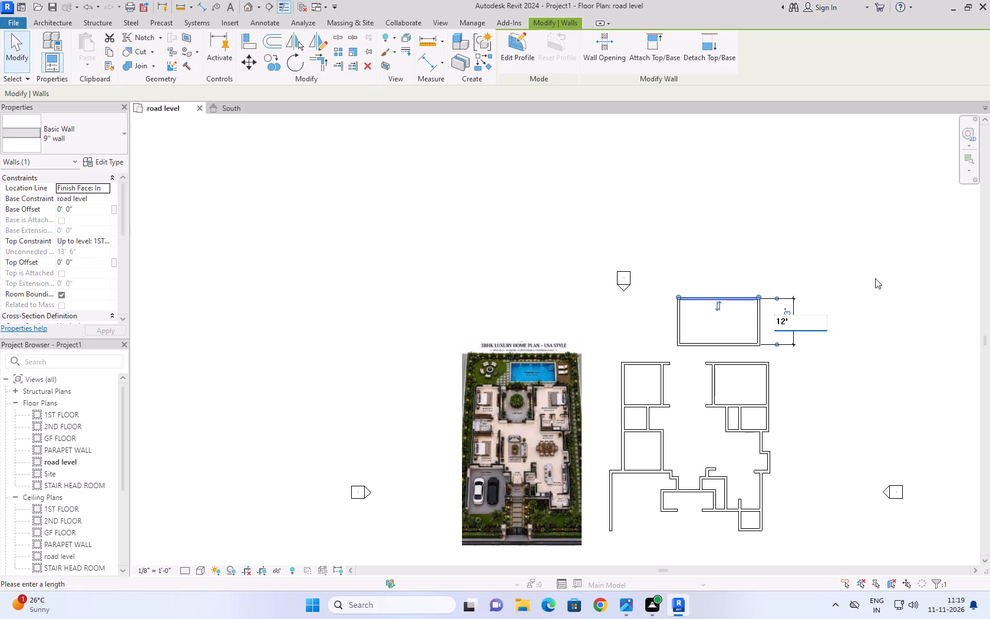
left_click(878, 269)
left_click(848, 331)
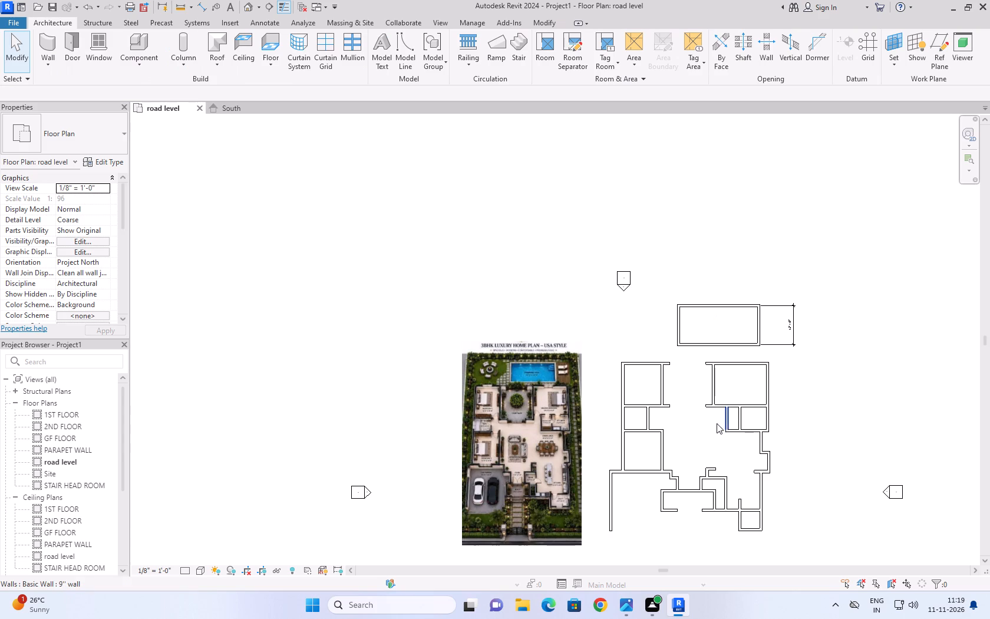
Delete the stray dimension beside the pool's east wall.
scroll(708, 424, "down", 3)
scroll(746, 492, "up", 3)
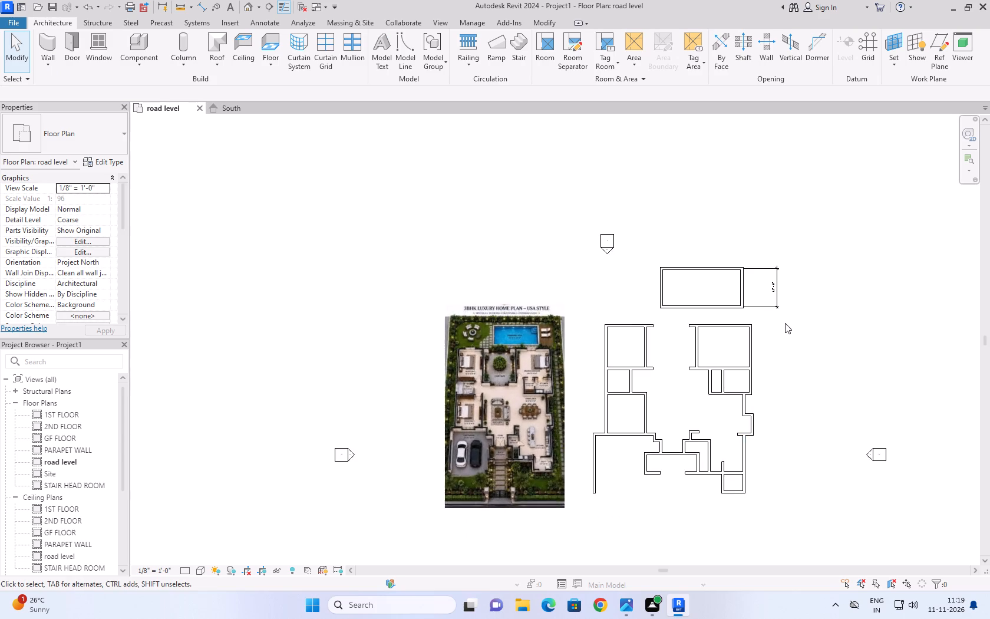
scroll(785, 323, "down", 1)
scroll(788, 434, "up", 3)
left_click(787, 416)
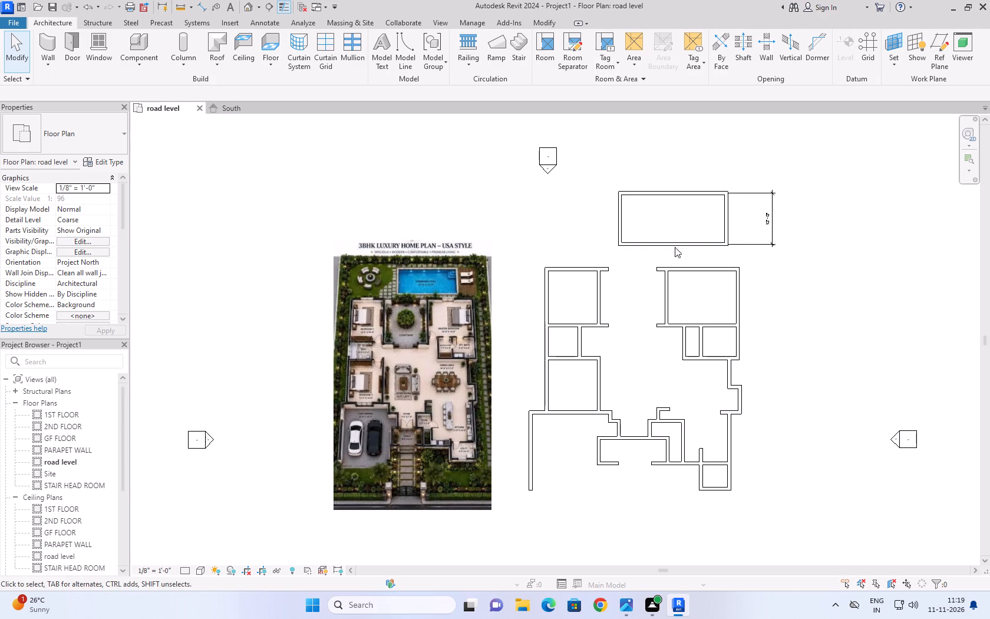
left_click(770, 199)
key("Delete")
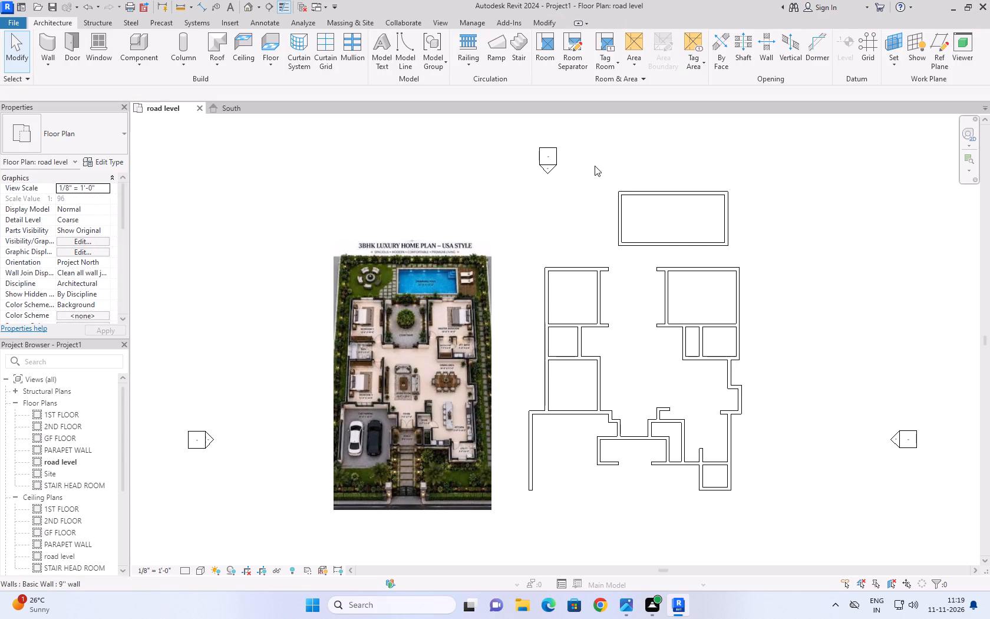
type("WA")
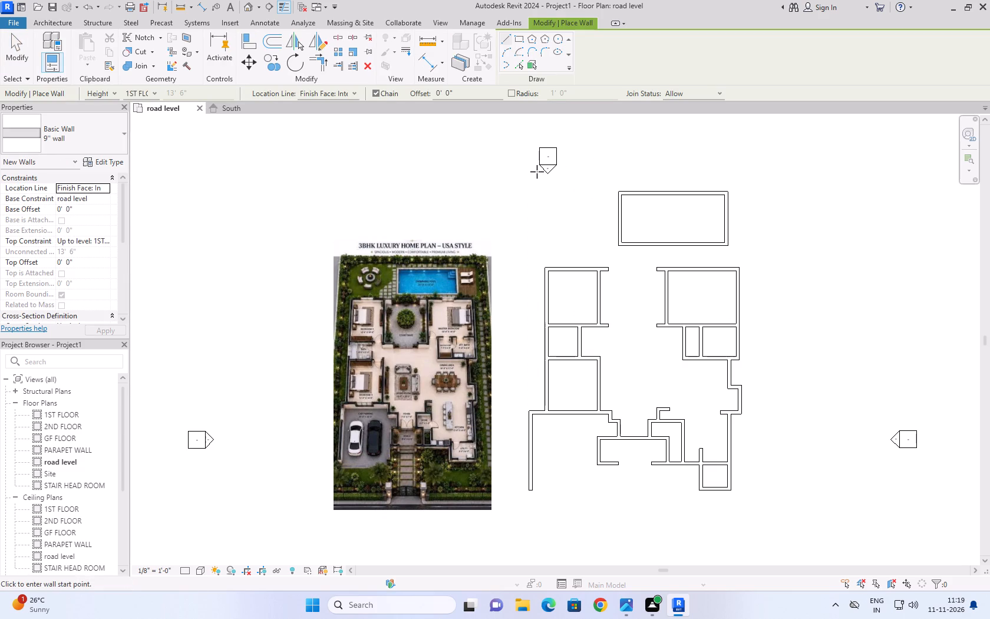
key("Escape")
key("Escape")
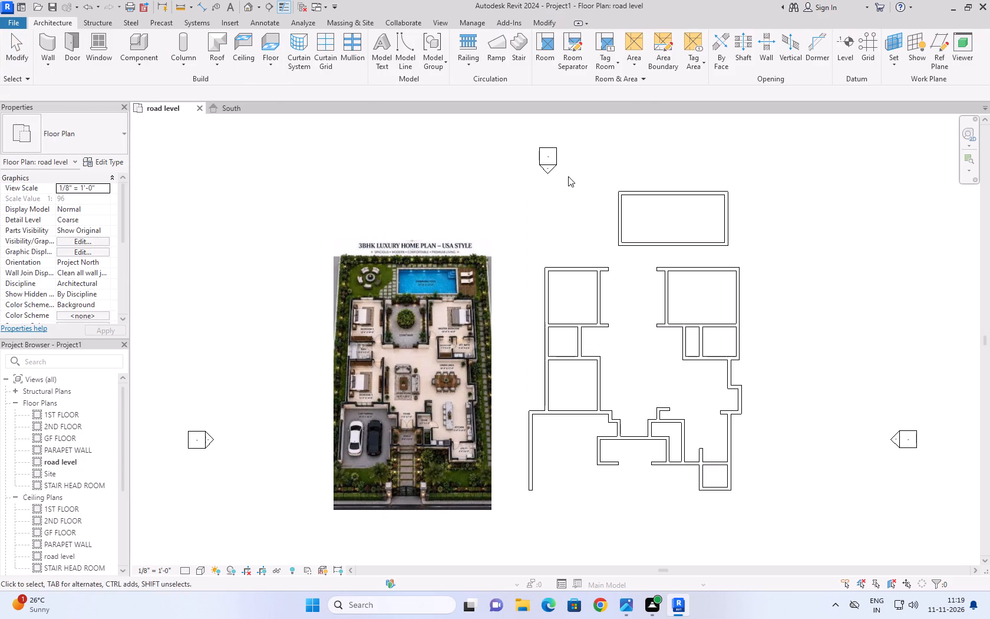
Move the north elevation marker farther north to clear space above the house plan.
left_click_drag(590, 147, 519, 173)
left_click_drag(542, 165, 545, 118)
left_click(580, 200)
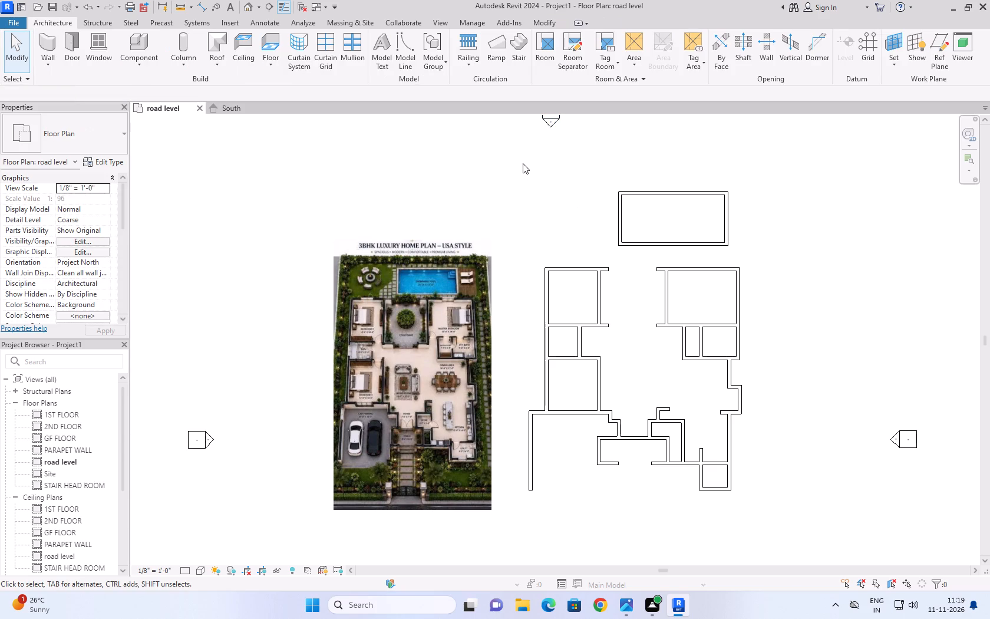
Draw 9" plot boundary walls as a closed rectangle around the house and pool, about 92' long north to south.
scroll(523, 163, "down", 2)
type("WA")
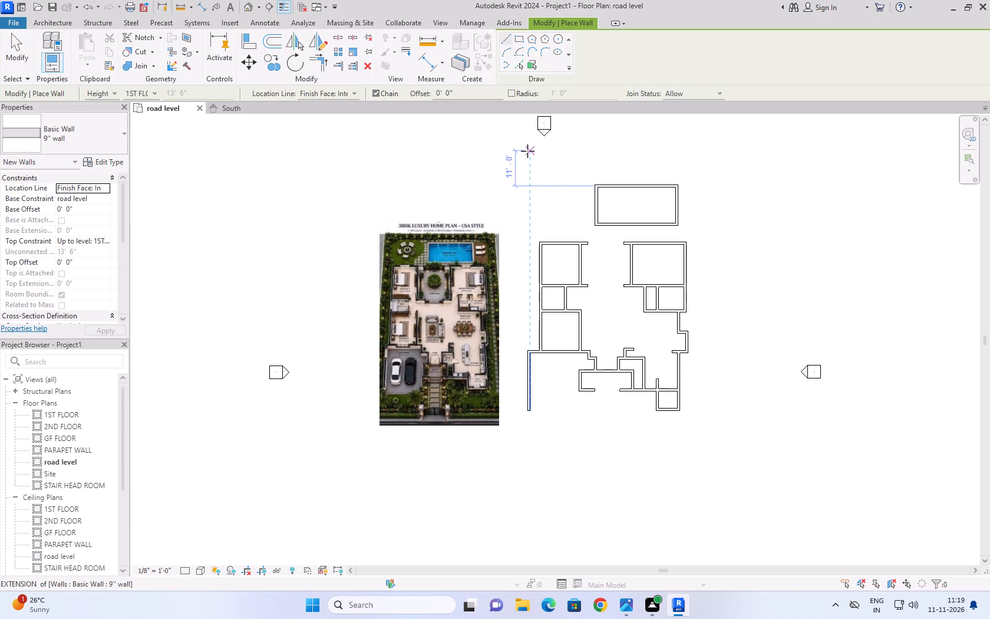
left_click(527, 151)
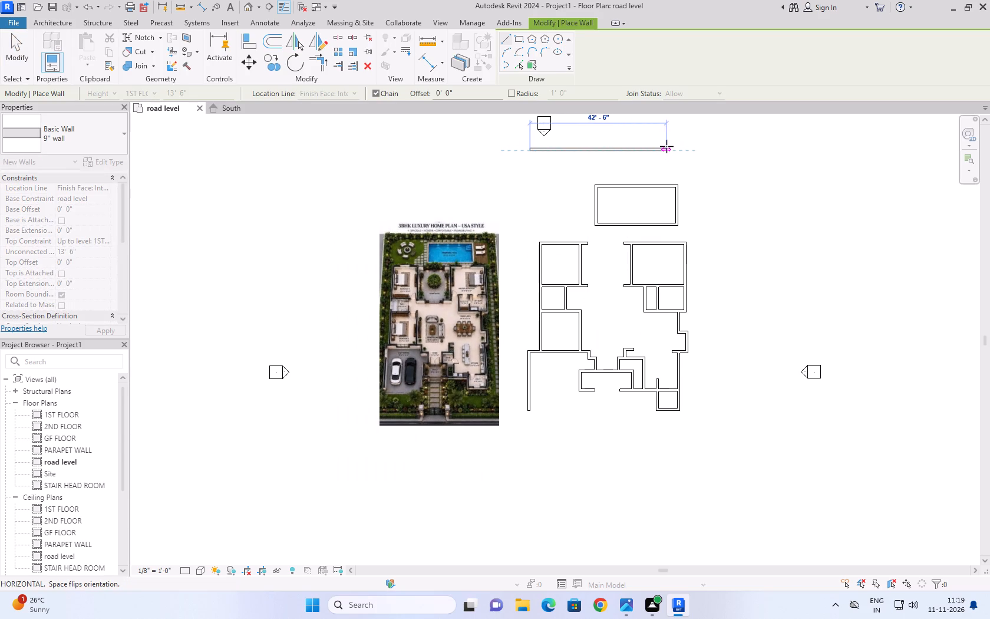
left_click(711, 150)
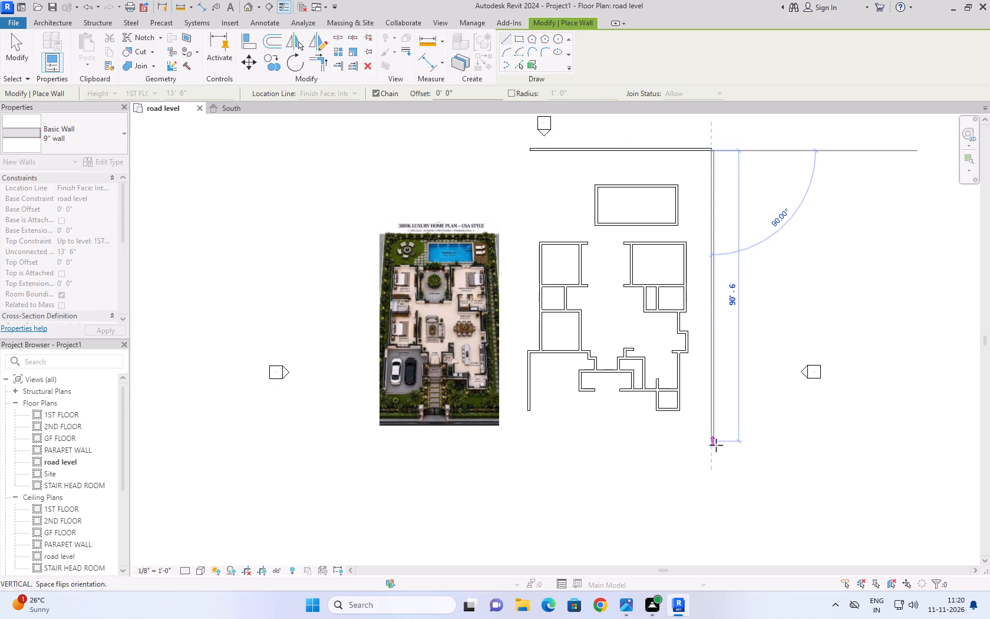
left_click(715, 447)
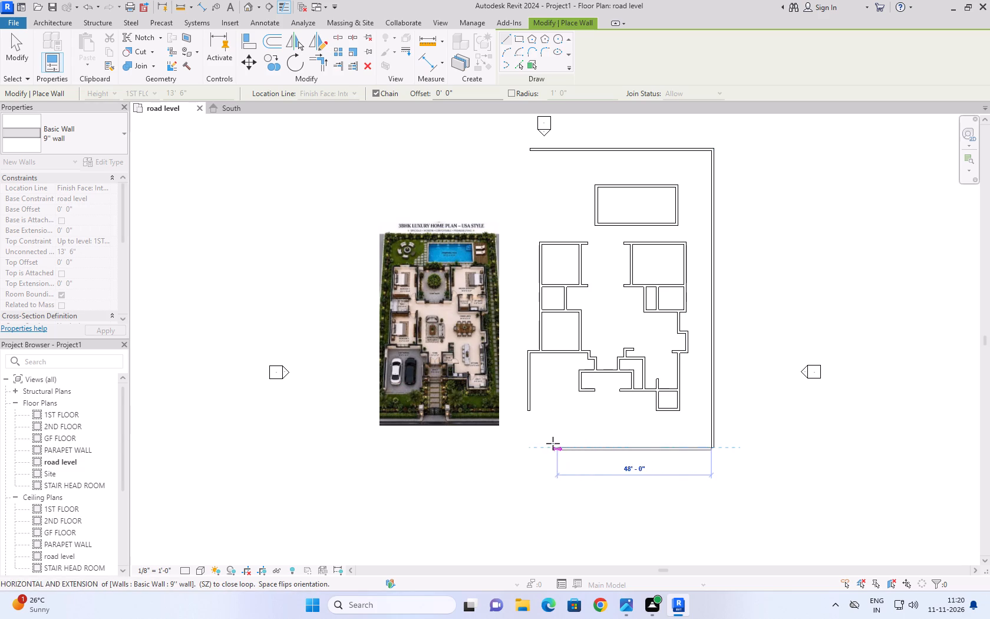
left_click(506, 442)
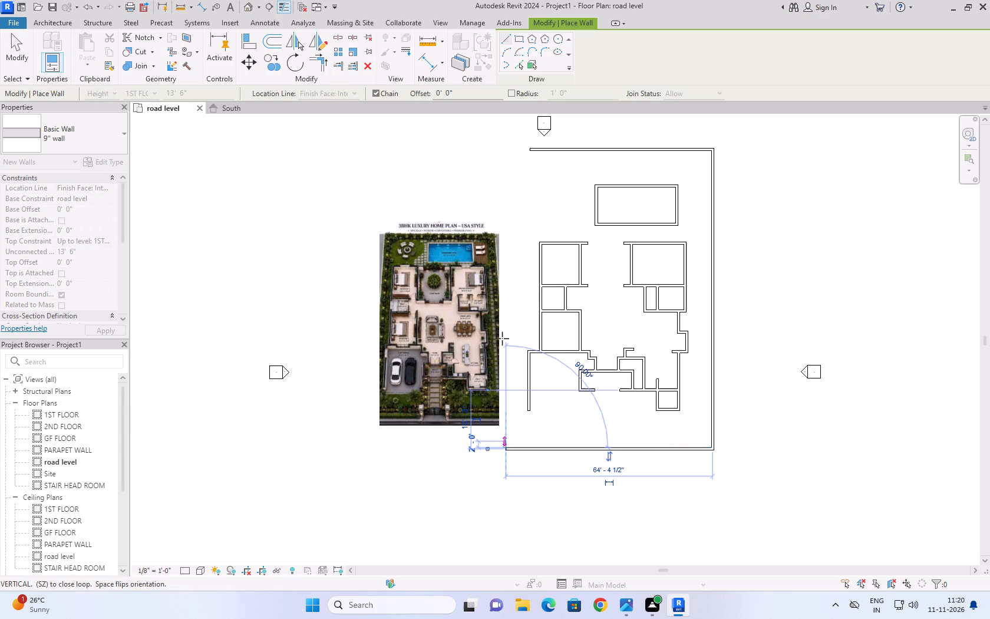
left_click(509, 150)
left_click(537, 148)
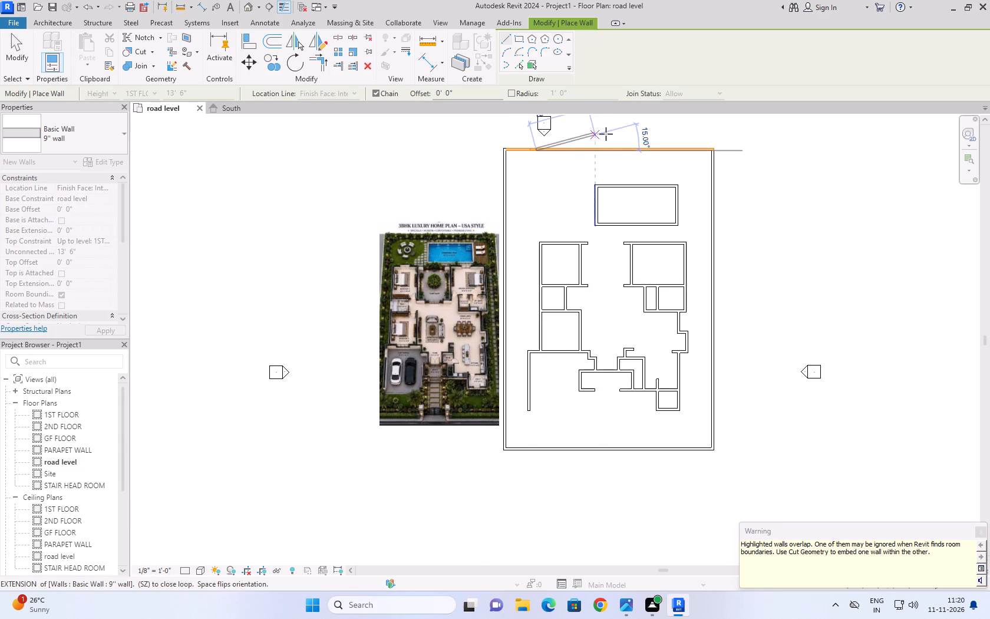
key("Escape")
key("Escape")
Shorten the short wall at the boundary's northwest corner so its east end meets the longer north wall without overlapping.
scroll(524, 144, "up", 2)
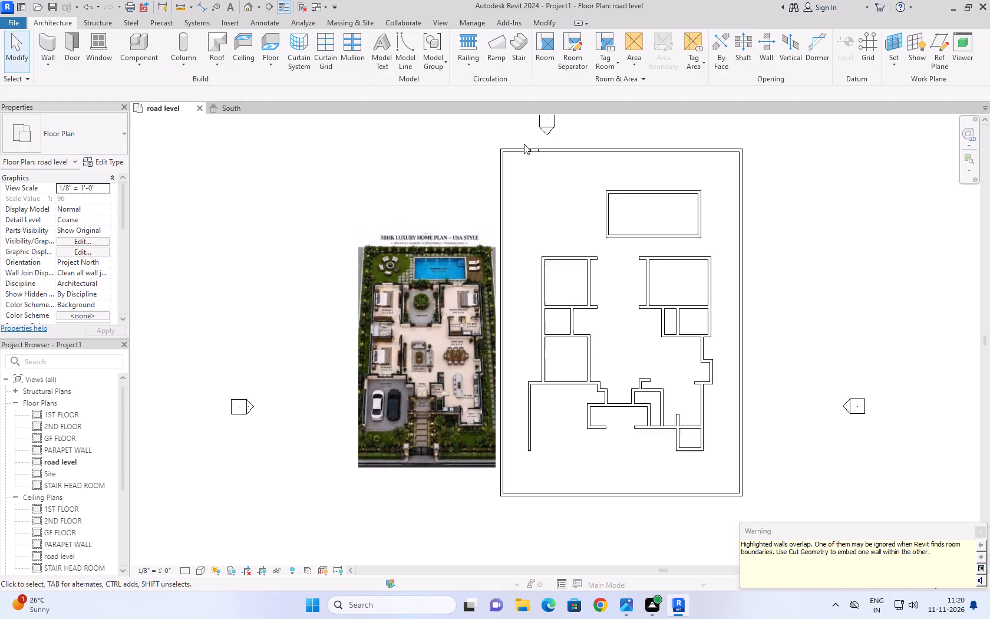
scroll(524, 144, "up", 7)
left_click(554, 162)
left_click(554, 162)
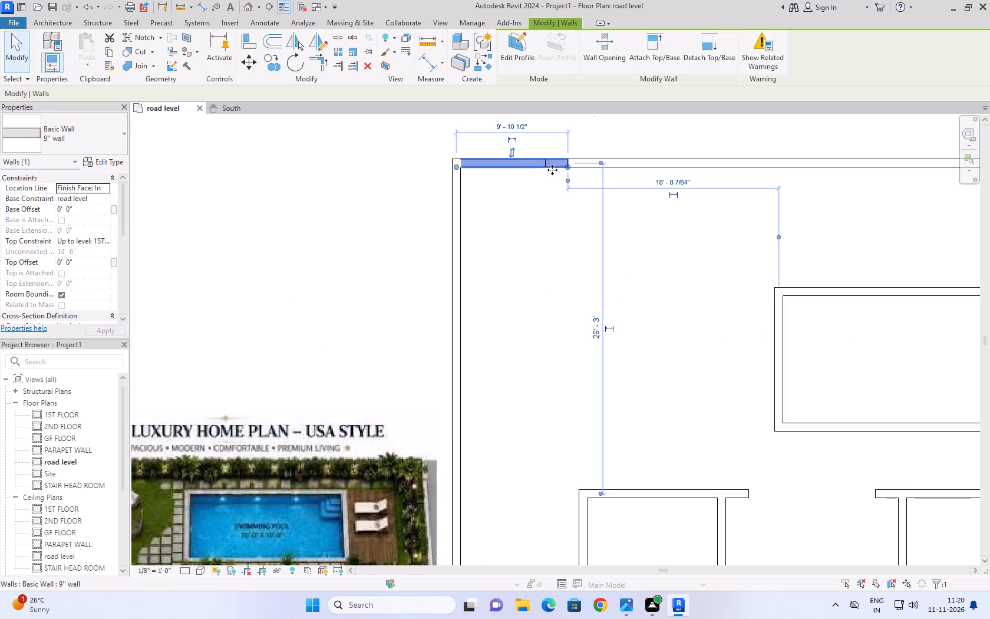
left_click(552, 199)
left_click(564, 164)
left_click_drag(567, 164, 545, 164)
left_click(549, 225)
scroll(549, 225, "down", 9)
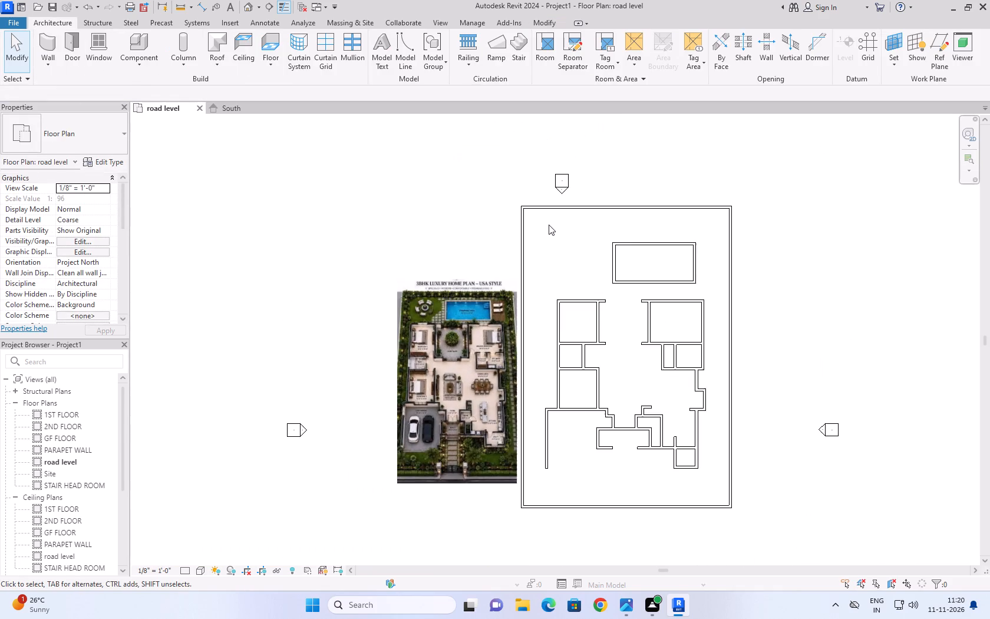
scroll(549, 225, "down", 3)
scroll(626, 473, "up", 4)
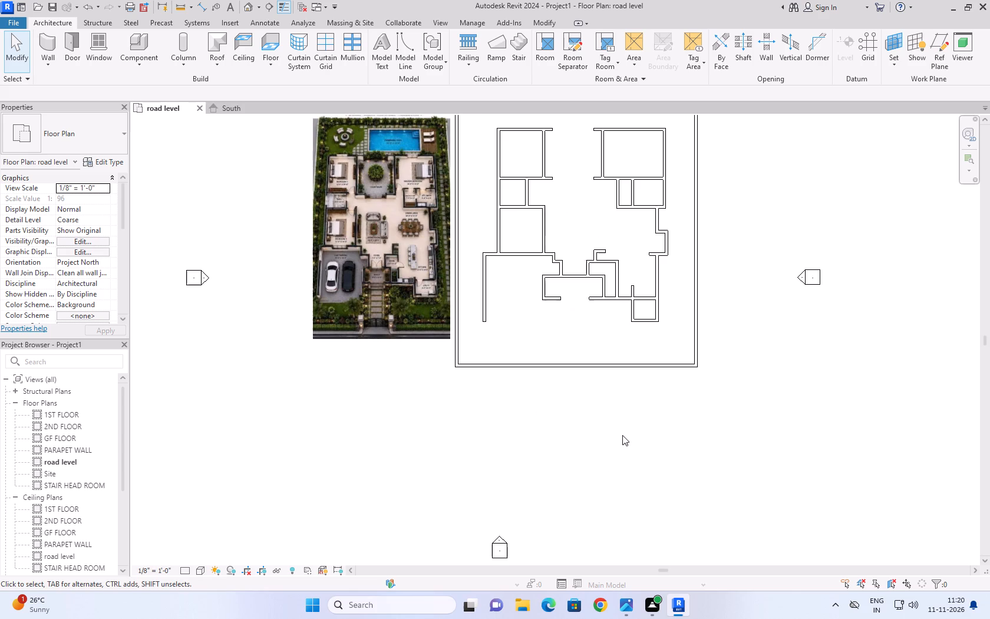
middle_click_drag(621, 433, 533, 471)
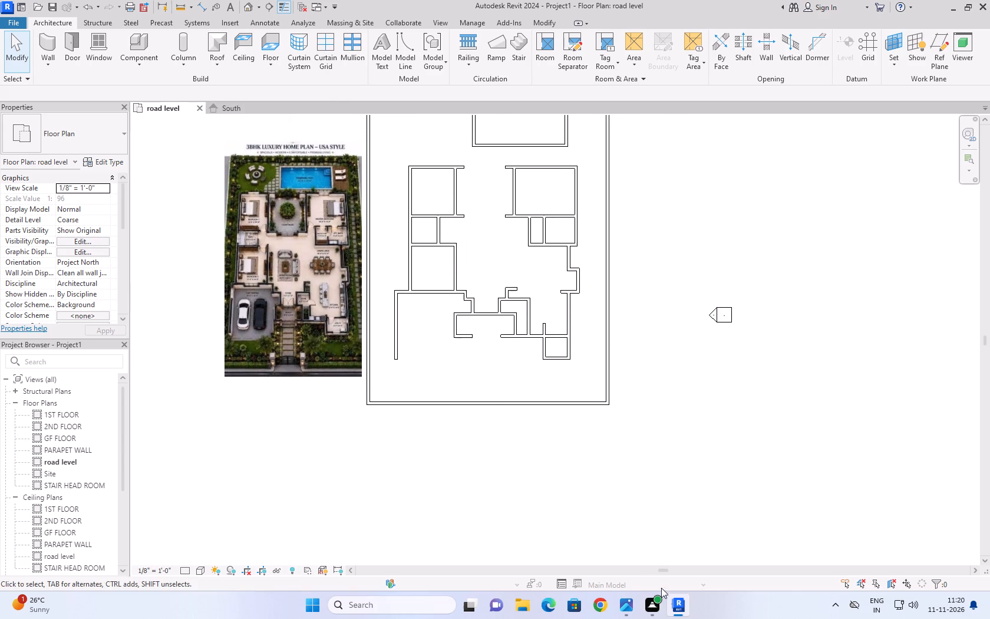
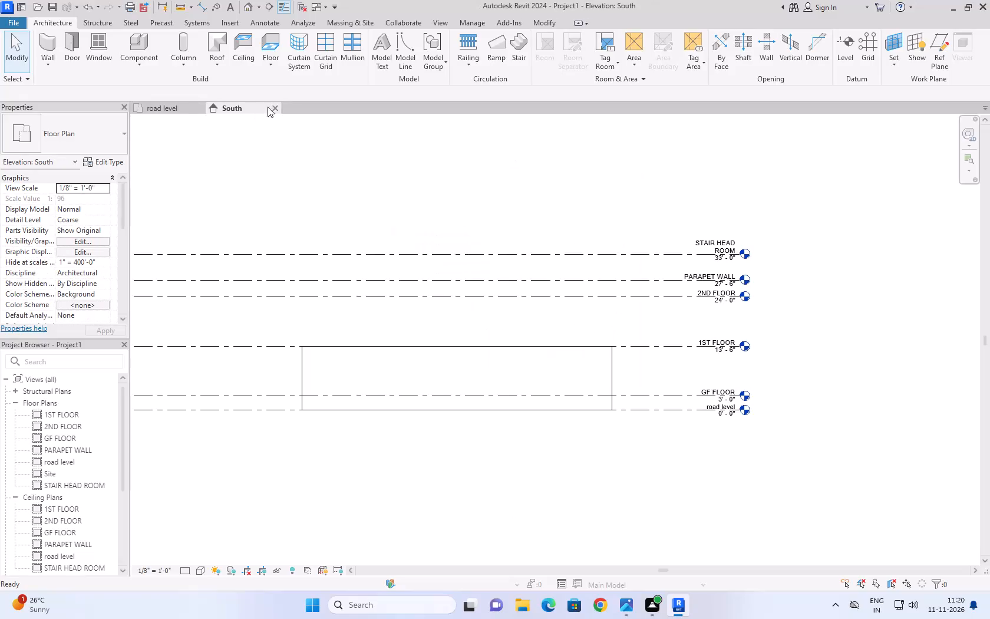
Compare the walls drawn in the road level plan with the rooms and layout in the 3BHK reference image.
left_click(169, 104)
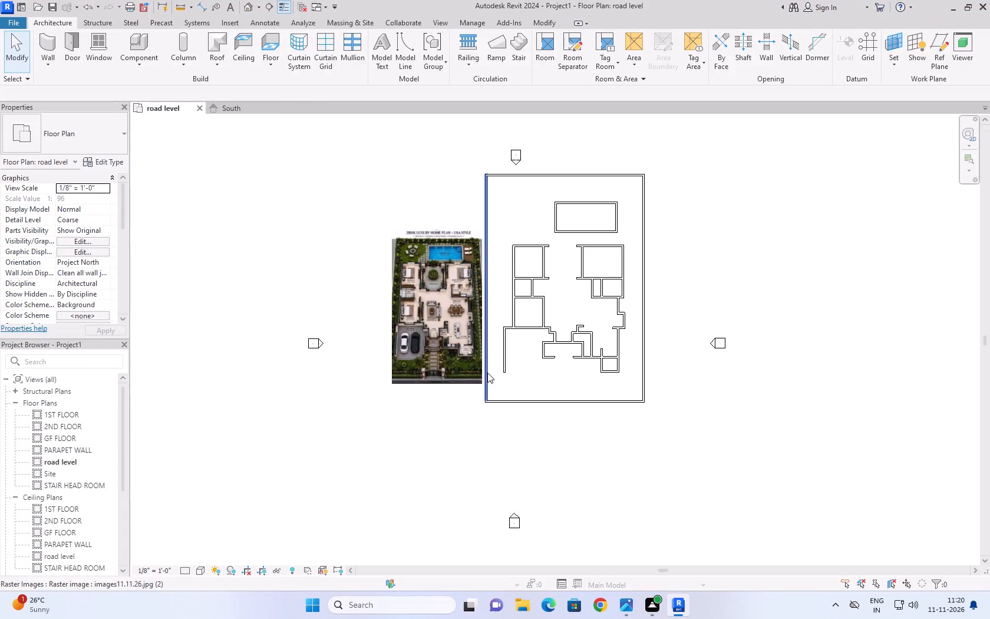
left_click(231, 118)
double_click(232, 114)
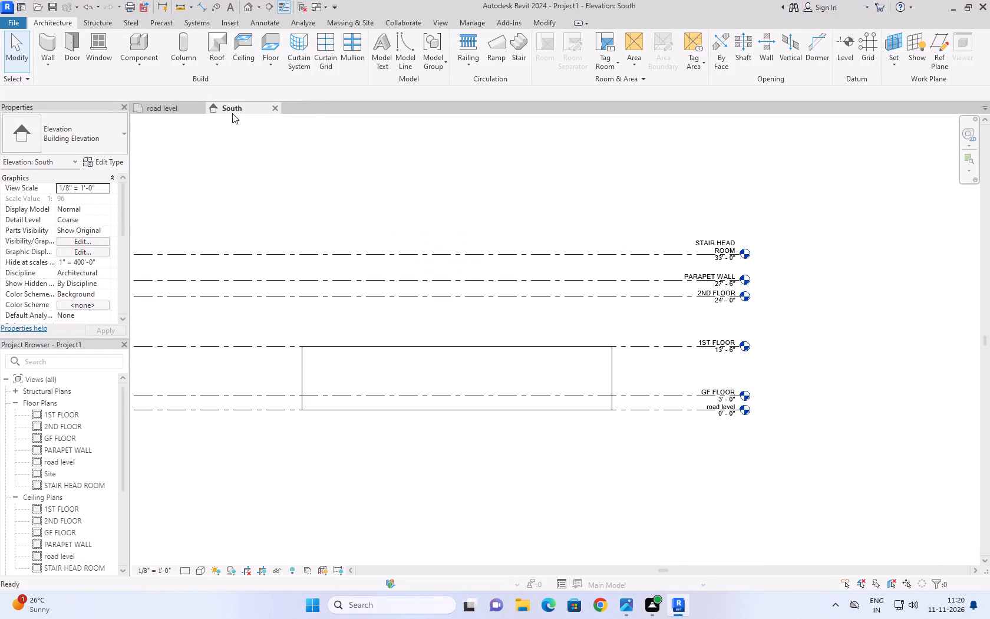
left_click(176, 104)
left_click(669, 411)
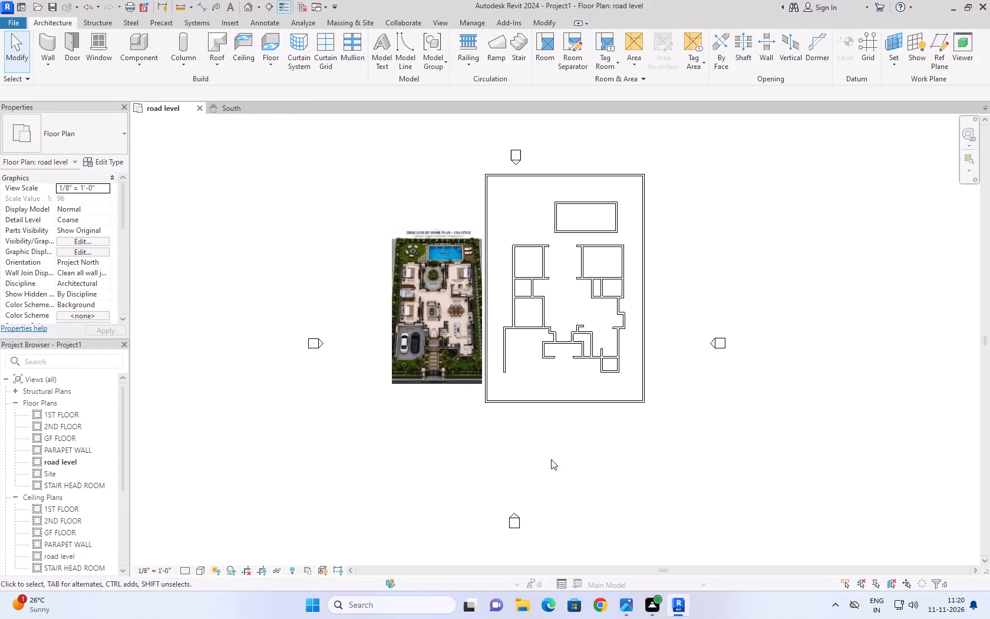
scroll(551, 459, "up", 2)
middle_click_drag(552, 411, 544, 479)
scroll(552, 404, "up", 3)
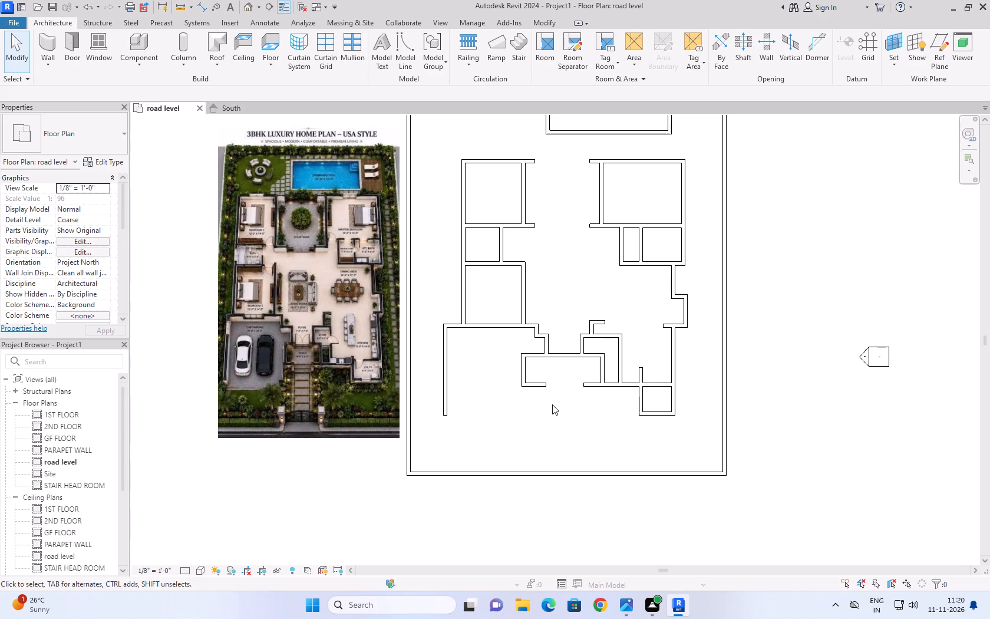
scroll(236, 305, "up", 6)
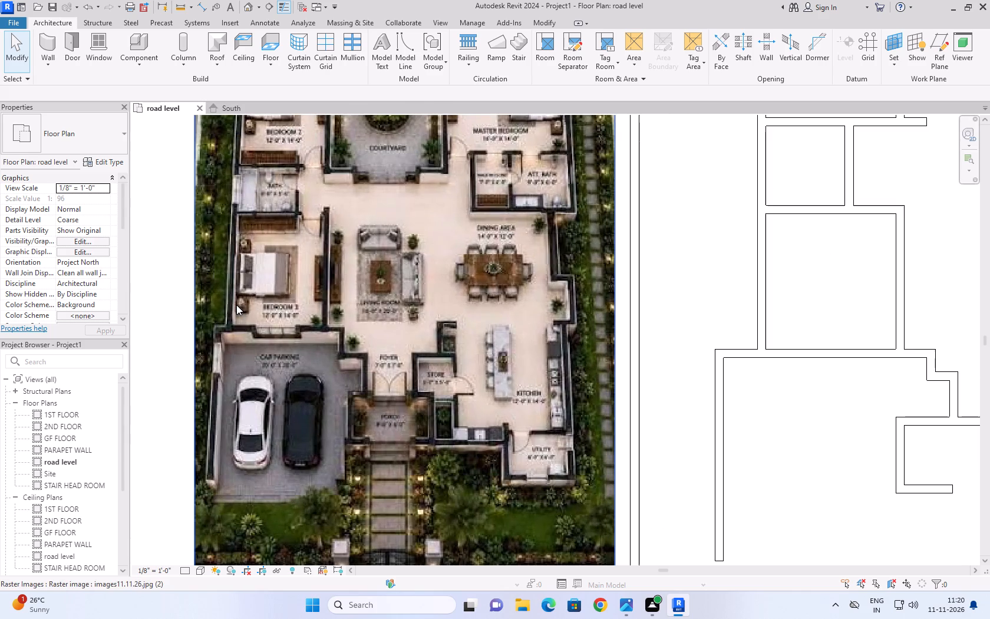
middle_click_drag(302, 210, 287, 310)
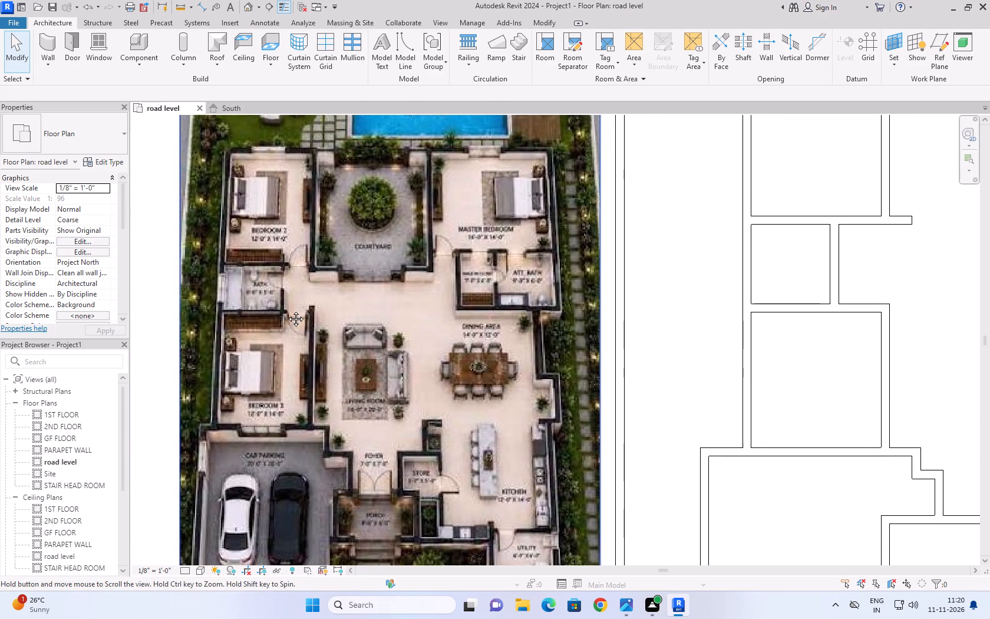
middle_click_drag(287, 310, 287, 311)
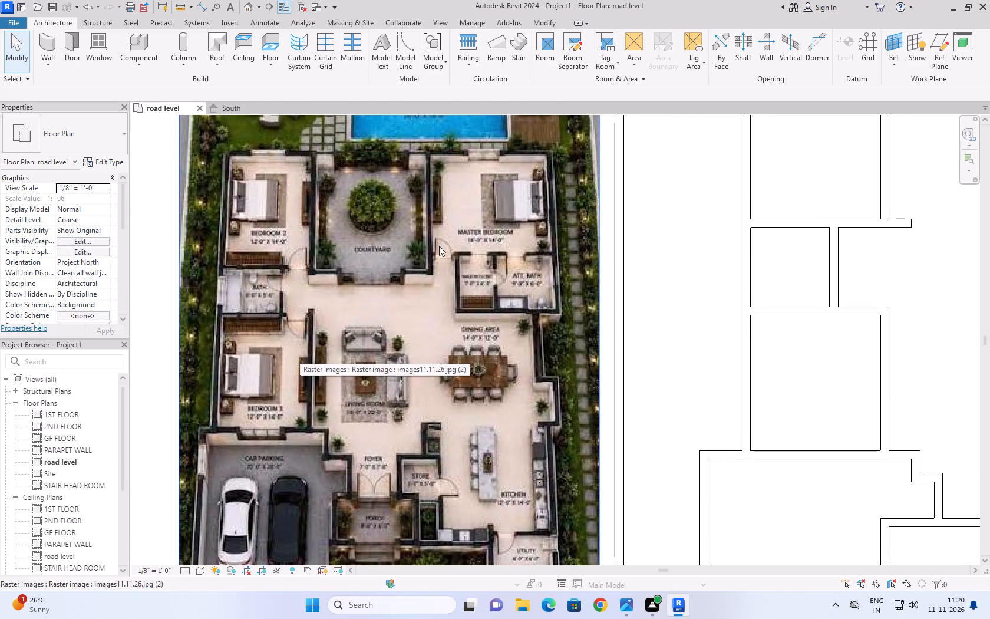
scroll(468, 373, "down", 8)
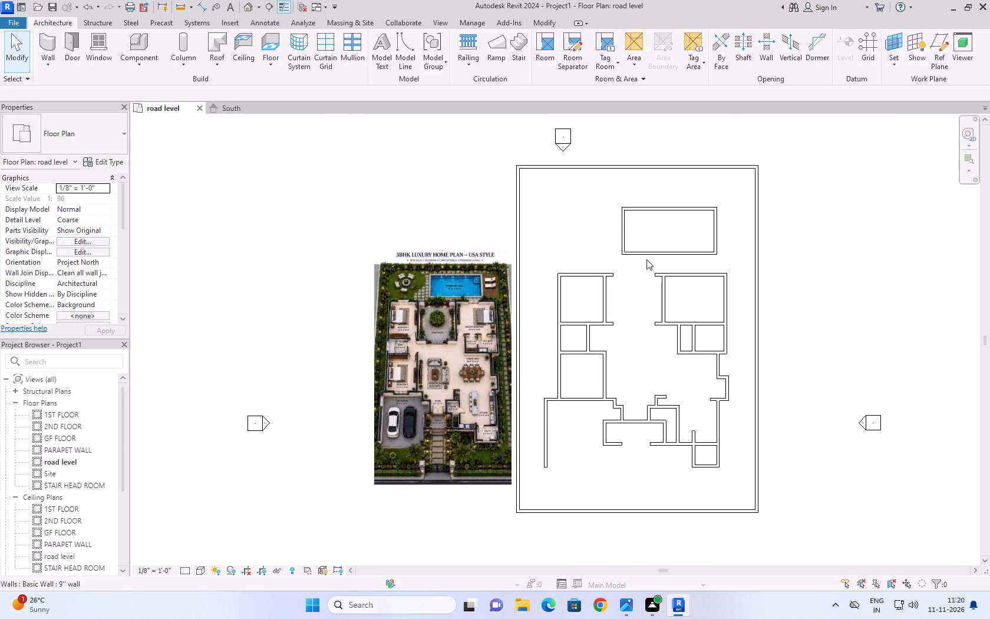
scroll(657, 477, "up", 3)
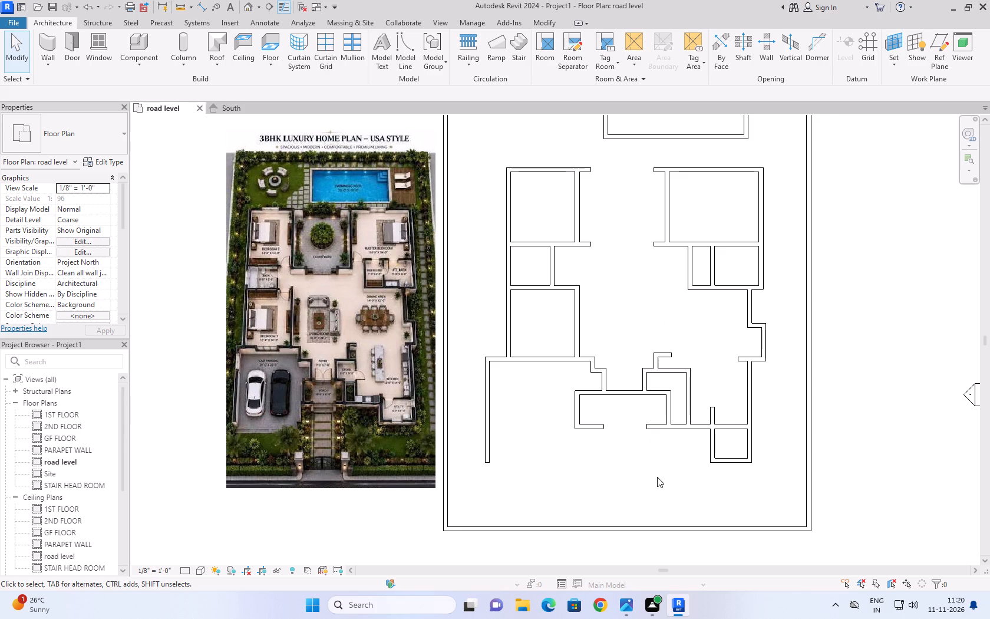
scroll(657, 477, "up", 1)
scroll(657, 477, "down", 1)
scroll(597, 364, "down", 1)
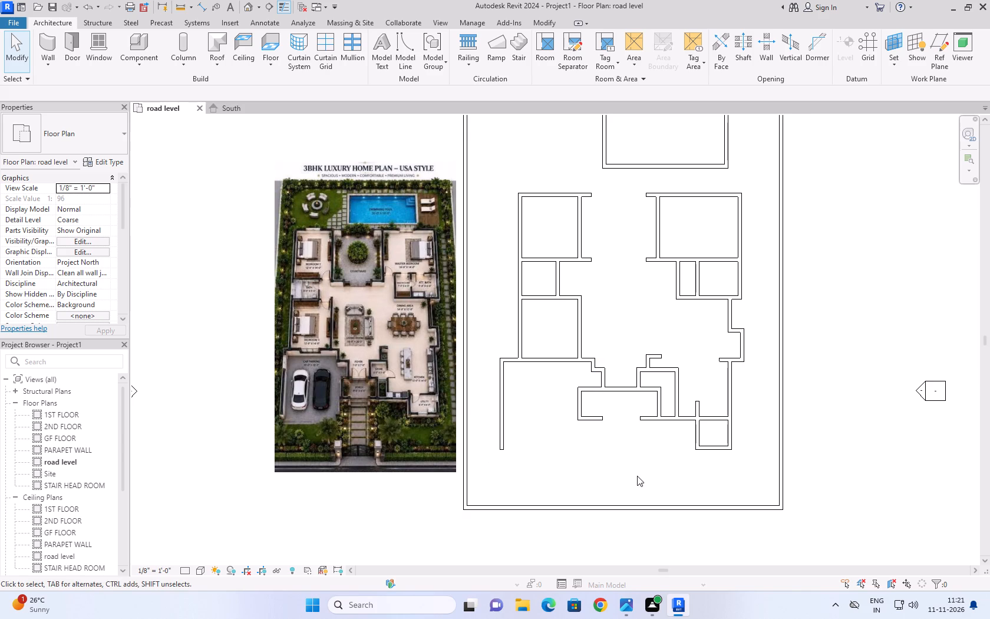
scroll(637, 465, "down", 1)
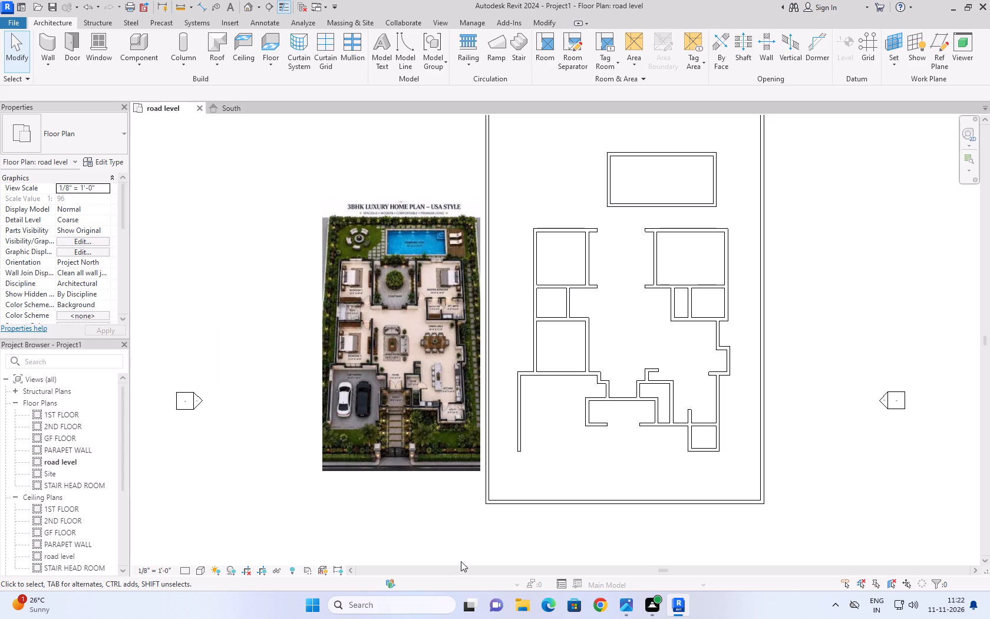
scroll(793, 399, "up", 3)
scroll(793, 399, "down", 5)
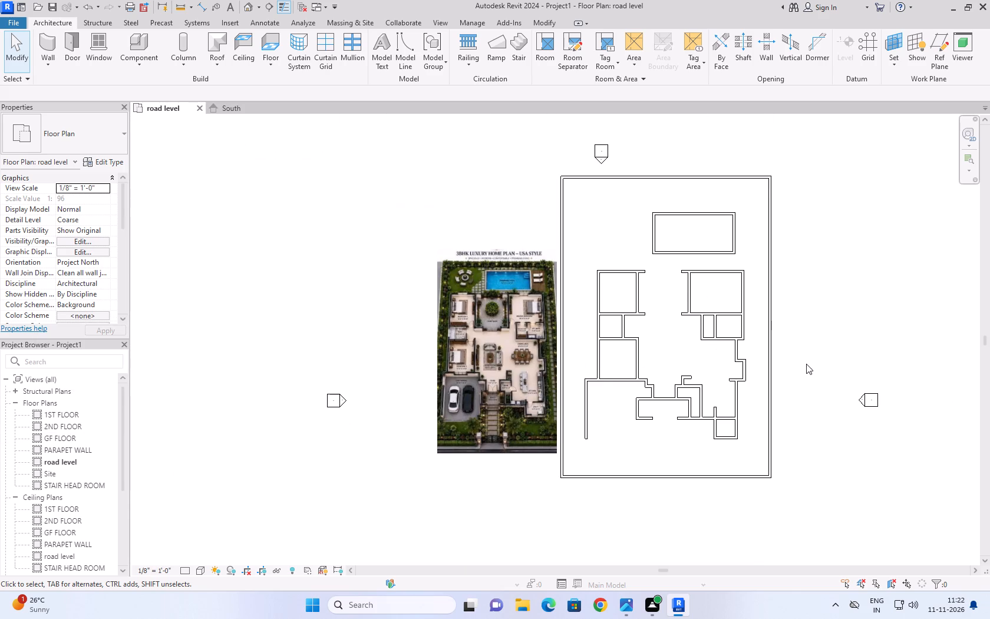
middle_click_drag(803, 367, 641, 414)
scroll(424, 522, "up", 4)
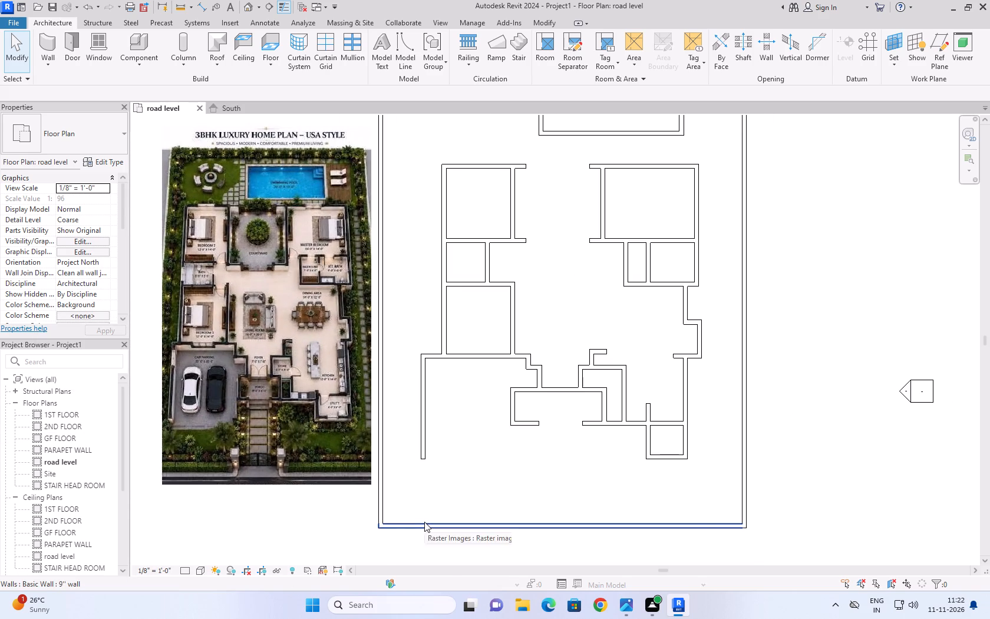
scroll(444, 486, "down", 1)
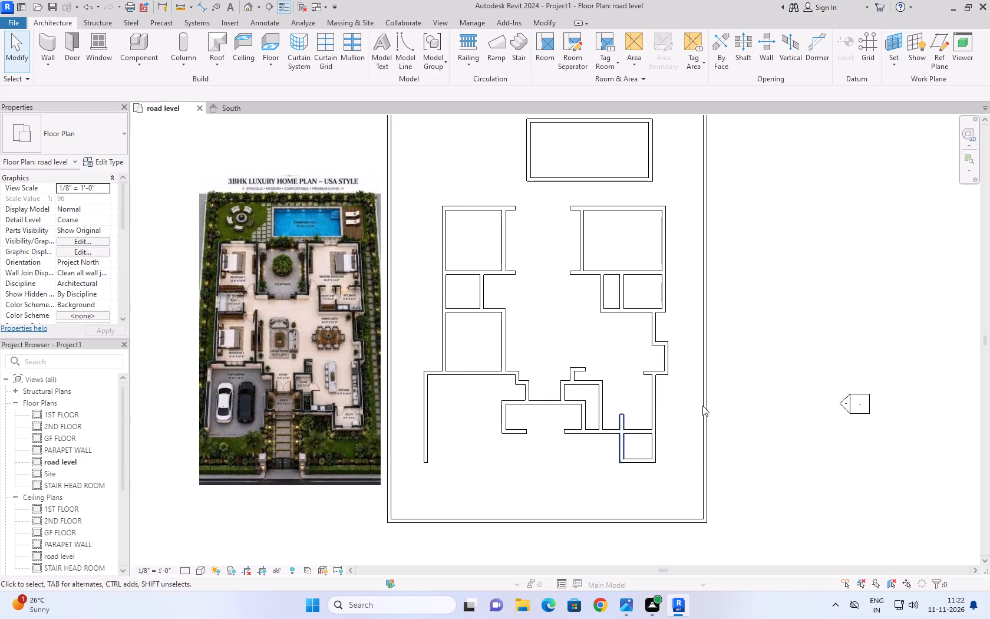
scroll(651, 377, "up", 9)
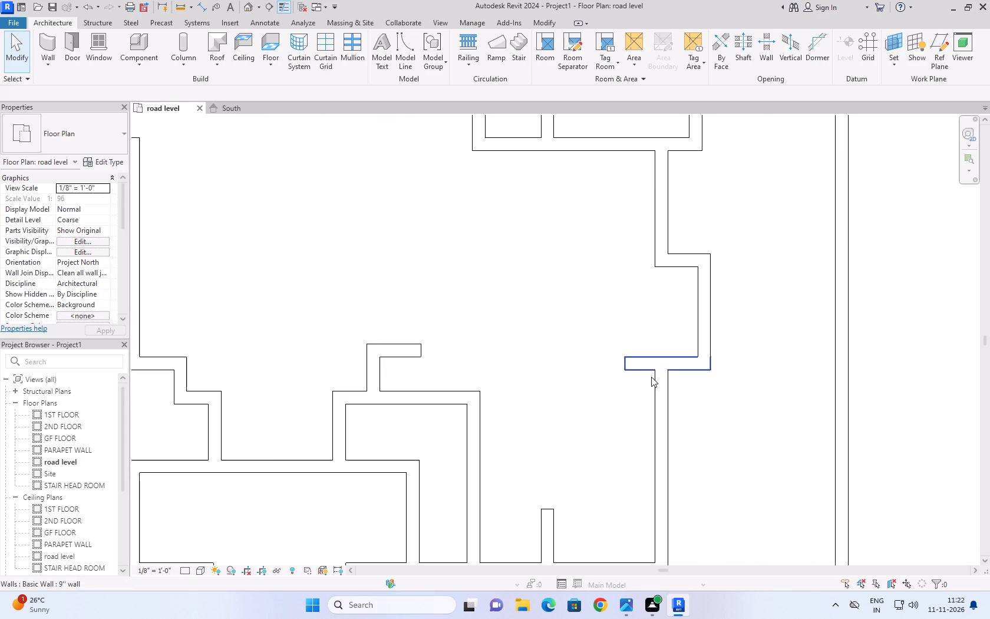
scroll(651, 377, "down", 7)
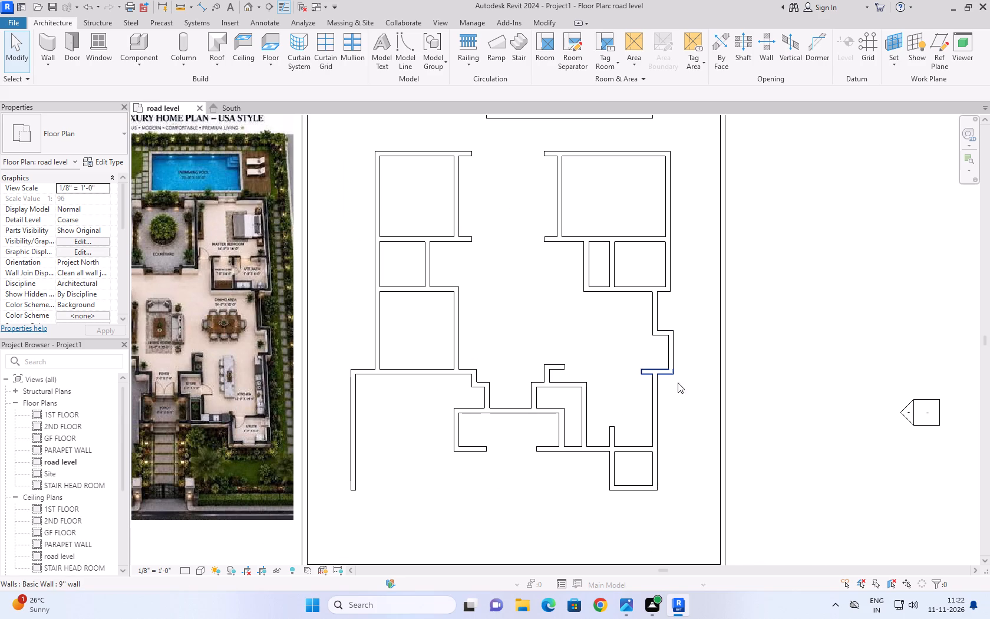
scroll(678, 440, "down", 1)
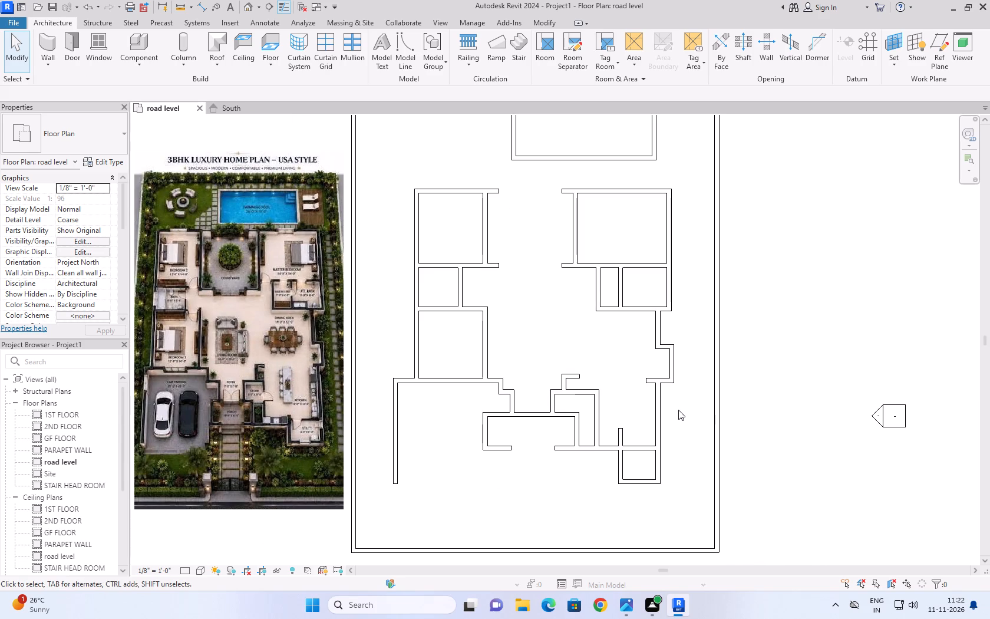
middle_click_drag(678, 410, 676, 434)
scroll(676, 434, "down", 1)
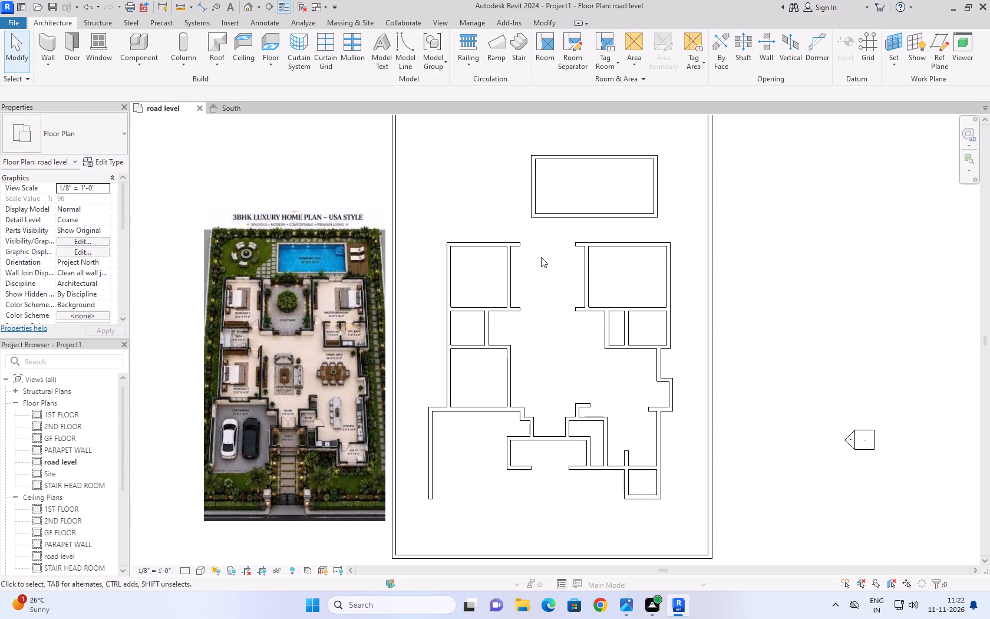
left_click(541, 257)
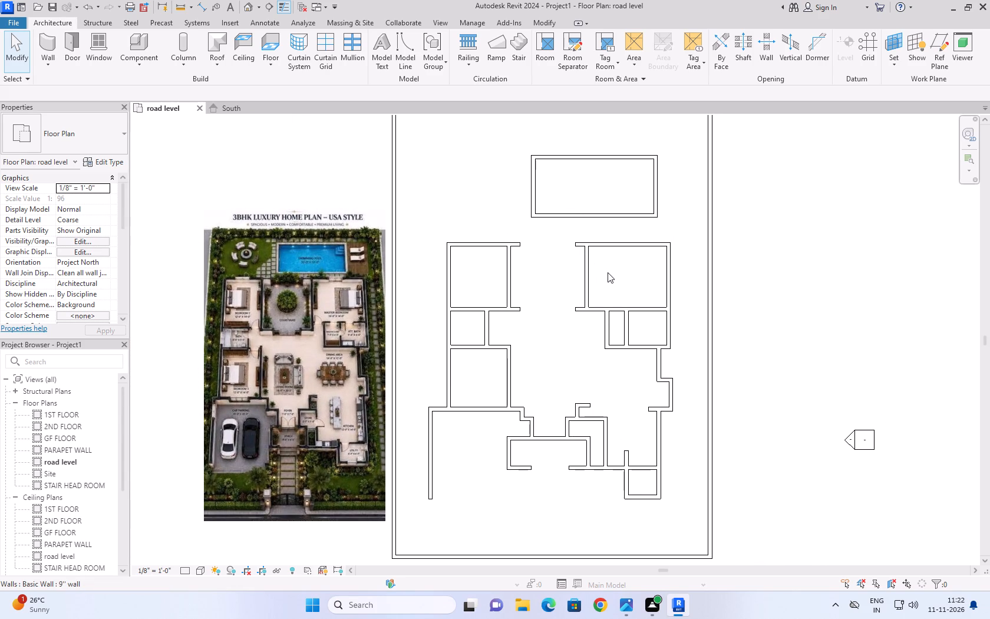
left_click(607, 272)
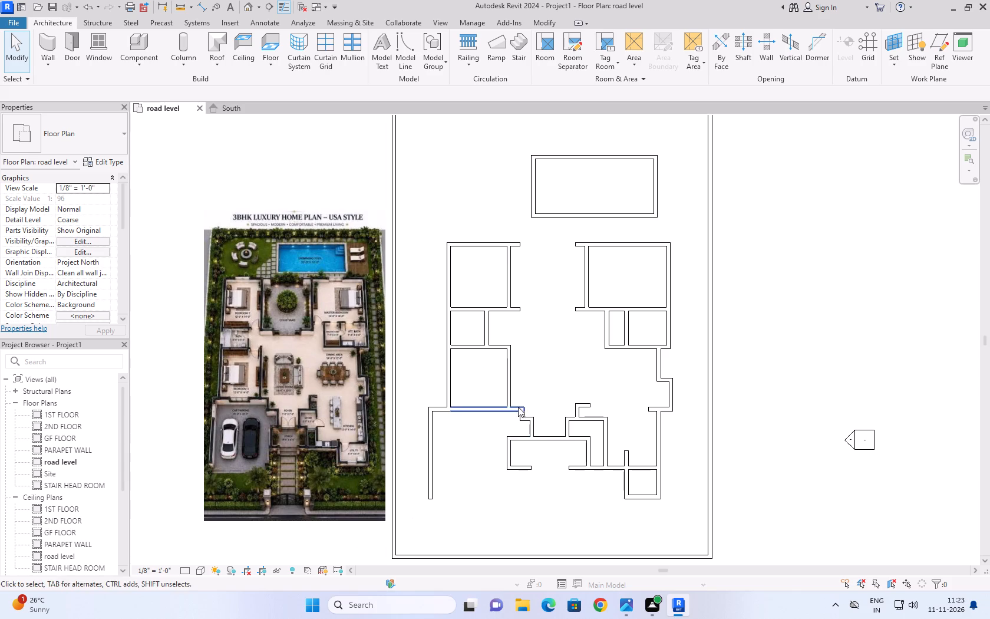
Move the store's north wall north to 5'-0" from the porch's north wall.
scroll(494, 474, "up", 2)
scroll(642, 509, "down", 3)
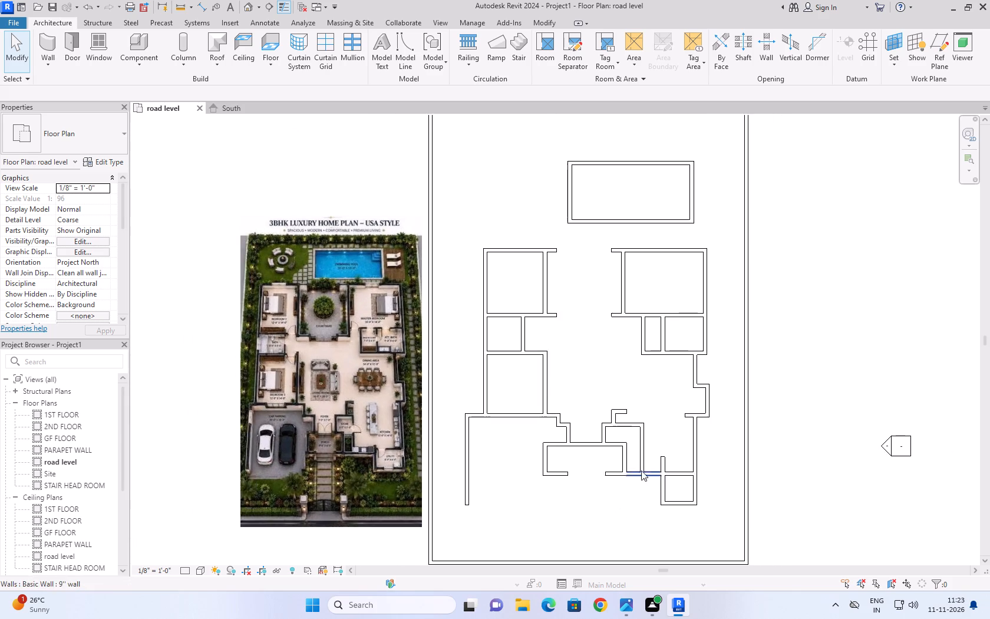
scroll(631, 516, "up", 1)
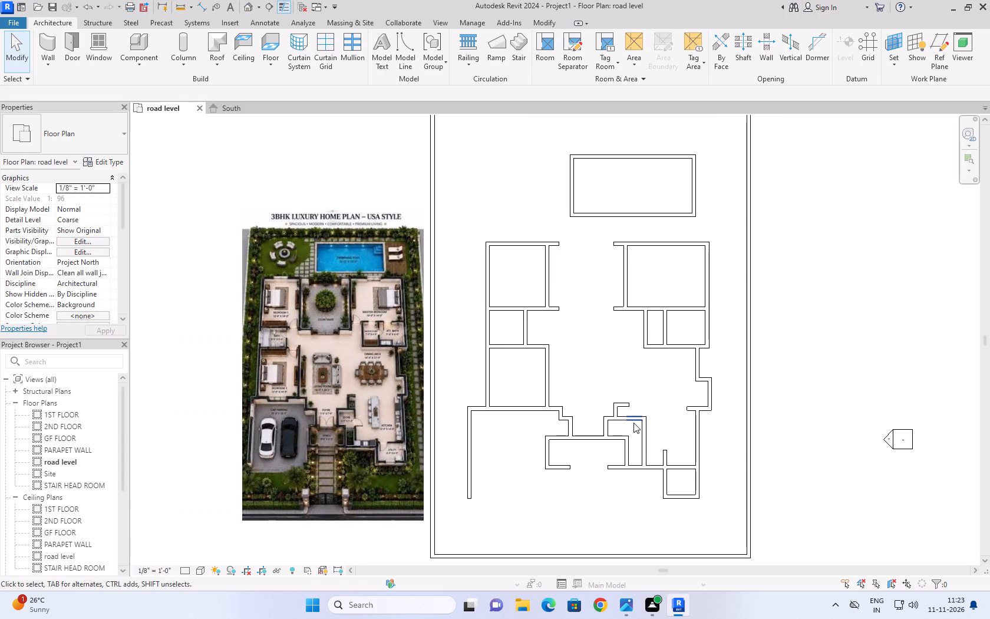
double_click(625, 419)
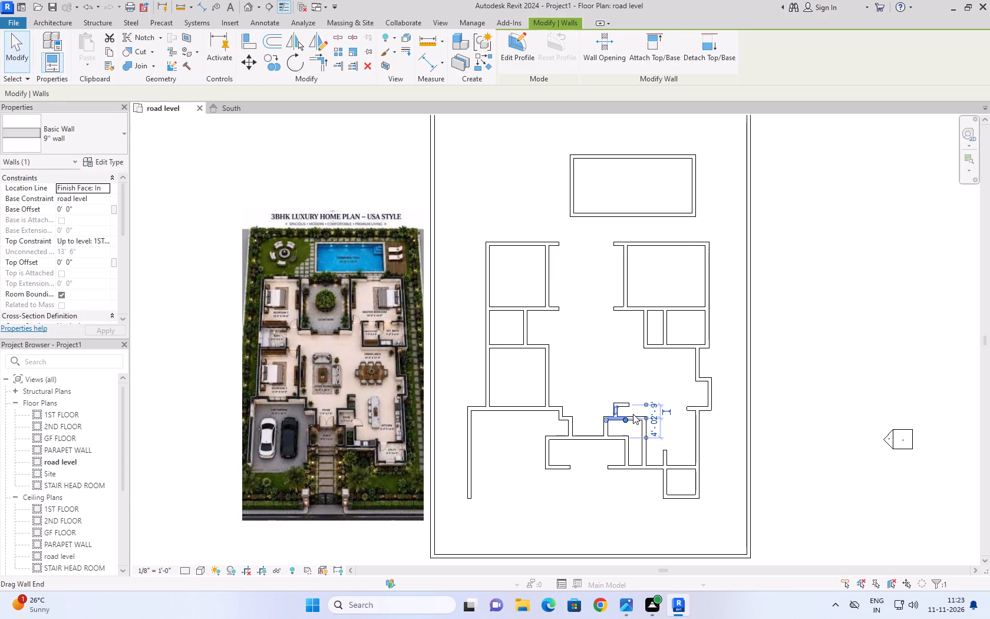
key("Up")
key("Up")
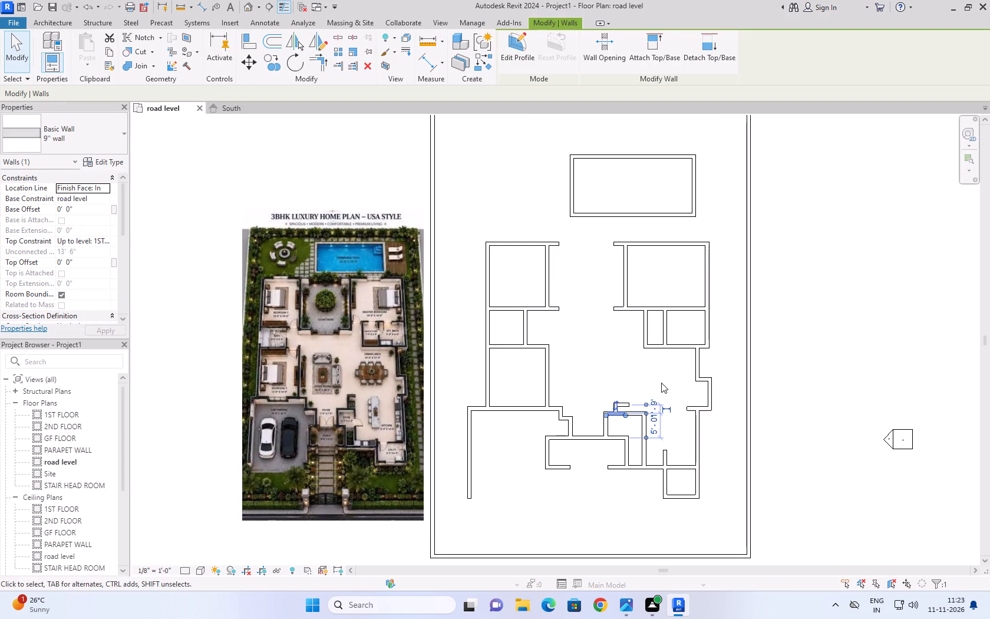
Move the short horizontal wall just north of the store a small distance farther north.
left_click(622, 406)
key("Up")
key("Up")
key("Up")
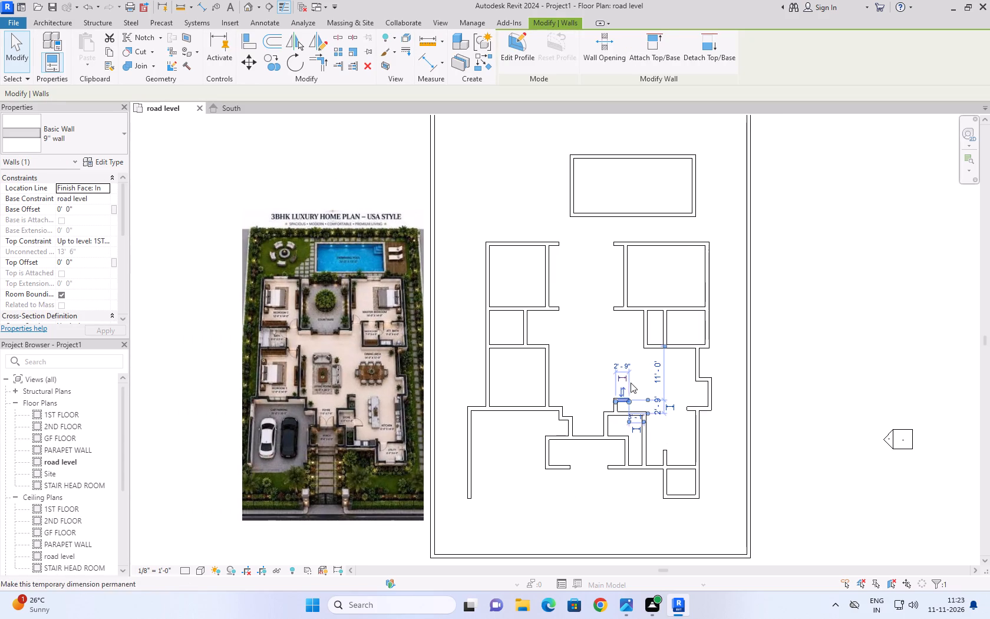
key("Up")
key("Up")
left_click(586, 386)
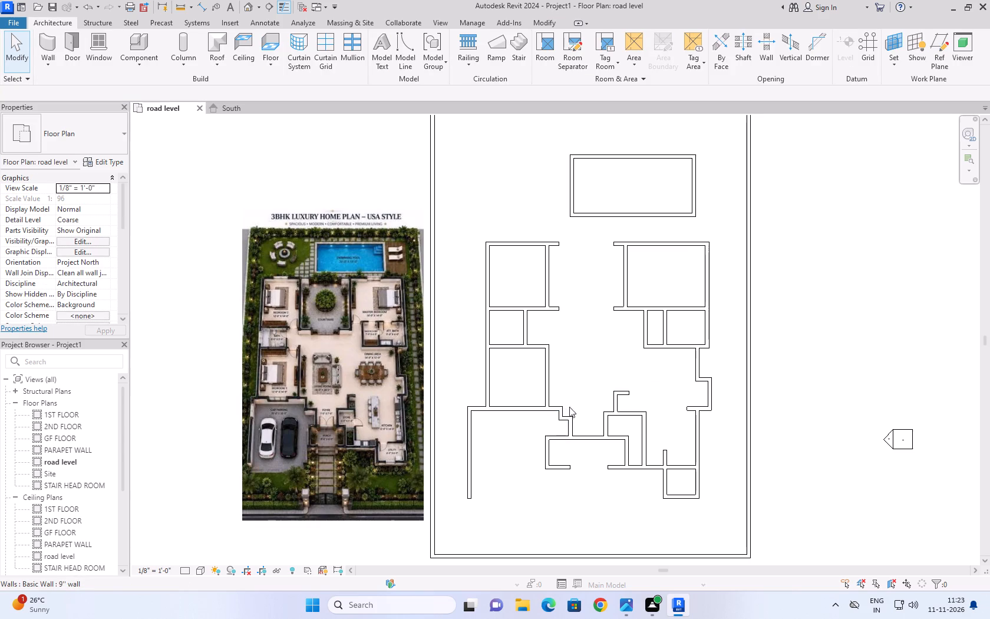
Move the wall between Bedroom 3 and the car parking north to about 10'-7" from Bedroom 3's north wall.
left_click(552, 407)
key("Up")
key("Up")
key("Up")
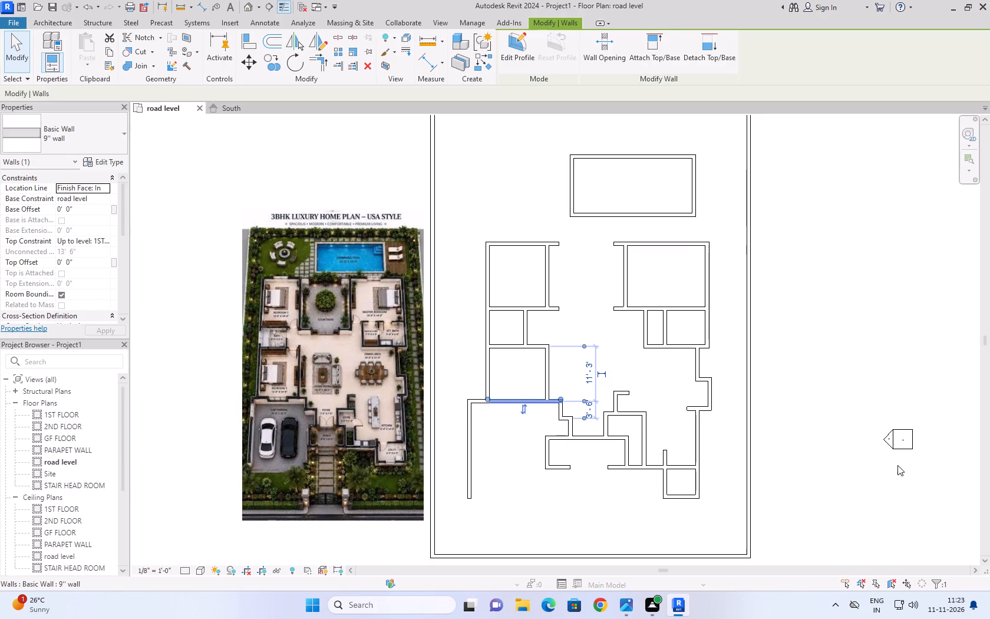
scroll(834, 482, "up", 1)
key("Up")
key("Up")
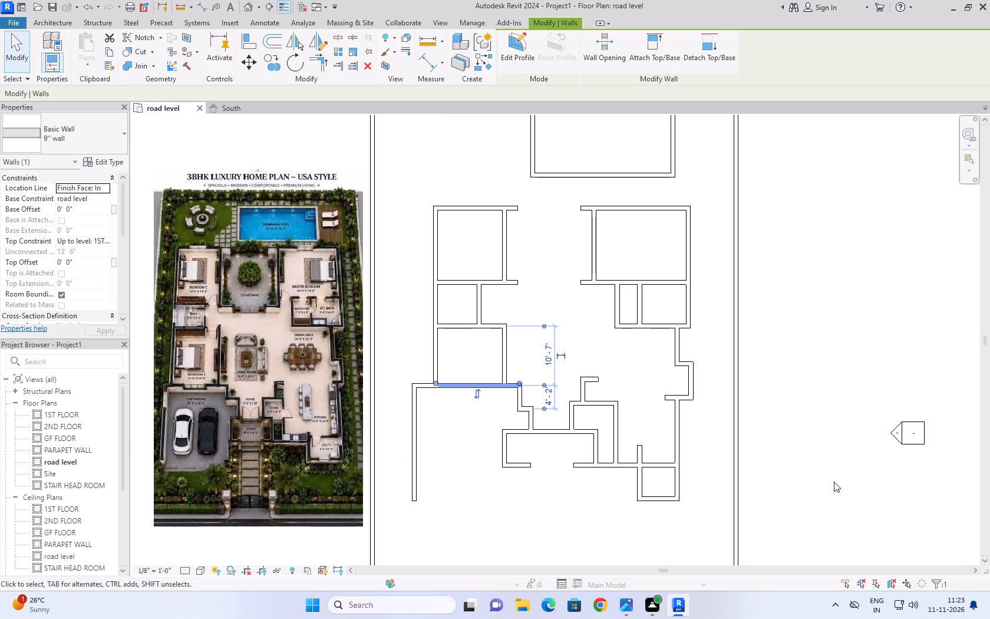
left_click(830, 446)
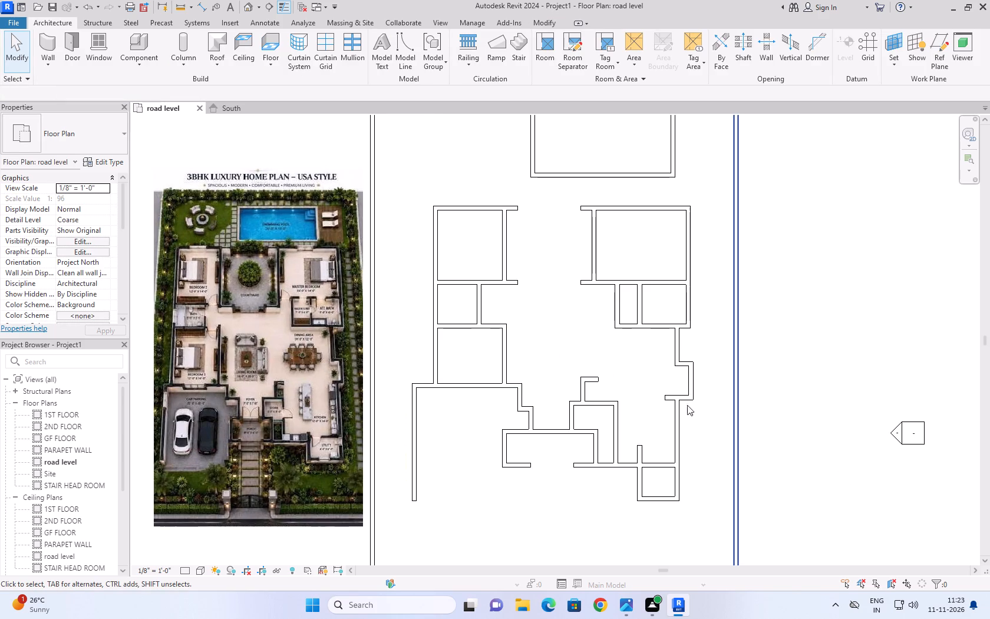
Move Bedroom 2's north wall north and set its distance from the bedroom's south wall to 14'.
left_click(462, 207)
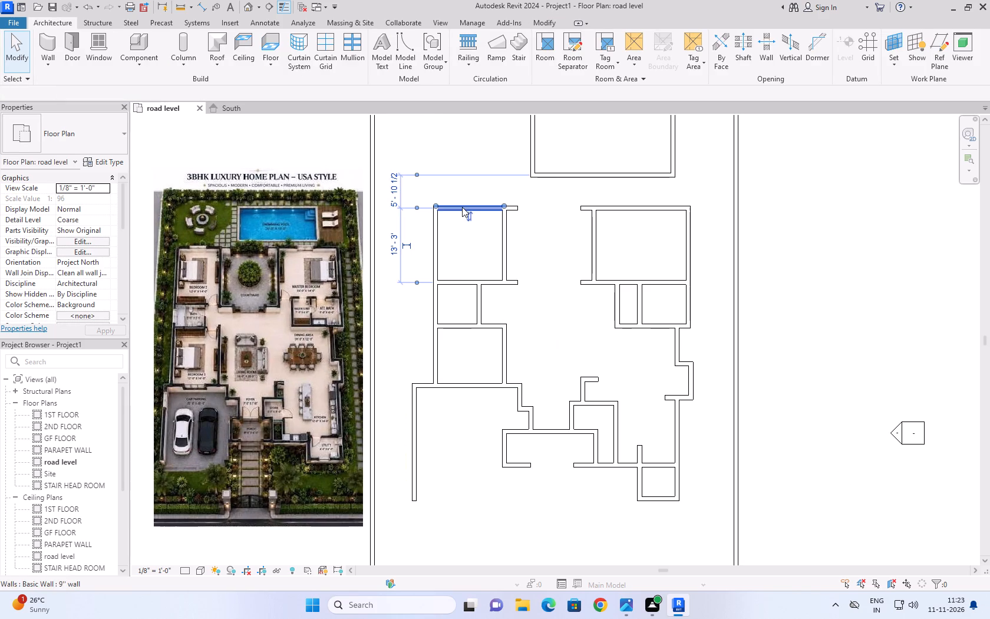
key("Up")
key("Up")
key("Up")
key("Up")
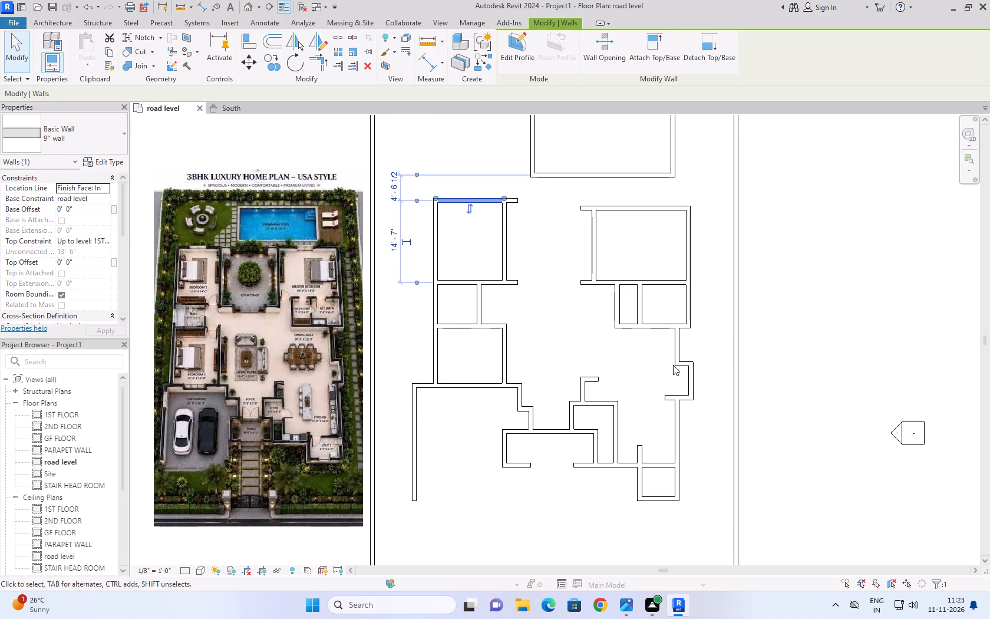
left_click(392, 243)
type("14")
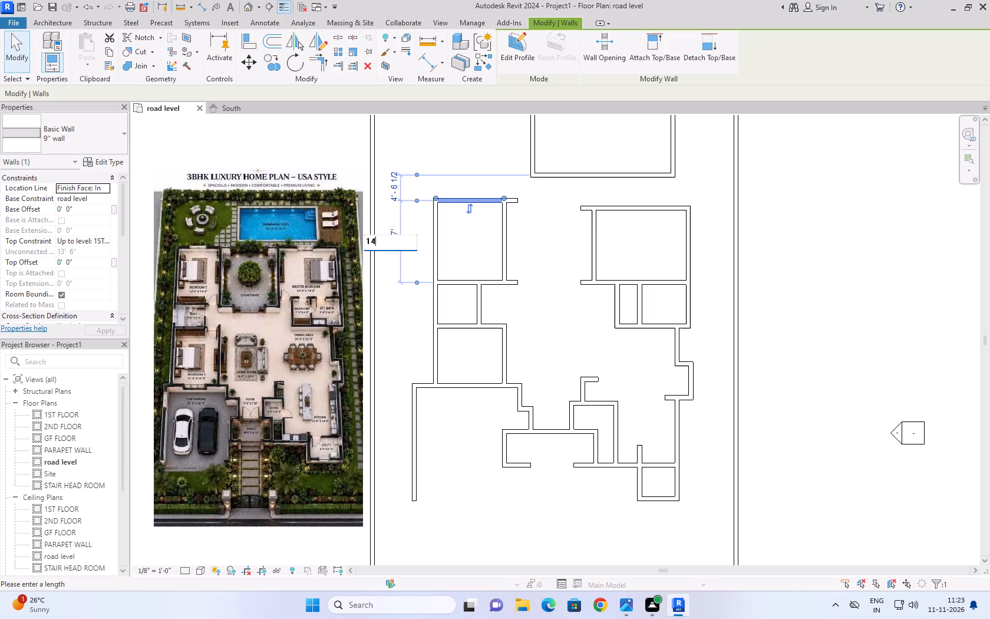
key("apostrophe")
key("Return")
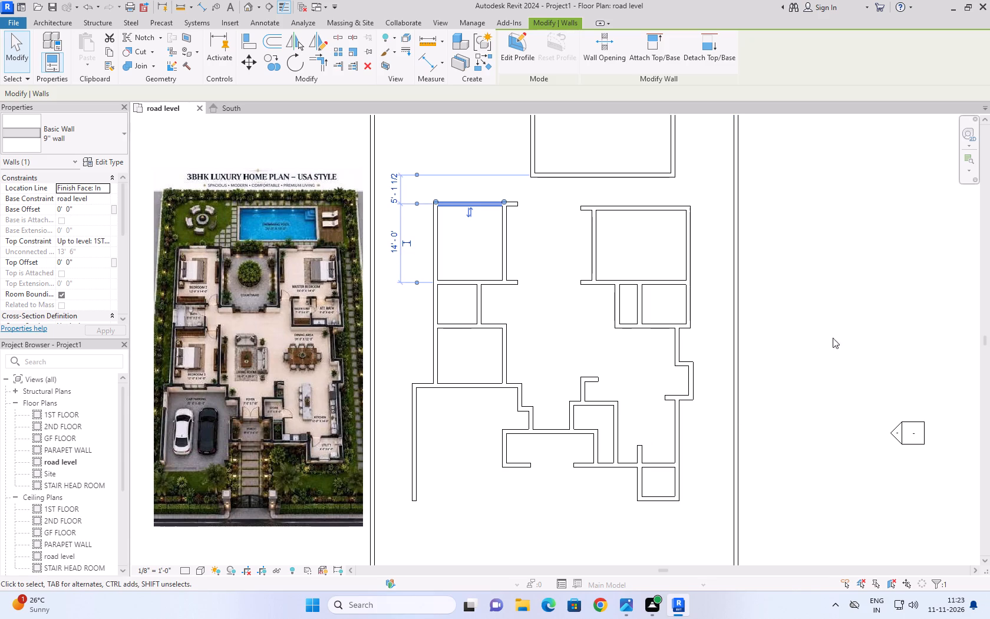
left_click(850, 317)
Align the master bedroom's north wall with the north face of Bedroom 2's north wall.
type("AL")
left_click(500, 199)
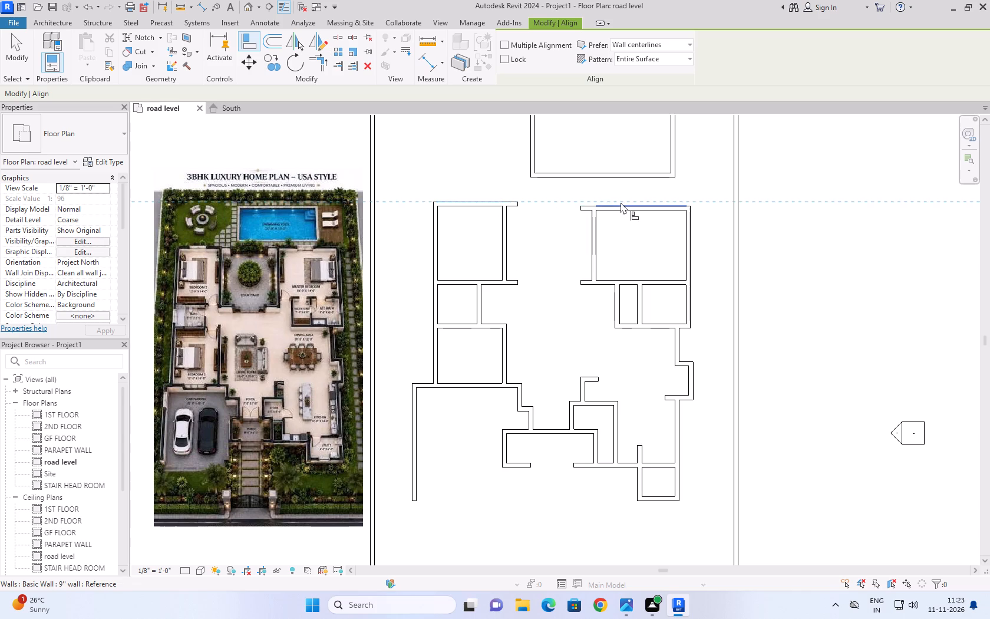
left_click(628, 202)
left_click(801, 232)
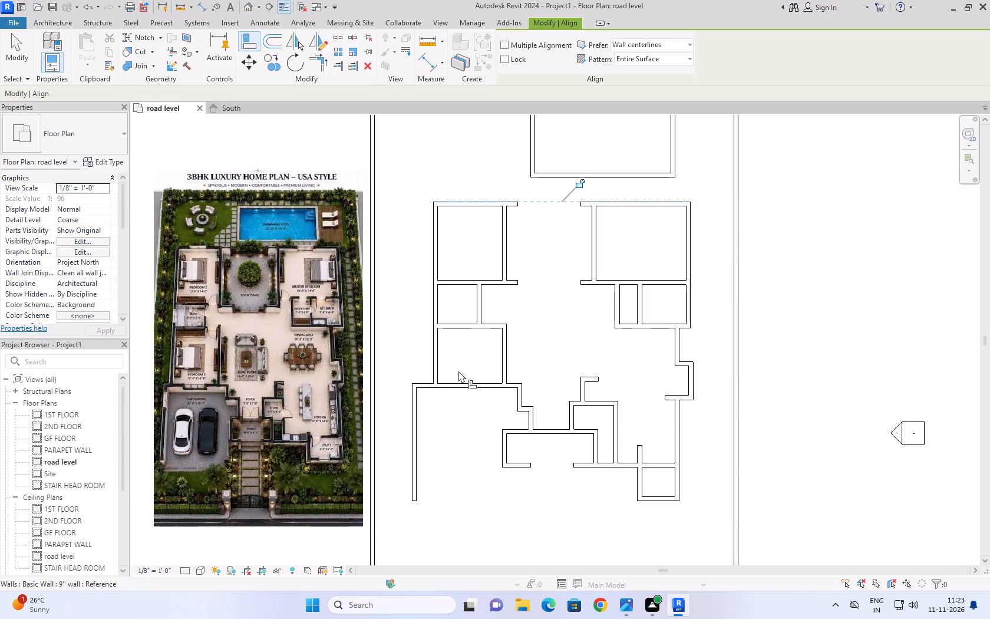
key("Escape")
key("Escape")
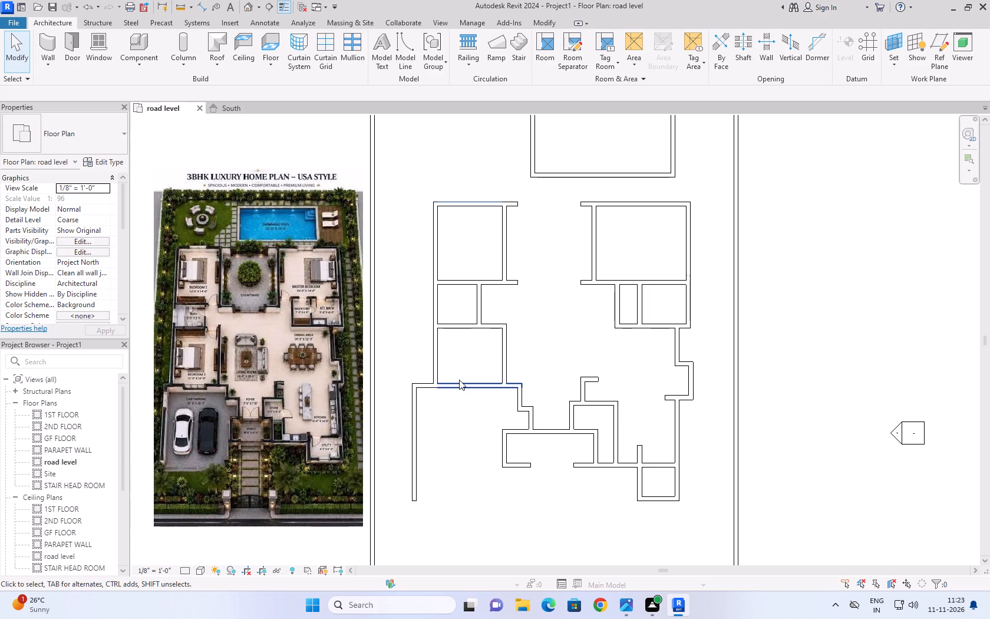
Check the clear distance between Bedroom 3's north and south walls with an aligned dimension, without placing it.
key("d")
key("Escape")
key("Escape")
key("Escape")
type("DI")
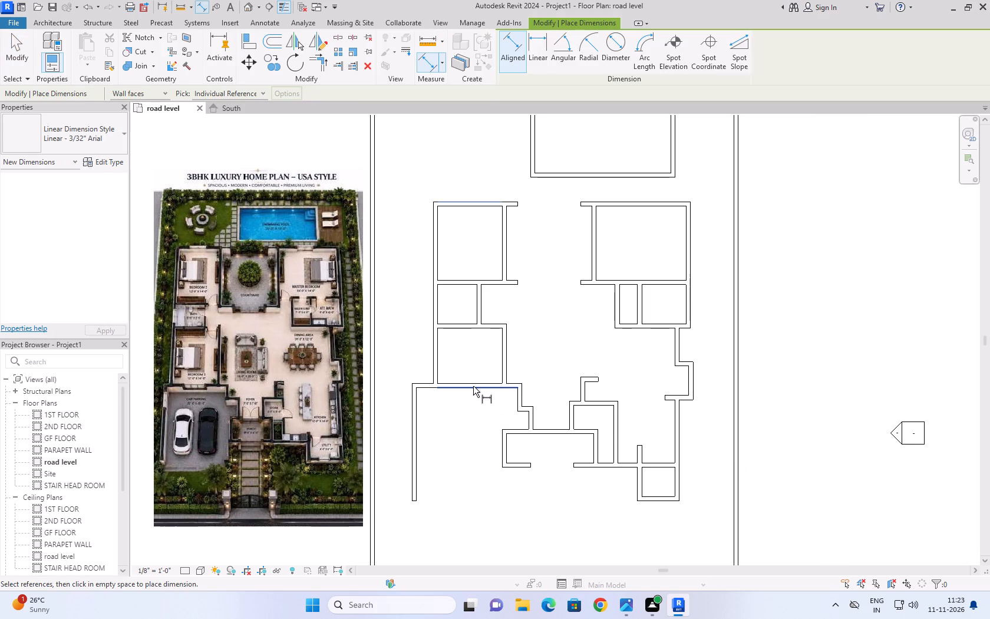
left_click(473, 383)
left_click(471, 330)
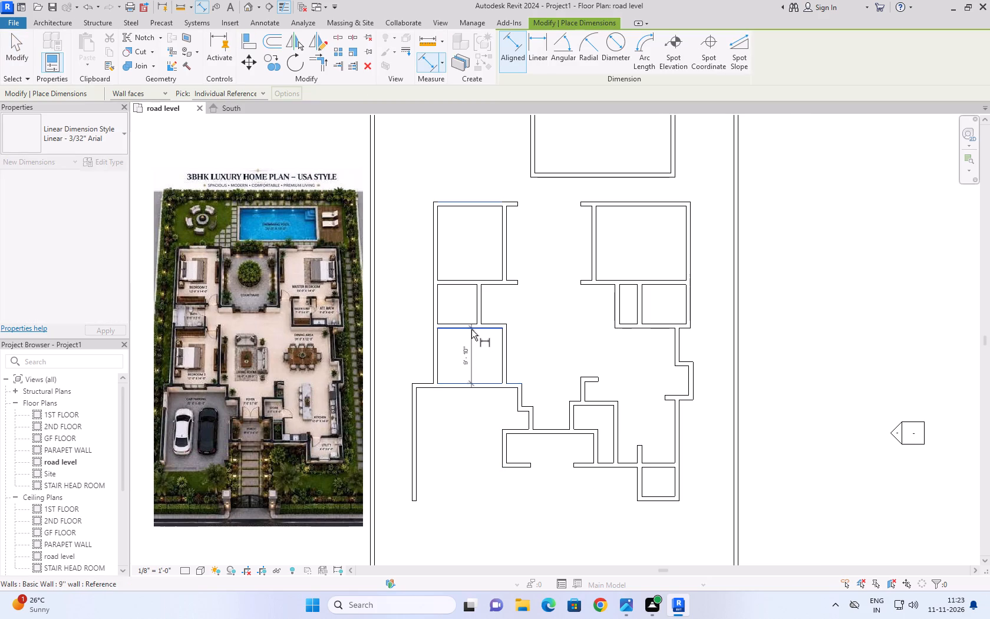
key("Escape")
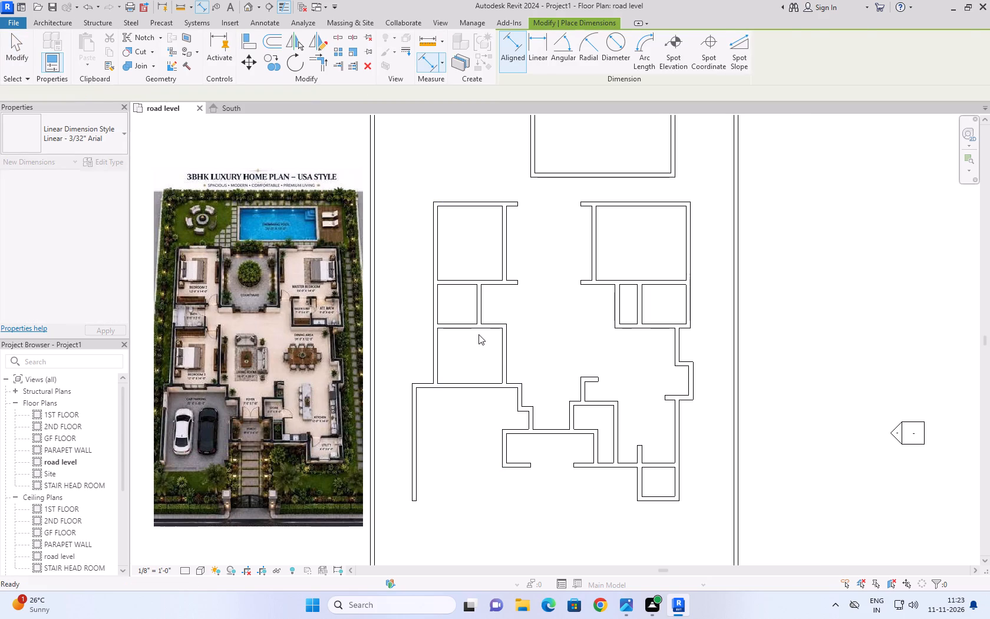
key("Escape")
key("Escape")
Move the wall between Bedroom 3 and the car parking south, setting its distance from the bedroom's north wall to 12'.
left_click(470, 380)
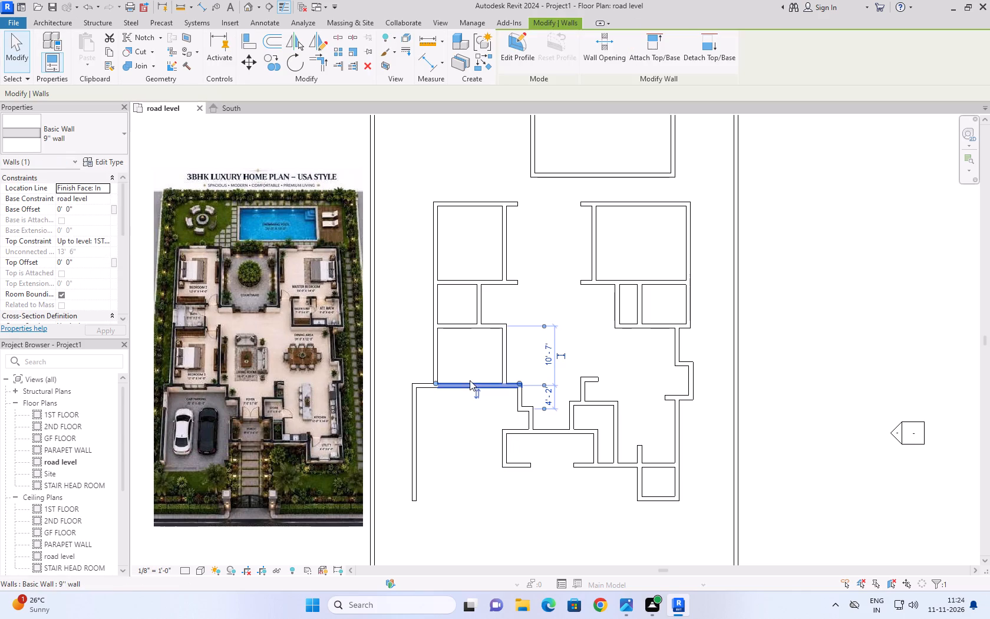
key("Down")
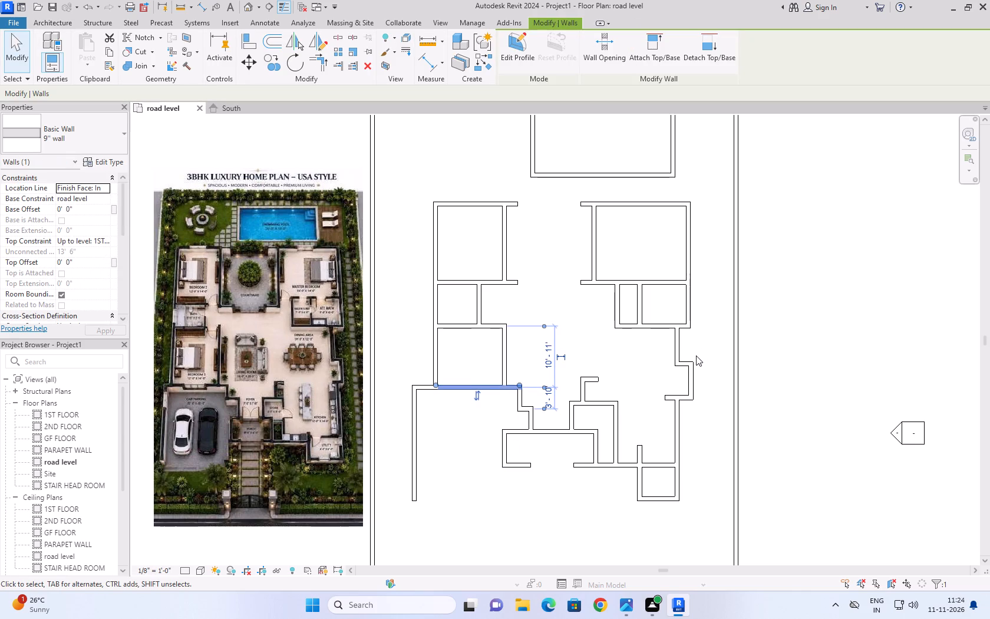
key("Down")
left_click(550, 353)
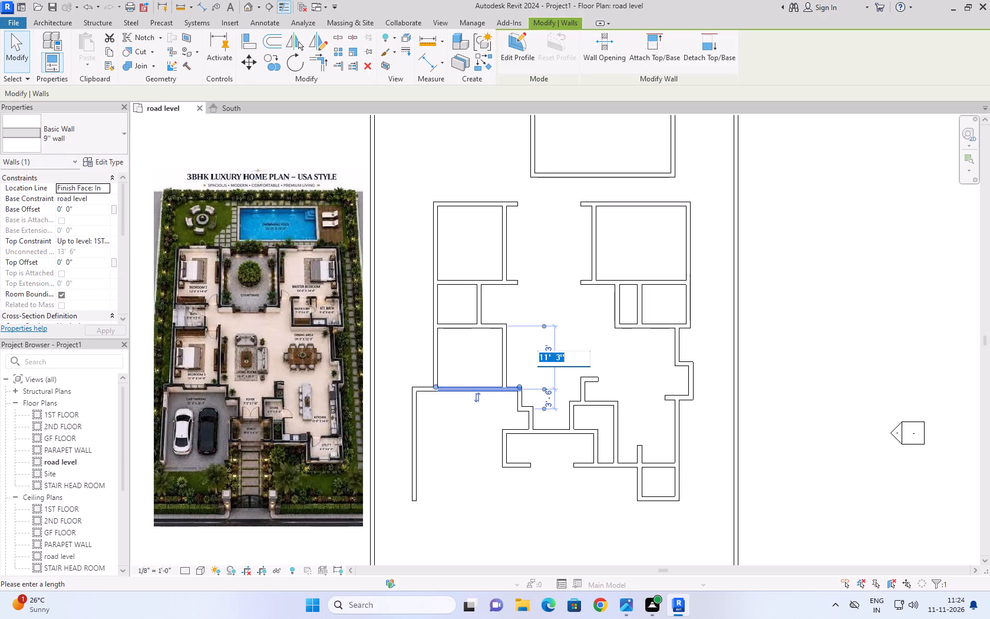
type("12'")
key("Return")
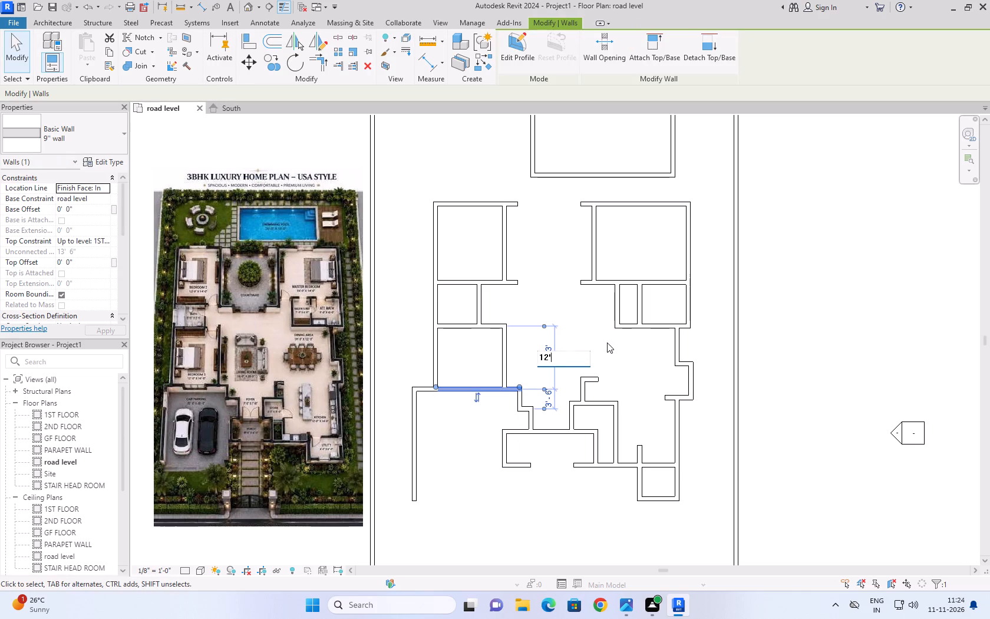
left_click(780, 360)
Examine the complete wall layout against the reference plan image, including the pool and boundary.
scroll(759, 439, "down", 2)
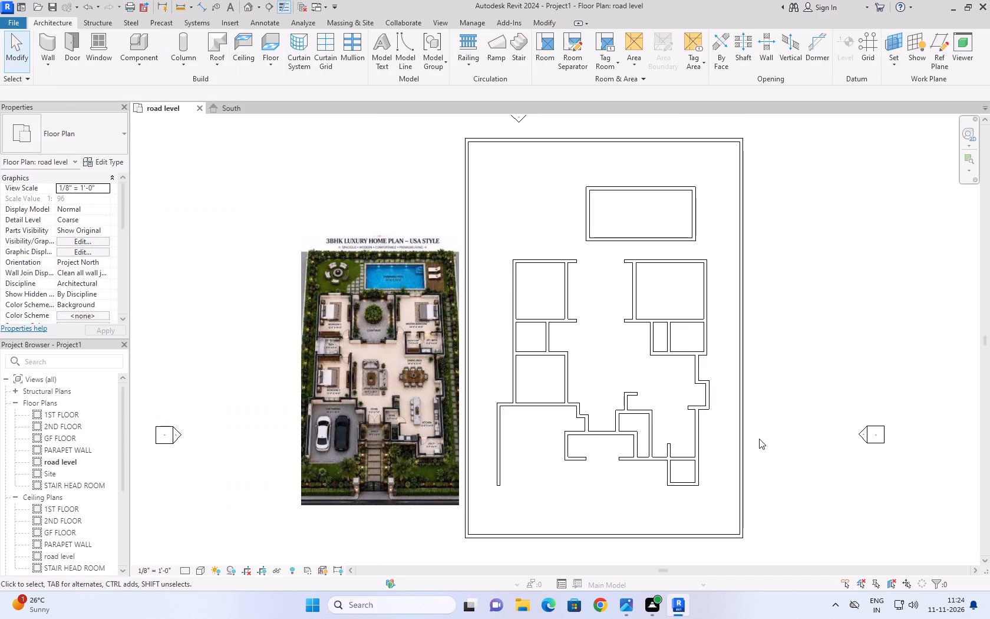
middle_click_drag(790, 346, 736, 385)
scroll(560, 473, "up", 3)
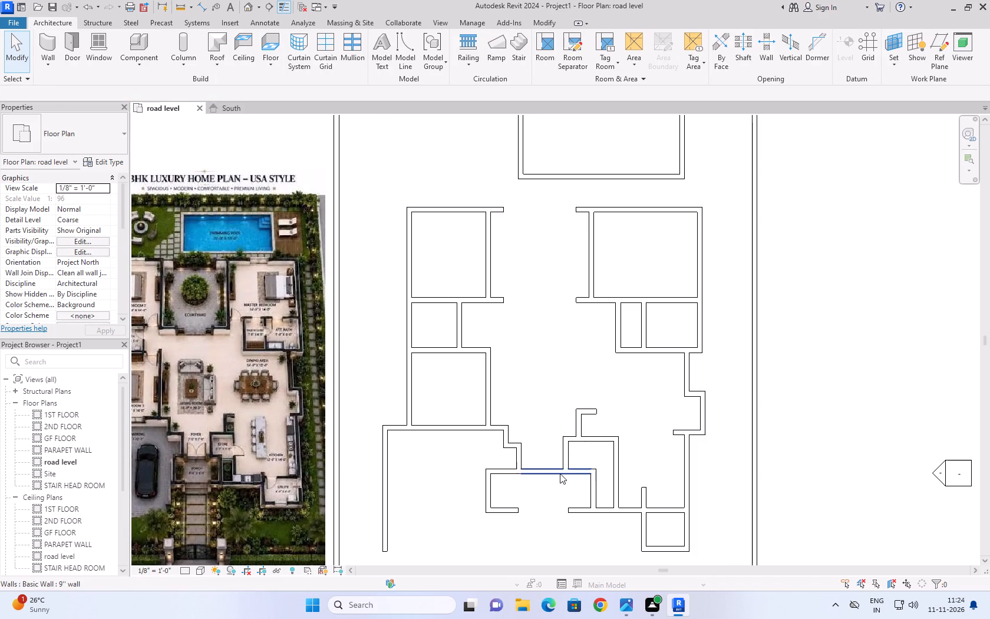
scroll(594, 417, "down", 3)
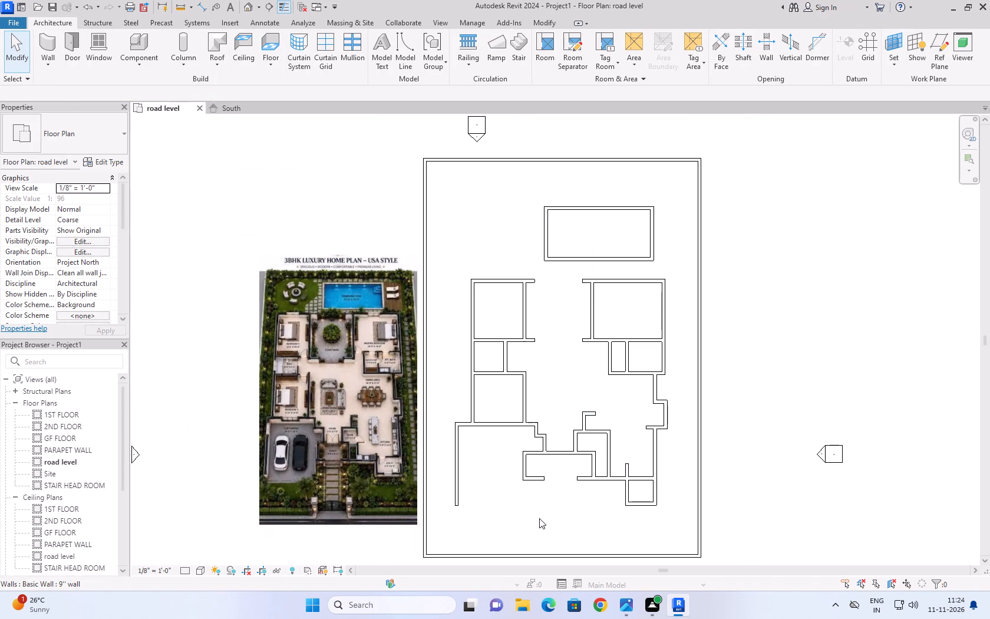
scroll(539, 518, "down", 1)
scroll(369, 485, "up", 2)
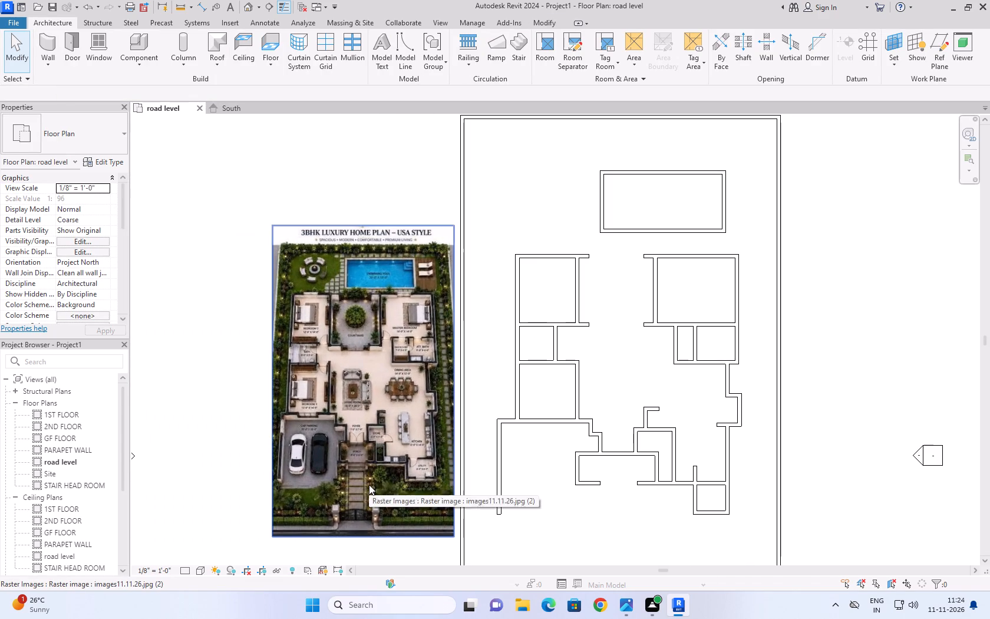
scroll(385, 471, "down", 2)
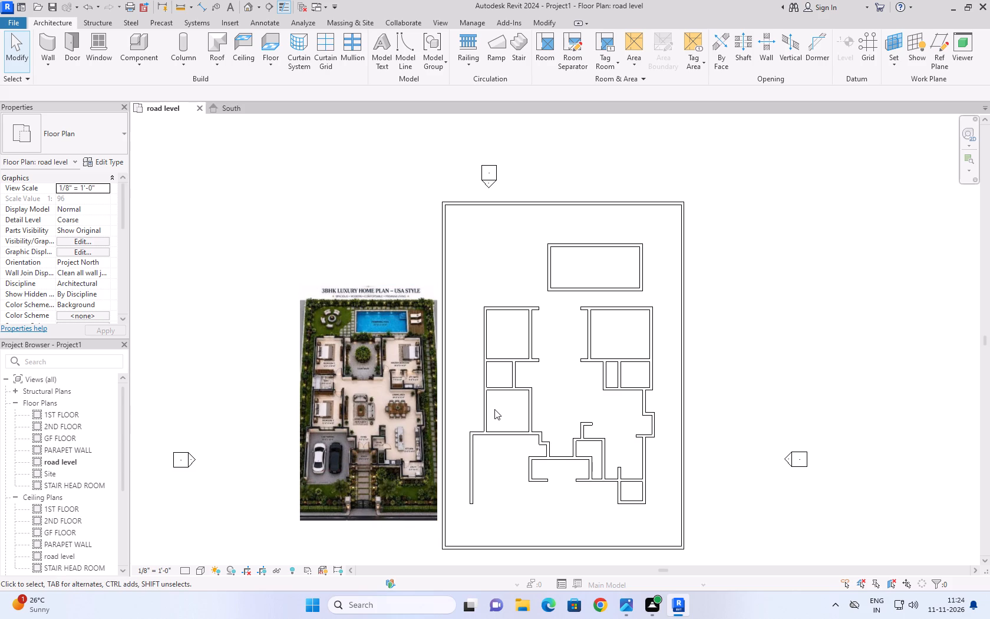
scroll(750, 387, "down", 4)
scroll(735, 462, "up", 3)
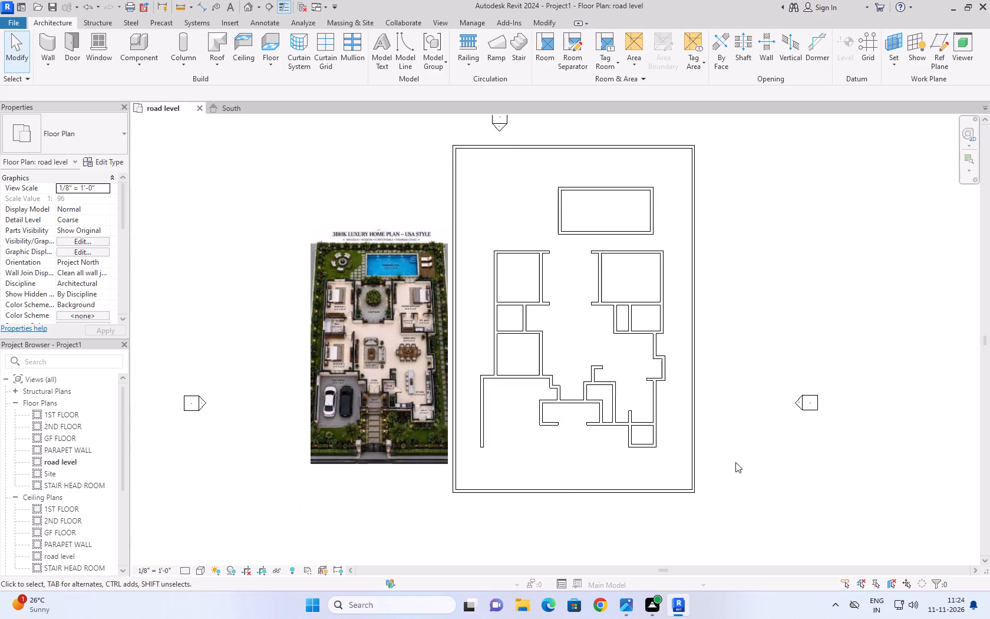
scroll(735, 462, "up", 2)
scroll(735, 462, "down", 2)
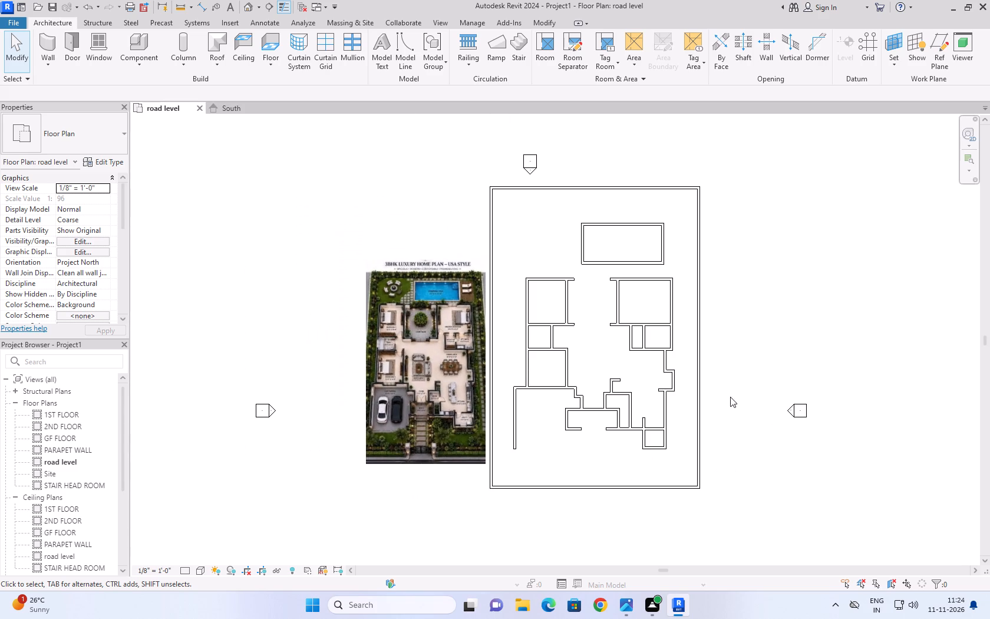
scroll(731, 403, "up", 2)
middle_click_drag(725, 413, 679, 453)
scroll(685, 435, "down", 3)
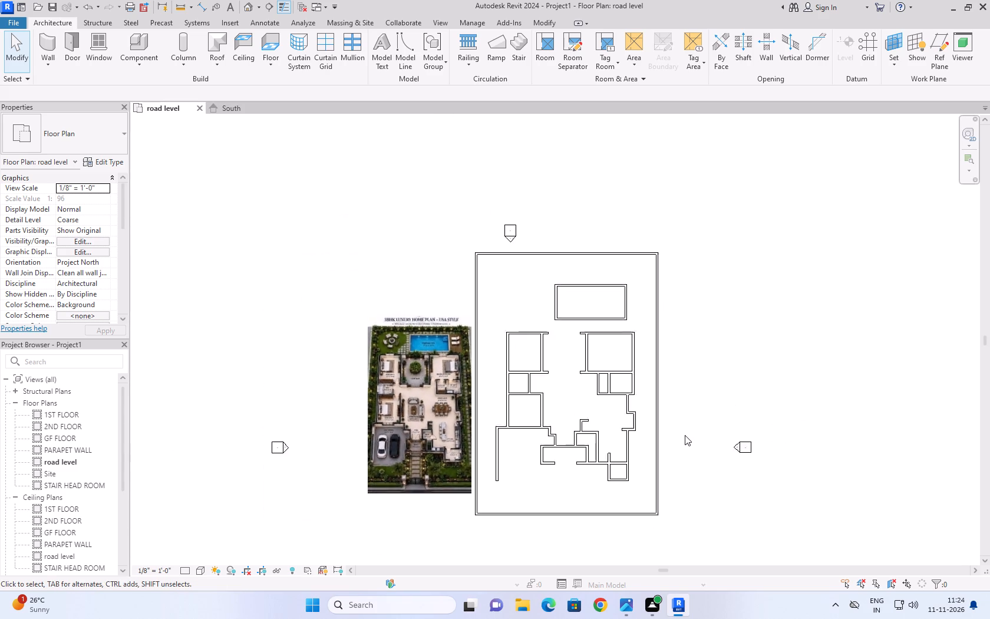
scroll(563, 512, "up", 3)
middle_click_drag(570, 483, 535, 505)
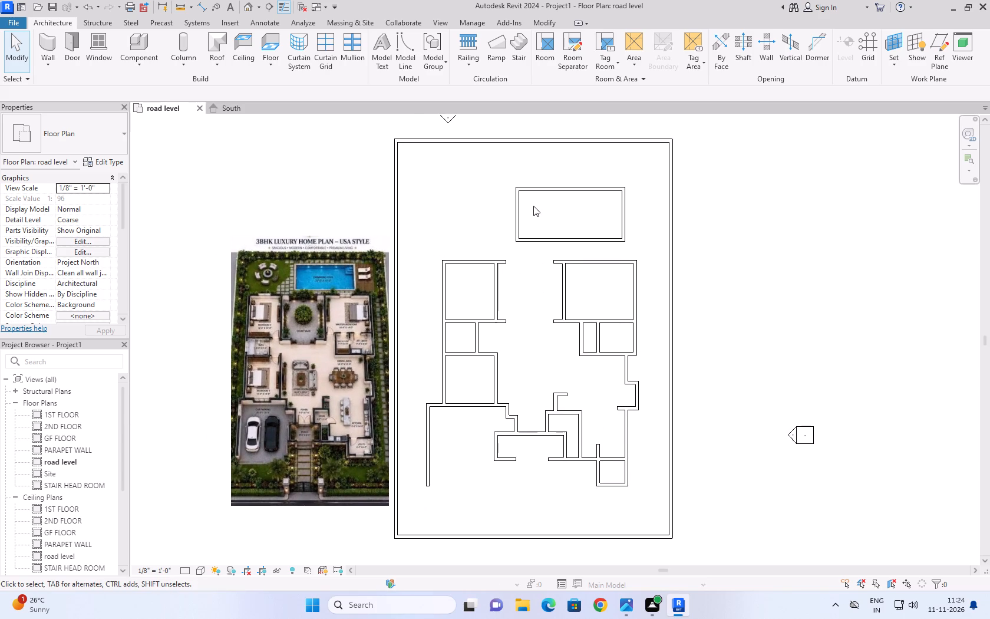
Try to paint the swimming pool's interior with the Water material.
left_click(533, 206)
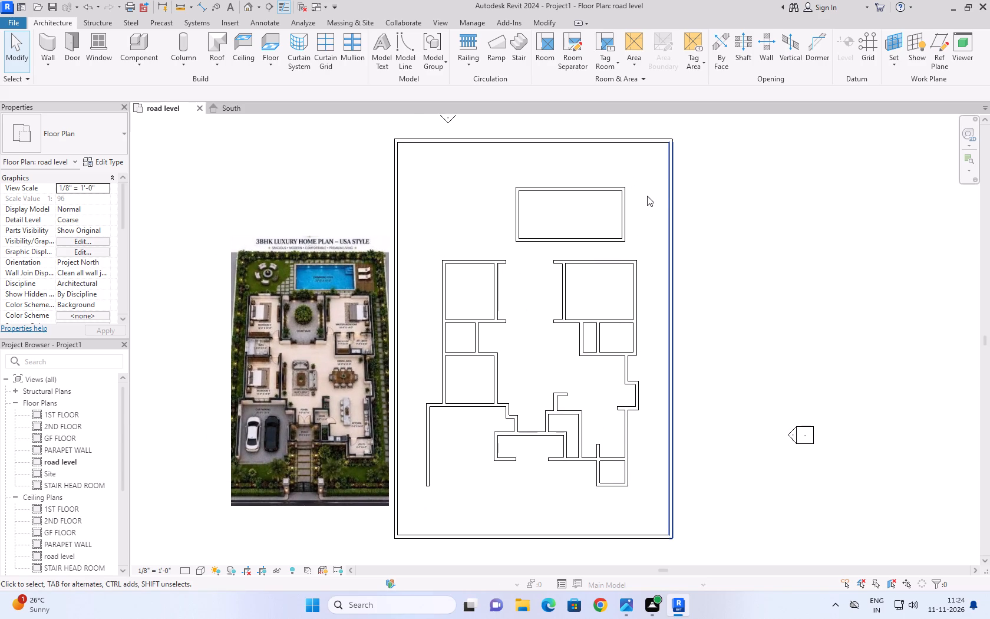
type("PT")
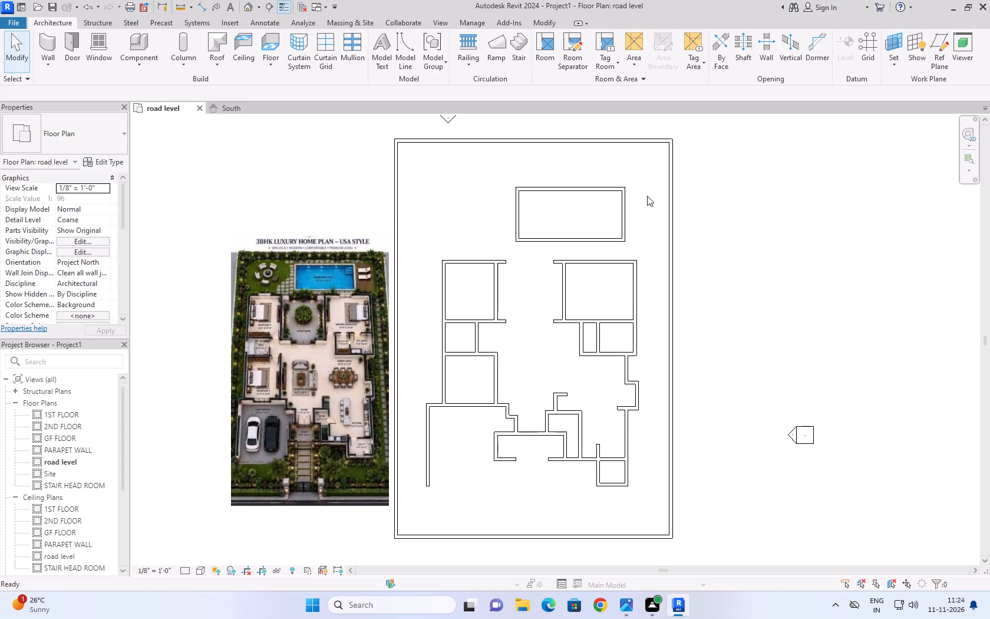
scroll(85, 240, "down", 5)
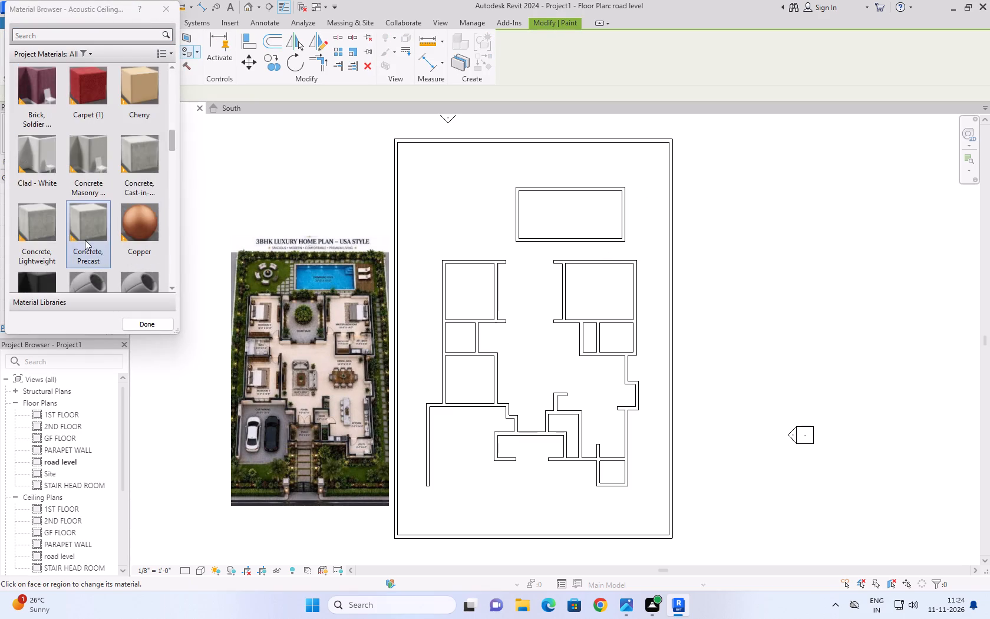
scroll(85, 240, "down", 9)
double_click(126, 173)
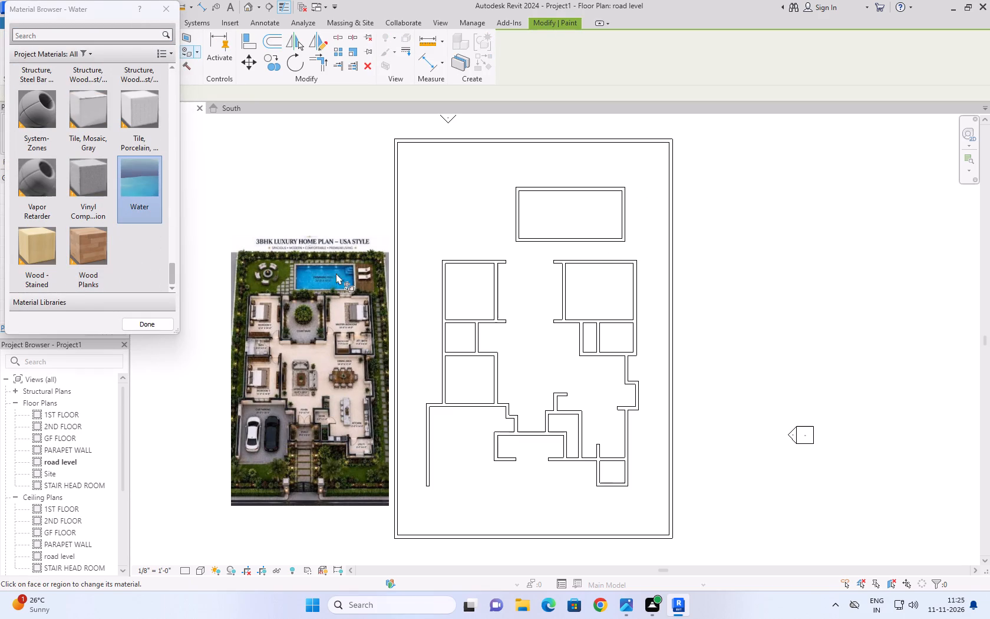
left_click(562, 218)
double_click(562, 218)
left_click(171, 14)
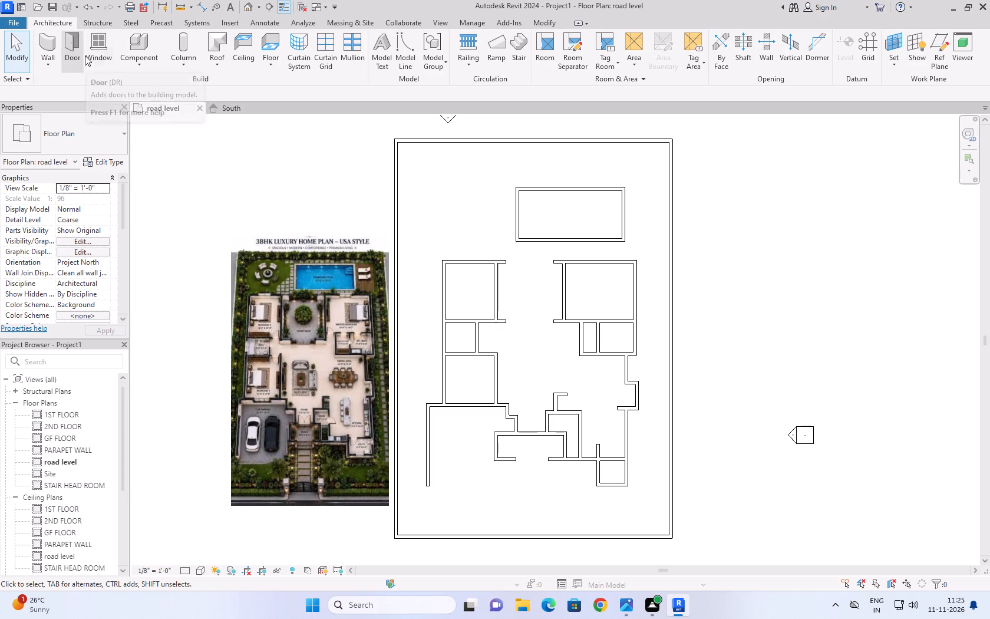
Start an architectural floor and sketch its rectangular boundary along the pool walls' inner faces, about 11'-3" from north to south.
left_click(269, 63)
left_click(283, 79)
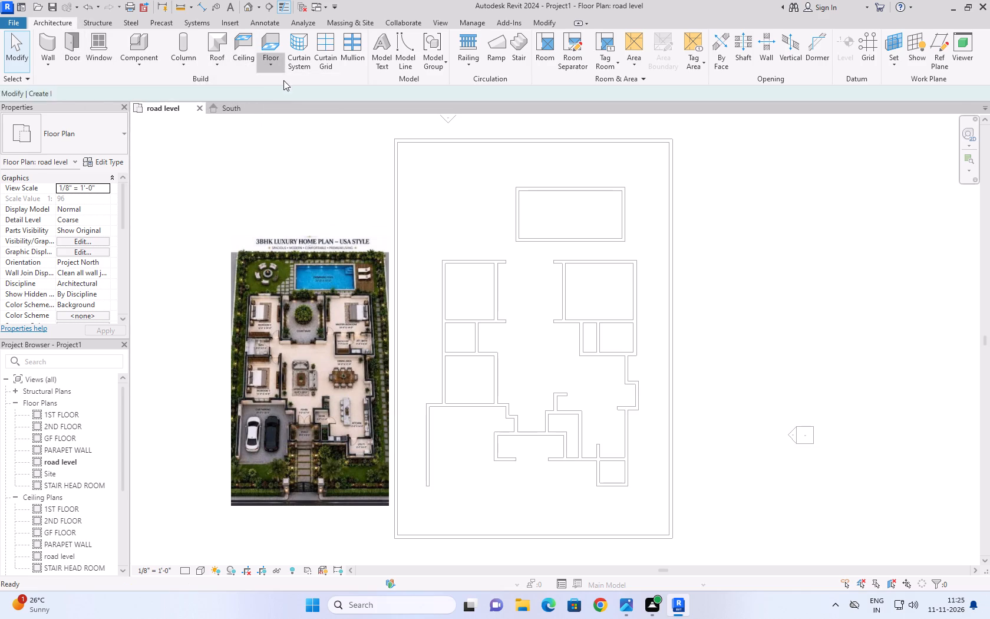
left_click(610, 42)
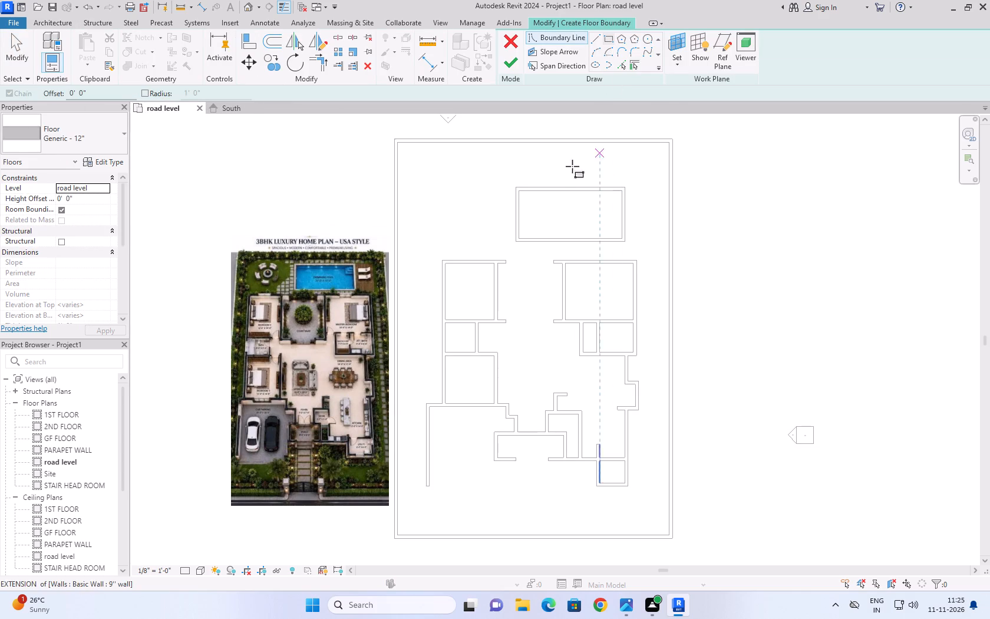
scroll(523, 189, "up", 7)
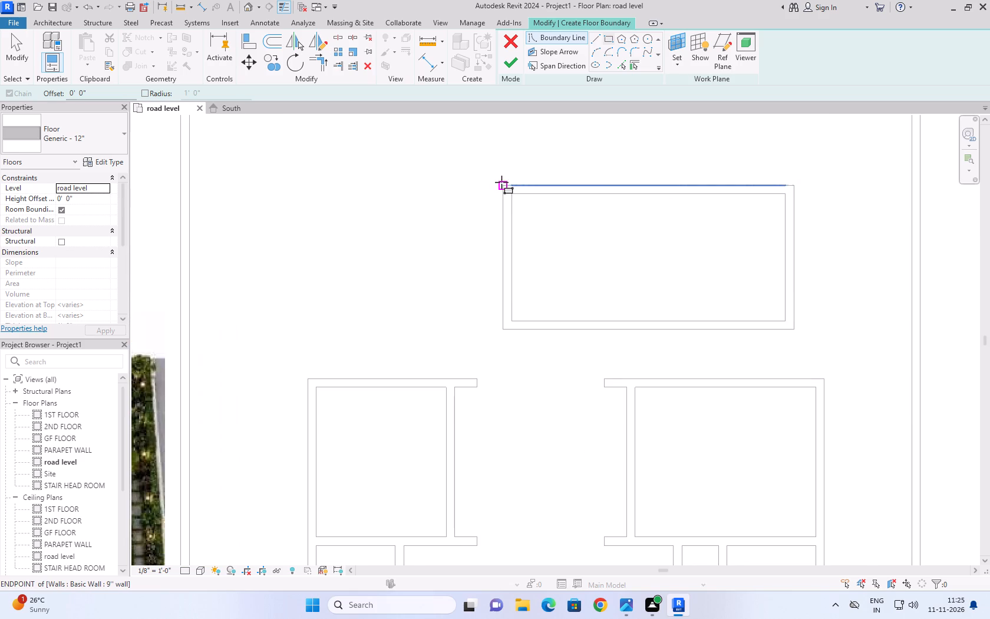
left_click(512, 196)
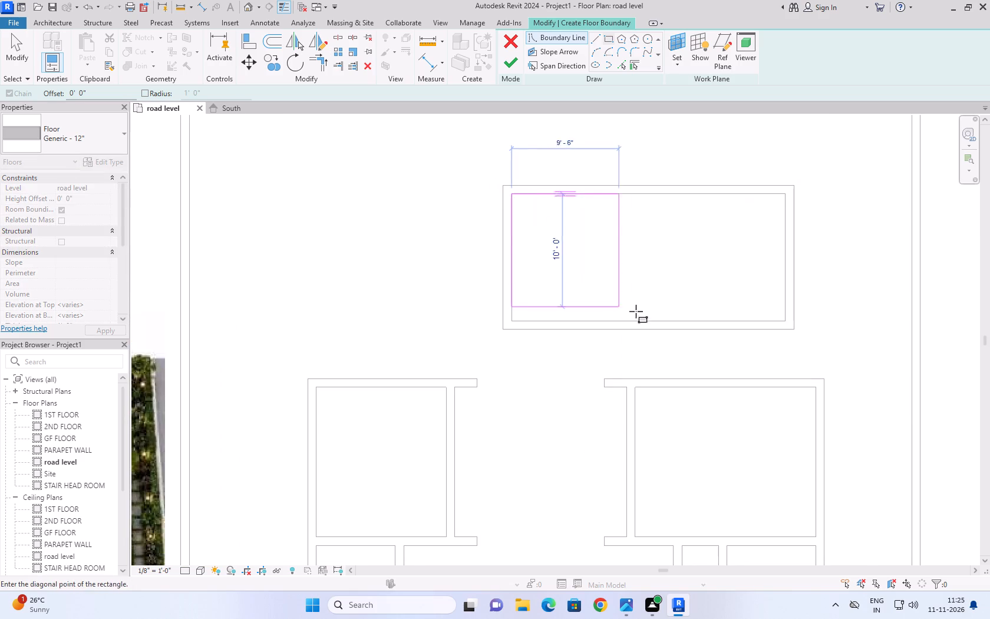
left_click(783, 319)
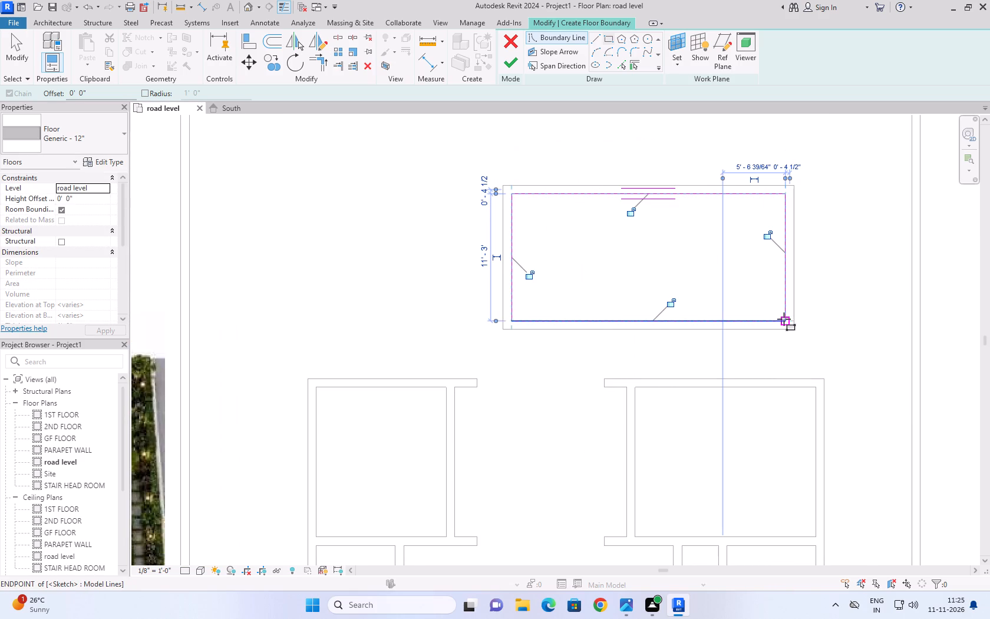
Duplicate the Generic - 12" floor type as swimming pool 6'' slab and apply it to the floor being sketched.
left_click(104, 158)
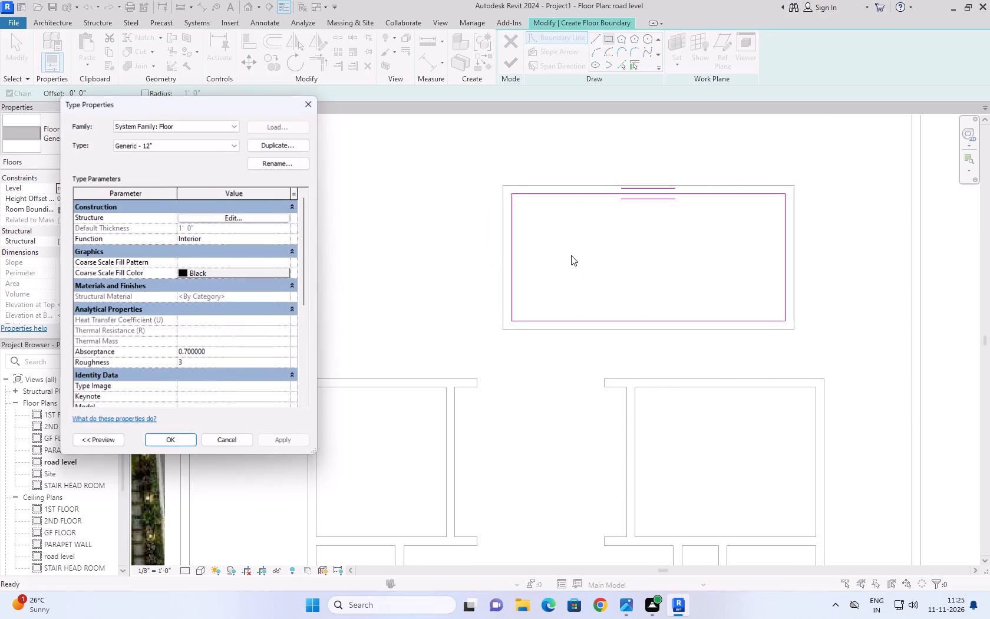
left_click(270, 152)
left_click(269, 146)
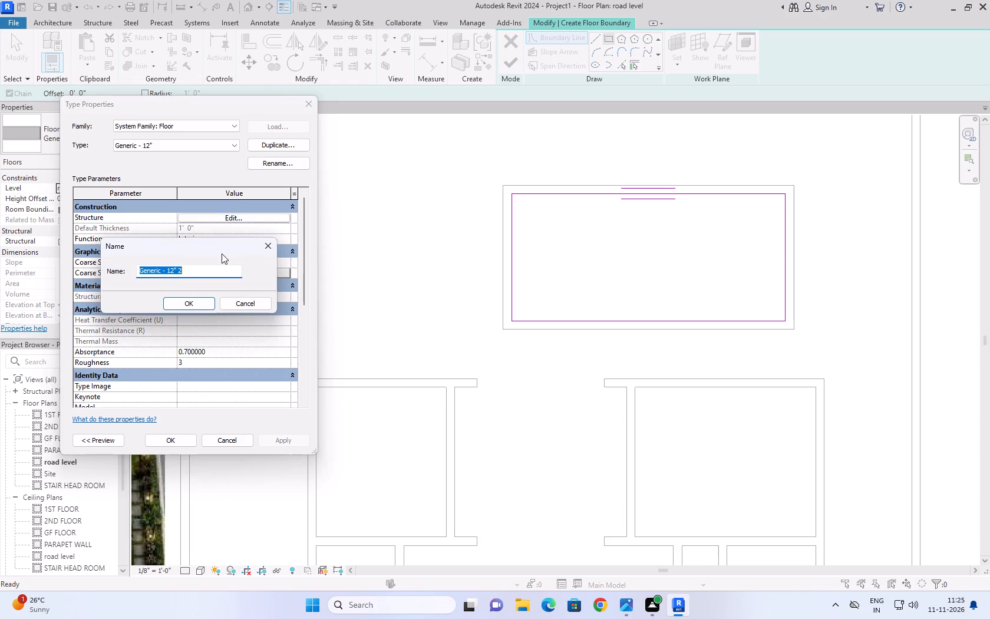
type("SLAB")
key("space")
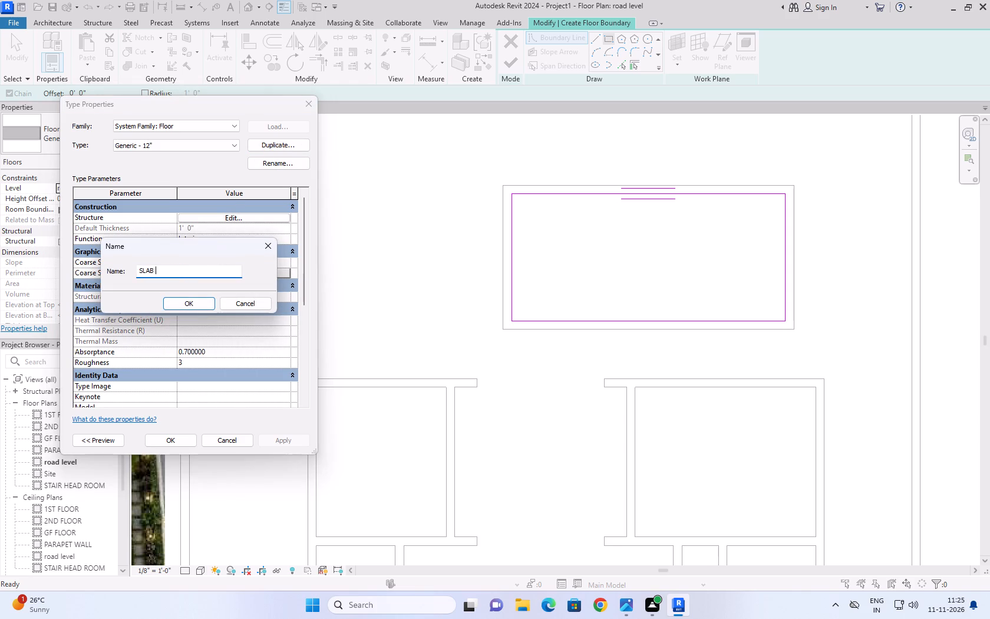
key("6")
type("''")
key("space")
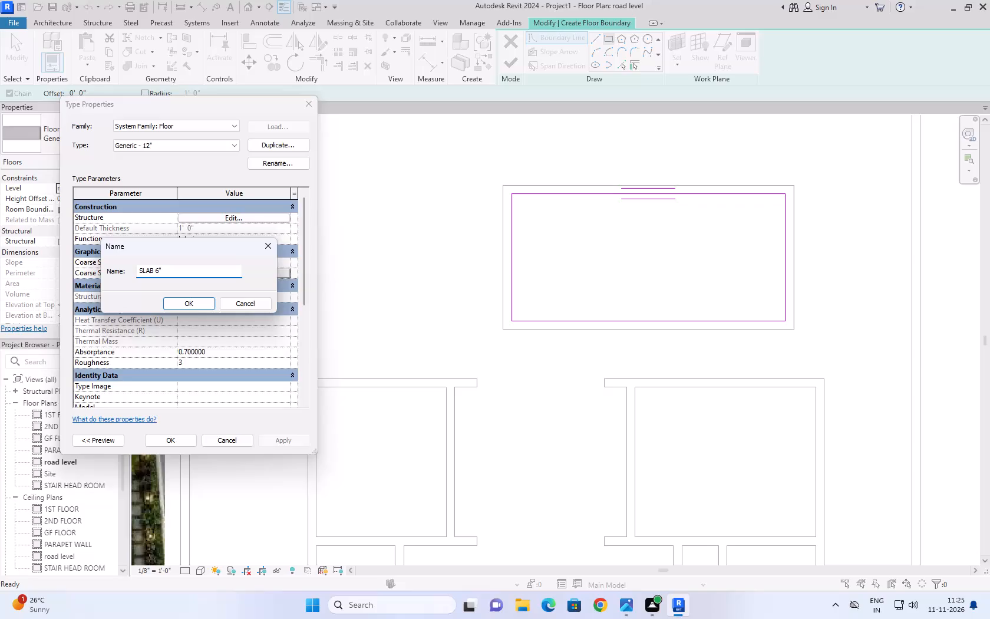
key("BackSpace")
key("BackSpace")
key("BackSpace")
key("BackSpace")
key("BackSpace")
key("BackSpace")
key("BackSpace")
key("BackSpace")
key("BackSpace")
key("BackSpace")
key("BackSpace")
key("BackSpace")
key("BackSpace")
key("BackSpace")
key("BackSpace")
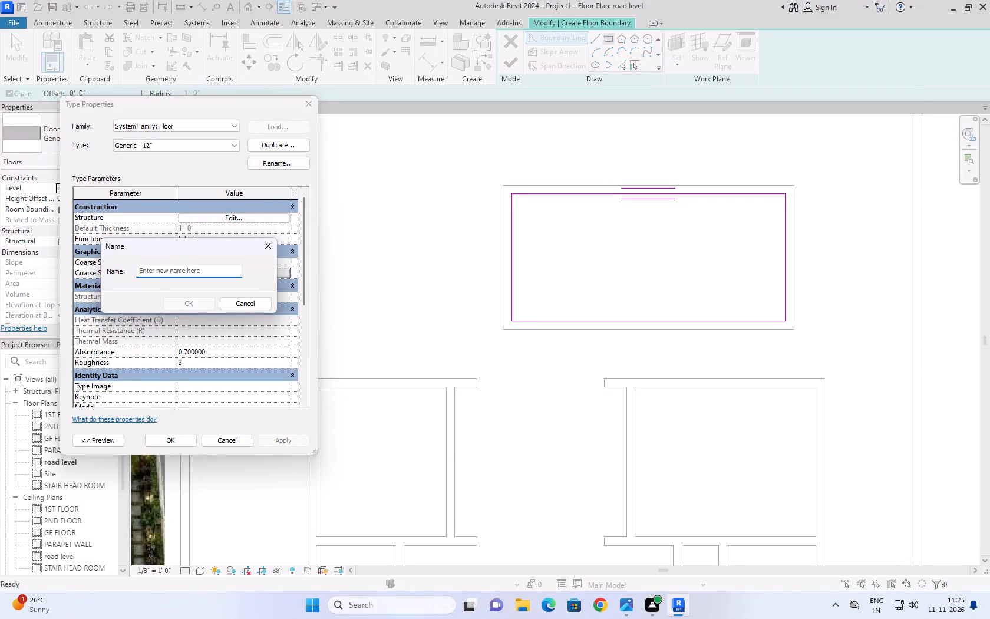
type("SW")
key("BackSpace")
type("swimming pool;")
key("BackSpace")
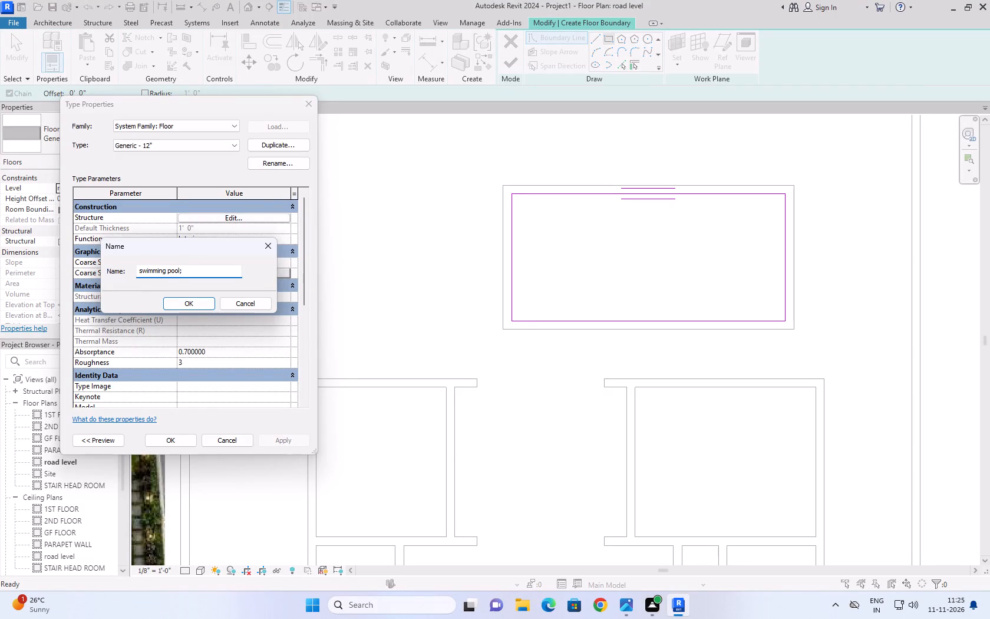
key("space")
key("6")
type("'' slab")
left_click(177, 304)
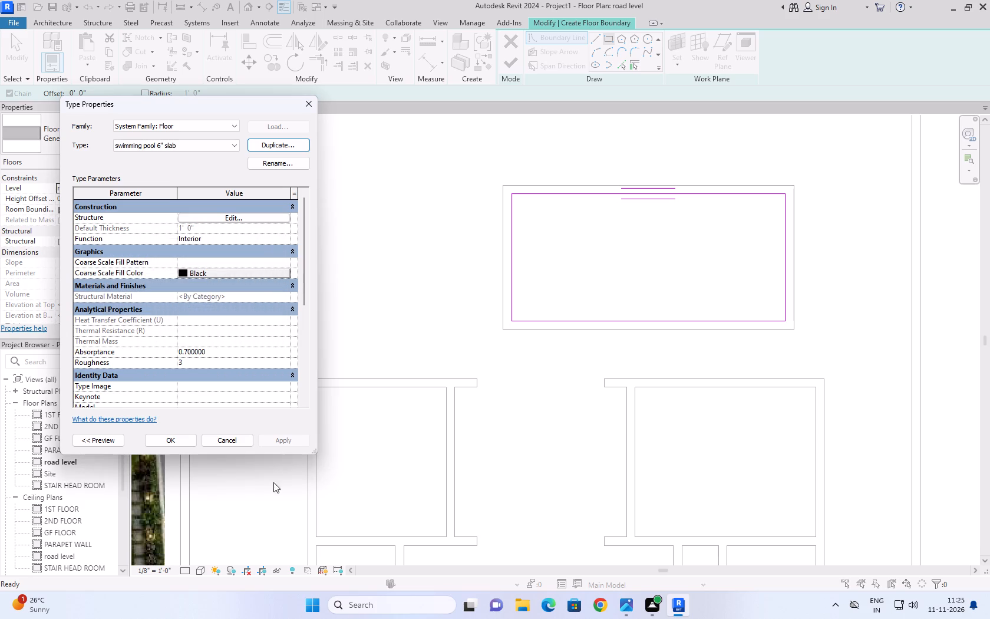
left_click(181, 438)
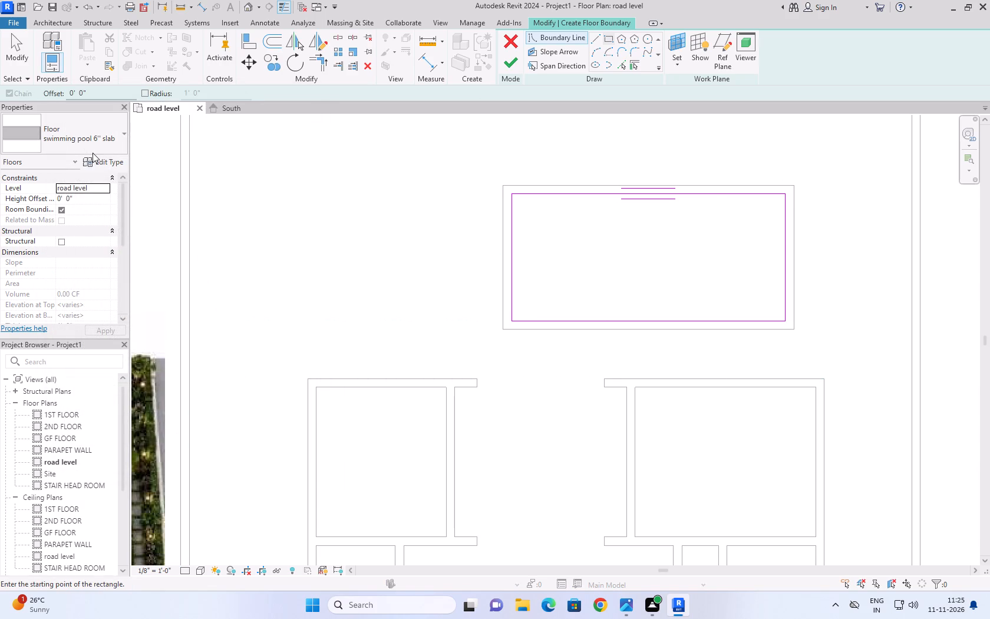
Finish the boundary sketch to create the floor inside the swimming pool walls, and deselect it.
left_click(519, 58)
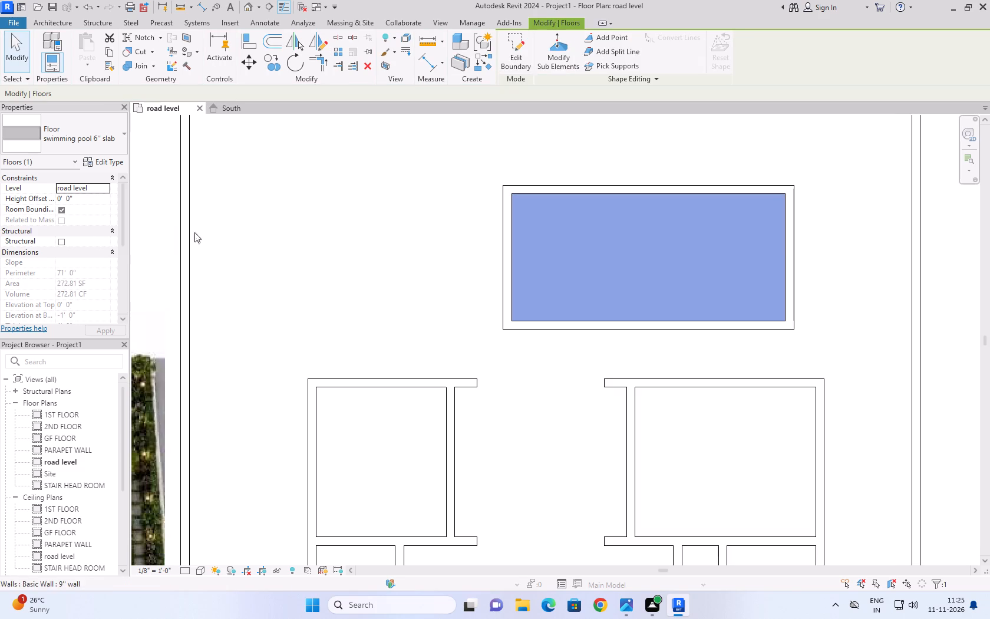
left_click(365, 262)
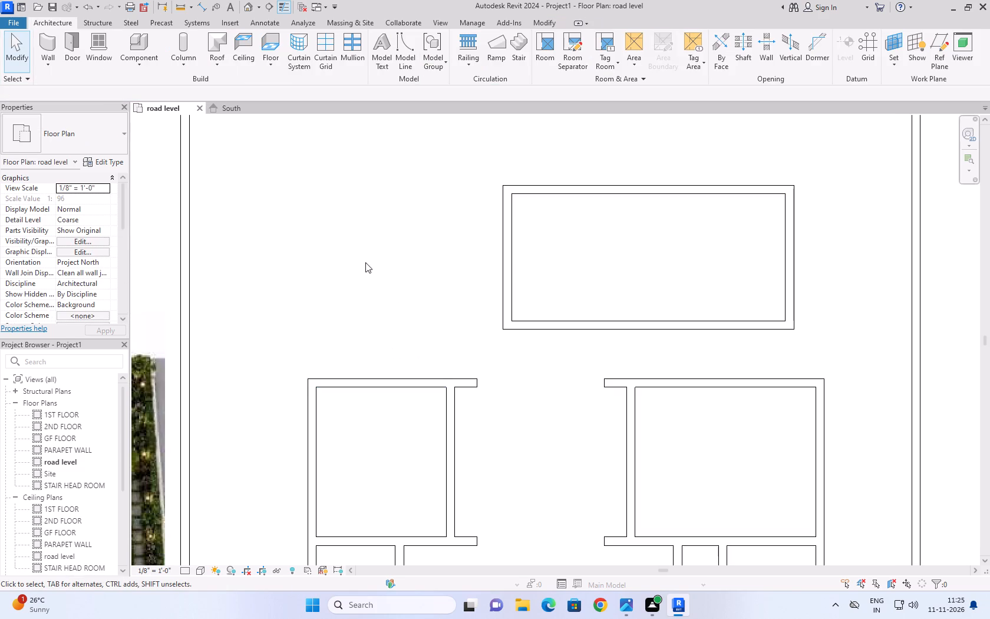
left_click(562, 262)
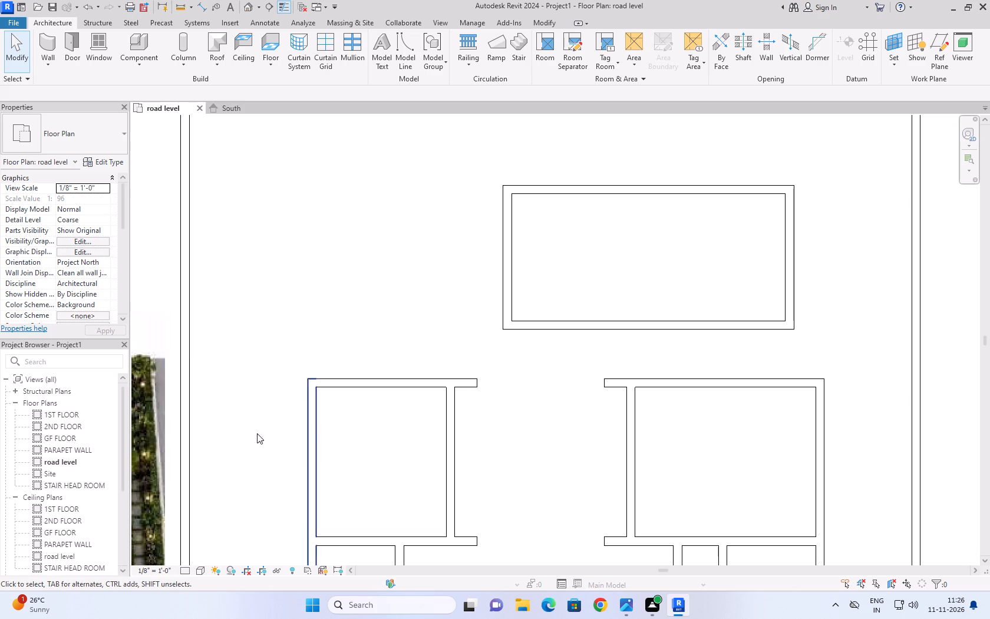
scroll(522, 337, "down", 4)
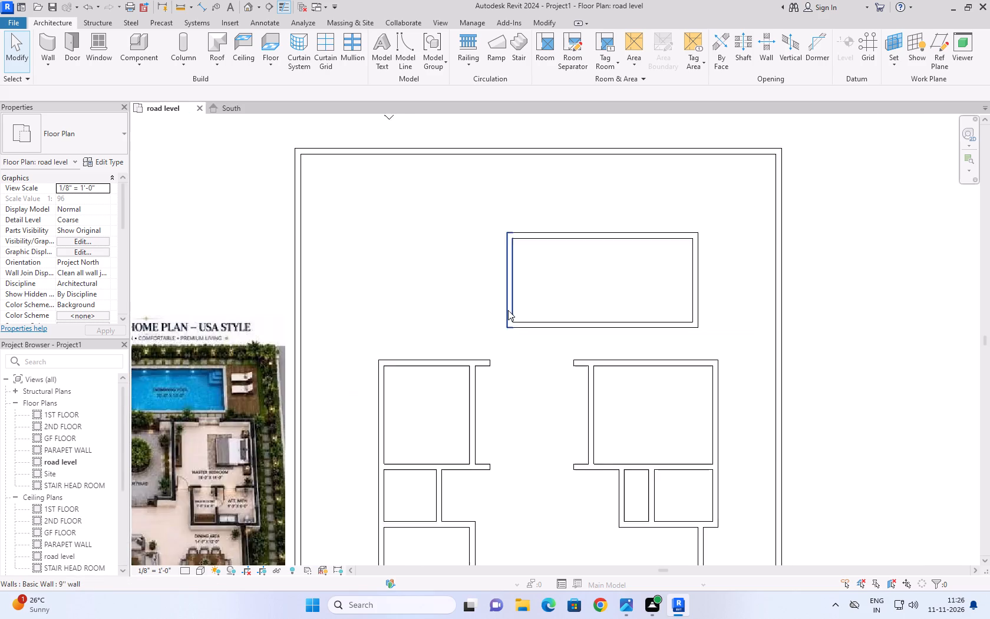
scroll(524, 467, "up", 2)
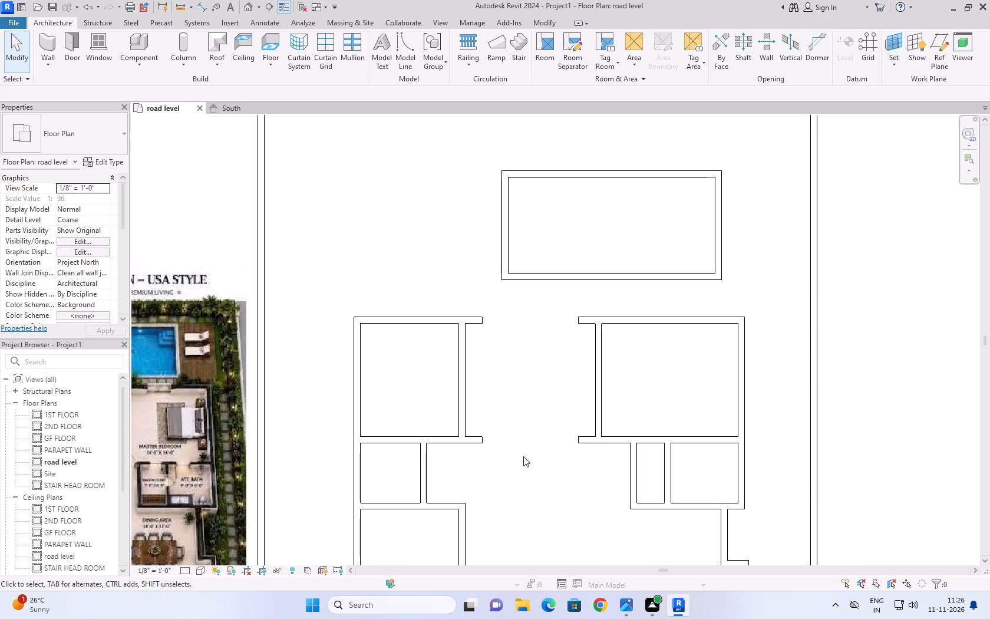
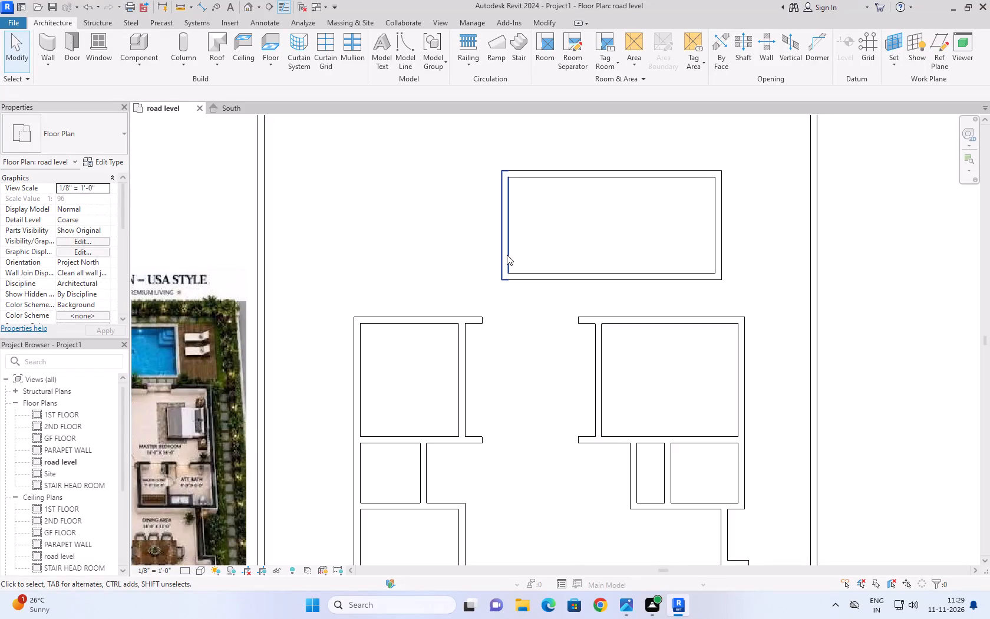
Paint the top face of the swimming pool slab with the Water material in the road level plan.
scroll(508, 255, "down", 1)
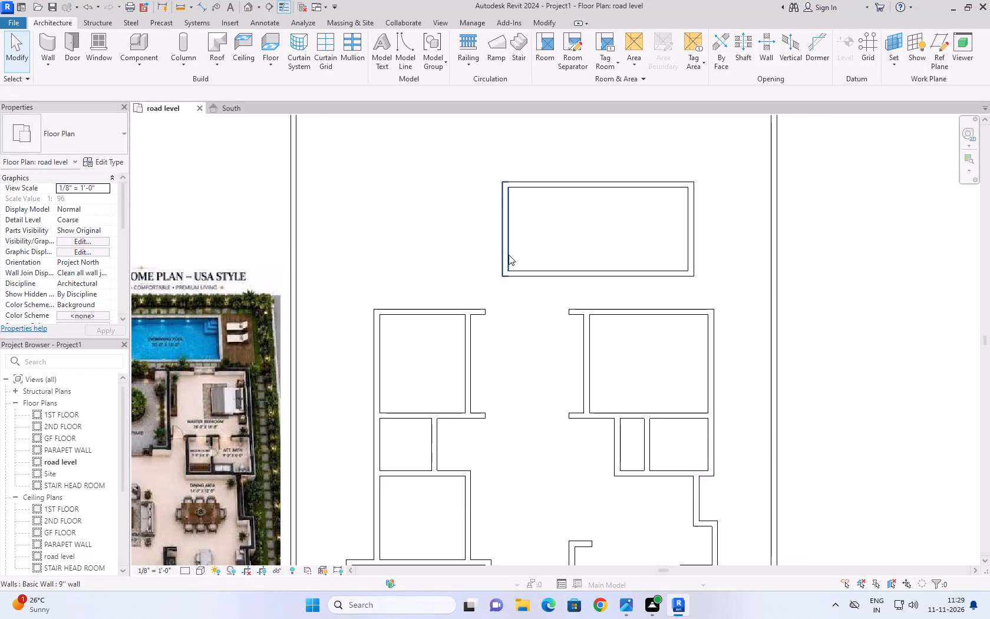
scroll(509, 255, "down", 6)
left_click(539, 241)
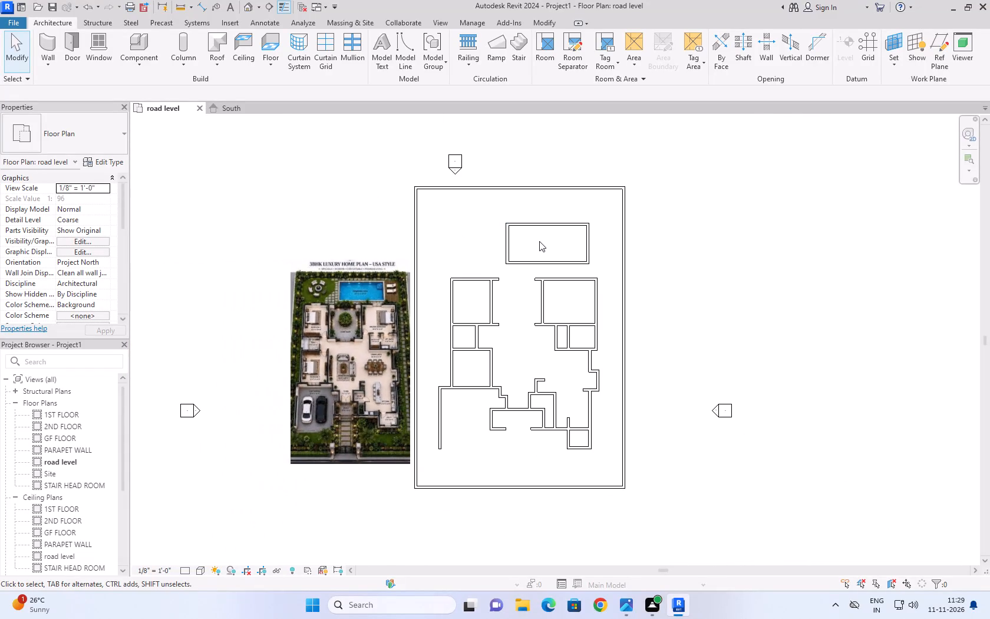
type("pt")
scroll(82, 172, "down", 3)
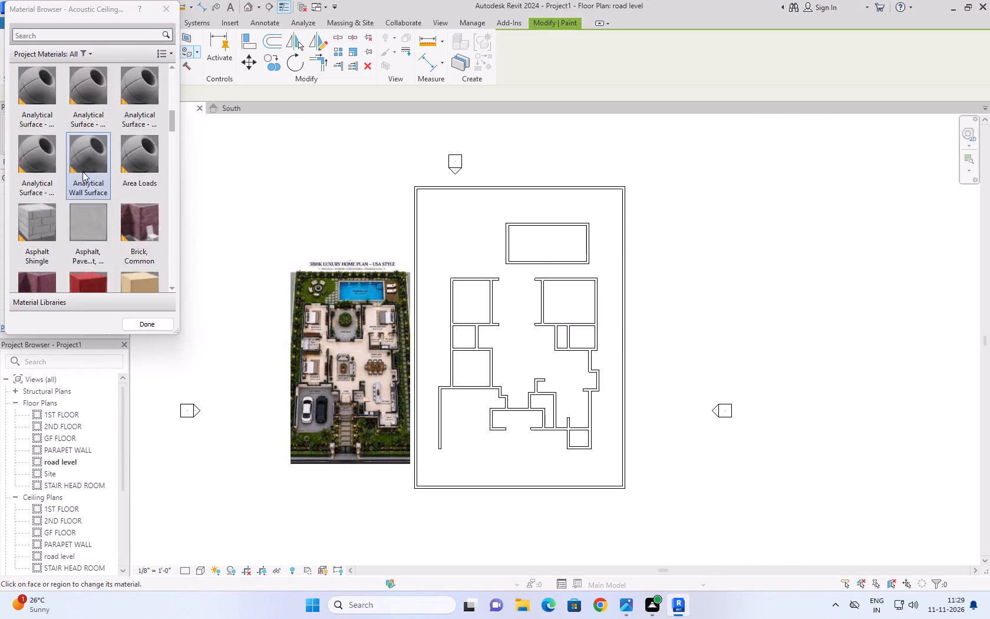
scroll(82, 172, "down", 16)
double_click(132, 173)
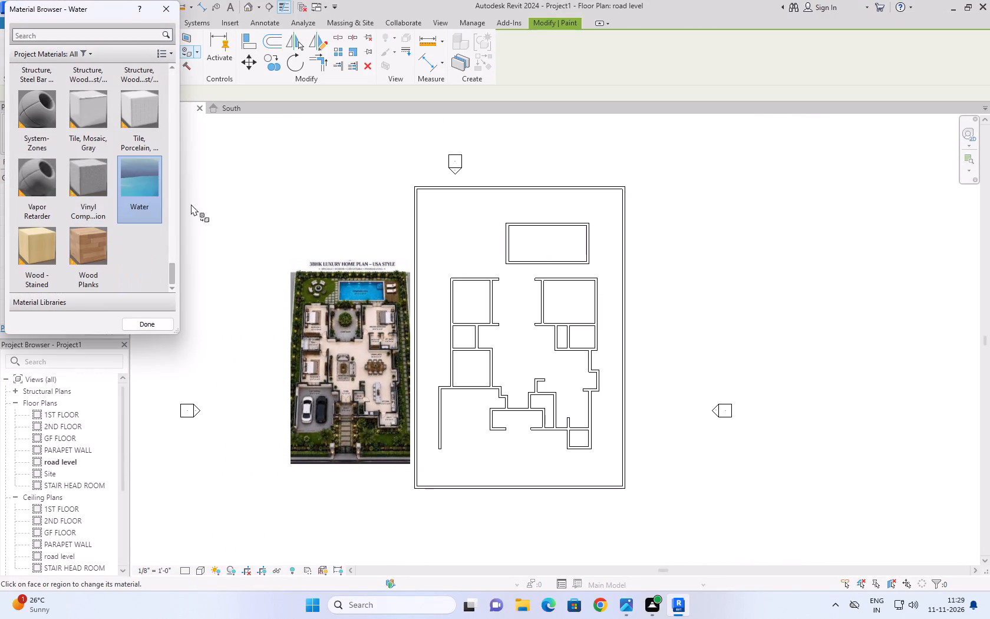
left_click(529, 241)
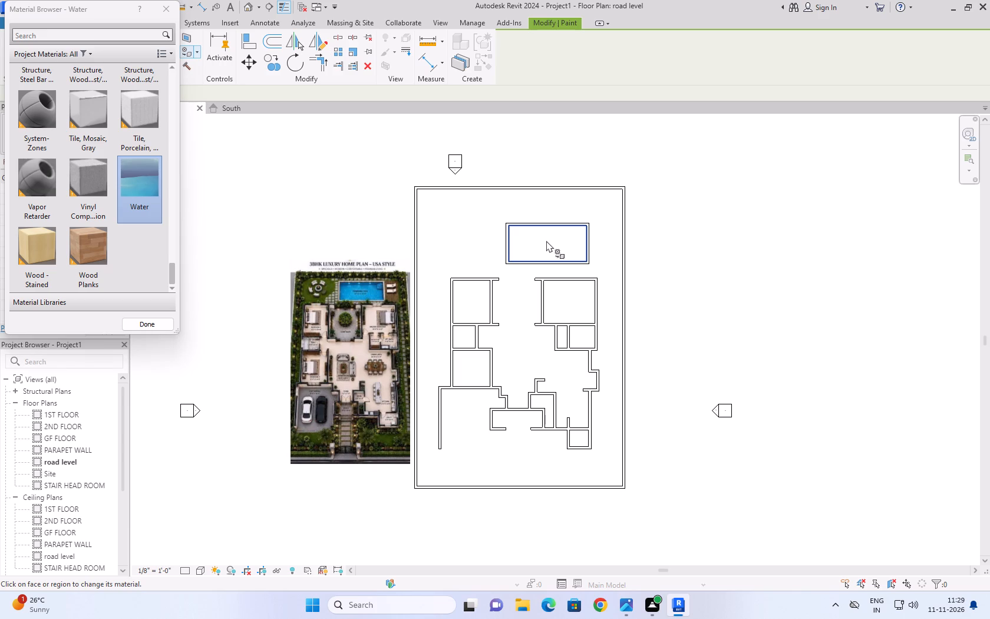
double_click(546, 241)
left_click(157, 330)
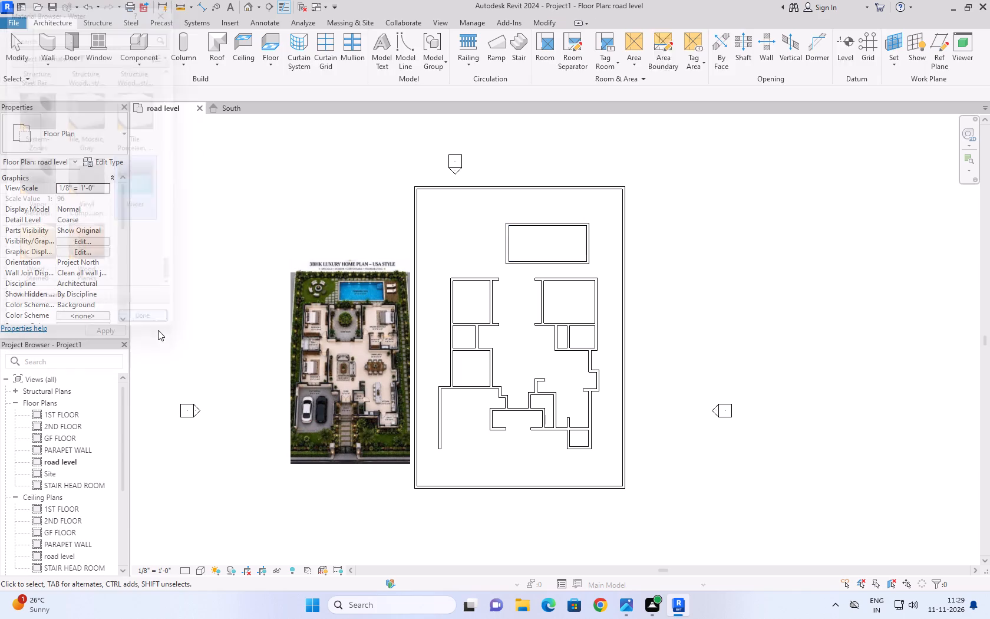
Open the default 3D view and inspect the swimming pool slab and its walls from above.
left_click(235, 108)
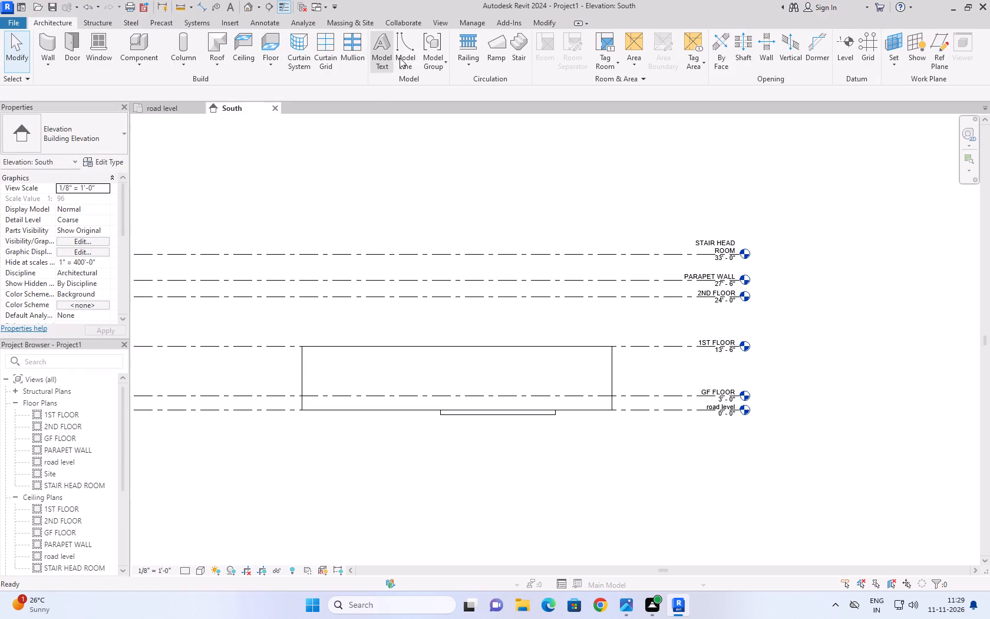
left_click(428, 26)
left_click(430, 25)
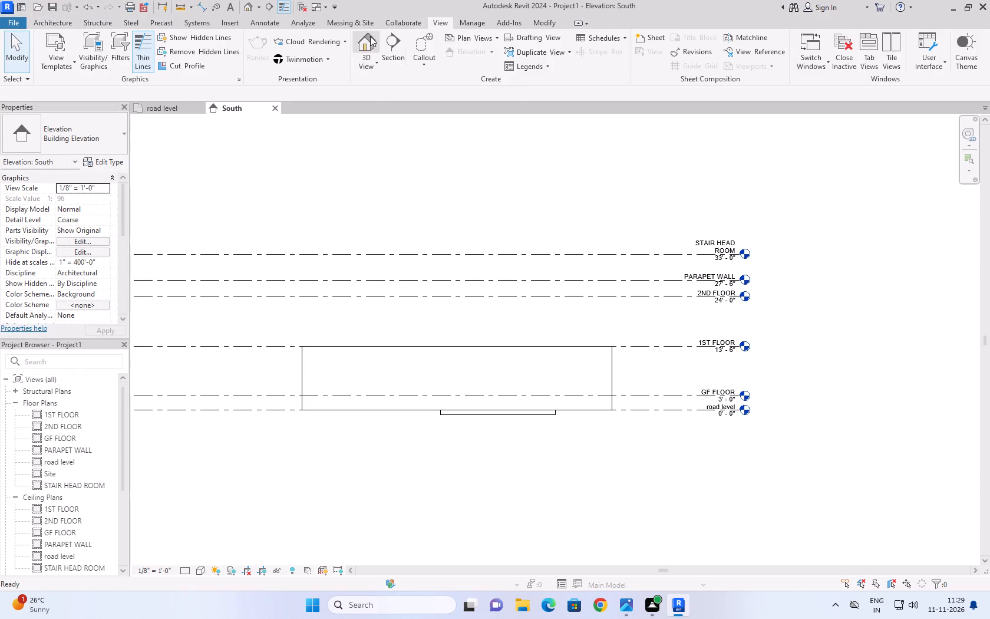
left_click(366, 37)
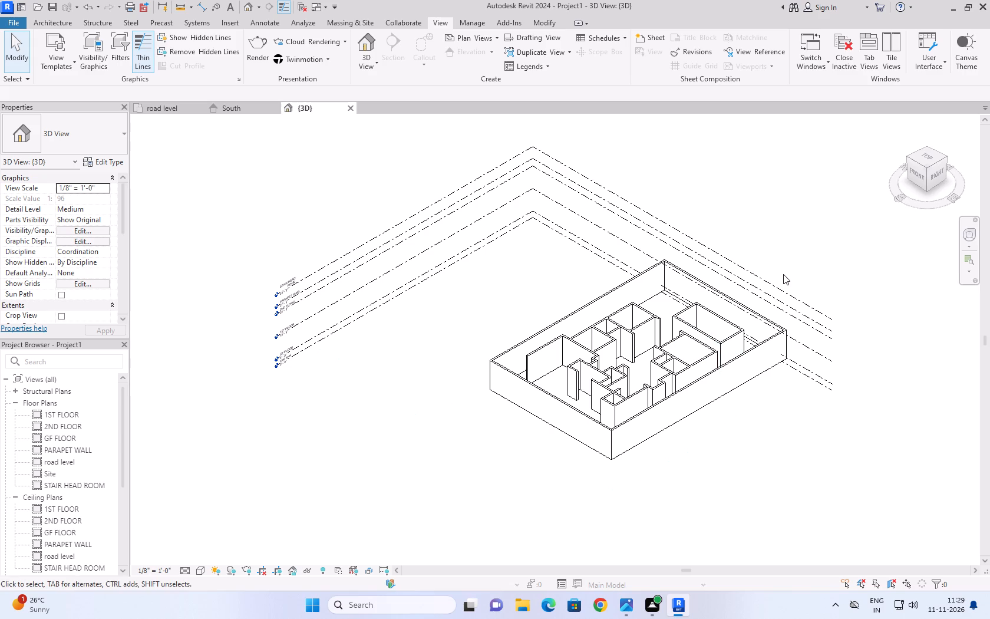
middle_click_drag(788, 268, 782, 459, "shift")
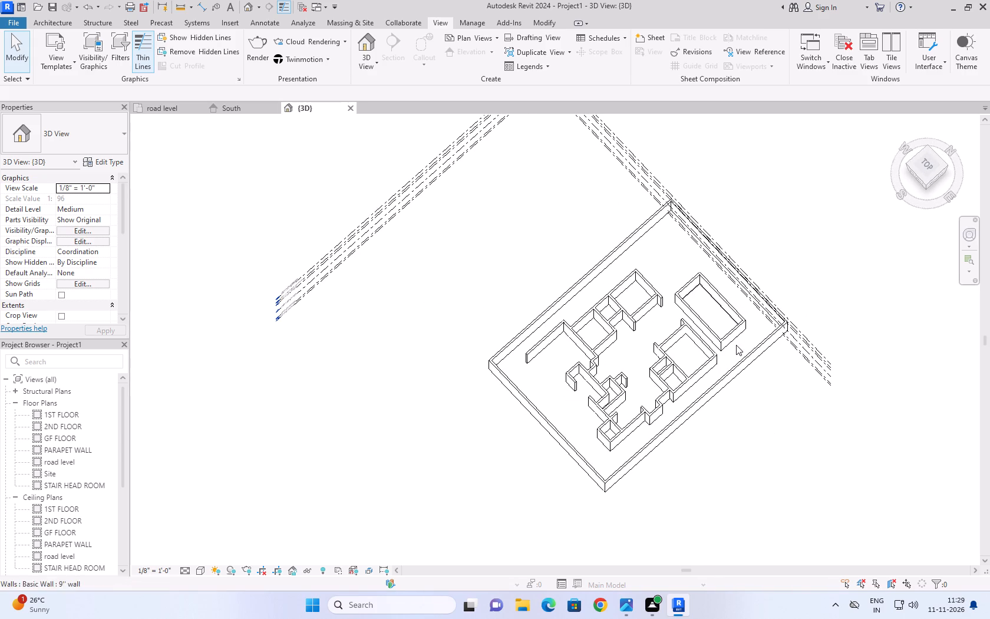
left_click(719, 309)
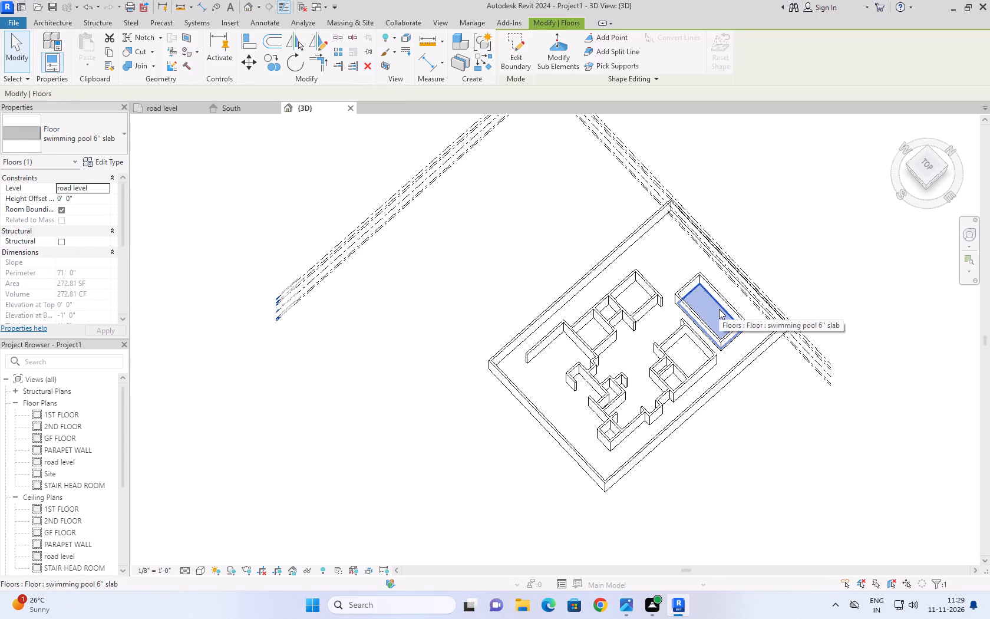
left_click(812, 258)
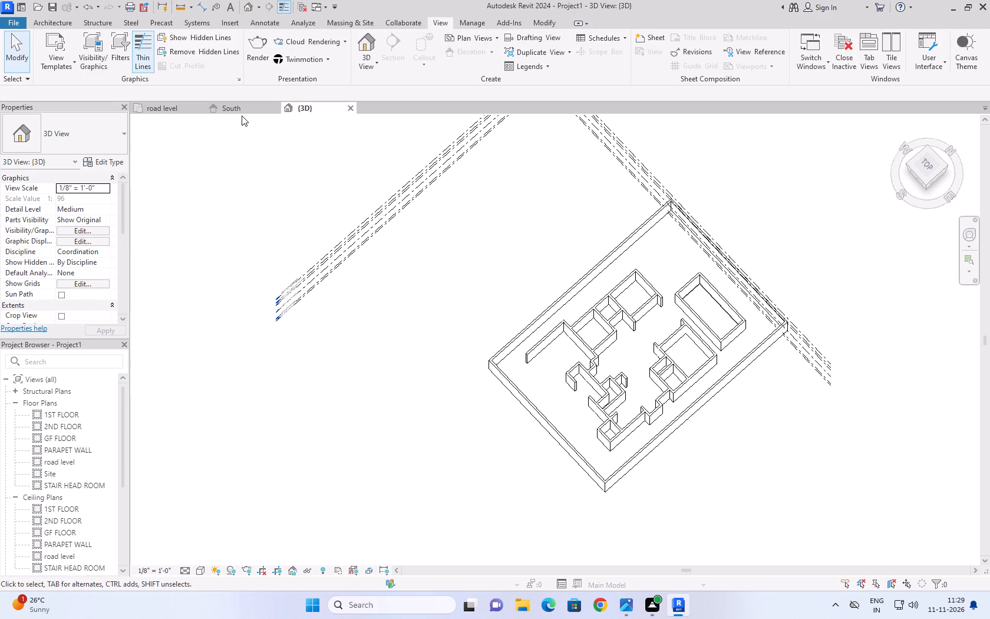
Close the South elevation view and return to the 3D view.
left_click(194, 111)
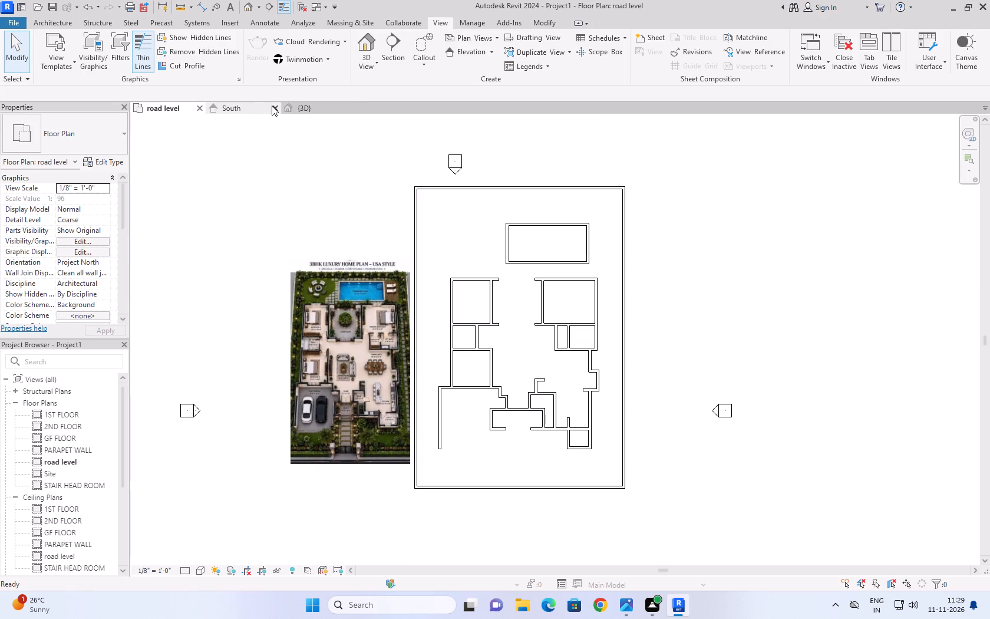
left_click(272, 107)
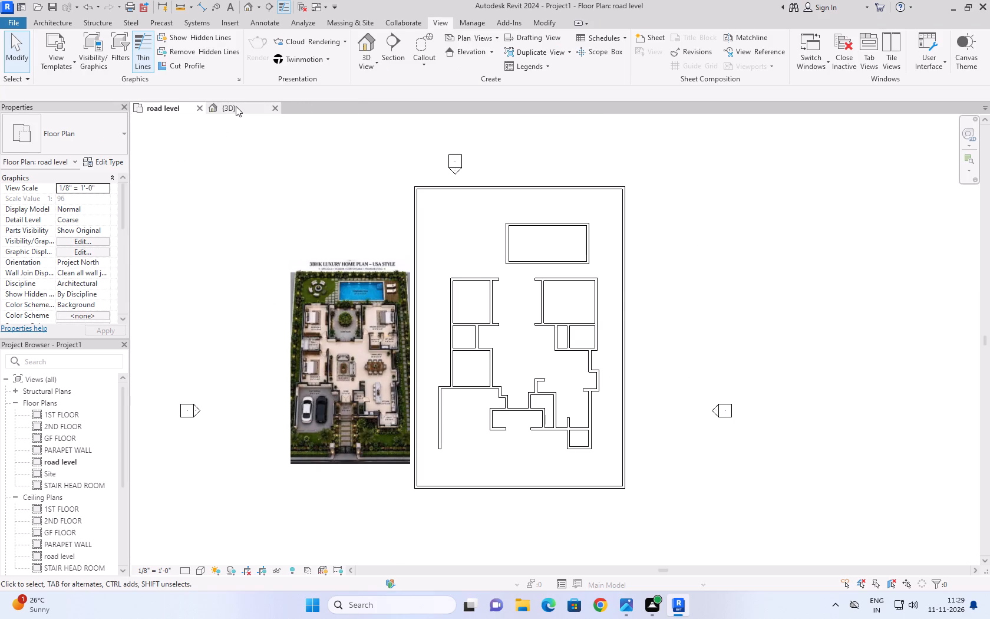
left_click(236, 106)
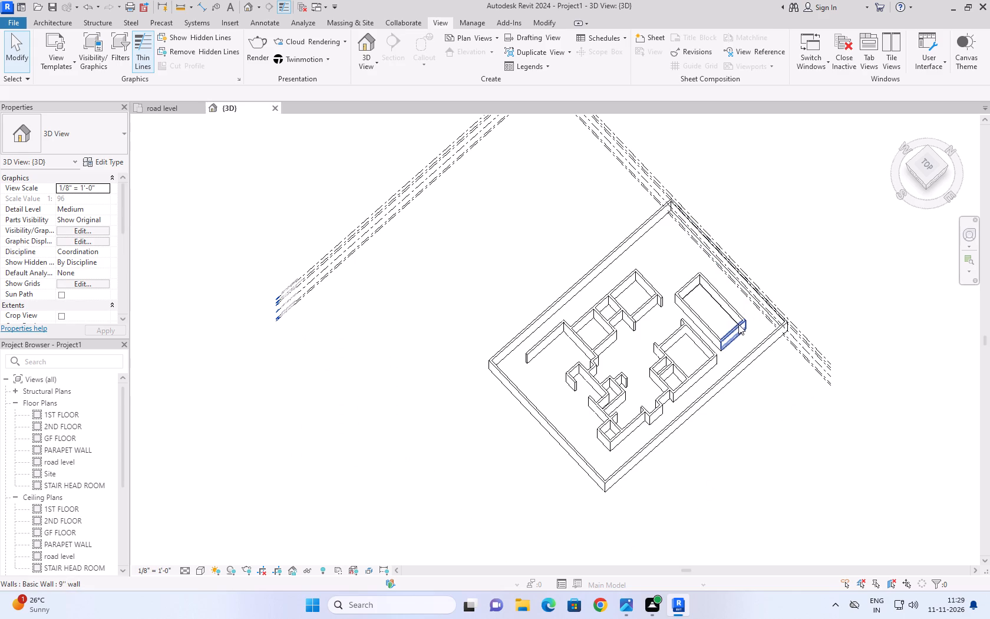
Set the top constraint of all four swimming pool walls to Up to level: GF FLOOR.
left_click(736, 328)
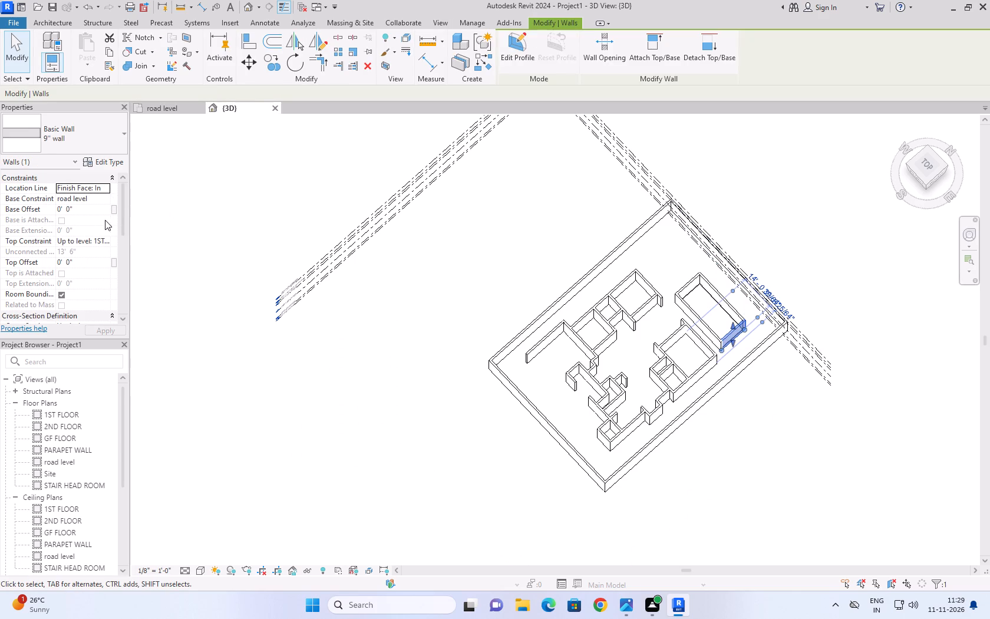
left_click(107, 238)
left_click(101, 257)
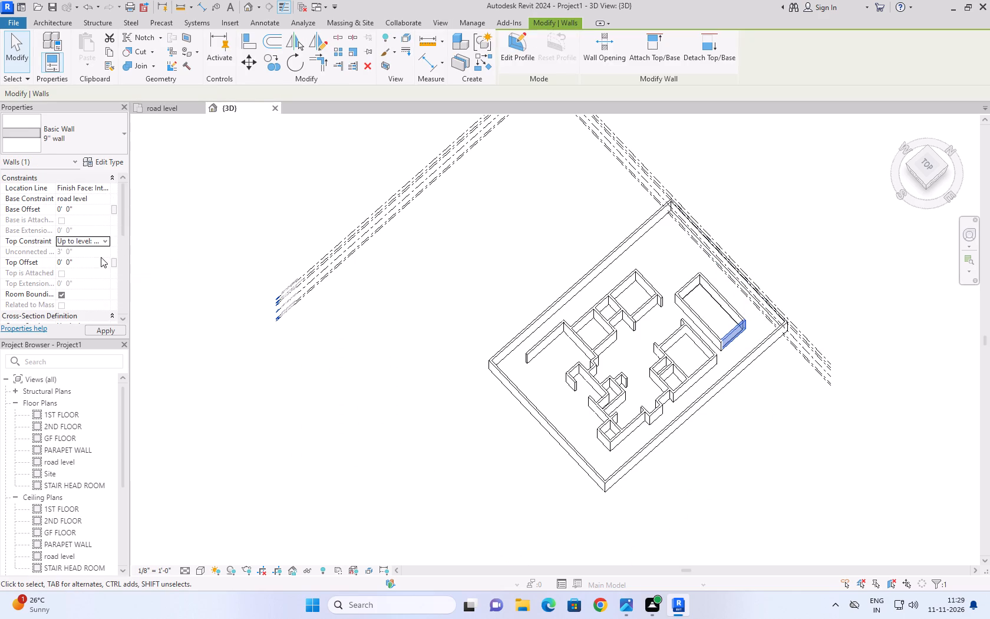
left_click(715, 294)
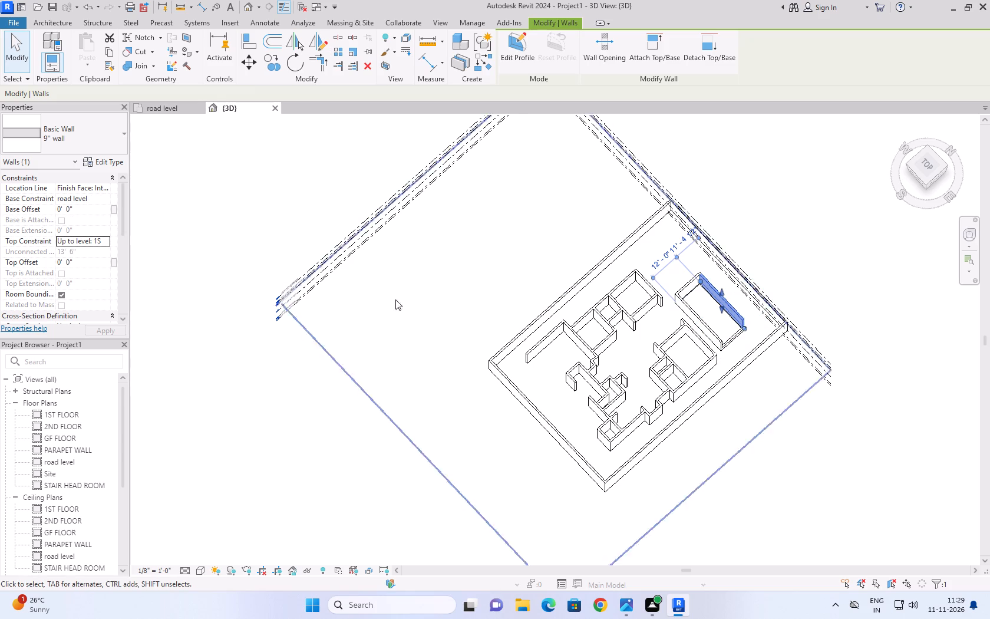
left_click(682, 290, "ctrl")
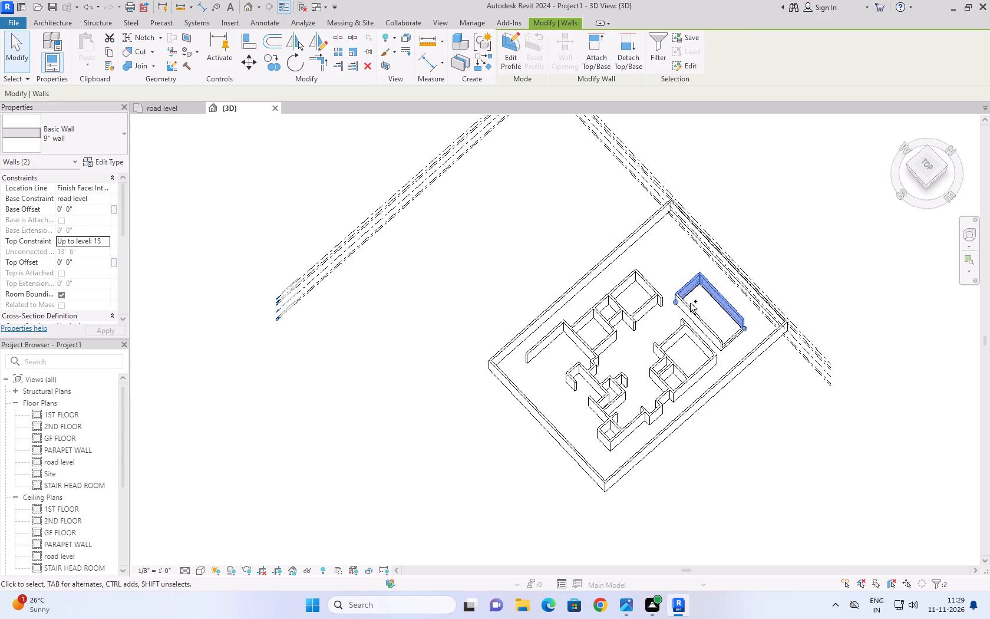
left_click(691, 310, "ctrl")
left_click(107, 241)
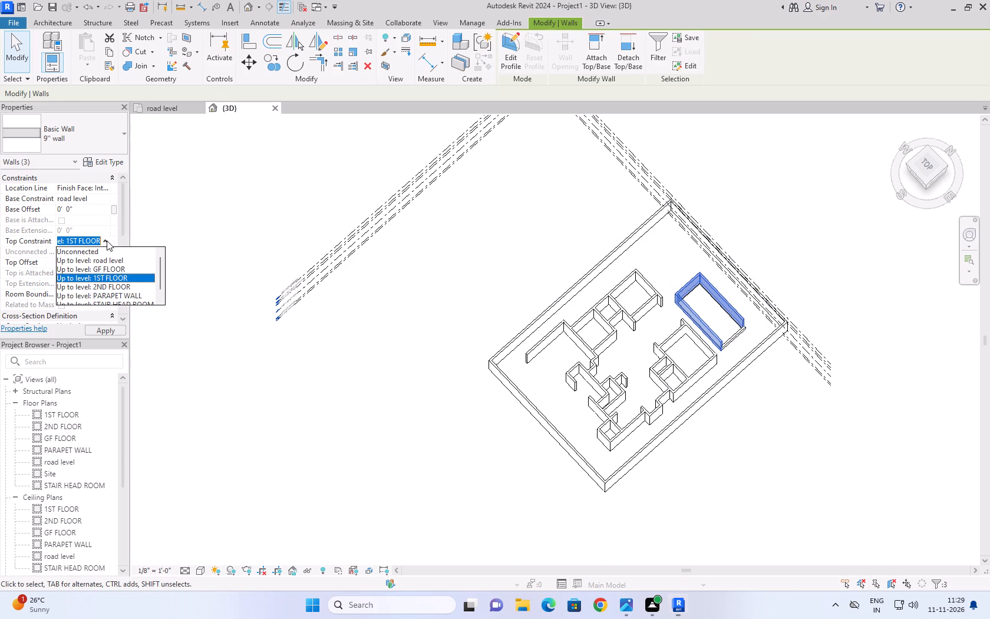
left_click(103, 258)
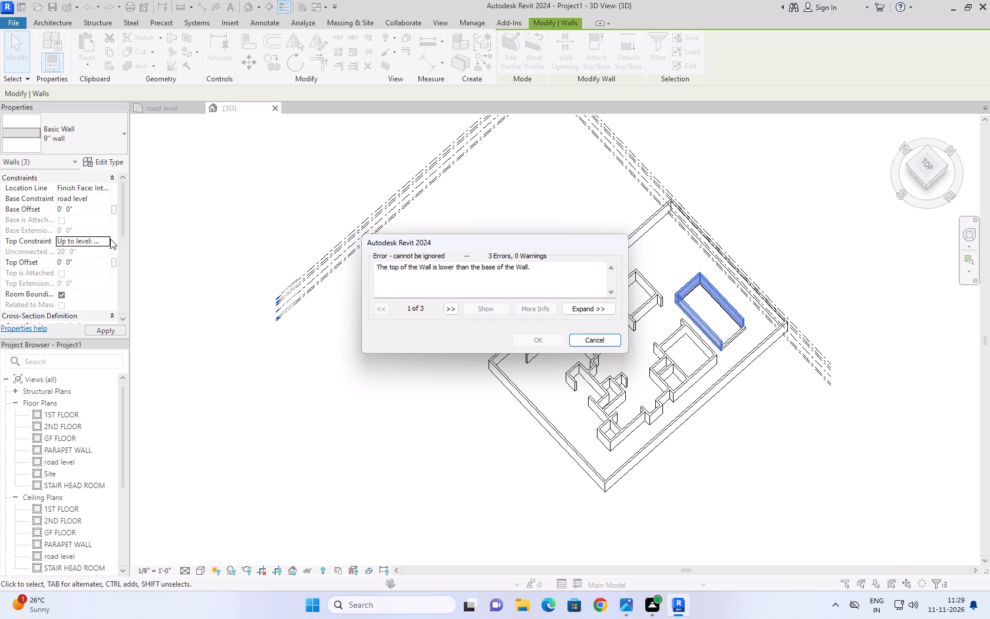
left_click(586, 340)
left_click(100, 242)
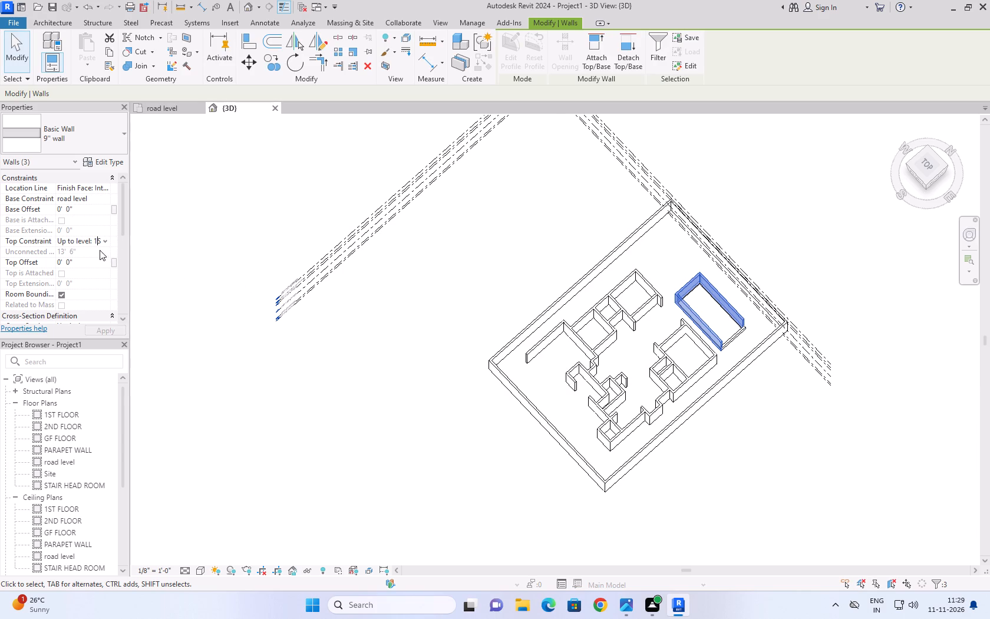
left_click(100, 242)
left_click(104, 238)
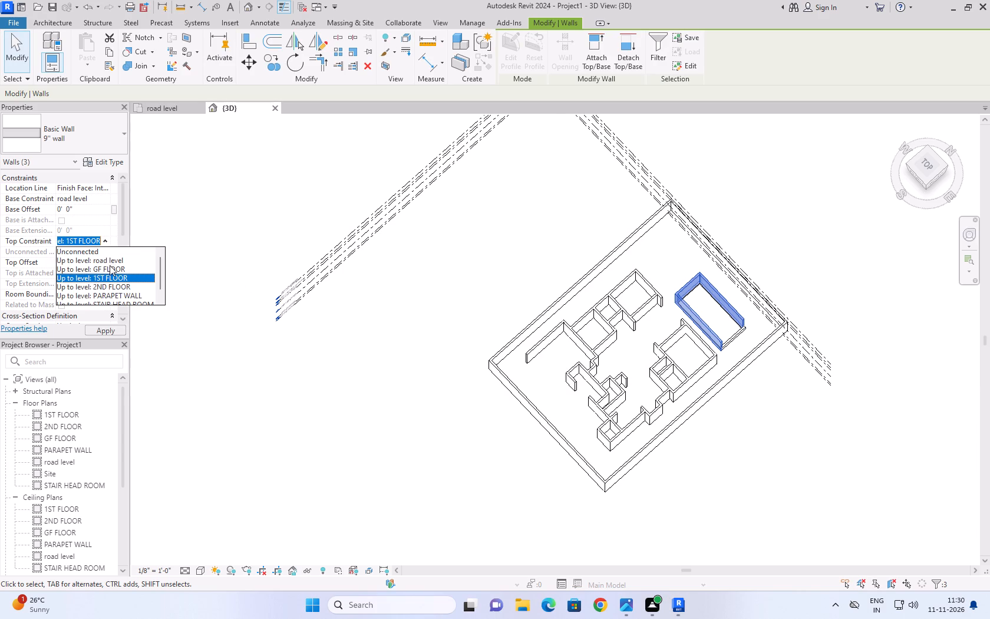
left_click(110, 265)
left_click(332, 215)
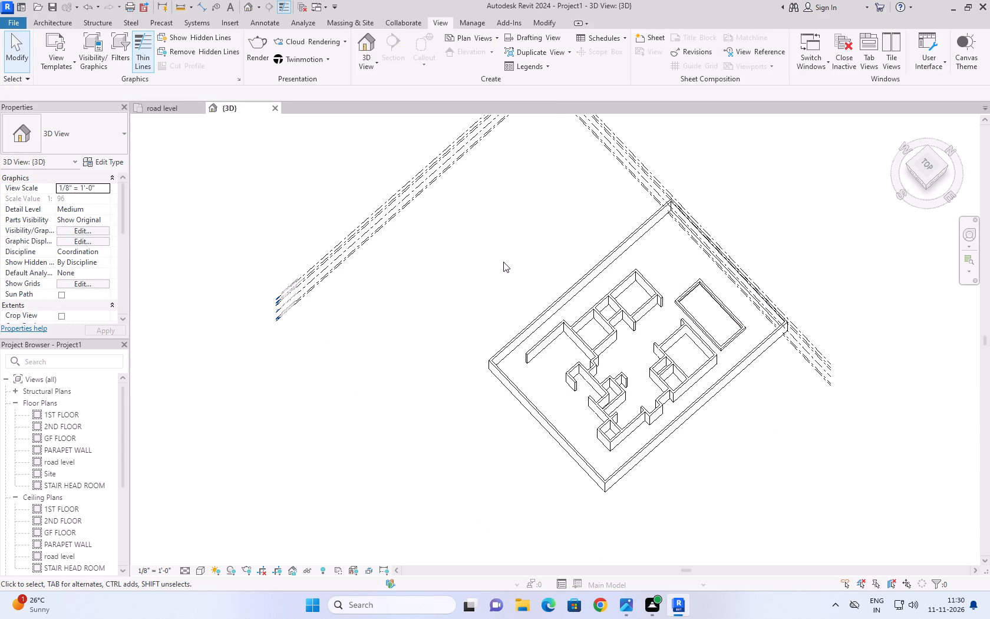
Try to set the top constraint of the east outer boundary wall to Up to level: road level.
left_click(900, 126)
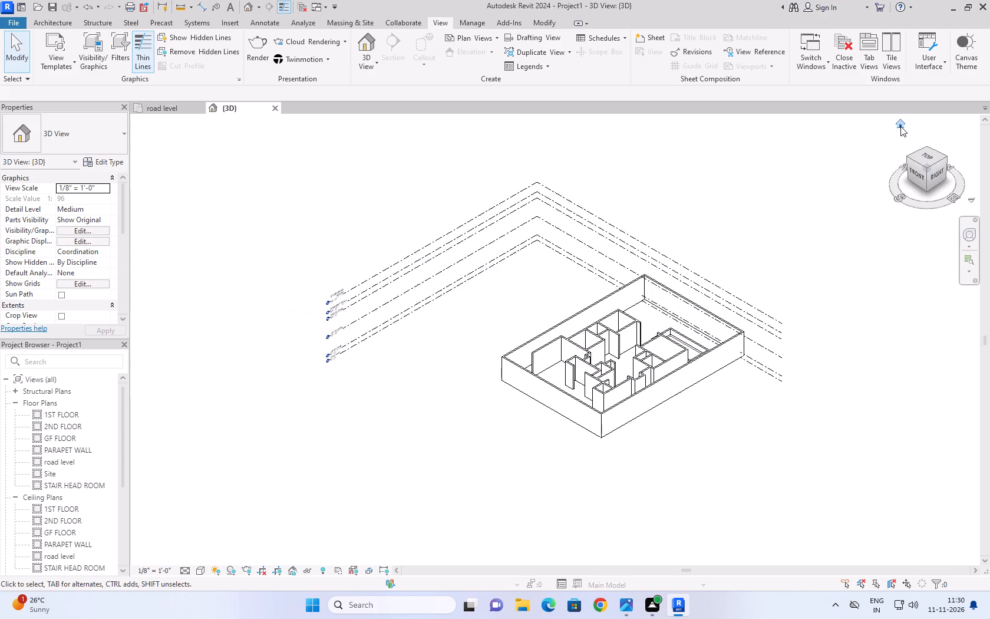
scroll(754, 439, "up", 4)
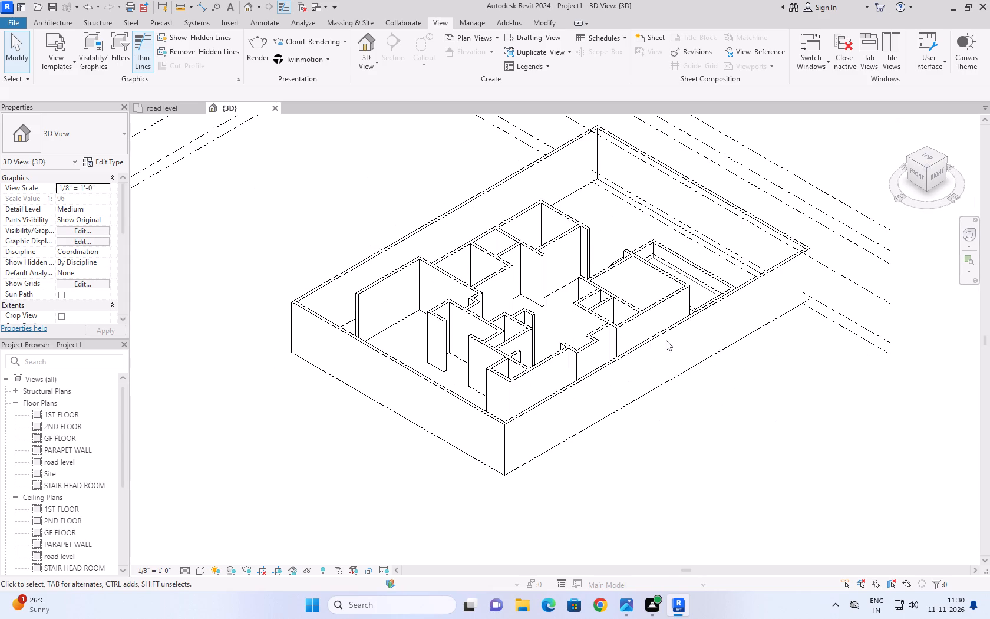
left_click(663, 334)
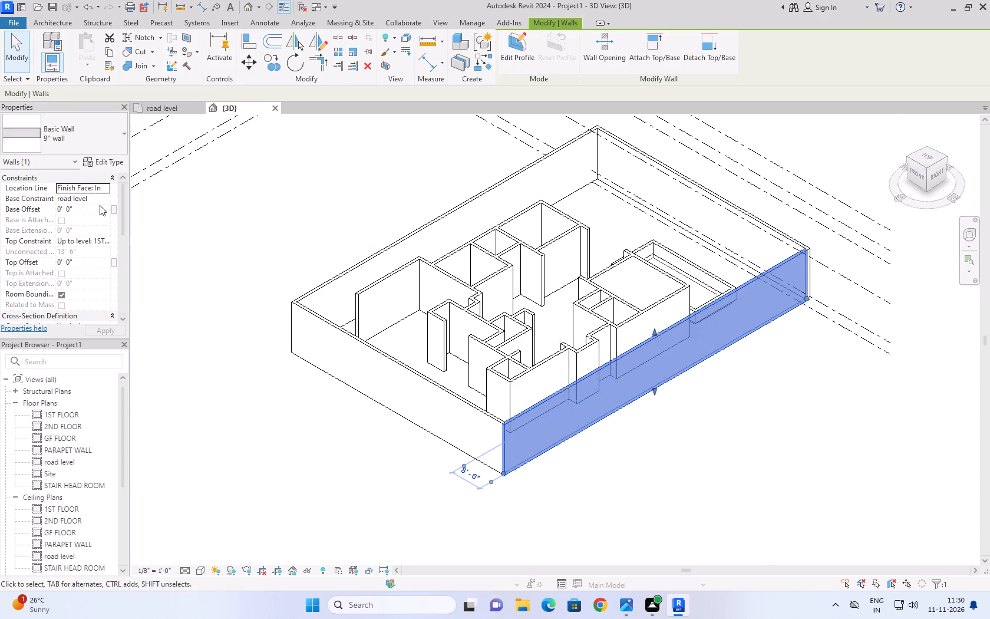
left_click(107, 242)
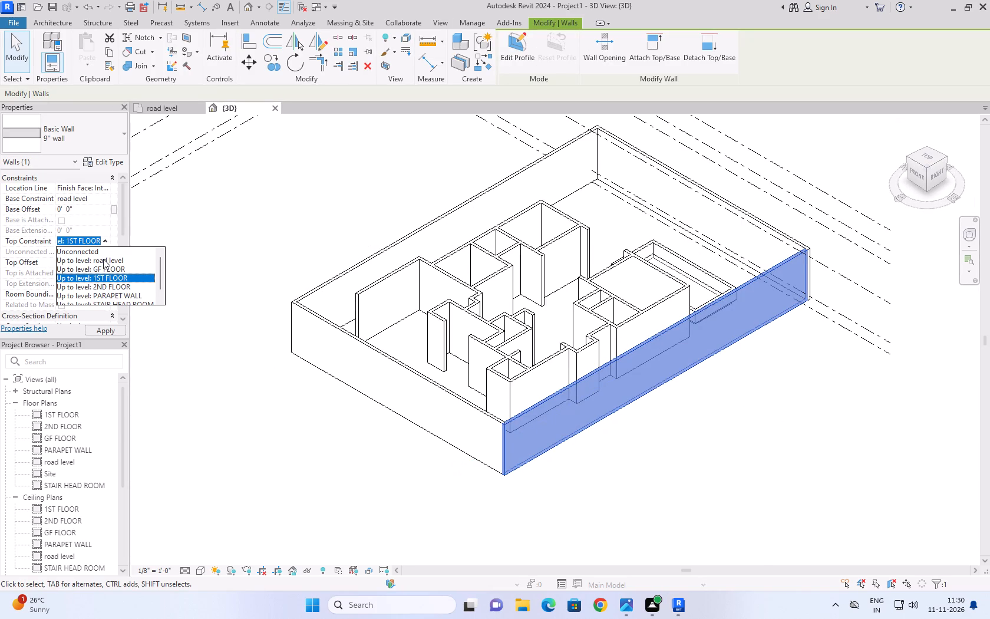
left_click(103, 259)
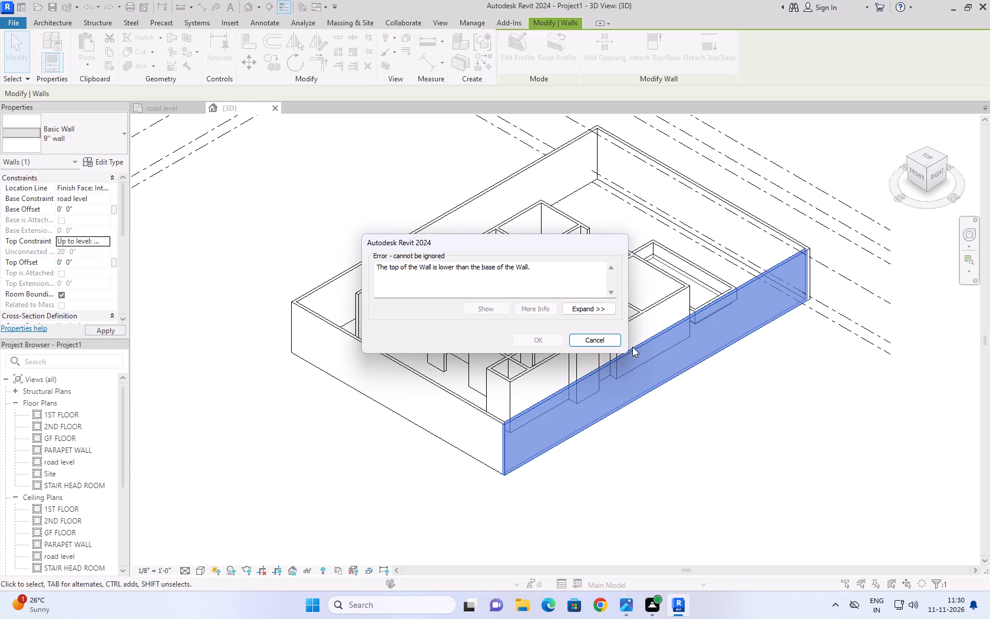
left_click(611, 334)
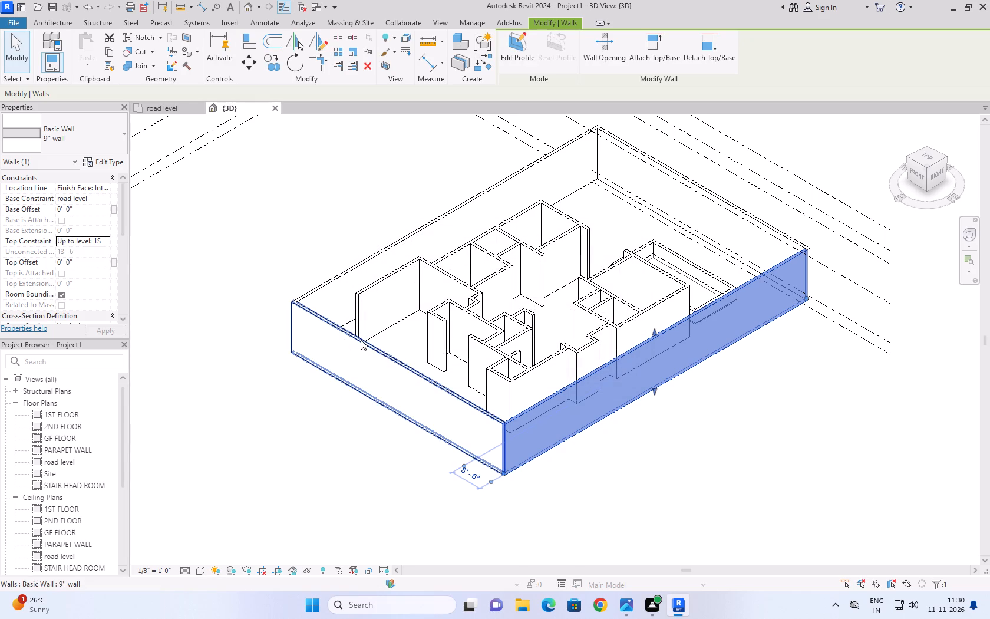
Set the top constraint of all four outer boundary walls to Up to level: GF FLOOR.
left_click(361, 340, "ctrl")
left_click(385, 247, "ctrl")
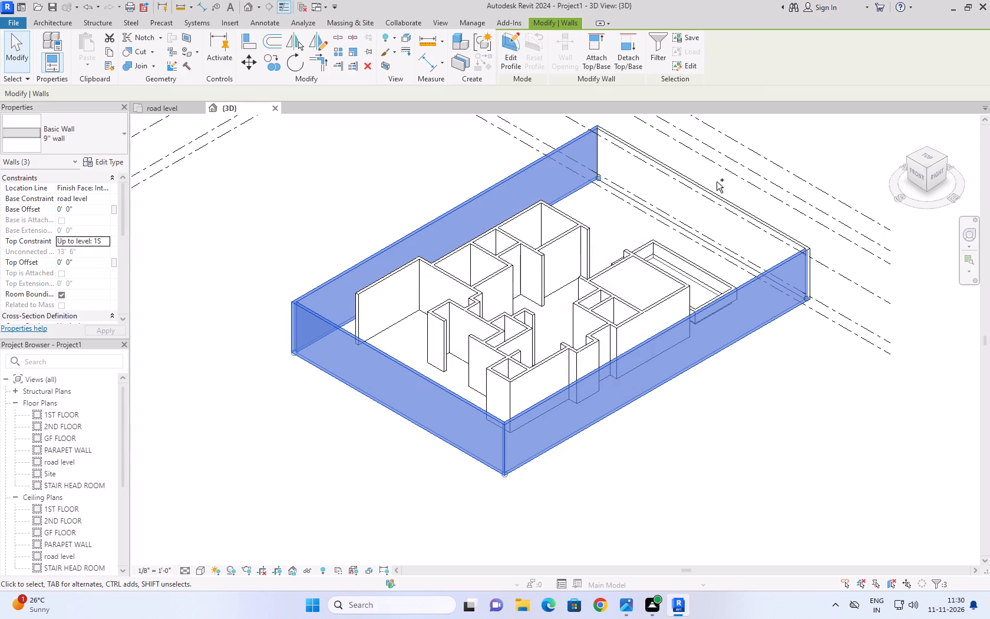
left_click(709, 199, "ctrl")
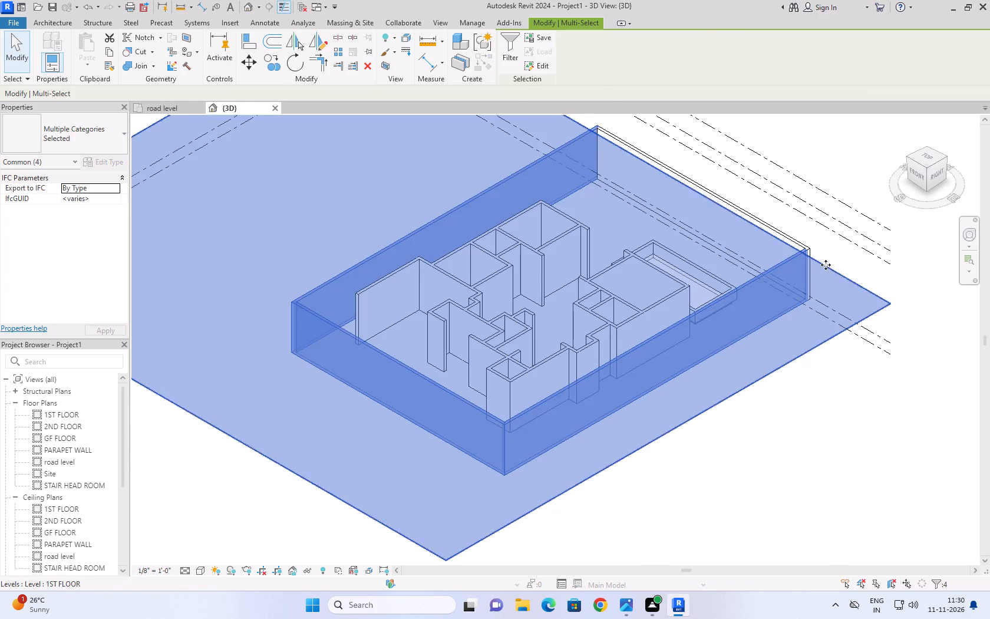
left_click(886, 397, "ctrl")
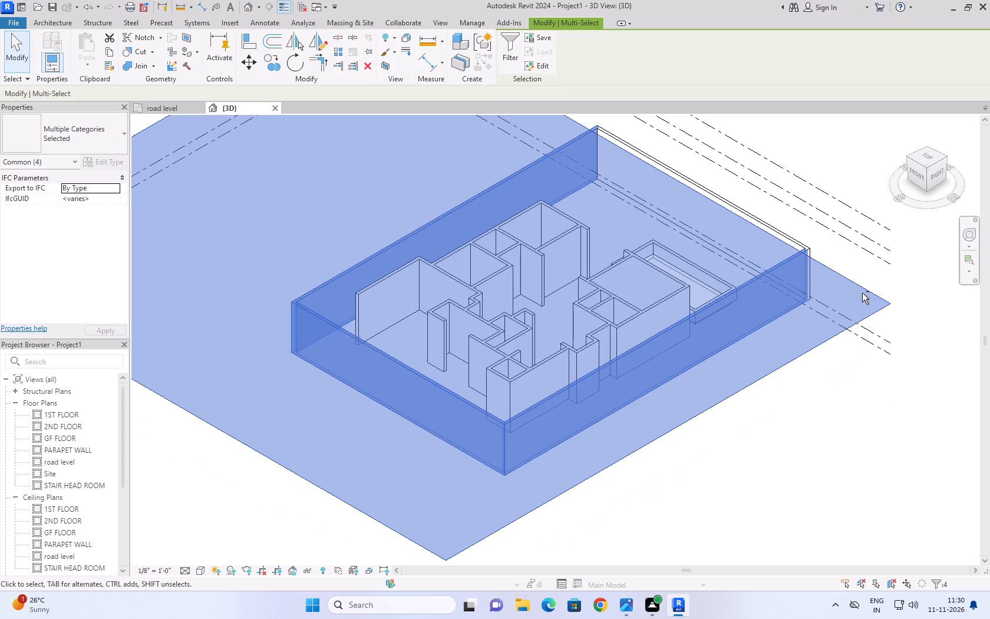
left_click(863, 287, "shift")
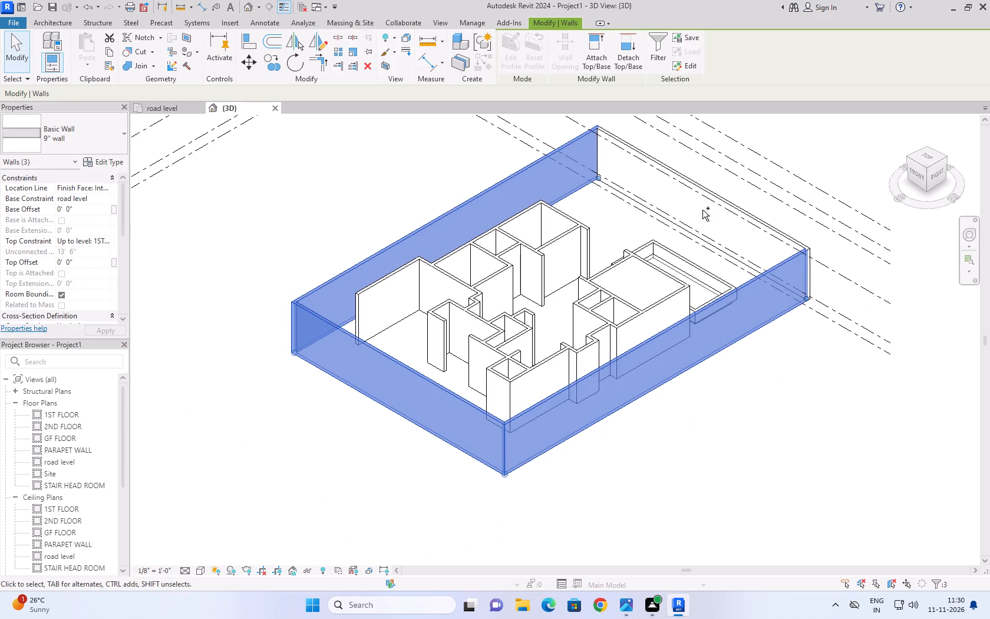
left_click(690, 230, "ctrl")
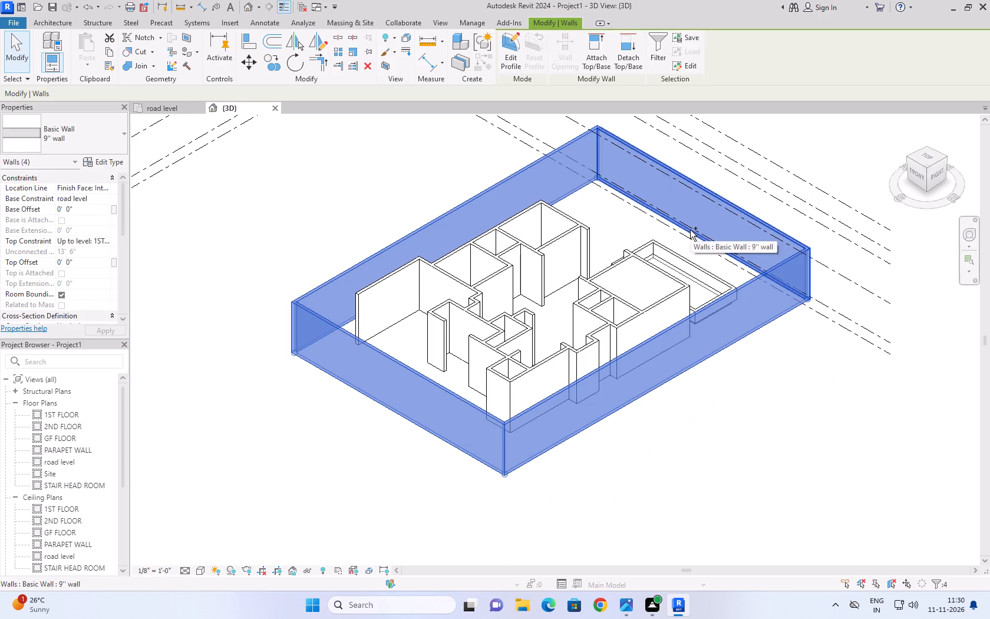
left_click(105, 240)
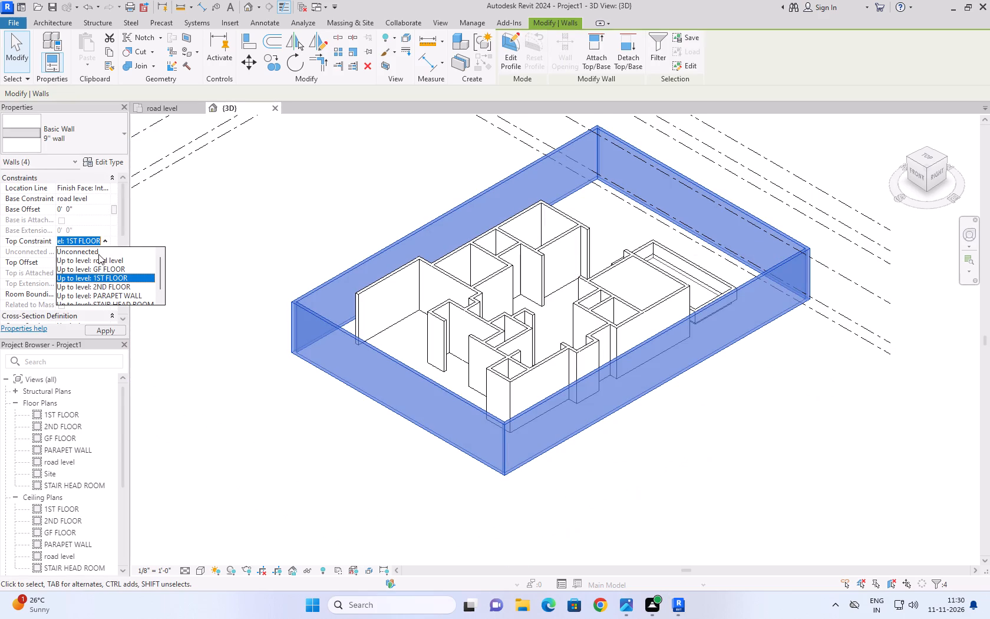
left_click(102, 267)
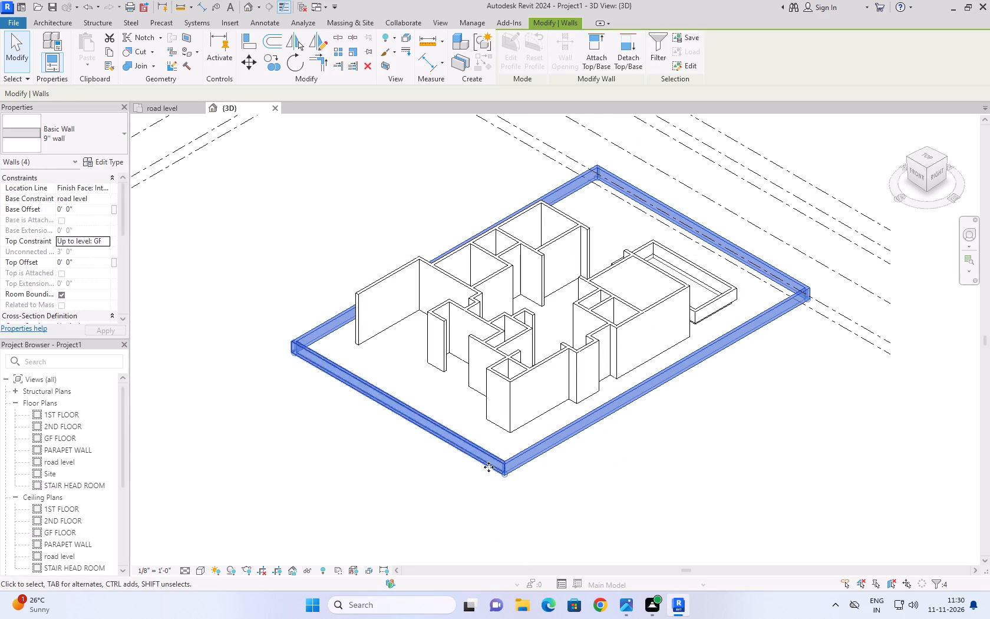
left_click(727, 435)
Inspect the boundary walls, house walls and swimming pool in the 3D view from several angles and from above.
scroll(727, 435, "down", 2)
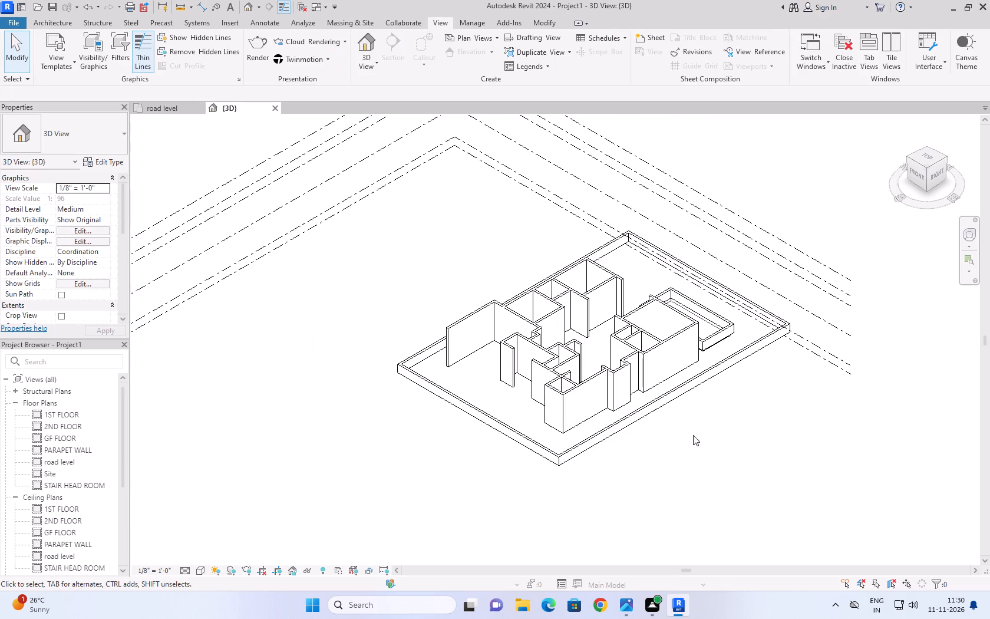
scroll(682, 435, "up", 2)
middle_click_drag(722, 399, 703, 437)
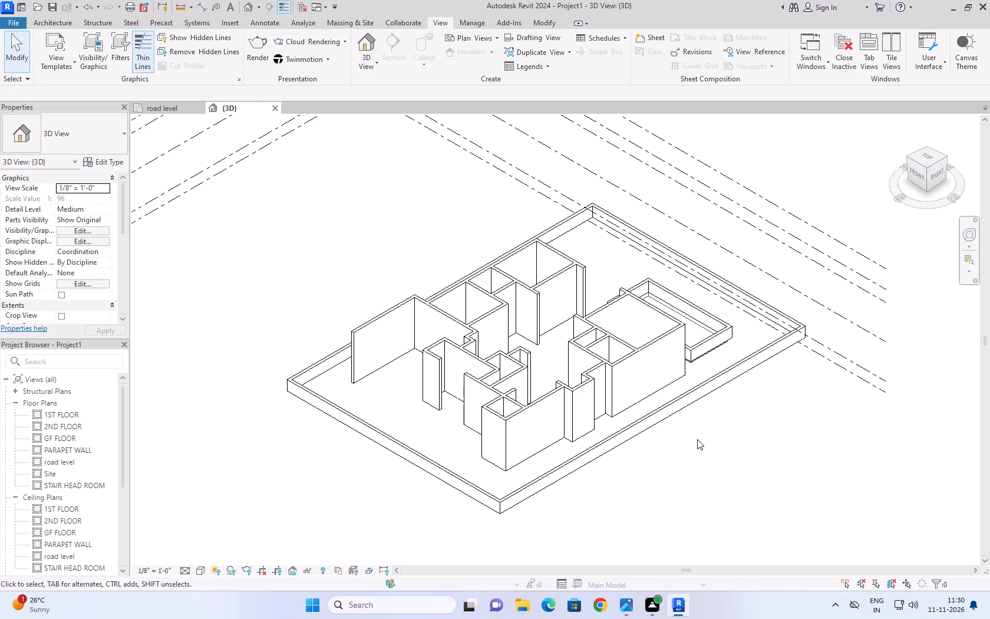
scroll(697, 439, "down", 1)
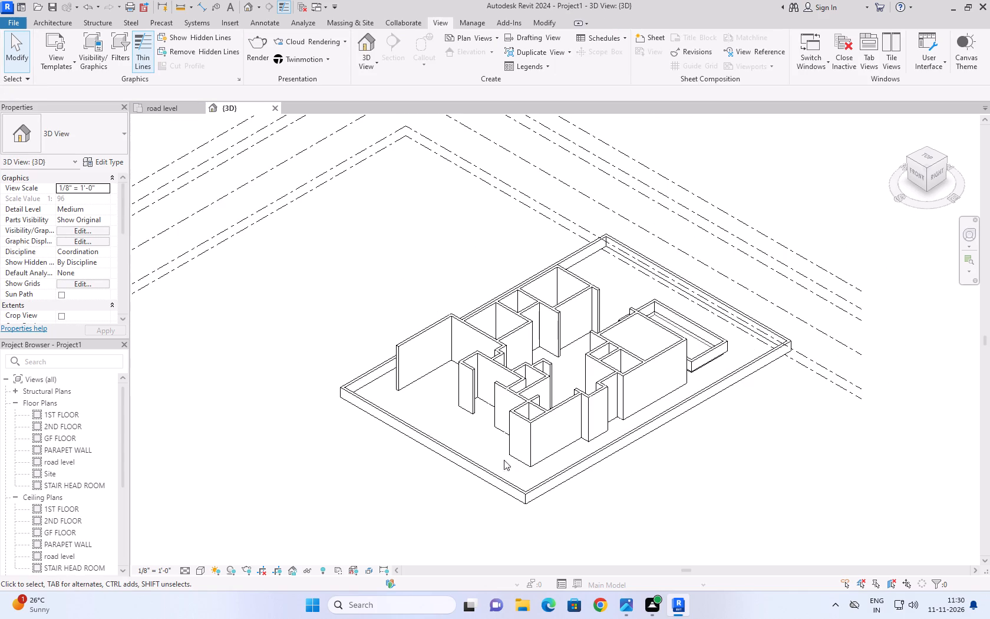
left_click(432, 332)
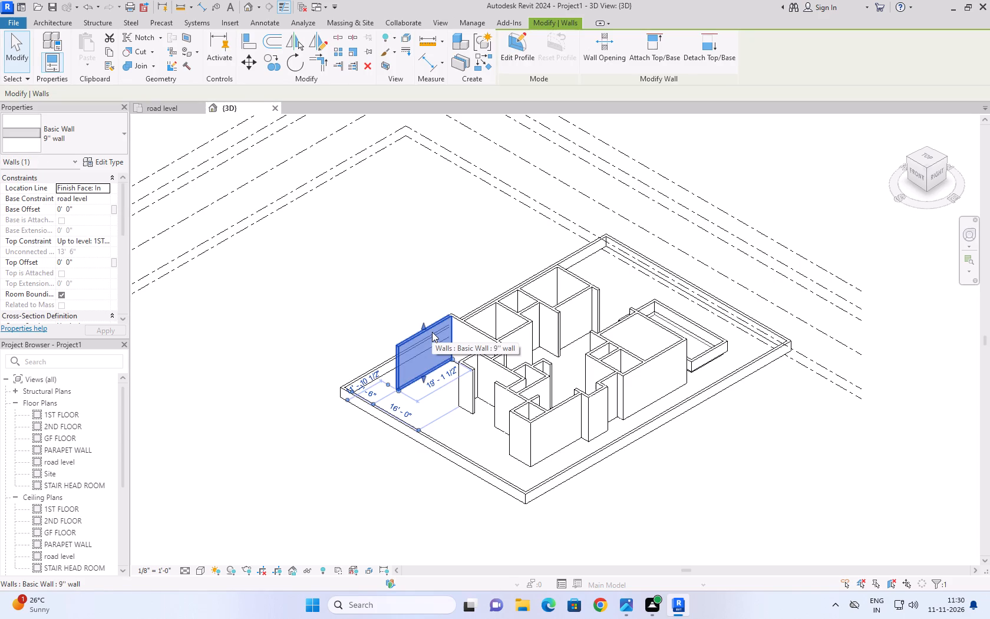
left_click(419, 297)
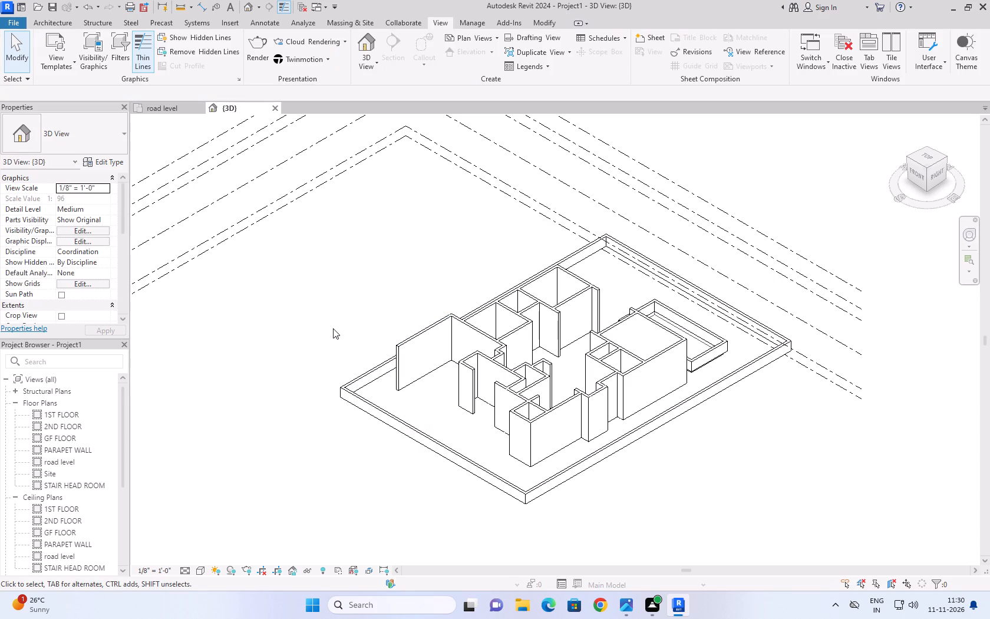
middle_click_drag(340, 339, 511, 459, "shift")
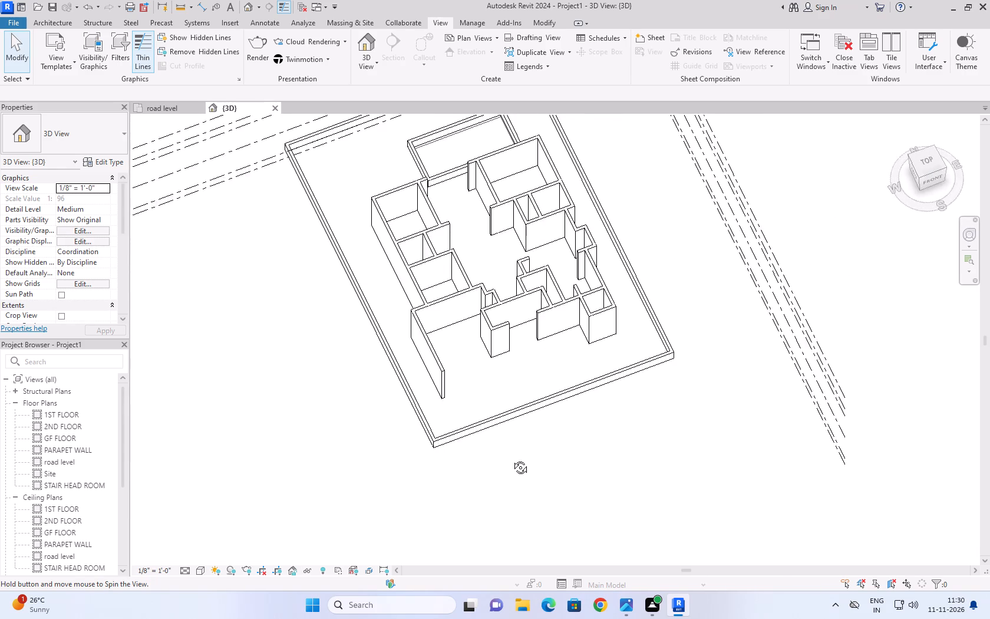
middle_click_drag(511, 459, 458, 523, "shift")
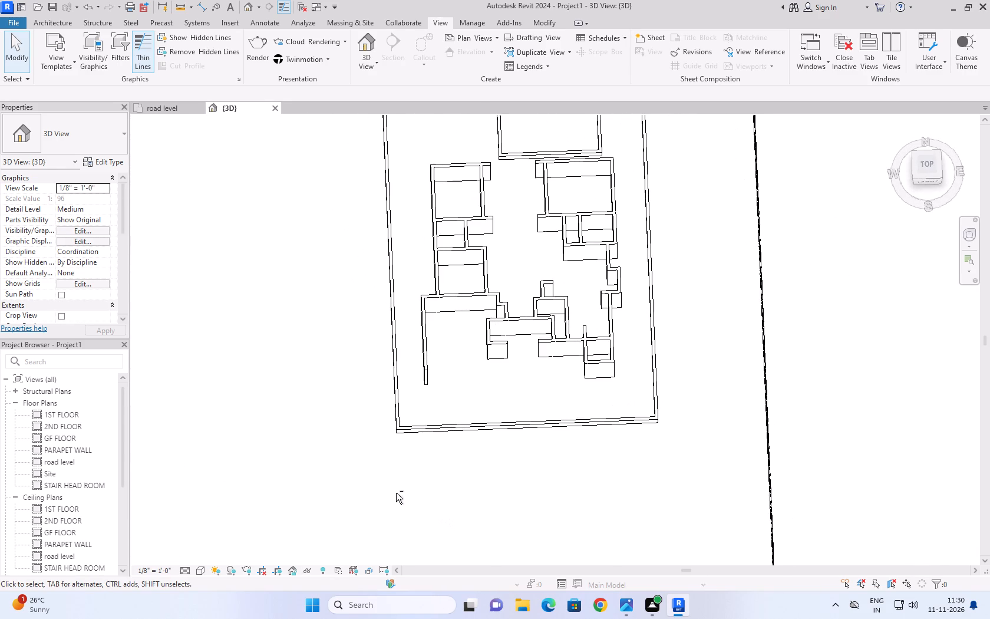
middle_click_drag(642, 492, 415, 465, "shift")
scroll(637, 494, "up", 1, "shift")
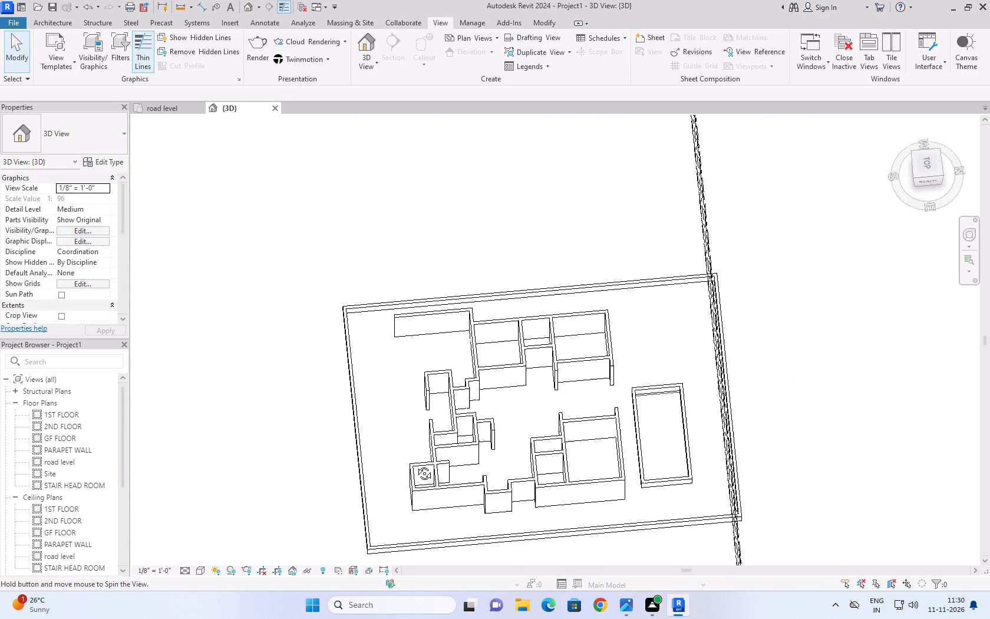
middle_click_drag(415, 465, 629, 423, "shift")
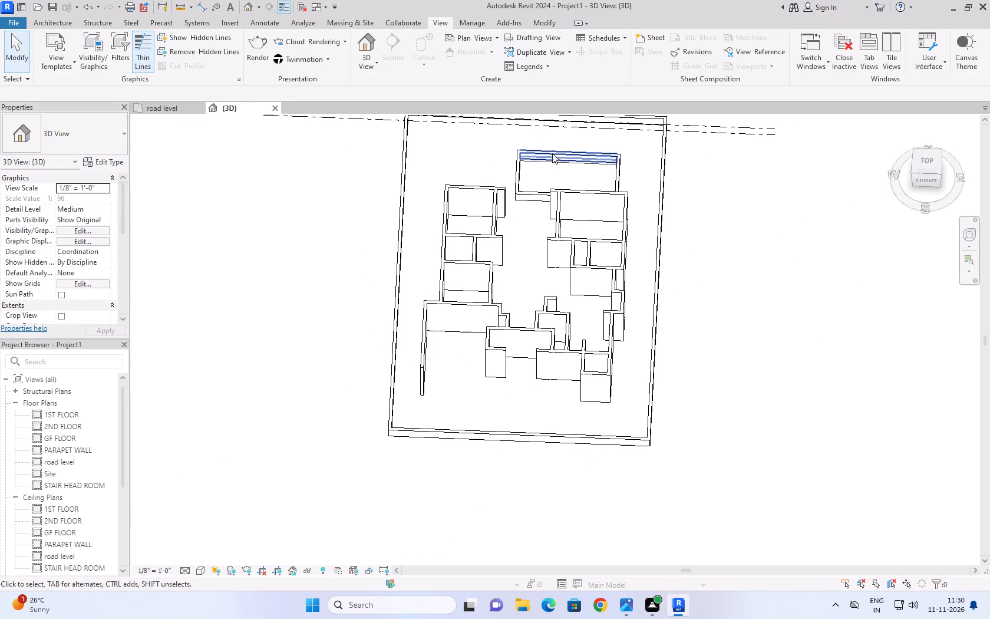
Paint the top face of the swimming pool 6" slab with the Water material.
left_click(549, 165)
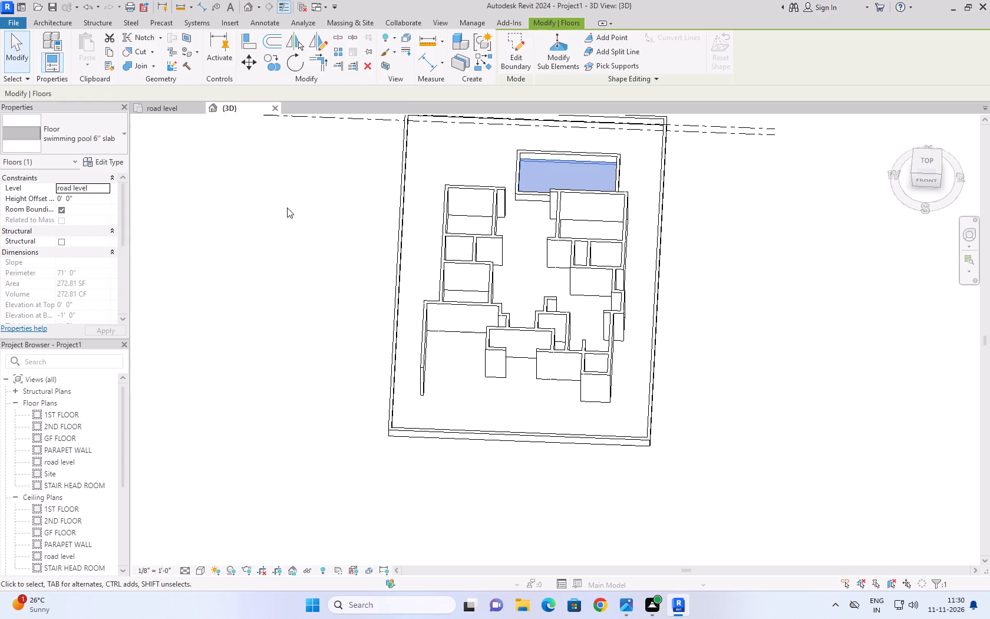
type("pt")
double_click(130, 177)
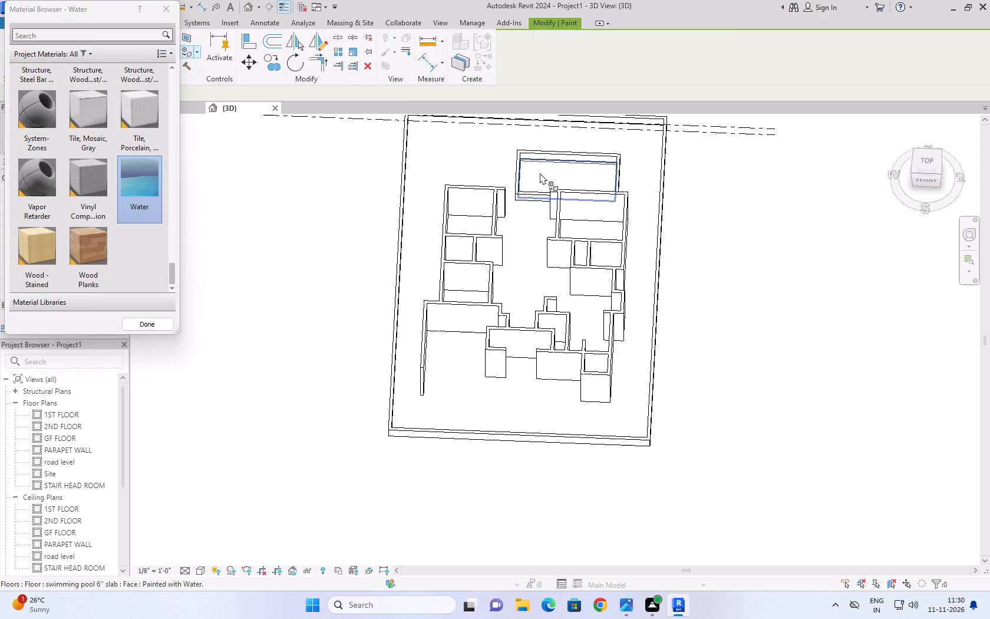
left_click(540, 173)
double_click(540, 173)
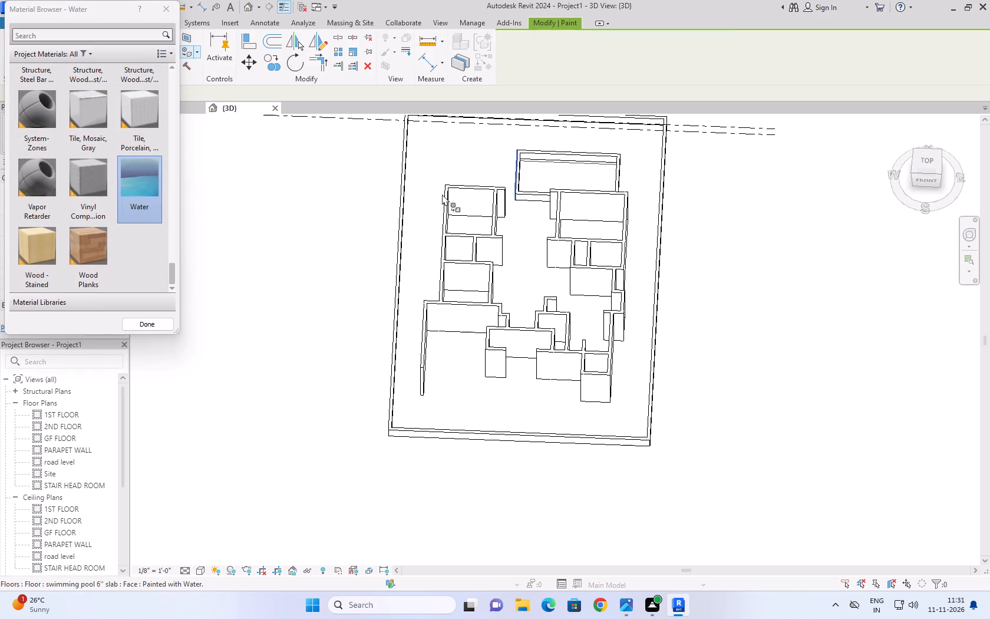
left_click(167, 323)
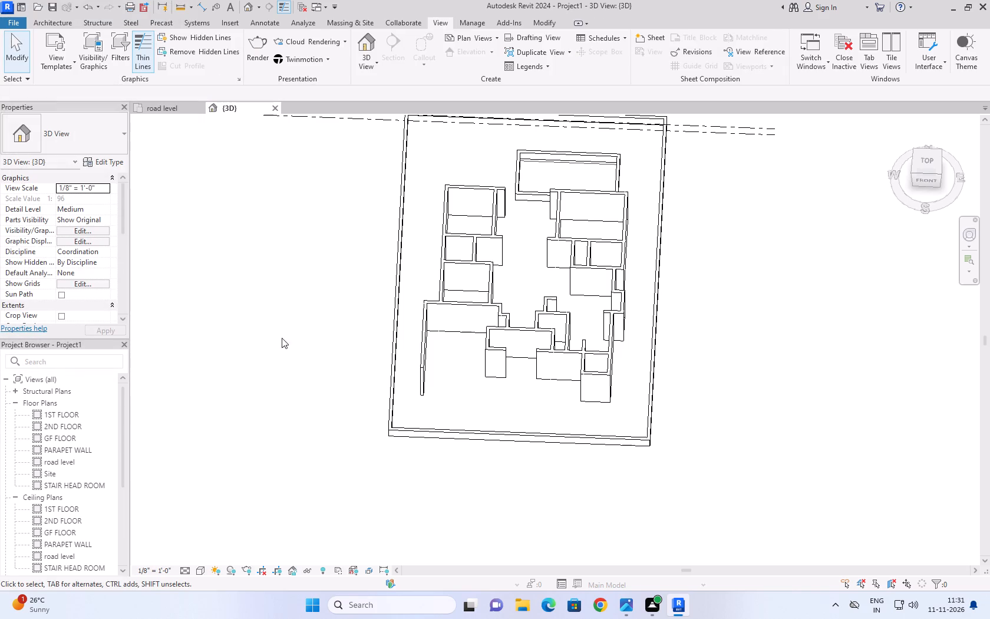
Change the 3D view's visual style from line display to shaded surfaces.
left_click(204, 569)
left_click(218, 560)
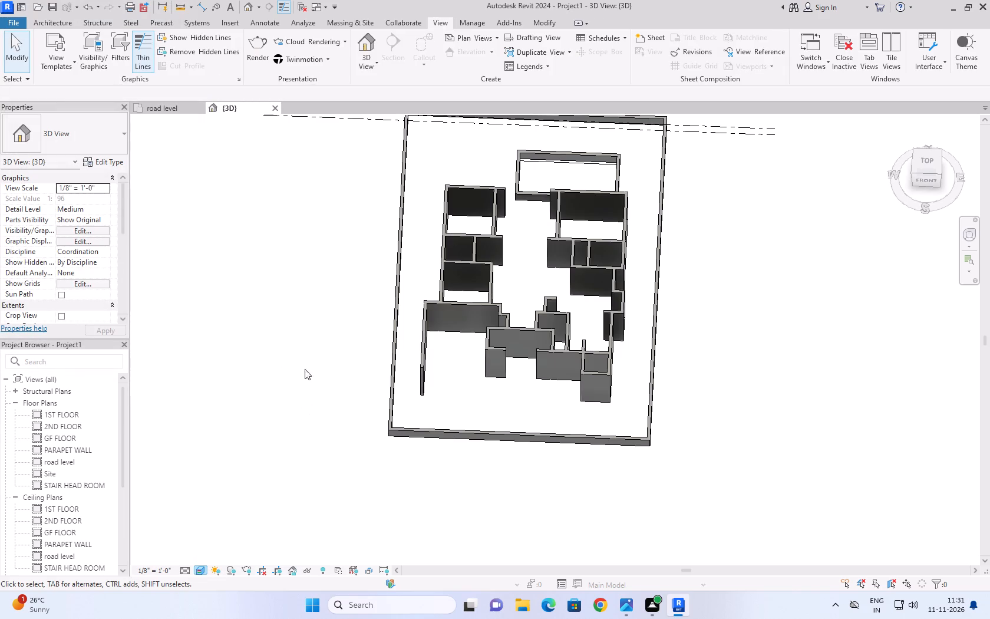
left_click(299, 355)
Raise the swimming pool slab in the South elevation to a height offset of 1' 6" above road level.
left_click(547, 164)
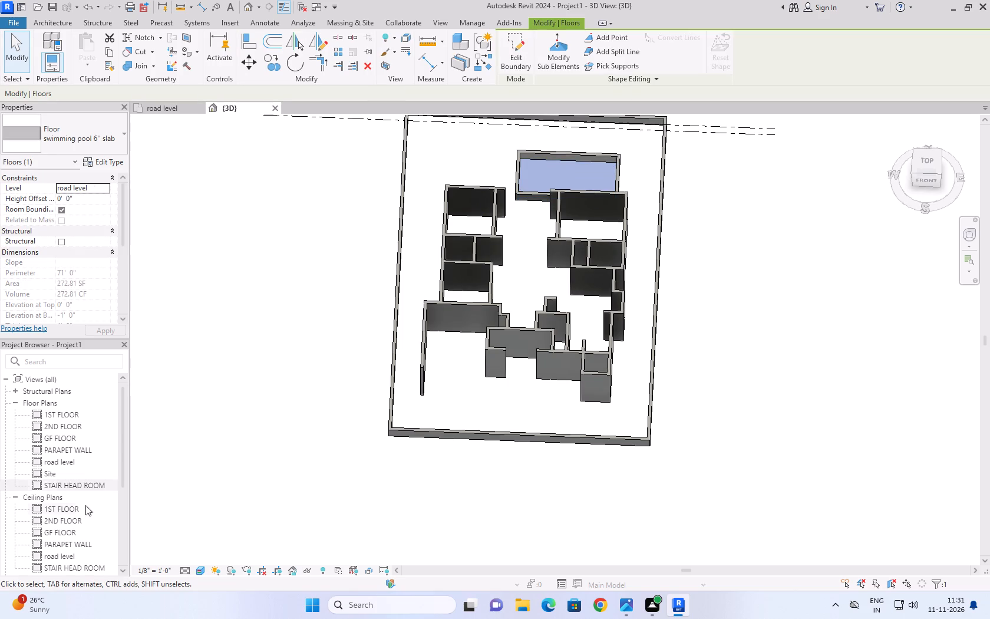
scroll(84, 529, "down", 1)
left_click(12, 439)
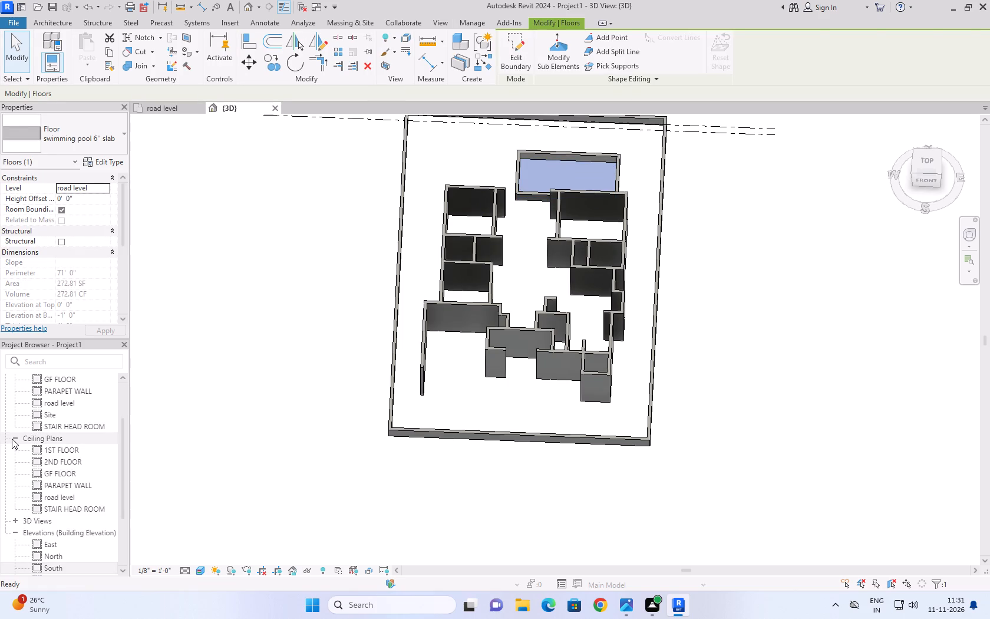
double_click(70, 493)
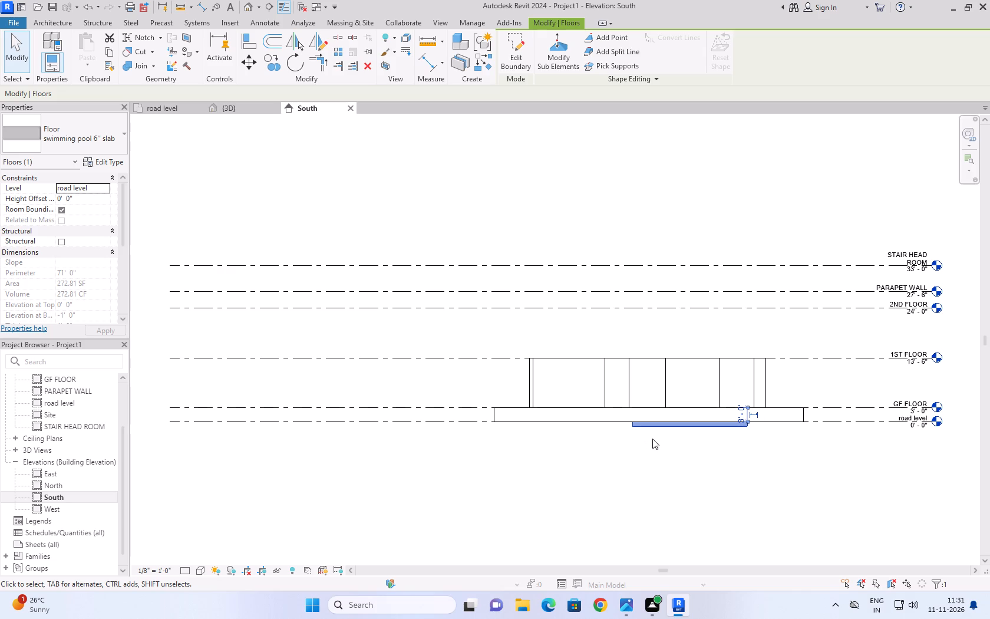
key("Up")
key("Up")
key("Up")
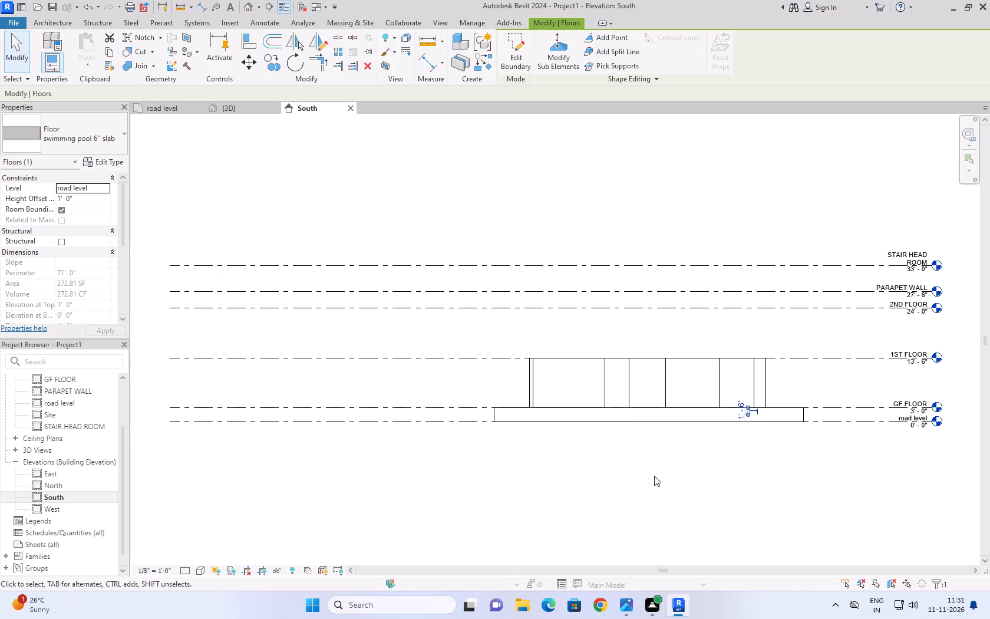
Check the swimming pool slab in the road level floor plan and clear the selection.
left_click(179, 109)
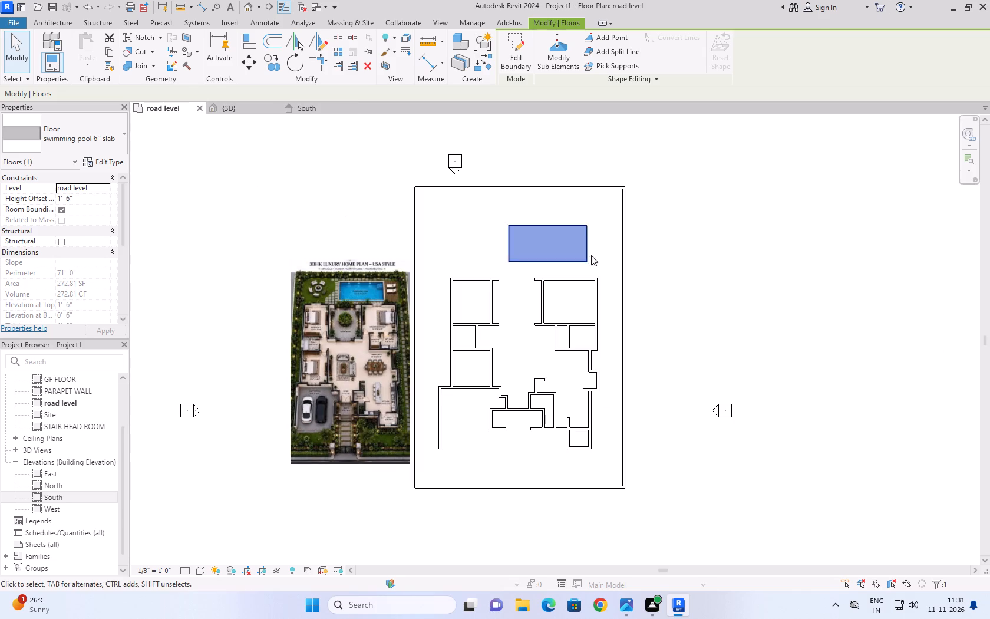
left_click(692, 252)
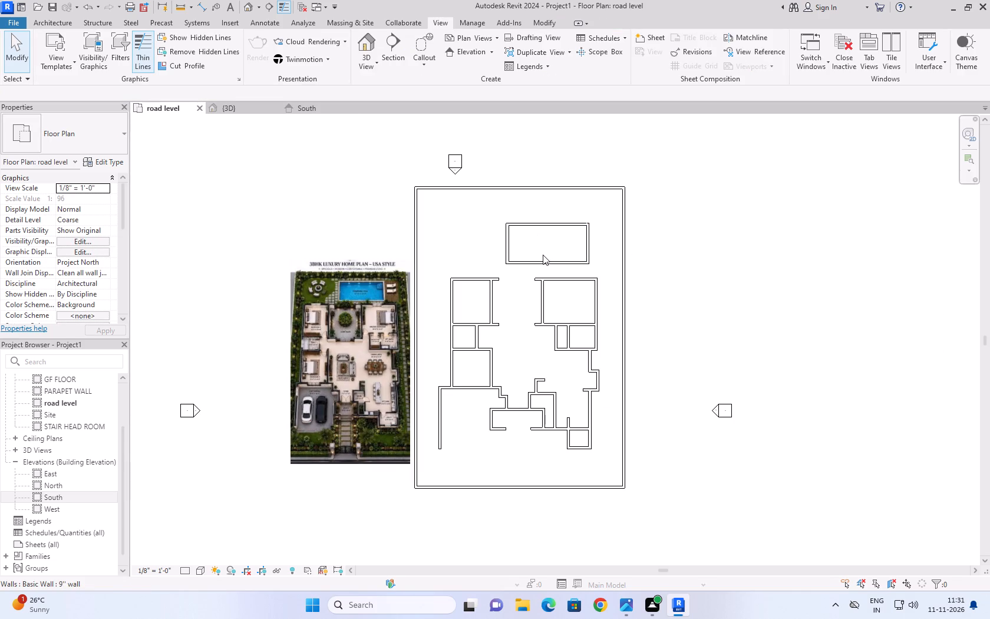
left_click(683, 239)
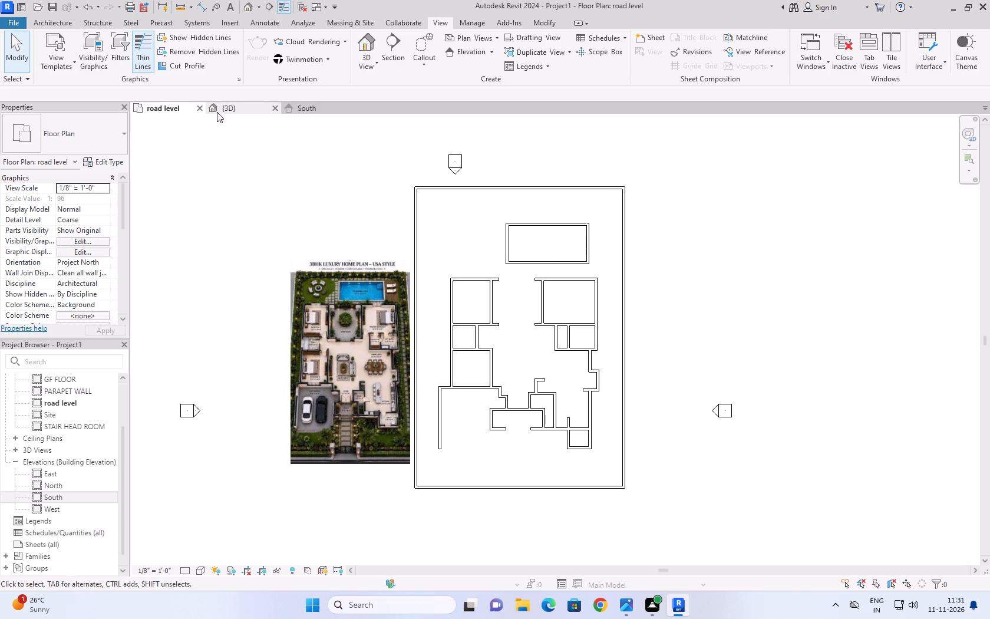
left_click(196, 177)
Paint the inner faces of the swimming pool in the 3D view with the Water material.
type("pt")
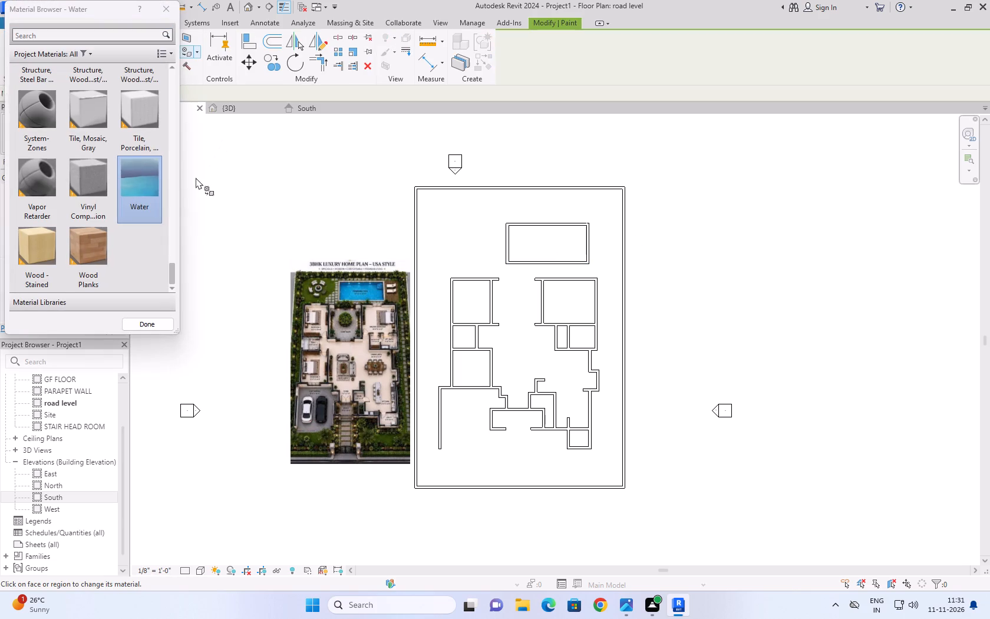
left_click(251, 110)
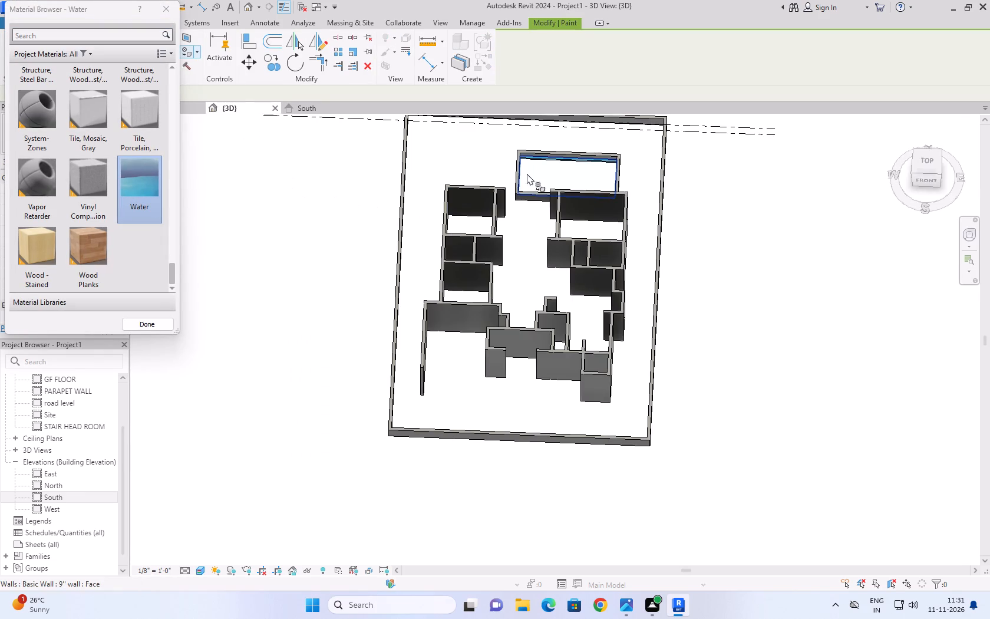
left_click(550, 157)
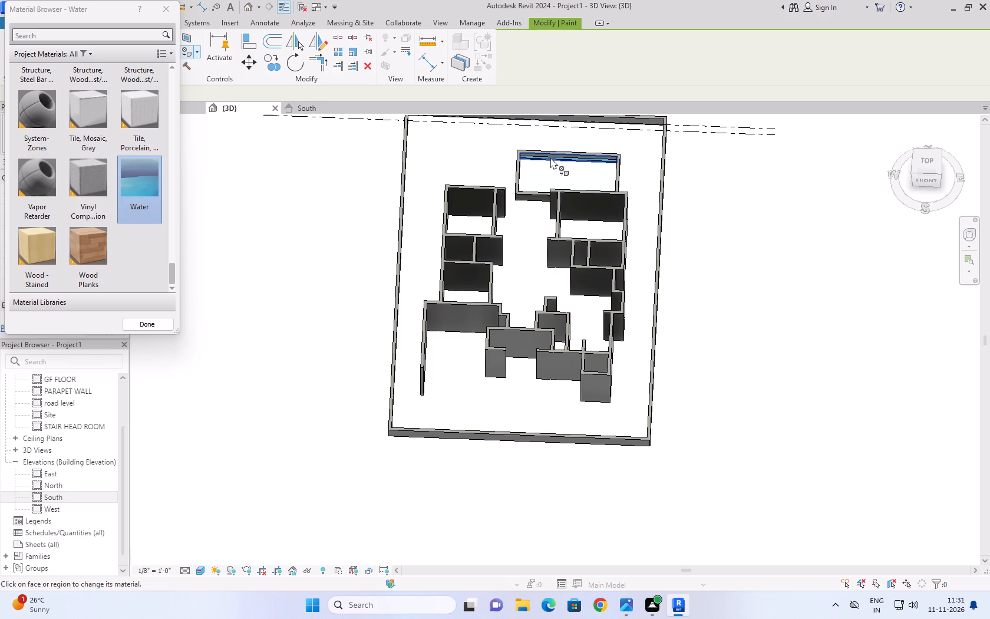
double_click(540, 174)
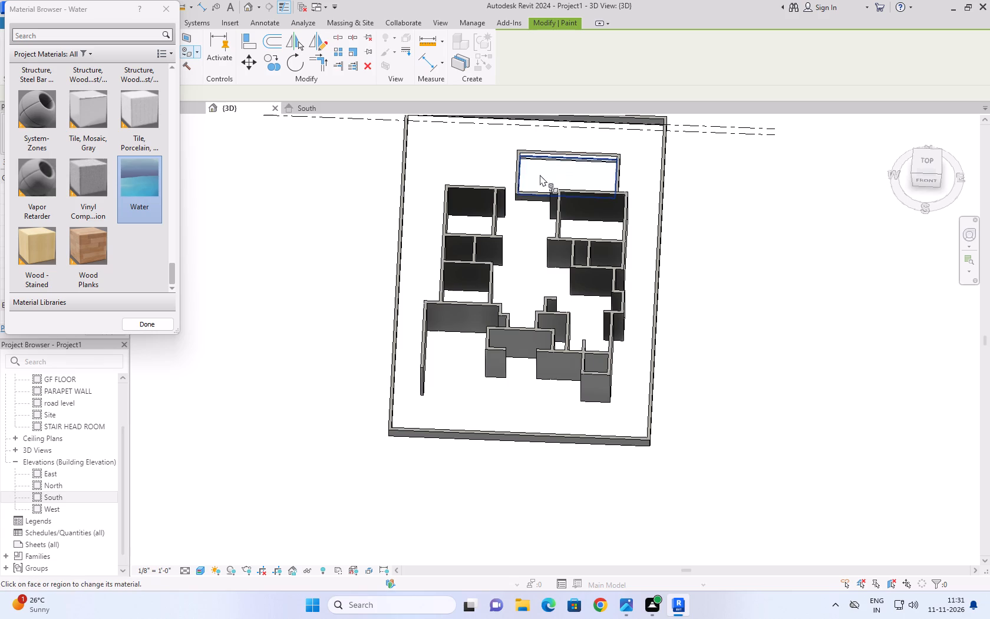
scroll(540, 174, "up", 8)
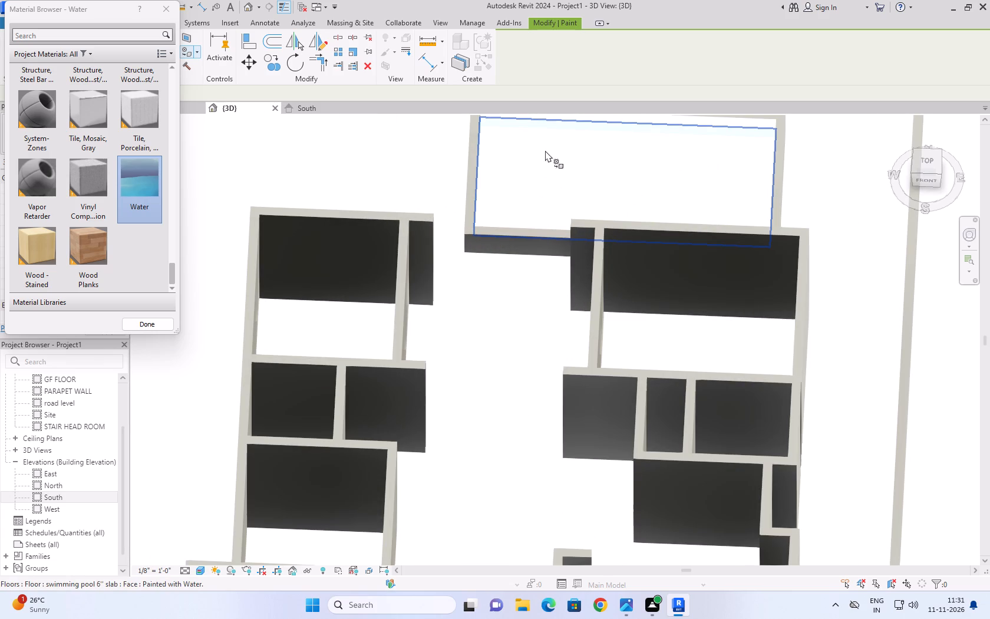
left_click(546, 127)
scroll(546, 127, "down", 5)
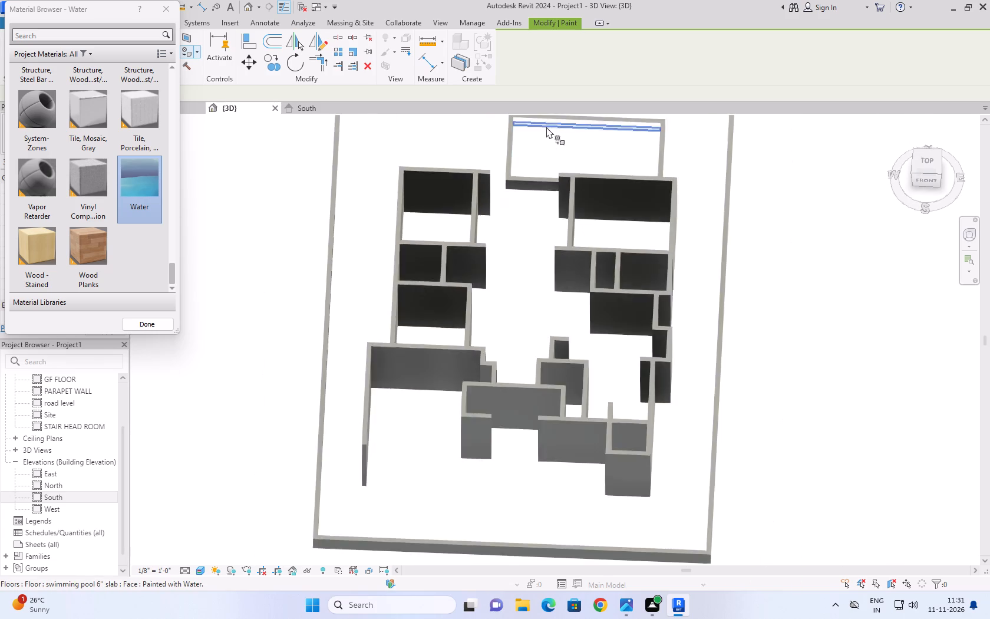
scroll(546, 127, "down", 4)
left_click(745, 284)
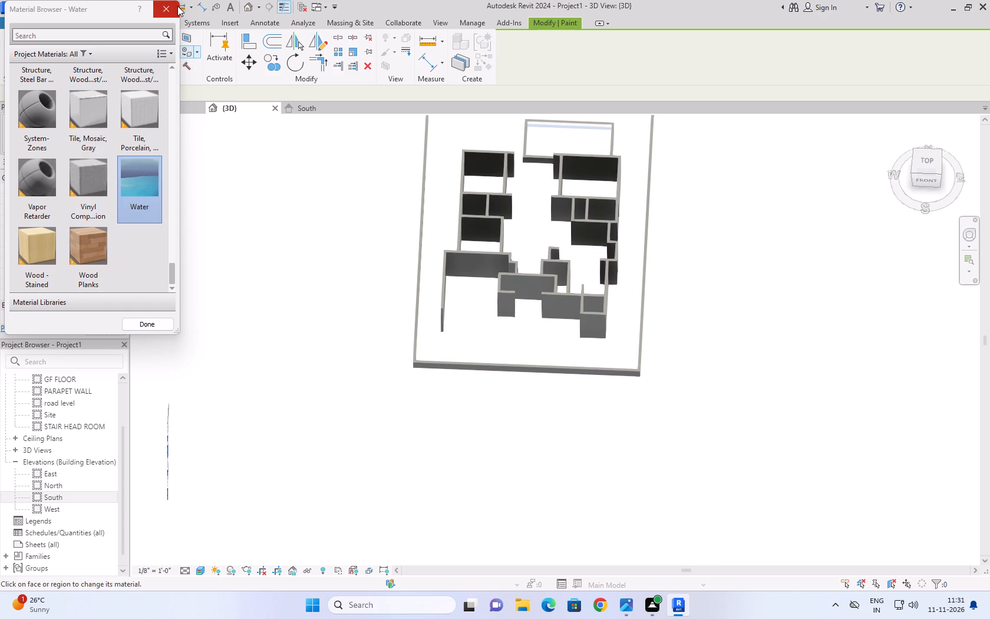
left_click(176, 5)
left_click(735, 249)
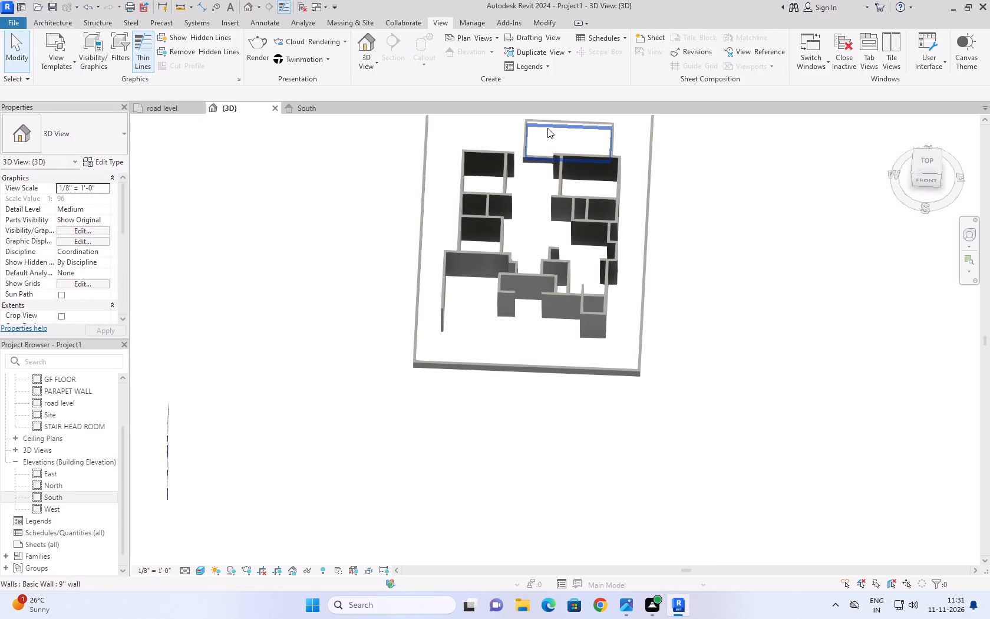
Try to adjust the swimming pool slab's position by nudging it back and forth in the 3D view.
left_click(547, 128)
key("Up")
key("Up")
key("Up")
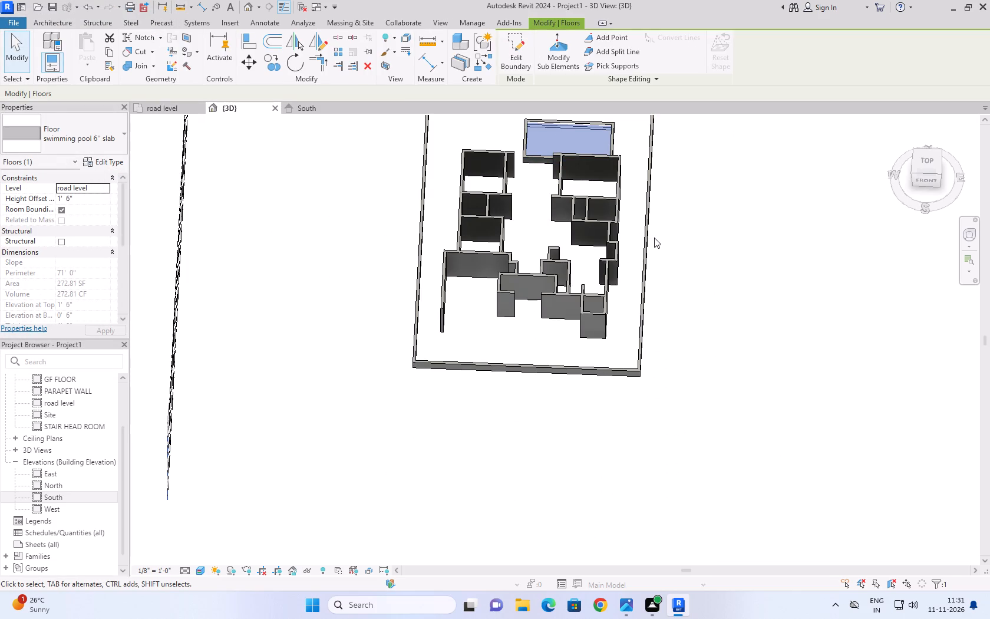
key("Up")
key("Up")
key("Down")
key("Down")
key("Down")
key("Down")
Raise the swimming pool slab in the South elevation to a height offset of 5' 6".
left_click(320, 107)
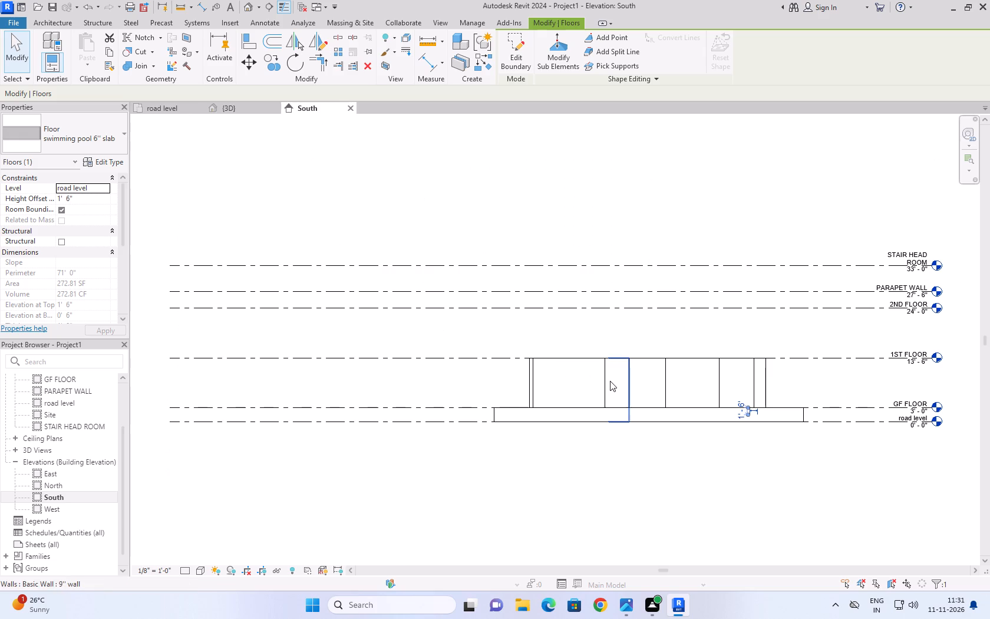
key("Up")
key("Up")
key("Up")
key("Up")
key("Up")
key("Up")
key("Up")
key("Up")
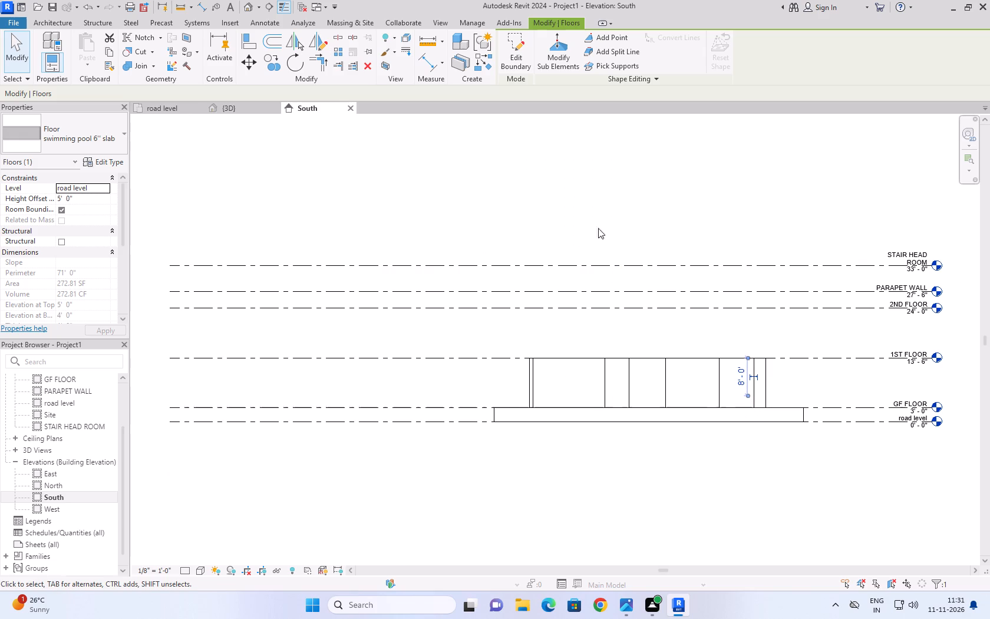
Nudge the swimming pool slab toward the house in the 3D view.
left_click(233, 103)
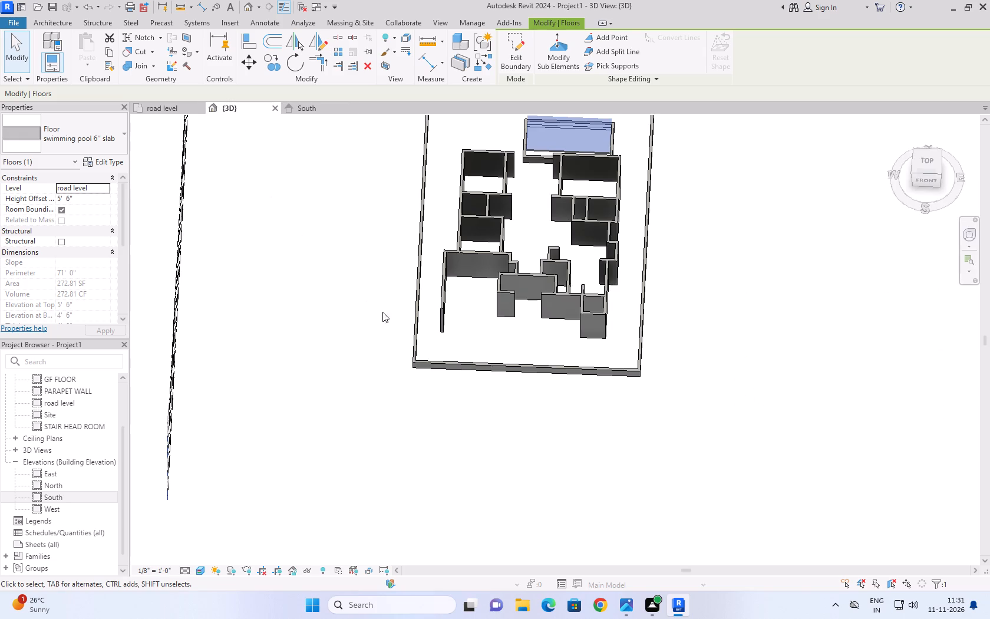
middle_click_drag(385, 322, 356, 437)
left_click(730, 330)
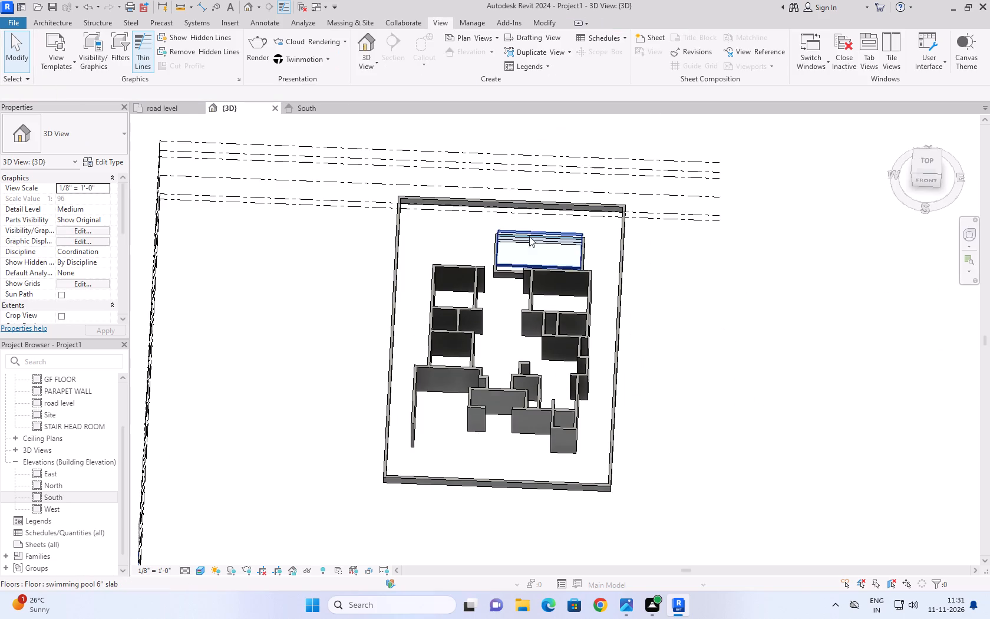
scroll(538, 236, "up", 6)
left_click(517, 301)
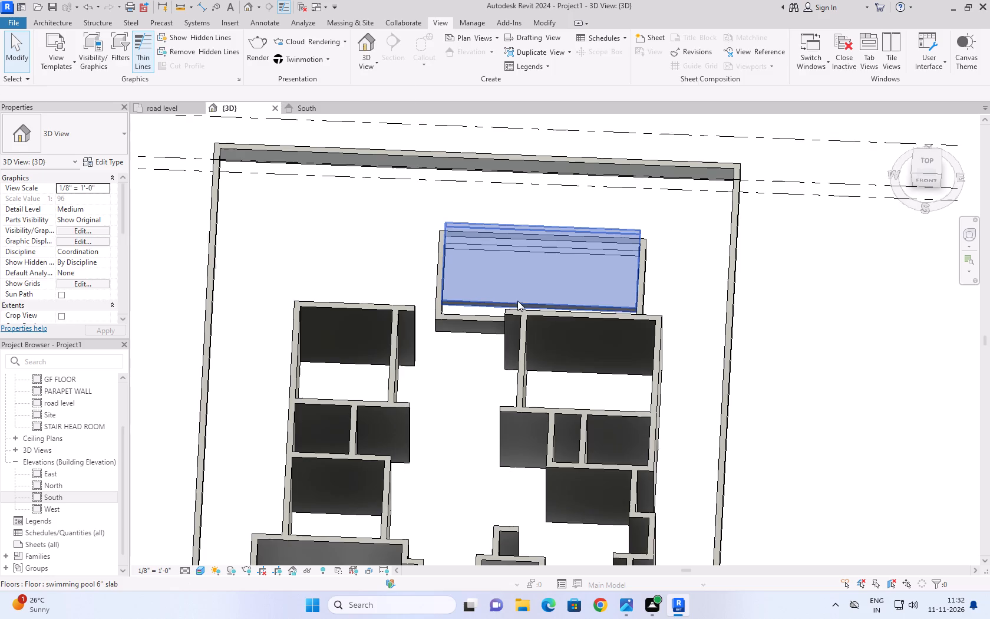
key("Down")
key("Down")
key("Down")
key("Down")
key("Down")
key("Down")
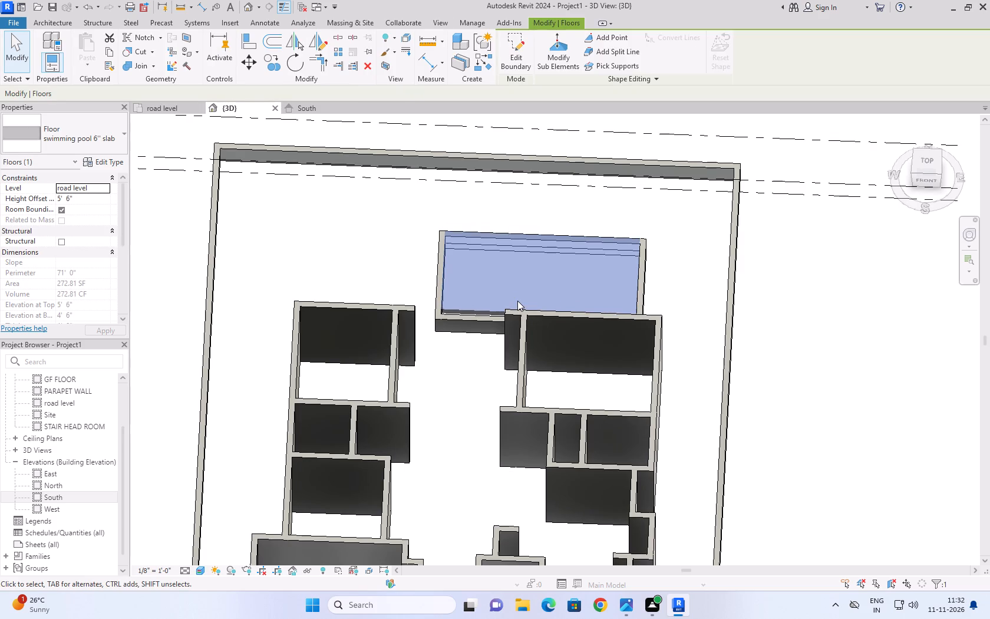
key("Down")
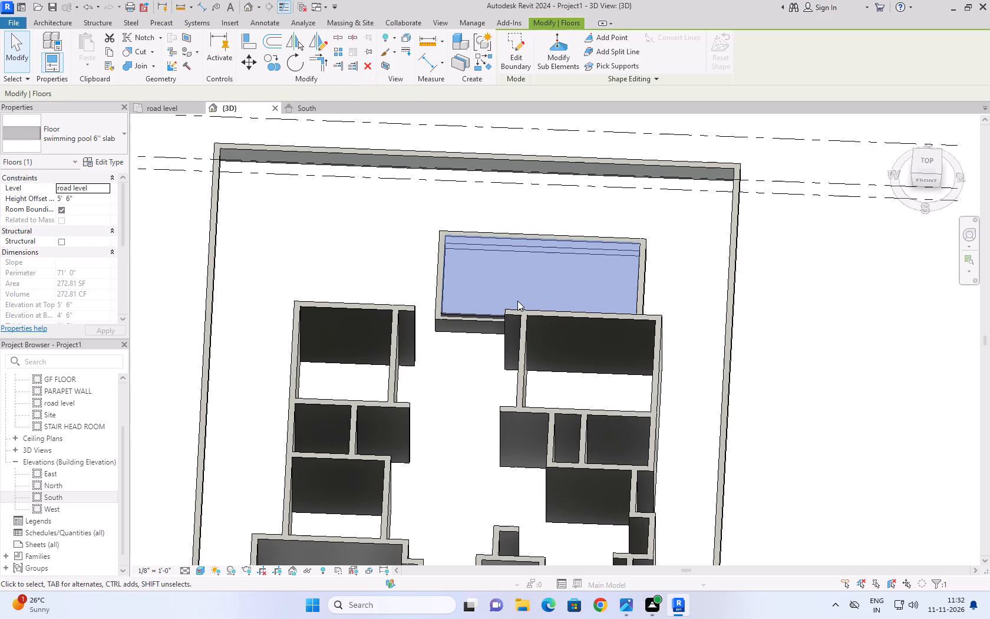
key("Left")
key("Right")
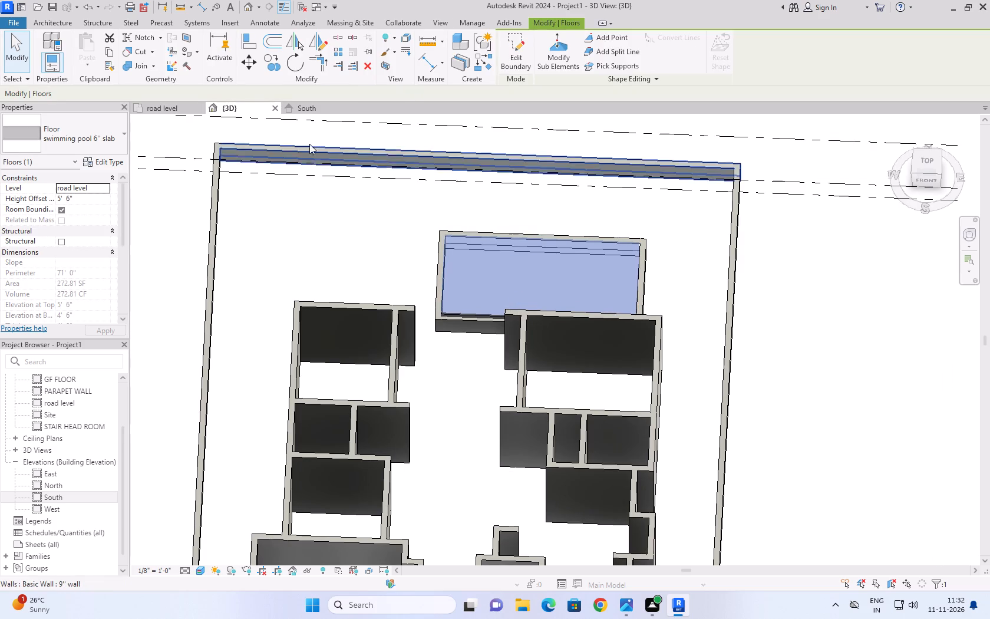
Lower the swimming pool slab in the South elevation to a height offset of 2' 6" above road level.
left_click(313, 112)
key("Down")
key("Down")
key("Down")
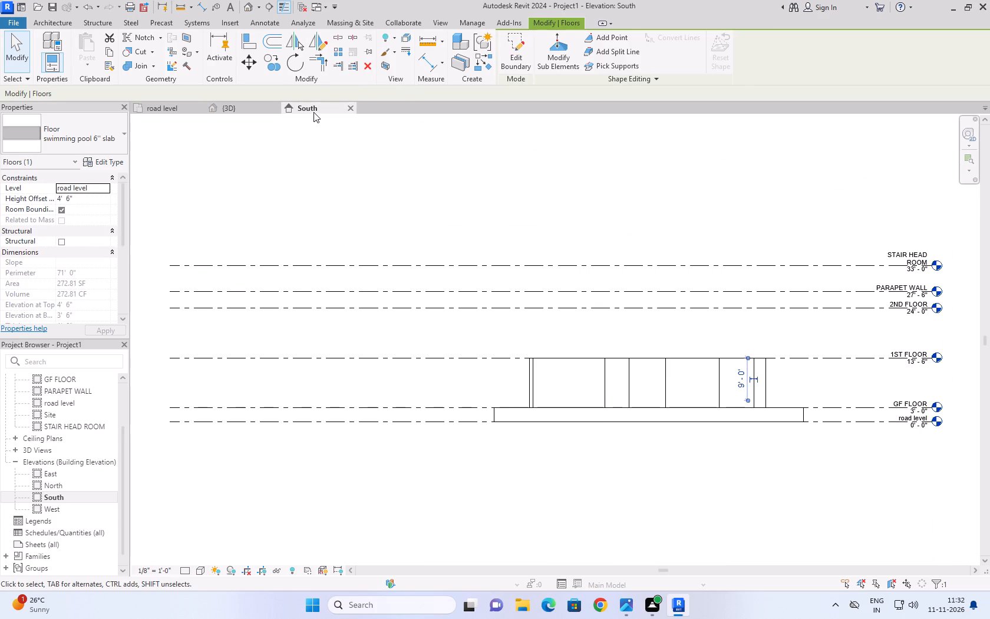
key("Down")
key("Down")
key("Down")
key("Down")
key("Down")
key("Down")
key("Down")
key("Down")
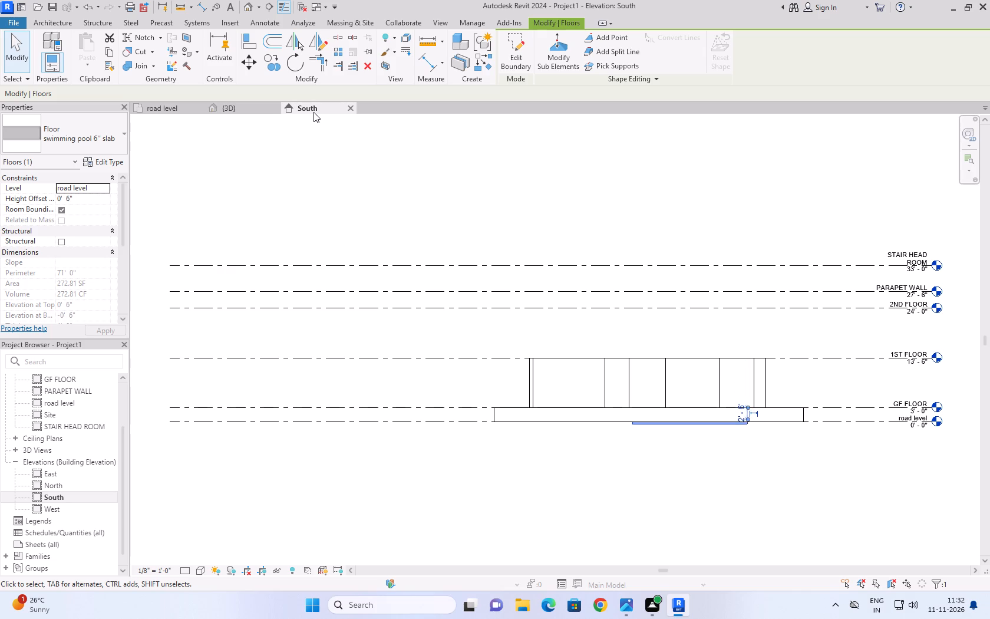
key("Up")
key("Up")
key("Up")
key("Up")
key("Up")
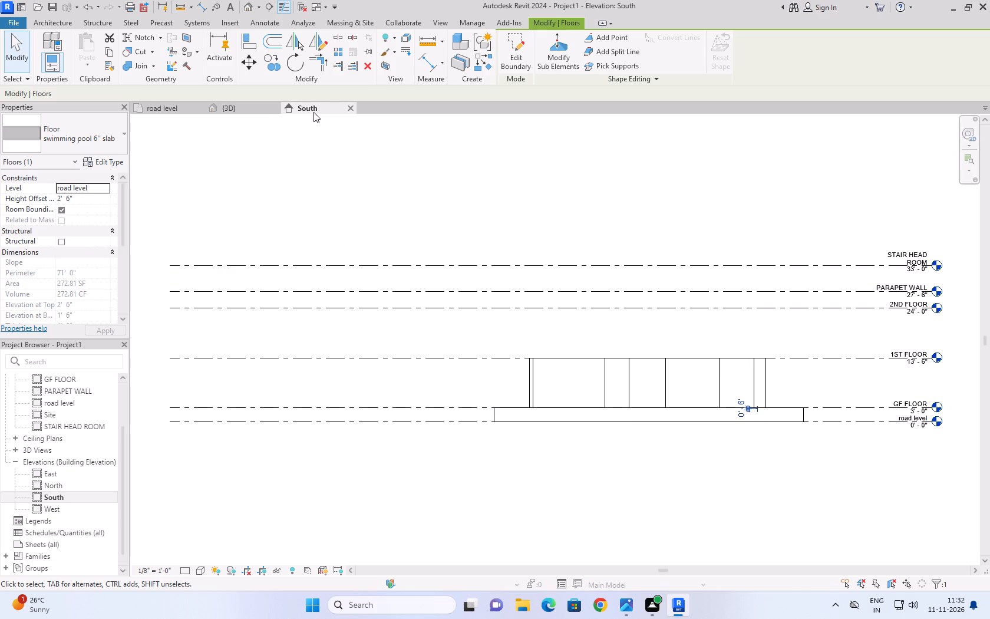
Nudge the swimming pool slab away from the house in the 3D view to realign it within the pool walls, and clear the selection.
left_click(238, 108)
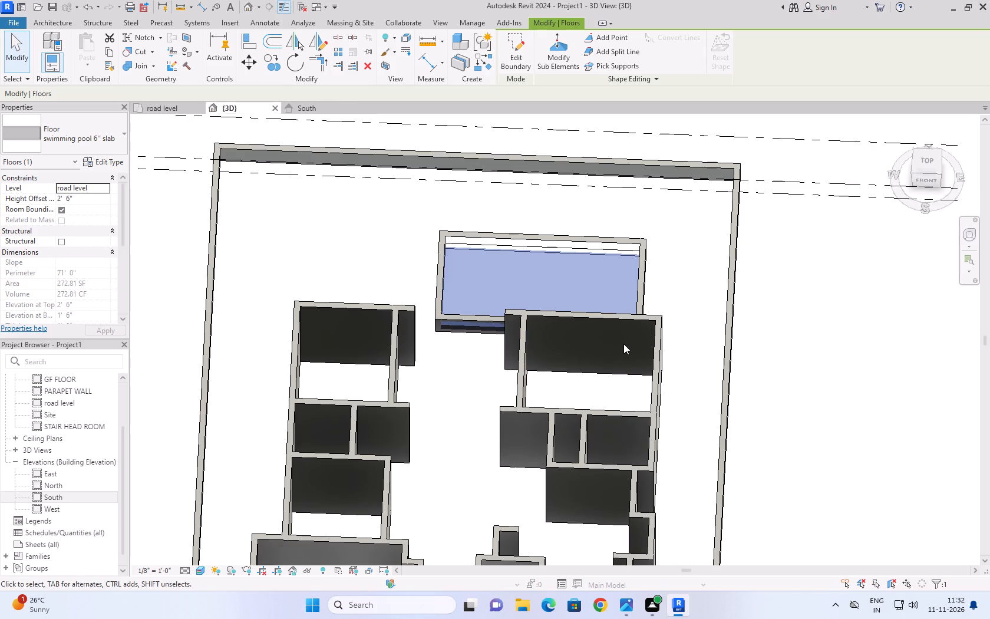
key("Up")
key("Up")
key("Up")
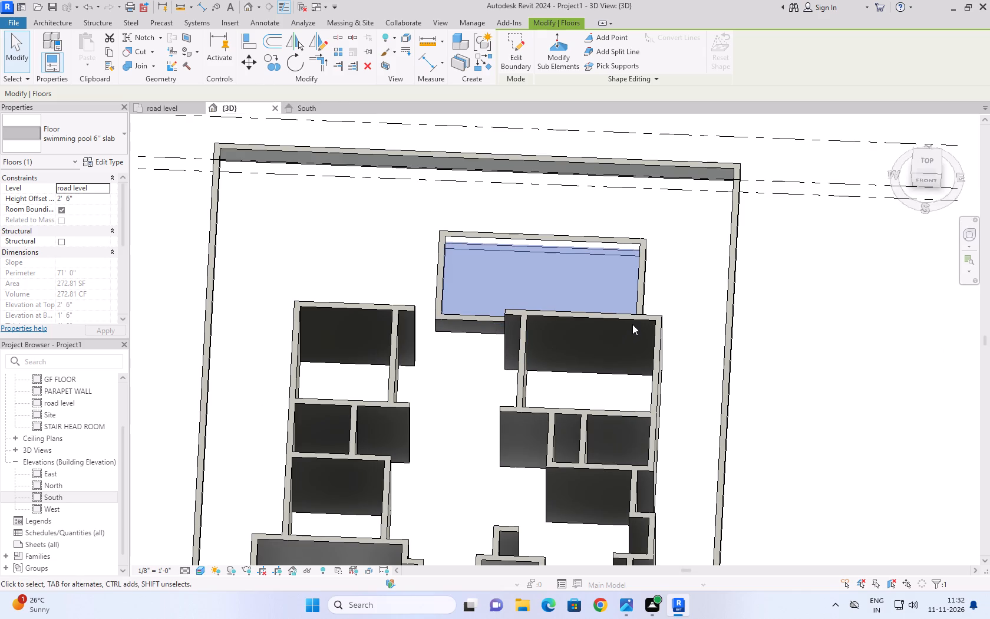
key("Up")
key("Up")
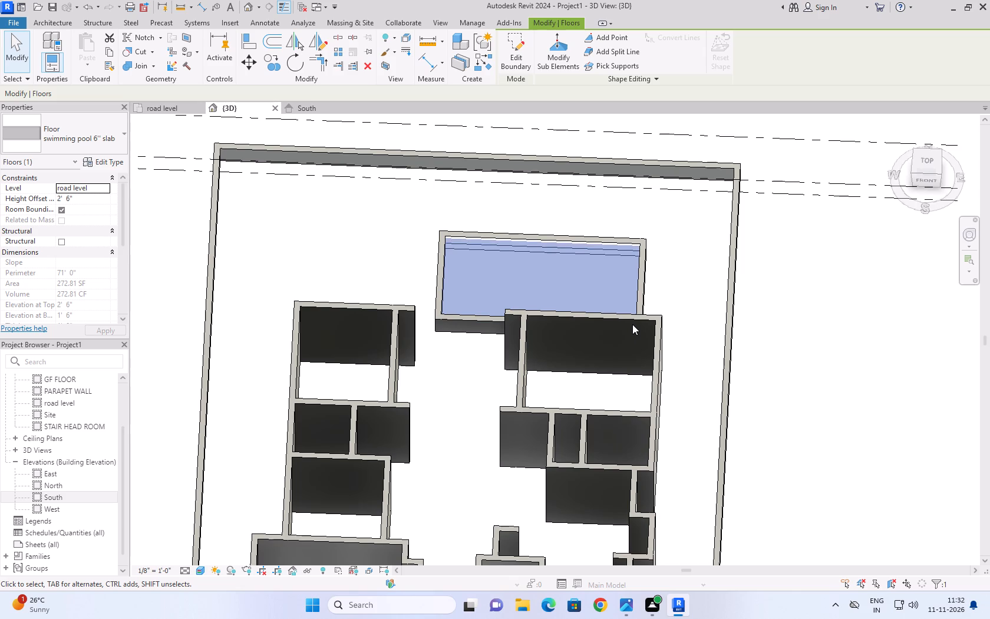
key("Up")
left_click(873, 298)
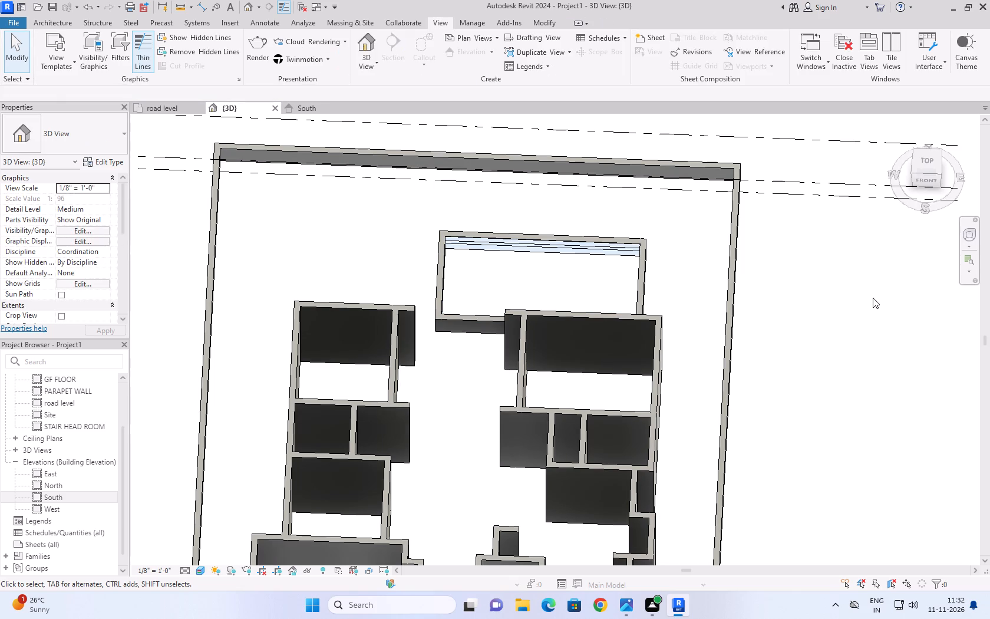
Assign the Water material to the structure layer of the swimming pool 6" slab floor type.
left_click(510, 279)
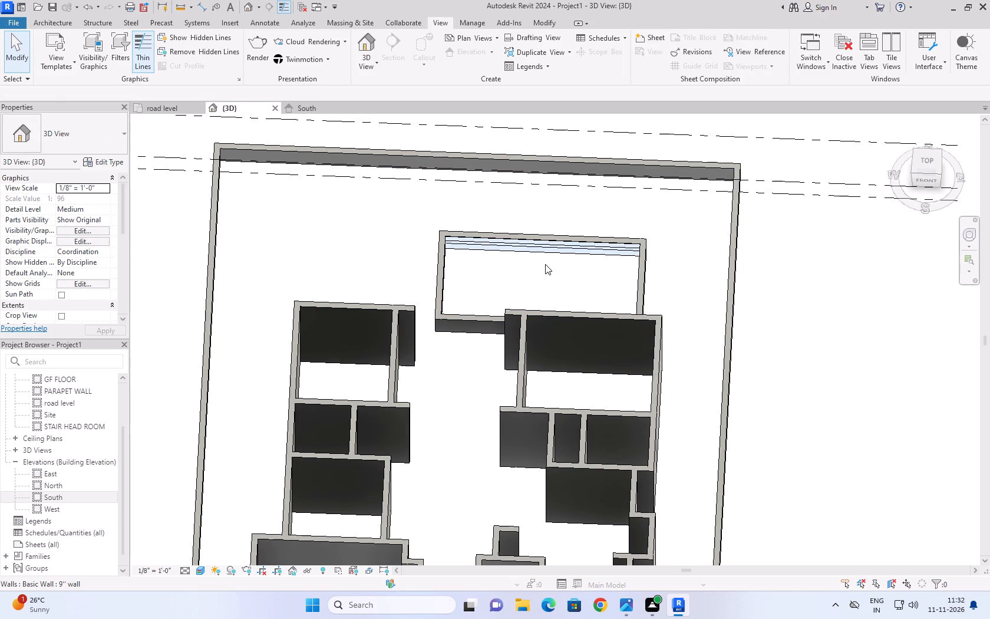
middle_click_drag(545, 264, 545, 192, "shift")
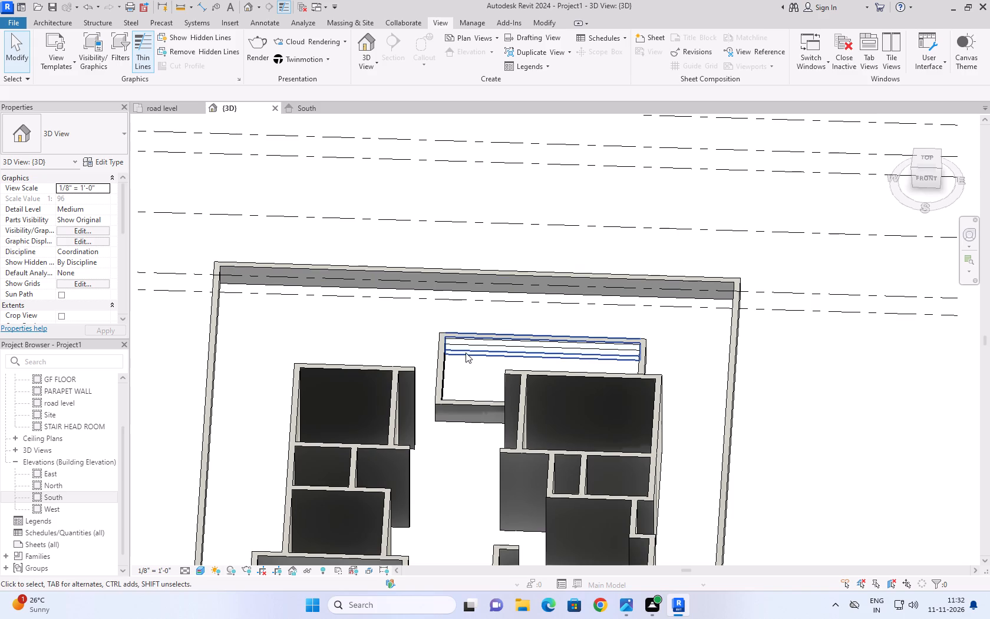
left_click(443, 379)
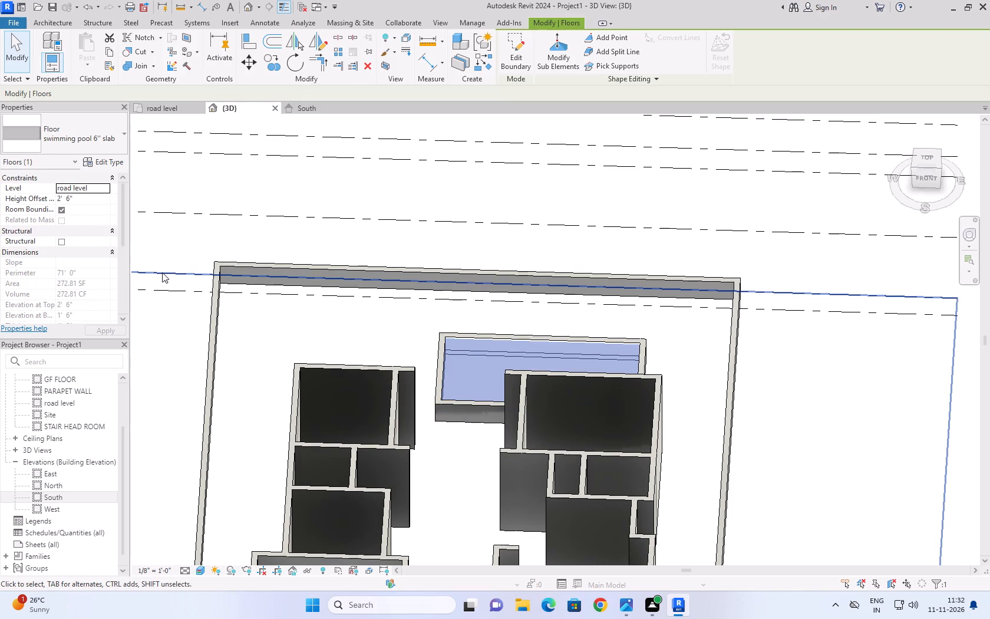
left_click(87, 159)
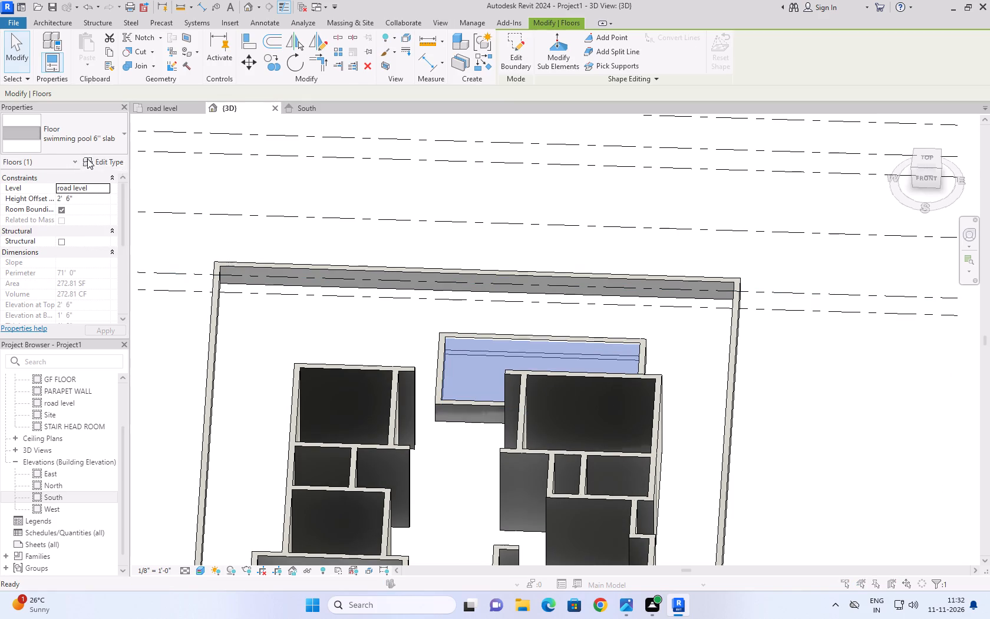
left_click(232, 217)
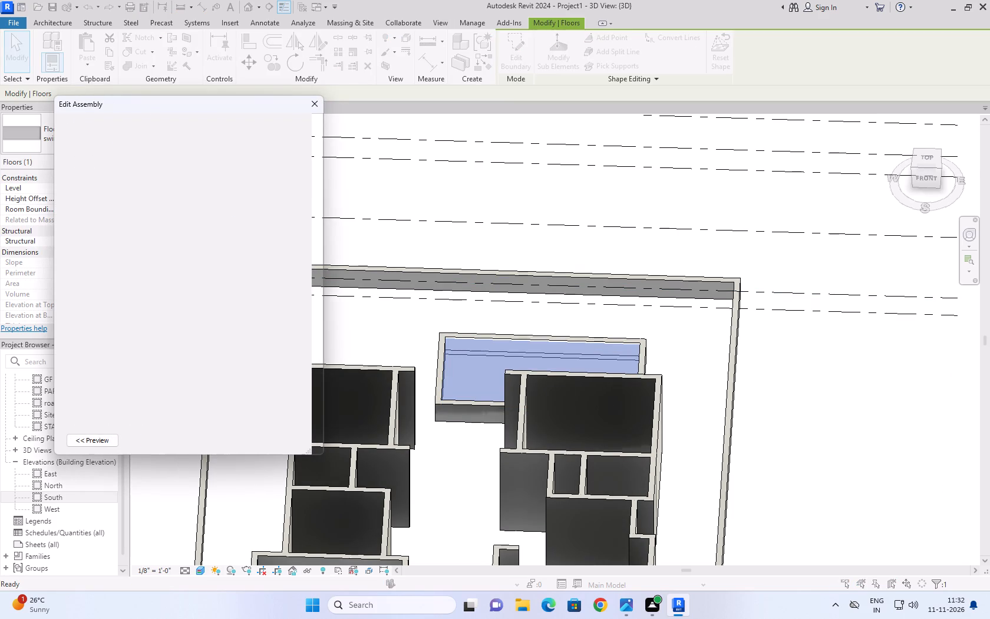
left_click(161, 240)
left_click(166, 242)
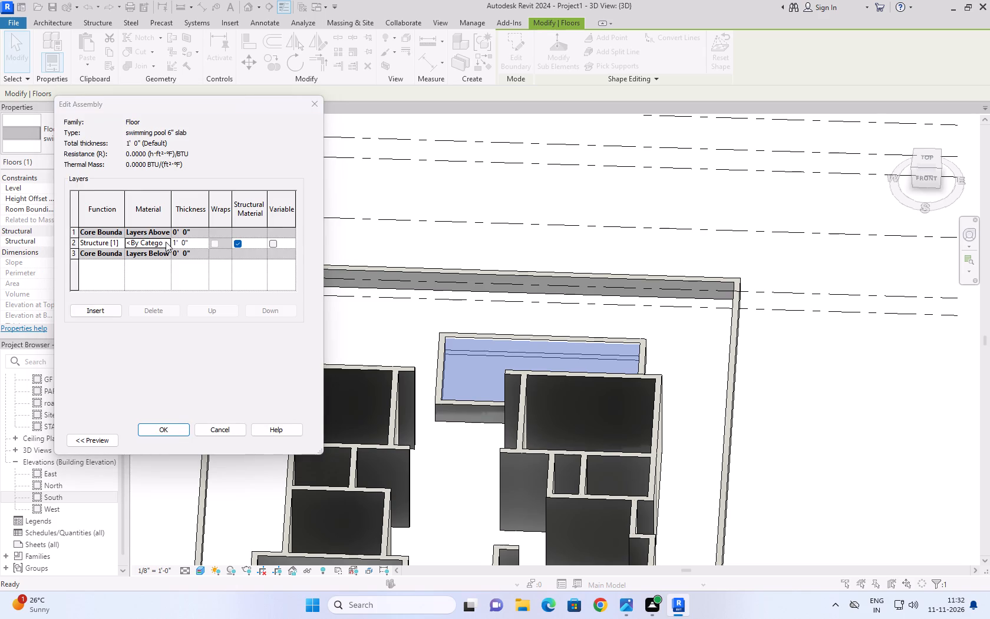
left_click(160, 244)
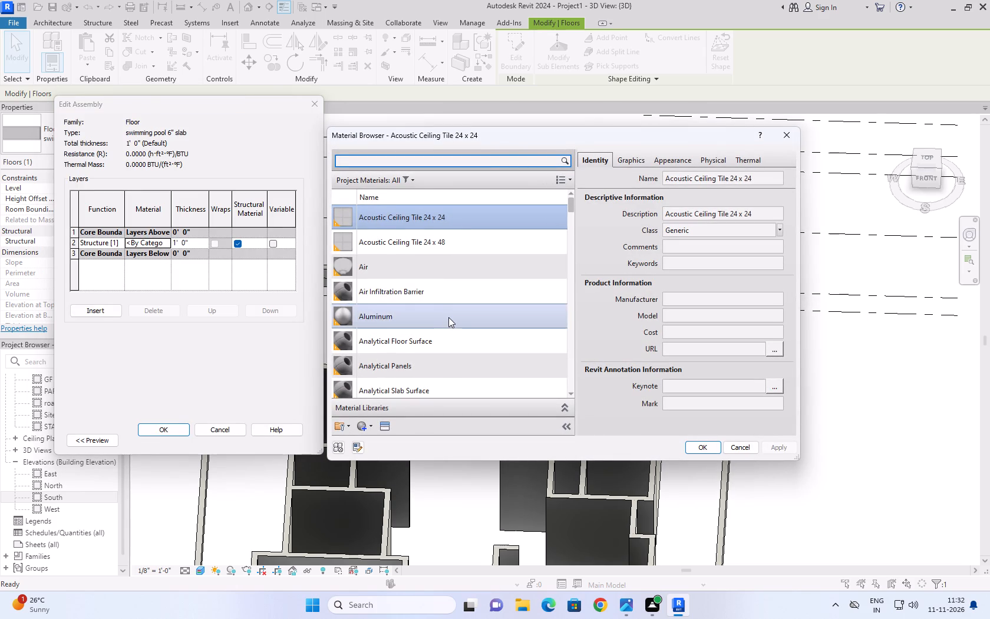
scroll(449, 318, "down", 20)
scroll(449, 318, "down", 16)
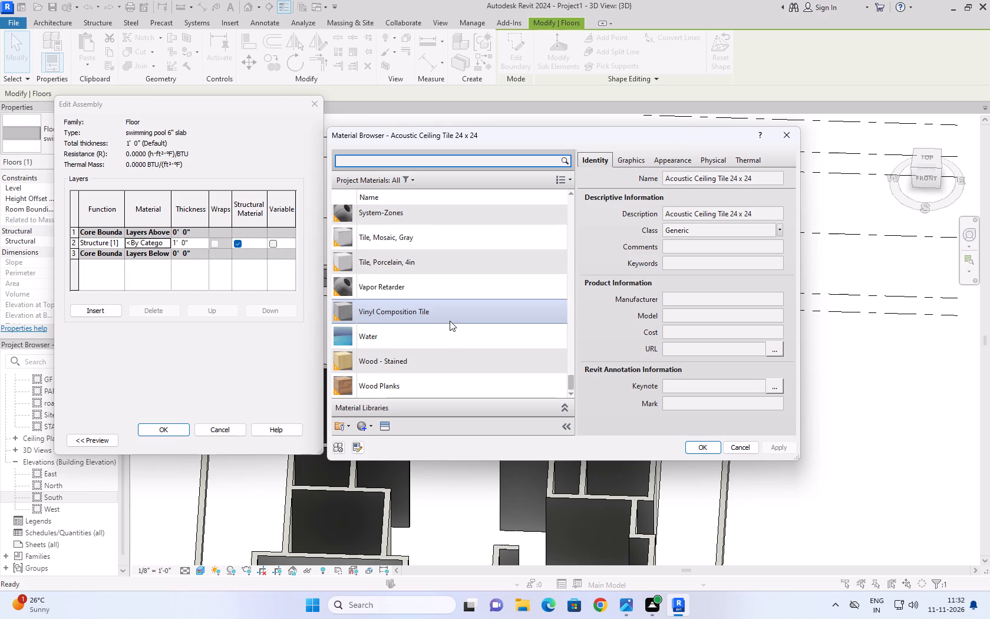
left_click(410, 335)
left_click(410, 335)
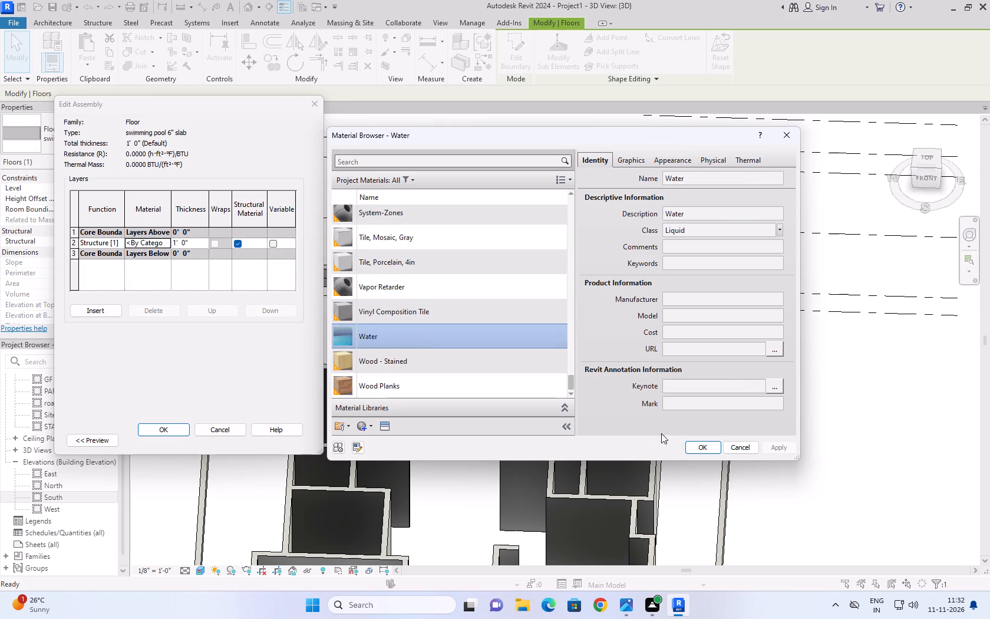
left_click(682, 443)
left_click(692, 446)
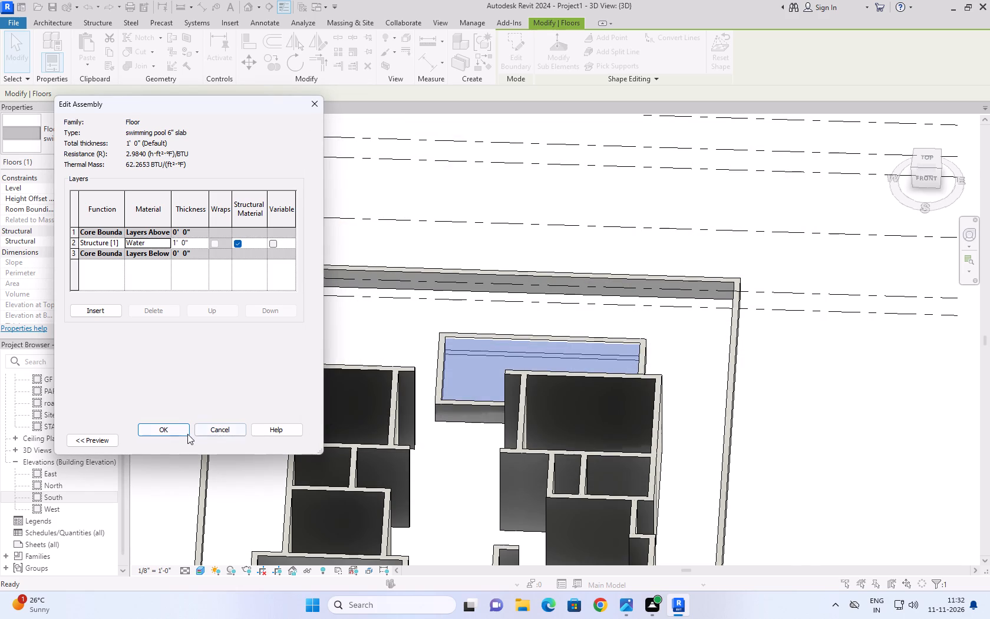
left_click(186, 434)
left_click(294, 447)
left_click(295, 443)
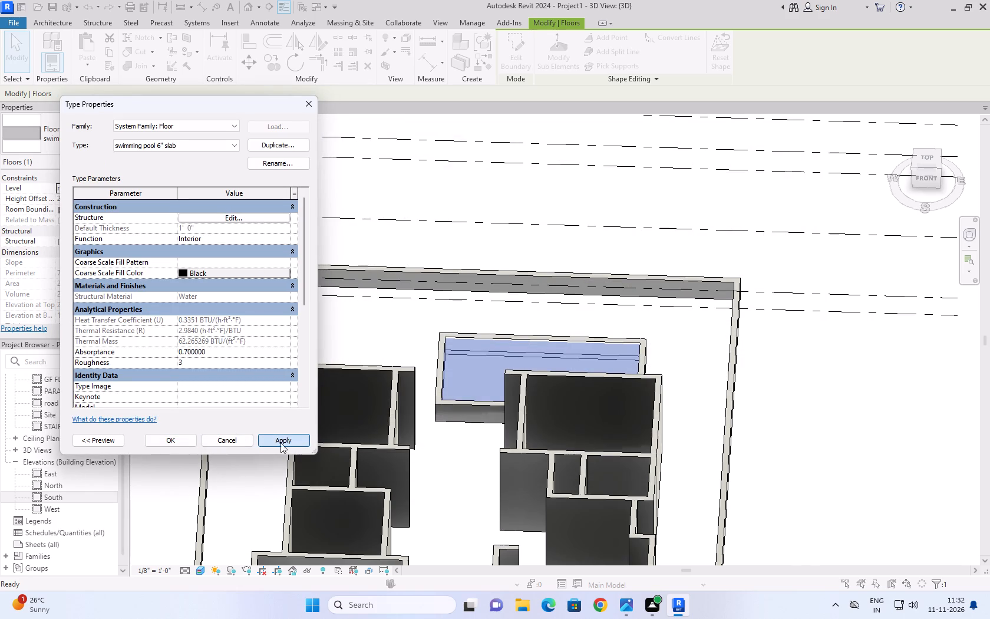
left_click(176, 439)
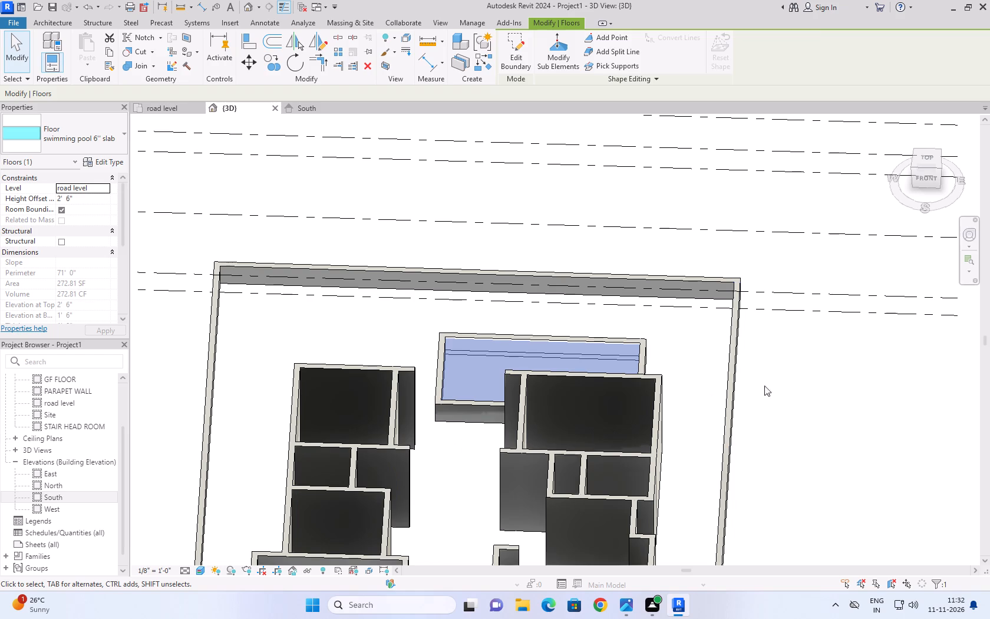
left_click(811, 377)
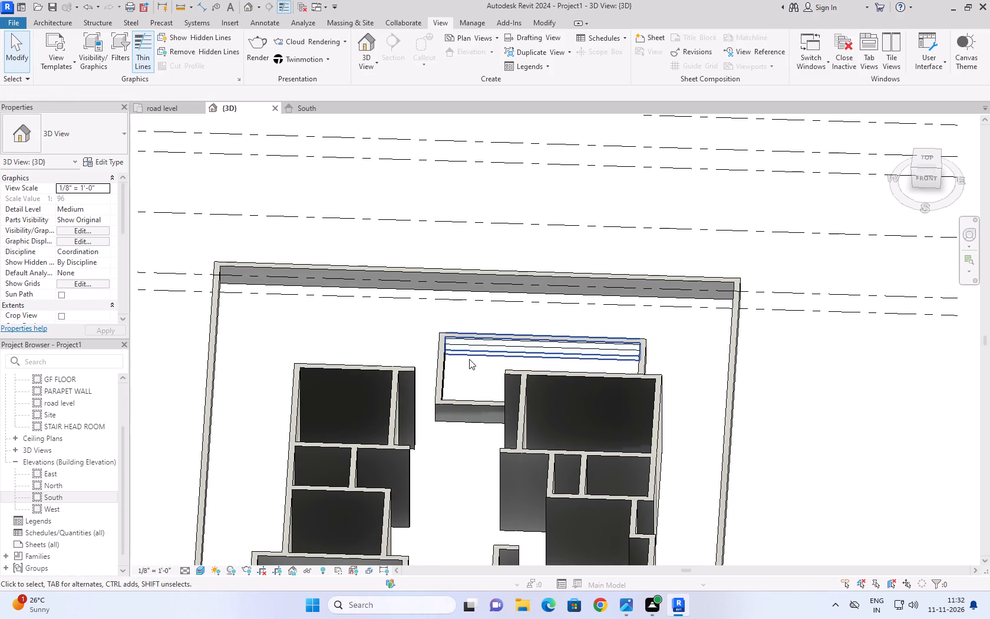
Set the 3D view's visual style to Realistic.
left_click(199, 573)
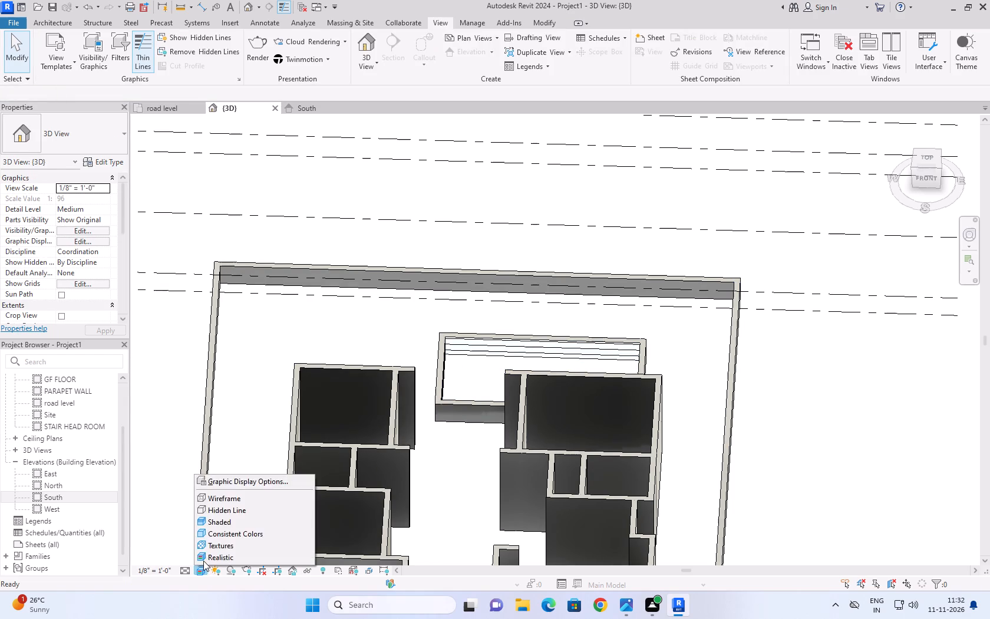
left_click(203, 561)
left_click(746, 427)
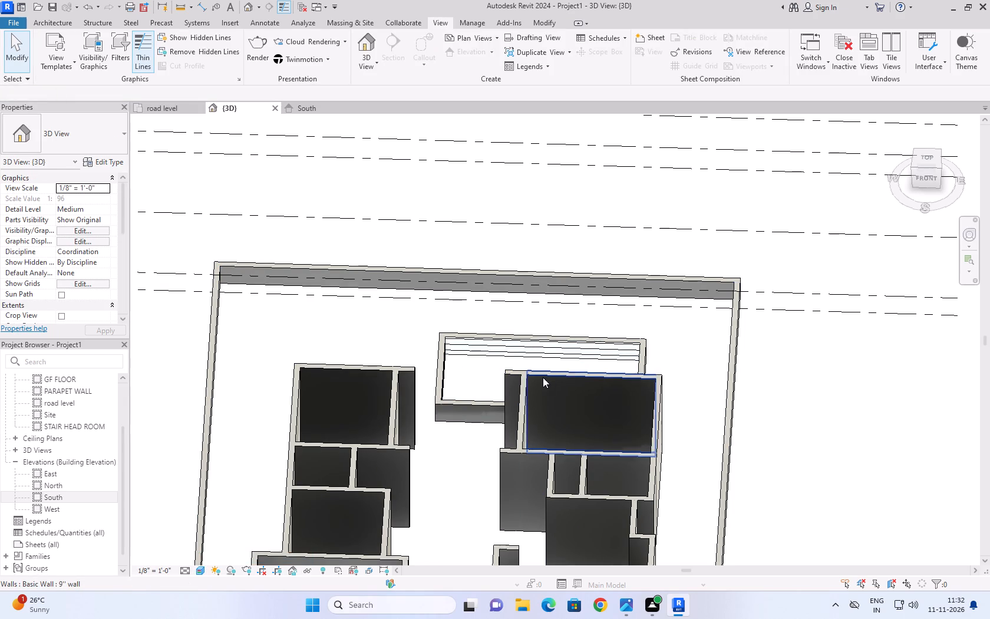
Nudge the swimming pool slab away from the house in the 3D view toward the pool's far wall, and clear the selection.
left_click(448, 358)
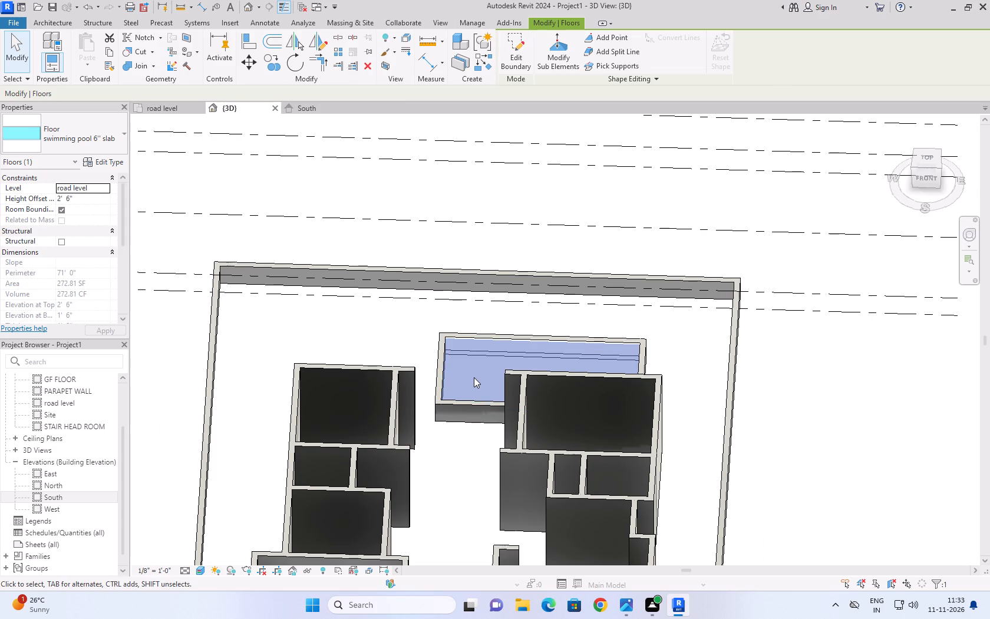
scroll(474, 377, "up", 10)
left_click(474, 377)
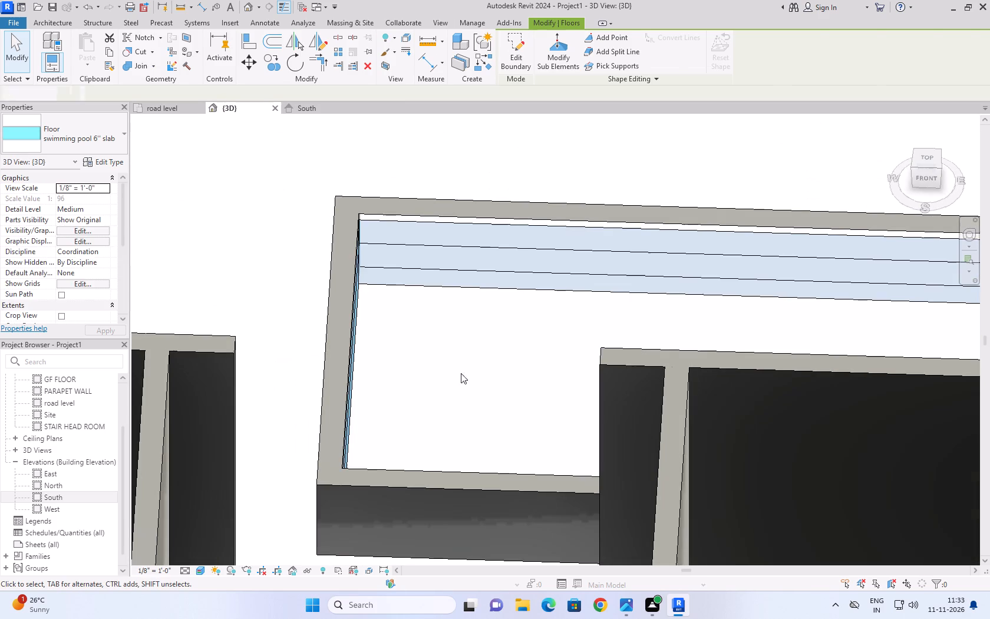
left_click(259, 297)
left_click(357, 343)
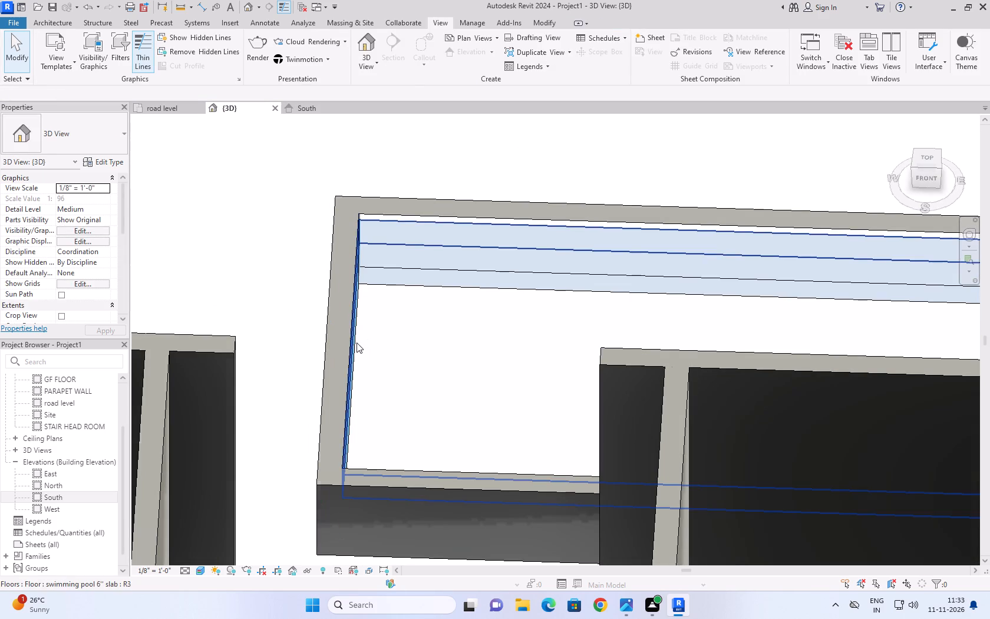
key("Up")
key("Up")
key("Up")
key("Up")
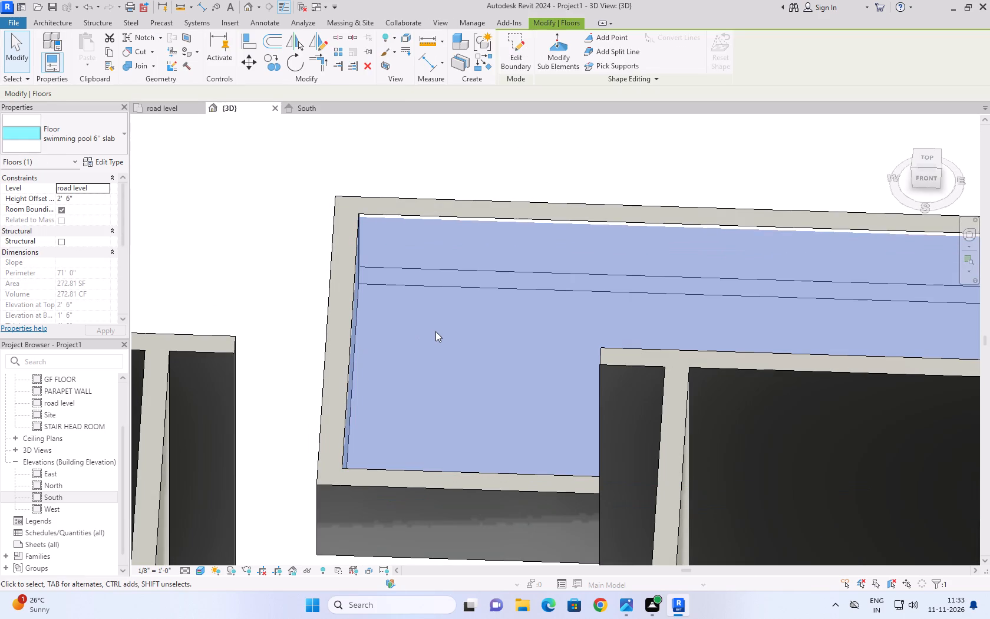
key("Up")
key("Up")
key("Up")
key("Up")
key("Up")
key("Up")
key("Up")
key("Up")
key("Up")
key("Up")
key("Up")
key("Up")
key("Up")
key("Up")
key("Up")
key("Up")
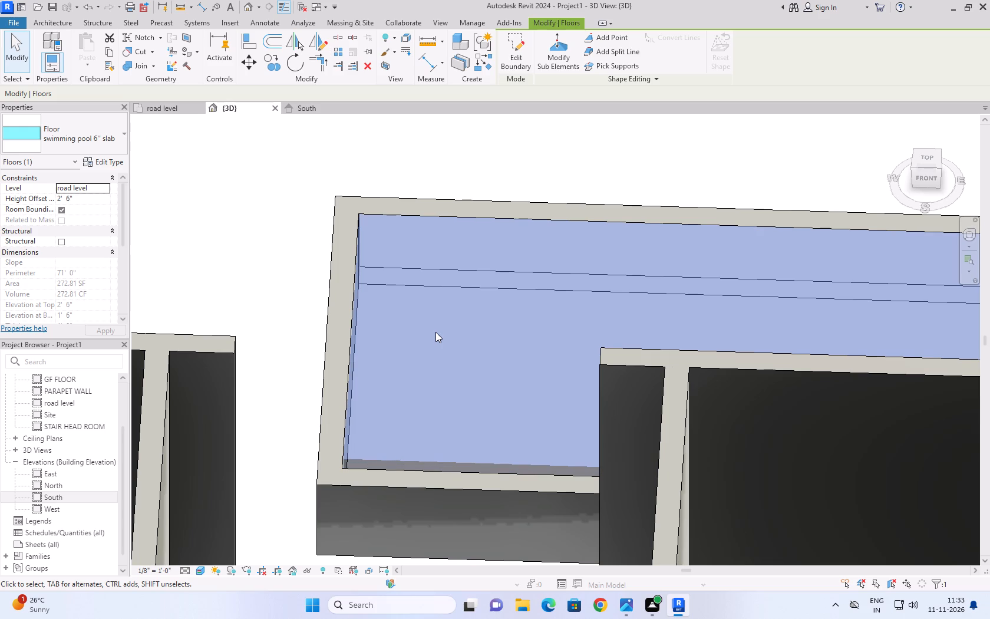
key("Up")
key("Up")
key("Down")
key("Down")
left_click(237, 270)
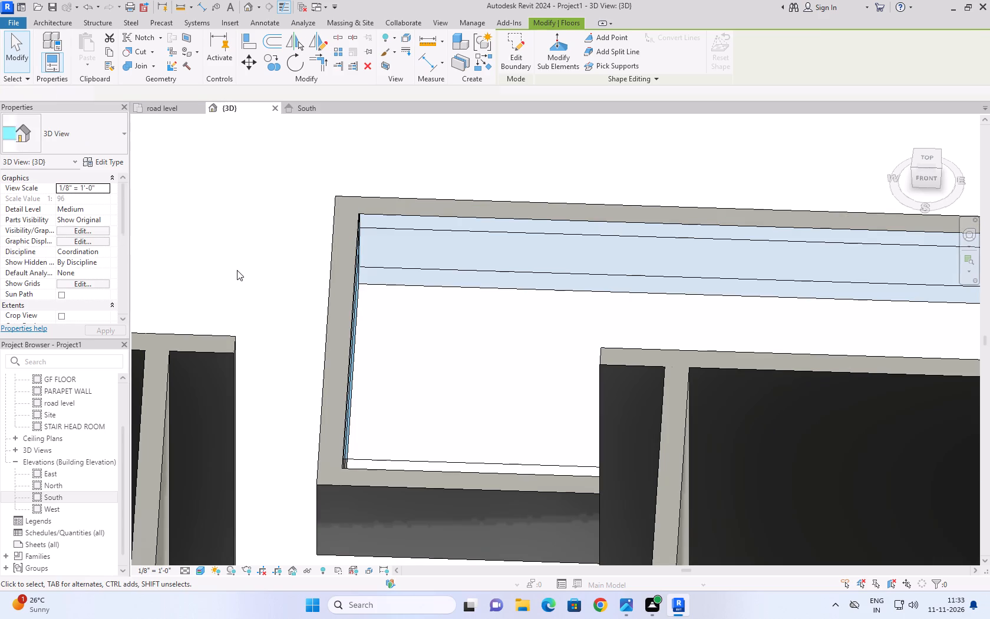
Move the swimming pool slab vertically in the South elevation to a height offset of 0' 0" from road level.
left_click(378, 462)
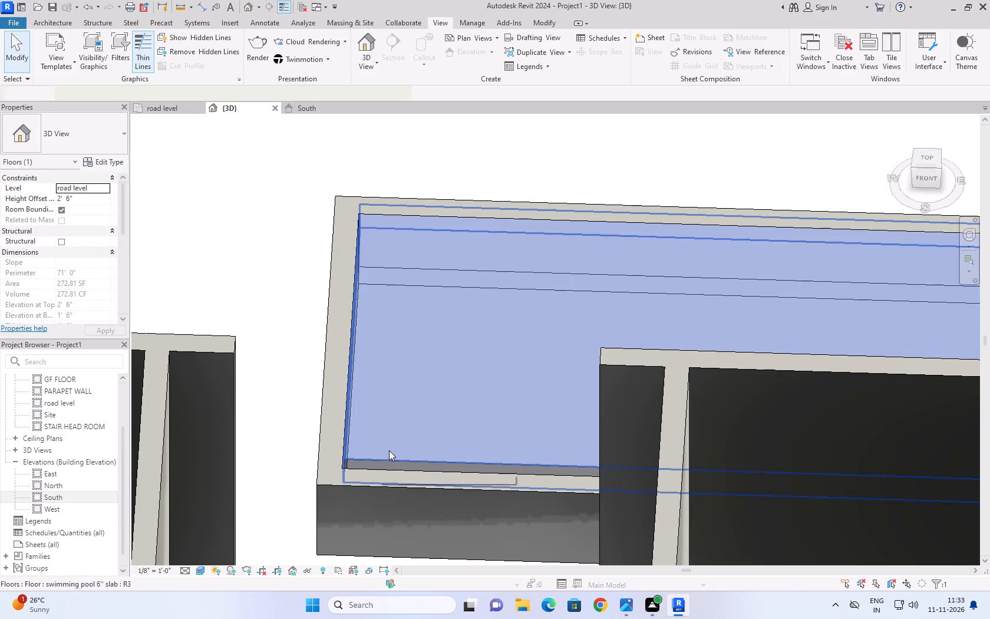
left_click(316, 113)
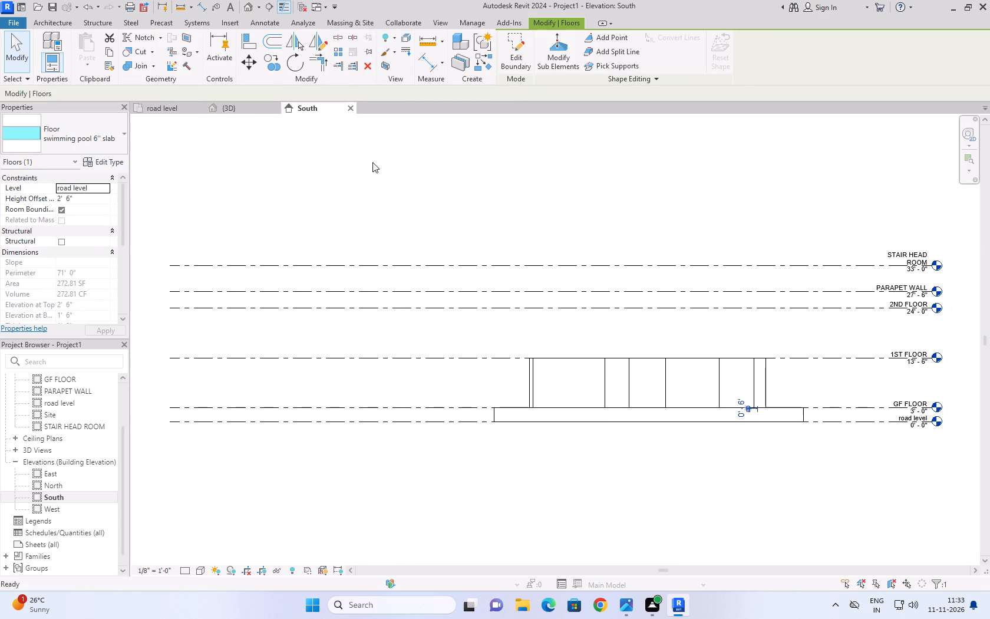
key("Up")
key("Up")
key("Up")
key("Up")
key("Up")
key("Up")
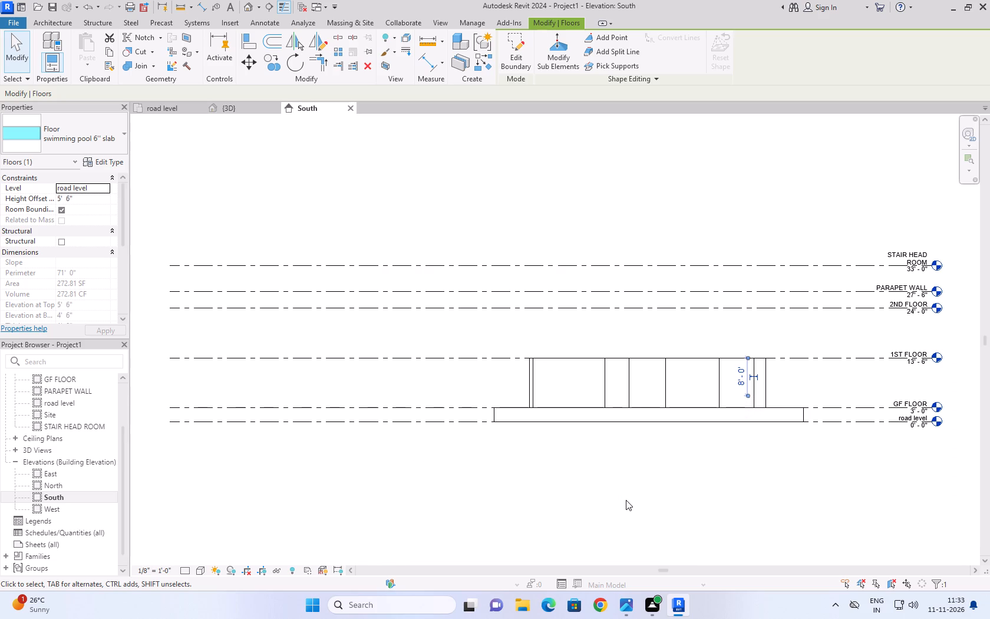
key("Down")
key("Down")
key("Down")
key("Down")
key("Down")
key("Down")
key("Down")
key("Down")
key("Down")
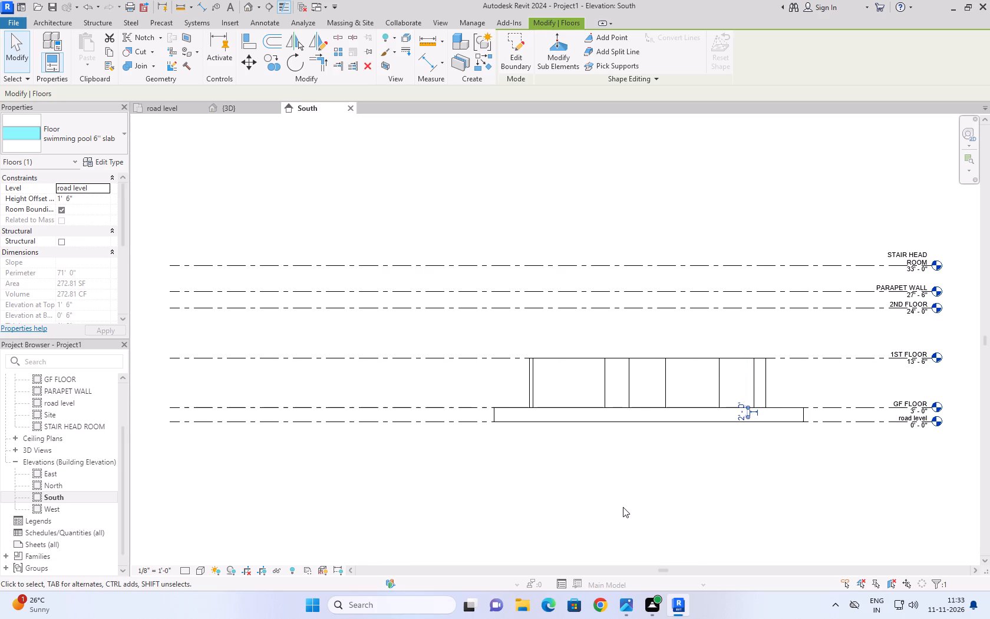
key("Down")
key("Down")
key("Down")
key("Down")
key("Up")
key("Up")
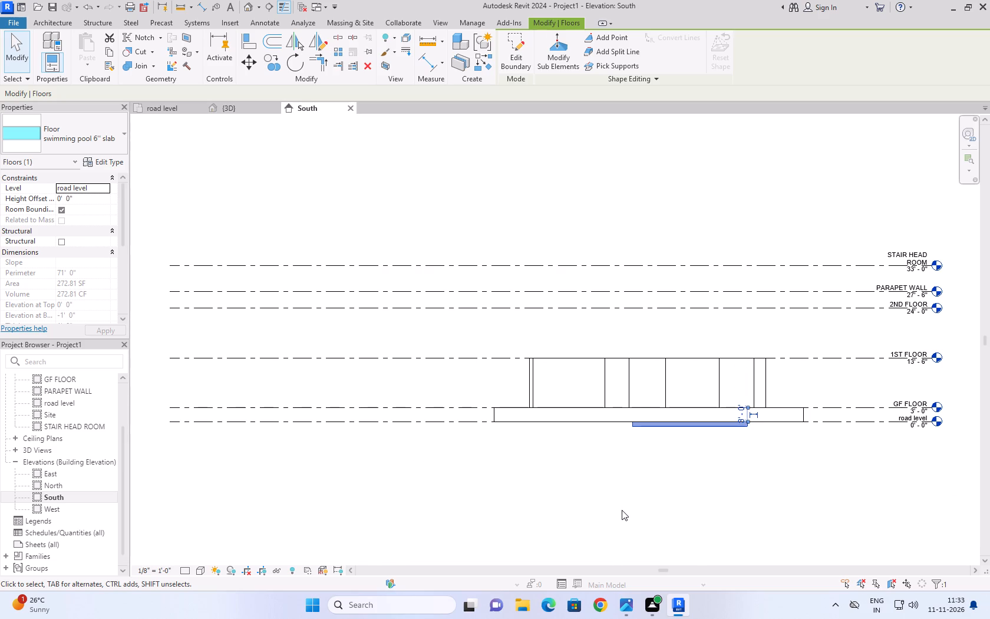
left_click(613, 519)
Examine the pool in the 3D view and compare the road level floor plan with the reference plan image.
left_click(236, 113)
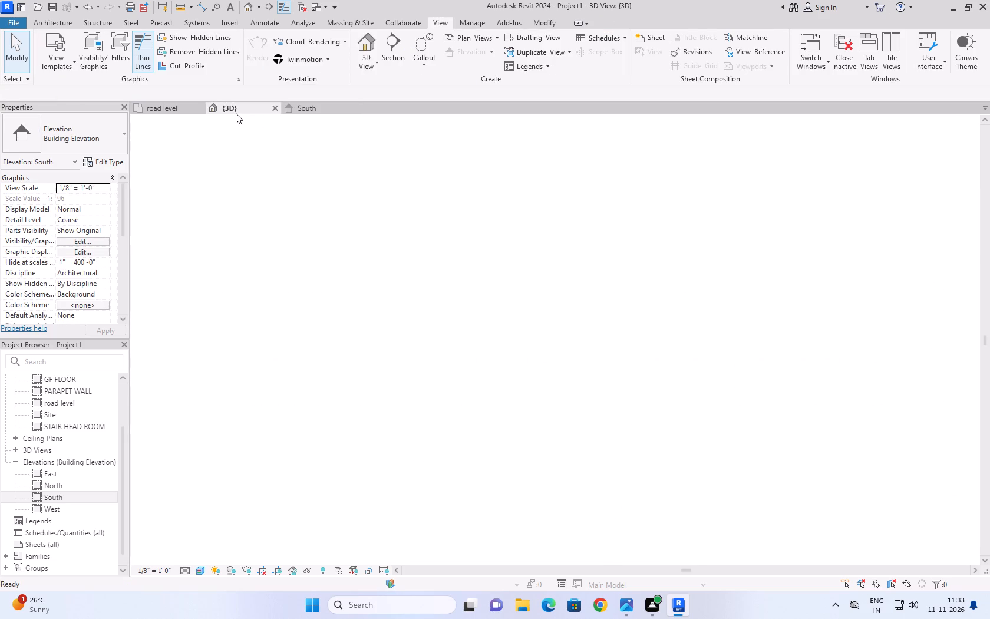
scroll(510, 373, "down", 8)
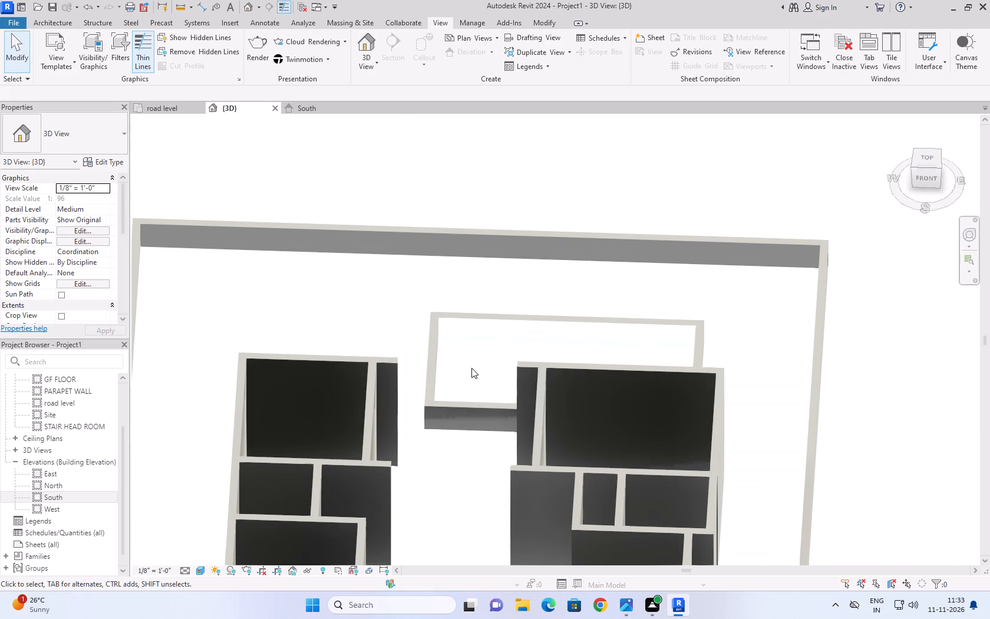
scroll(796, 331, "down", 4)
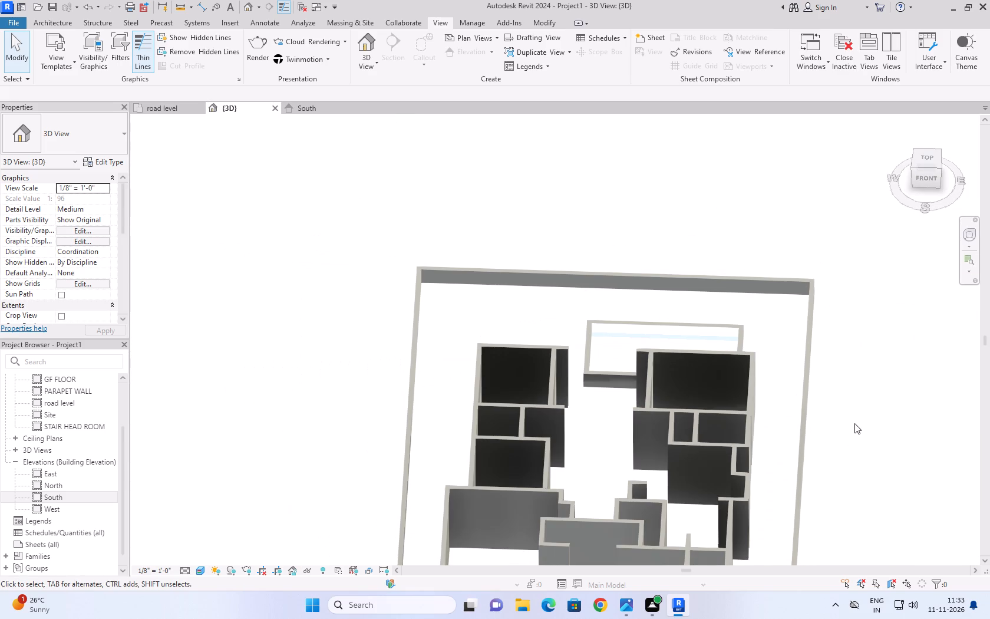
scroll(858, 423, "down", 4)
left_click(417, 358)
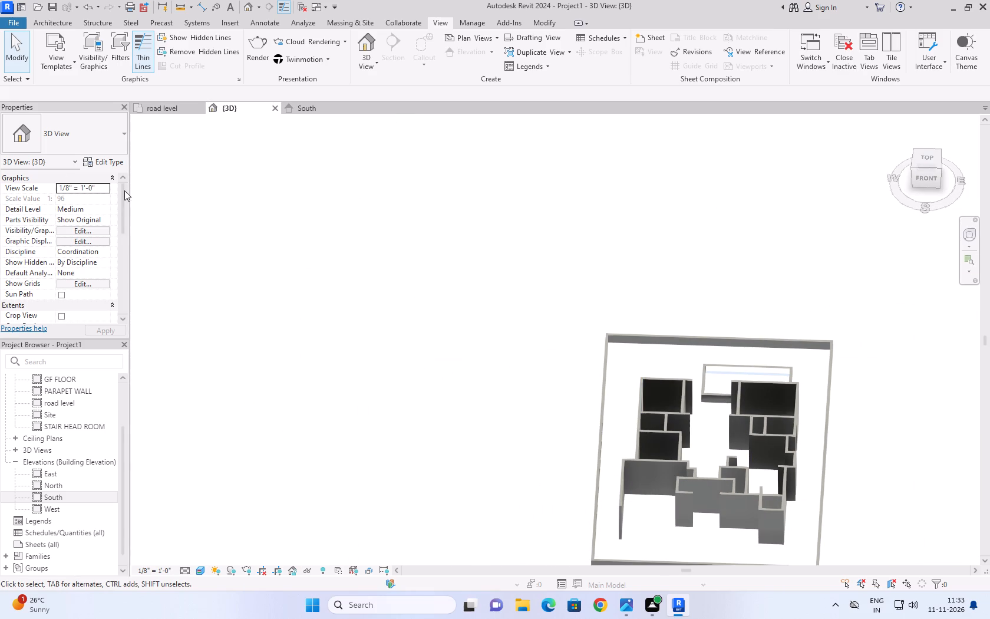
left_click(177, 106)
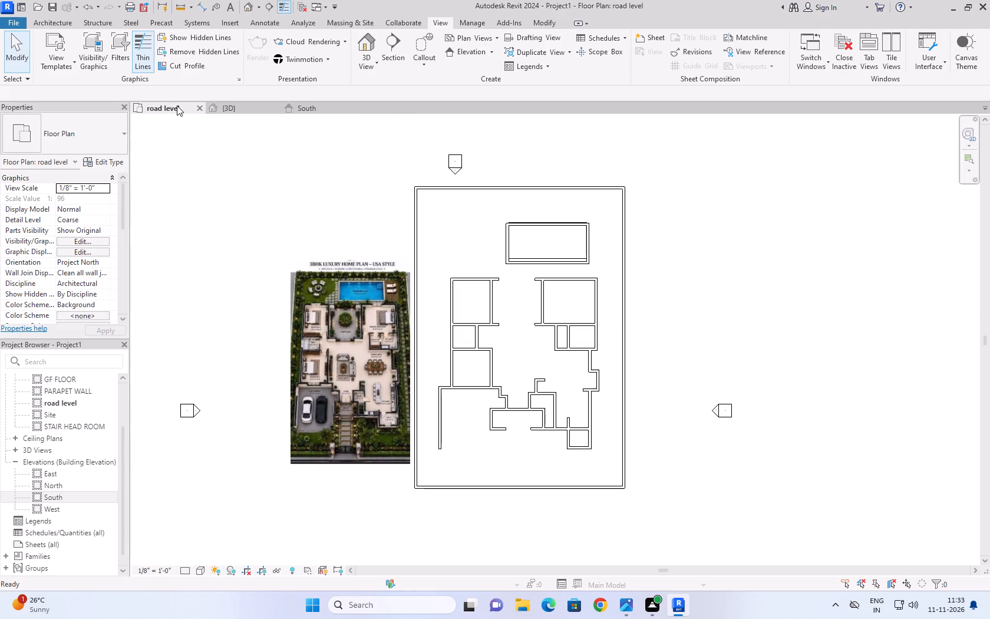
scroll(502, 446, "up", 2)
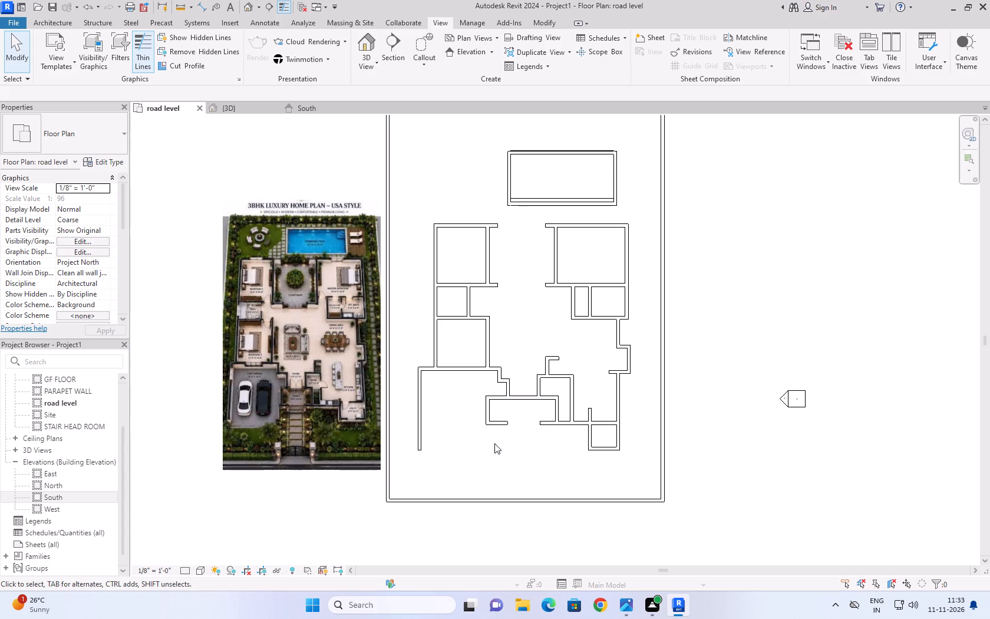
middle_click_drag(328, 235, 349, 310)
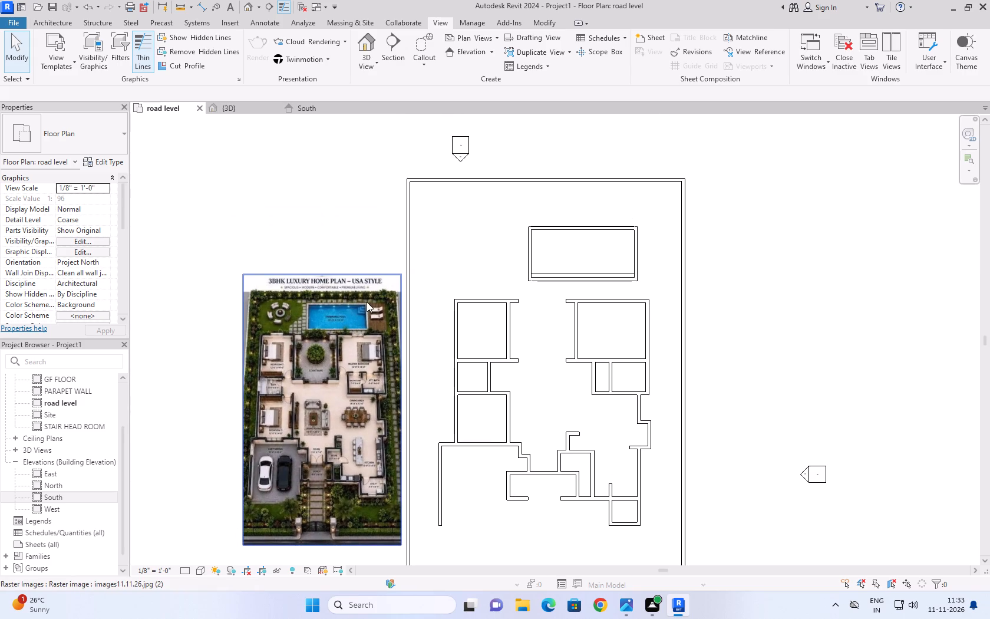
scroll(282, 340, "up", 3)
scroll(278, 282, "down", 3)
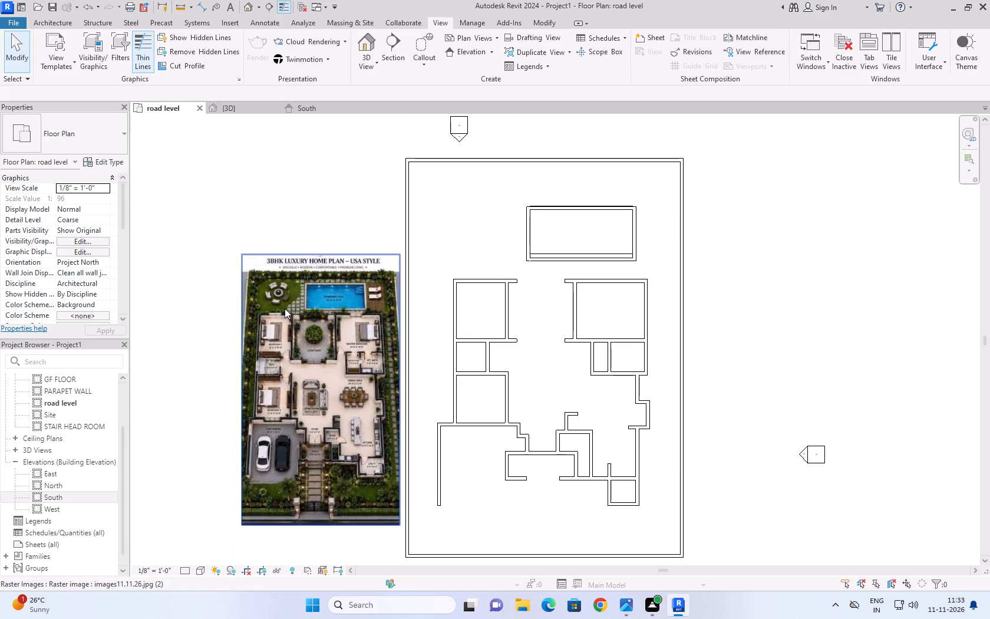
scroll(301, 327, "up", 5)
middle_click_drag(301, 323, 259, 283)
scroll(259, 283, "down", 4)
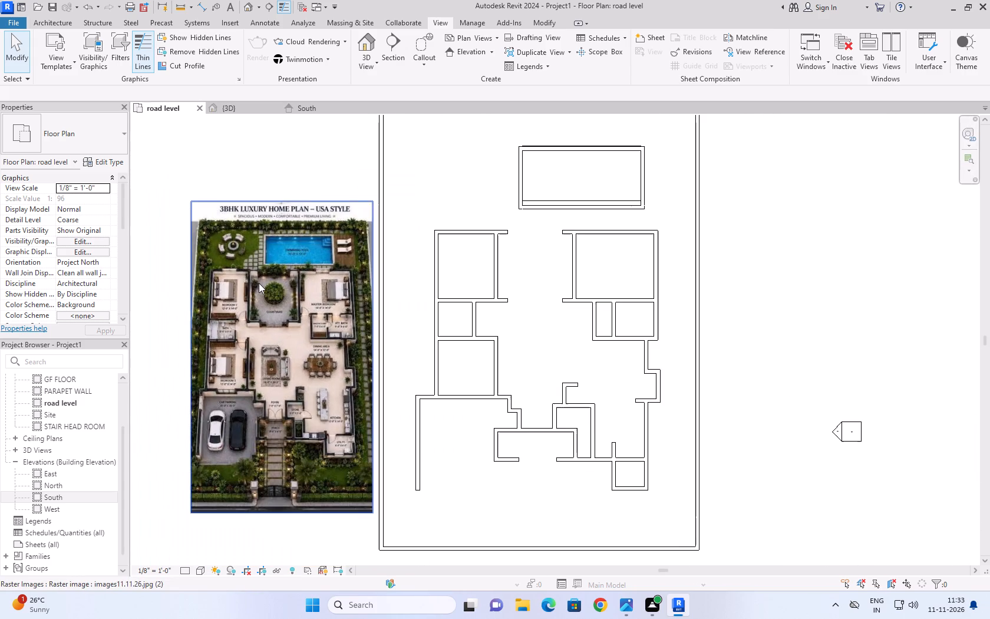
Draw three chained 9" walls in the courtyard: 8' 0" parallel to the pool, a 45° corner about 2' 9", and 5' 0" perpendicular.
scroll(248, 353, "up", 2)
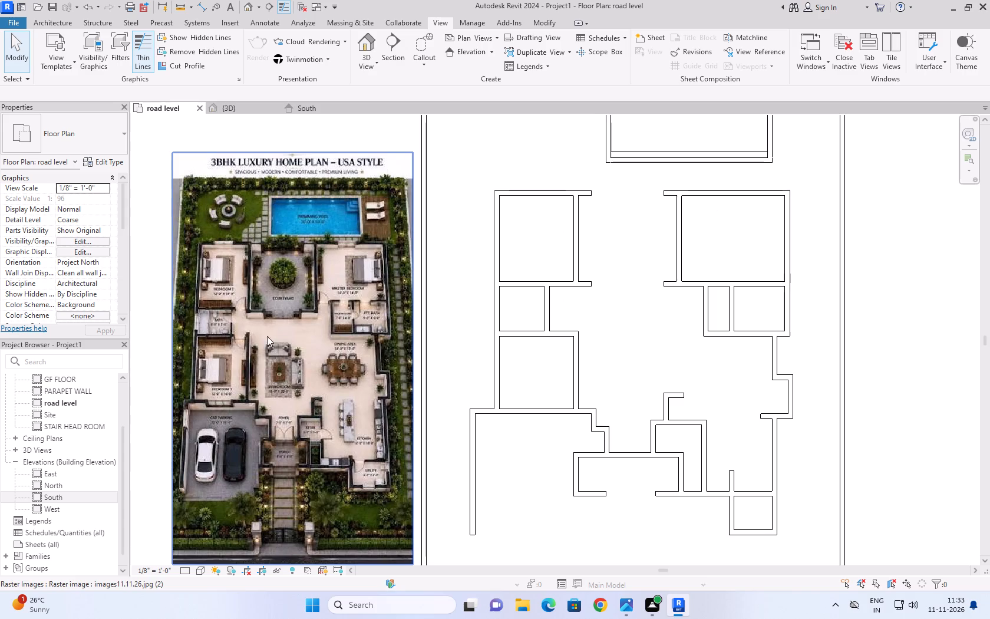
middle_click_drag(273, 302, 223, 376)
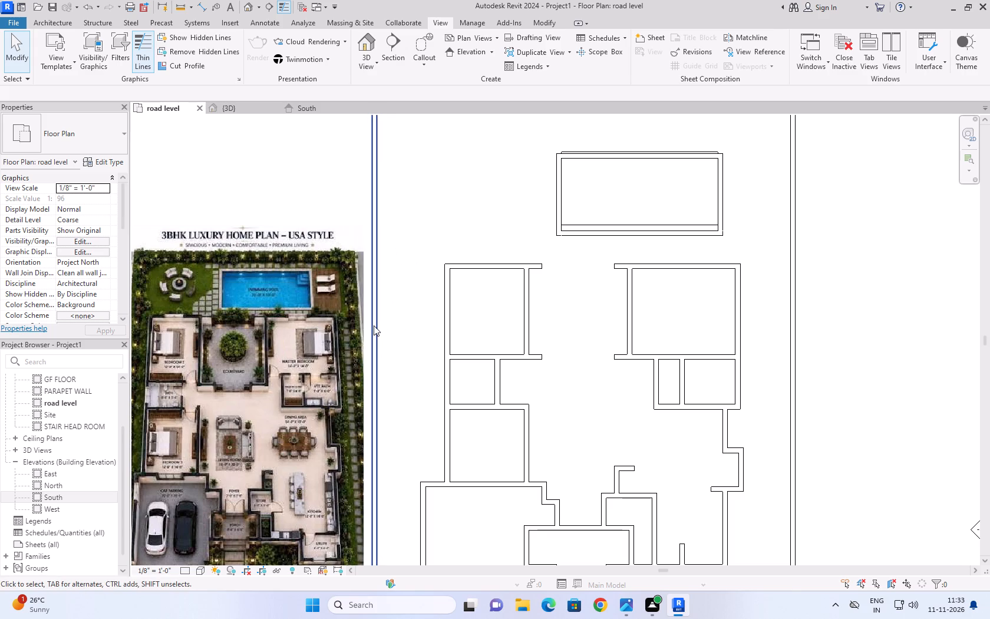
type("wa")
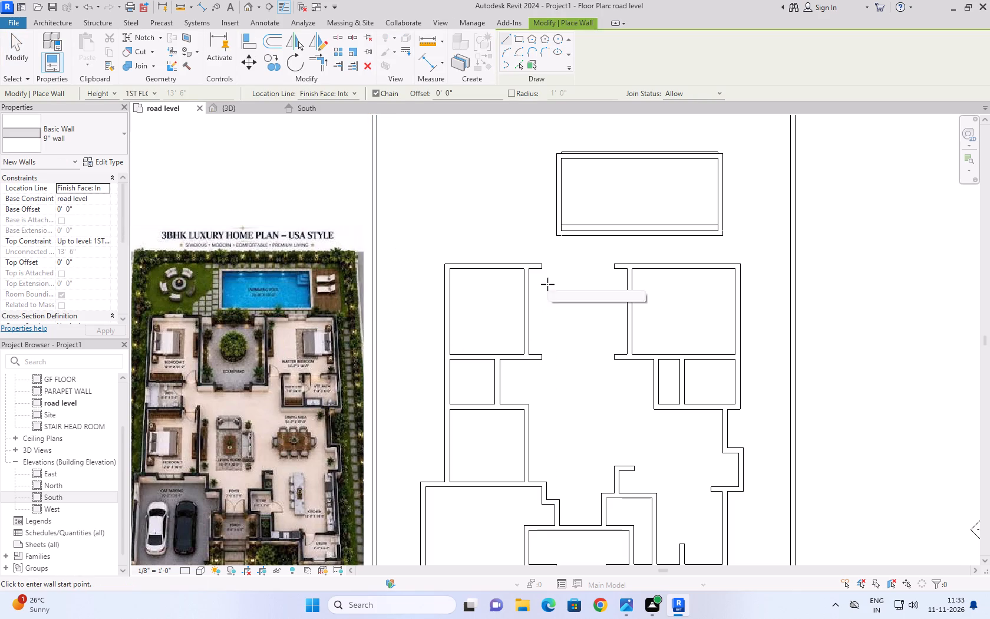
left_click(547, 287)
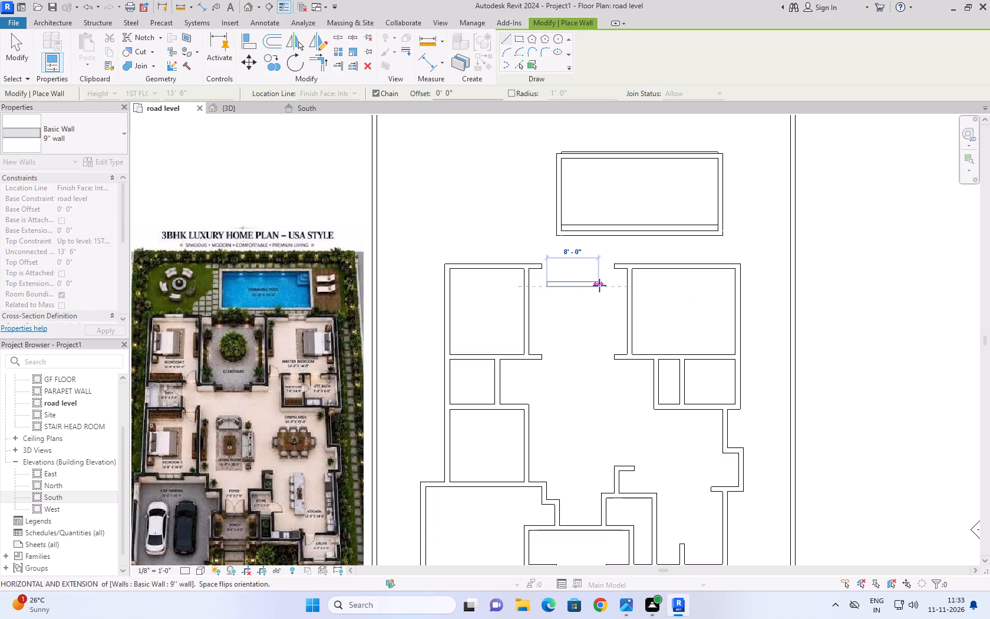
left_click(602, 285)
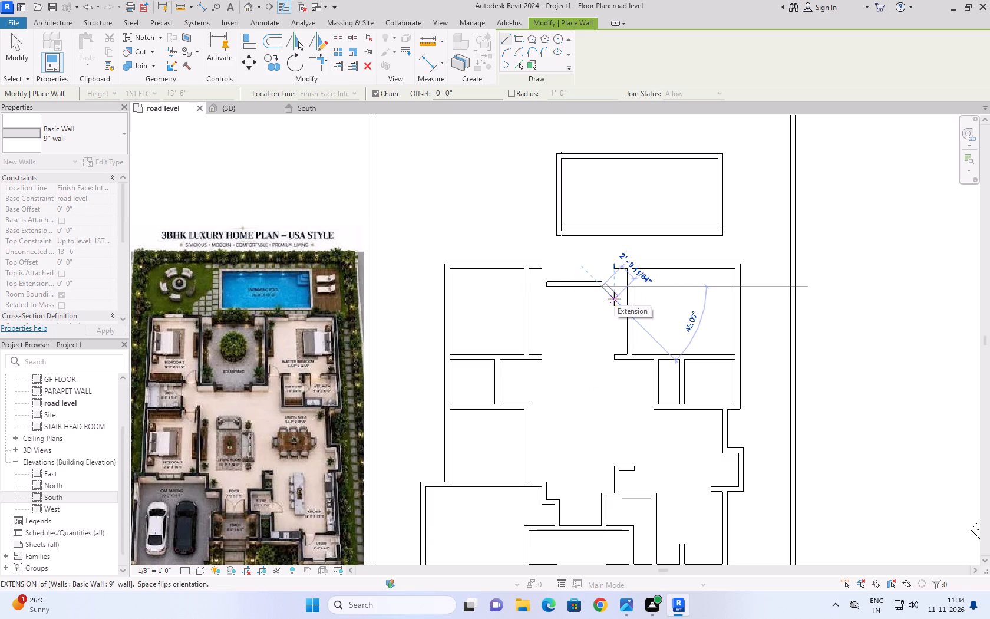
left_click(614, 299)
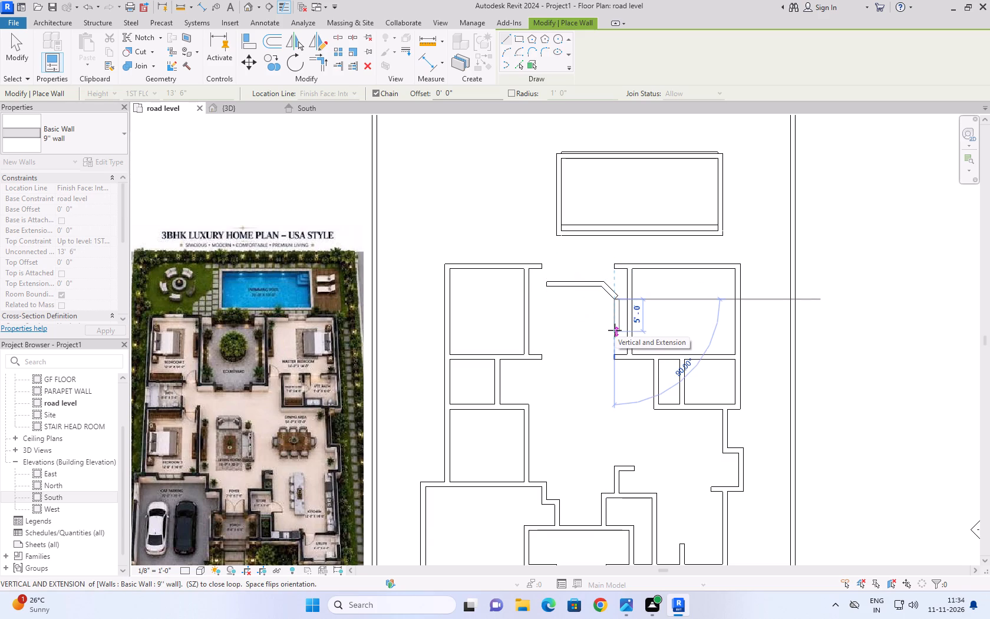
left_click(615, 330)
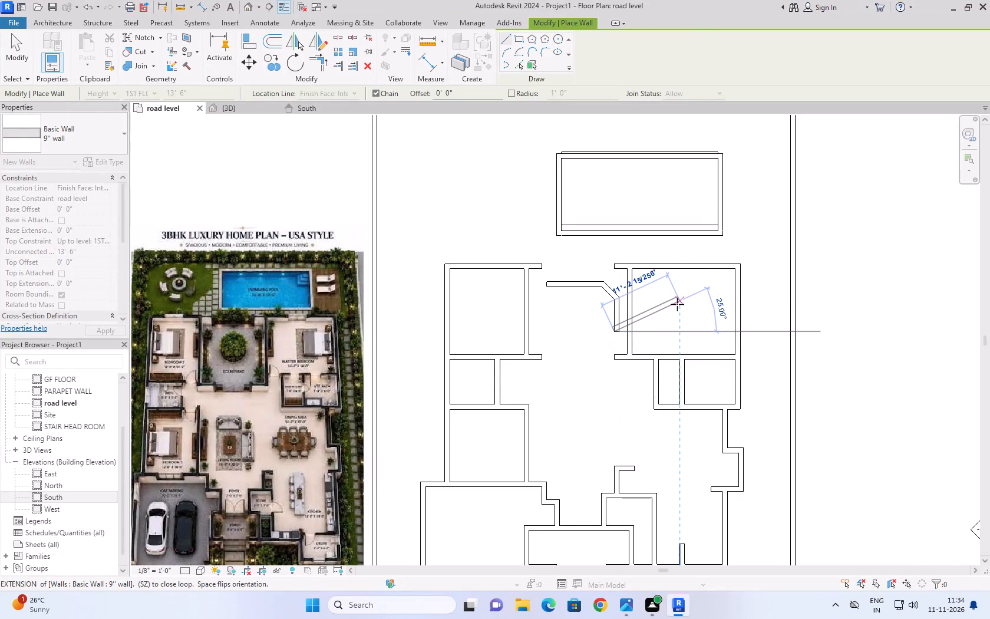
key("Escape")
key("Escape")
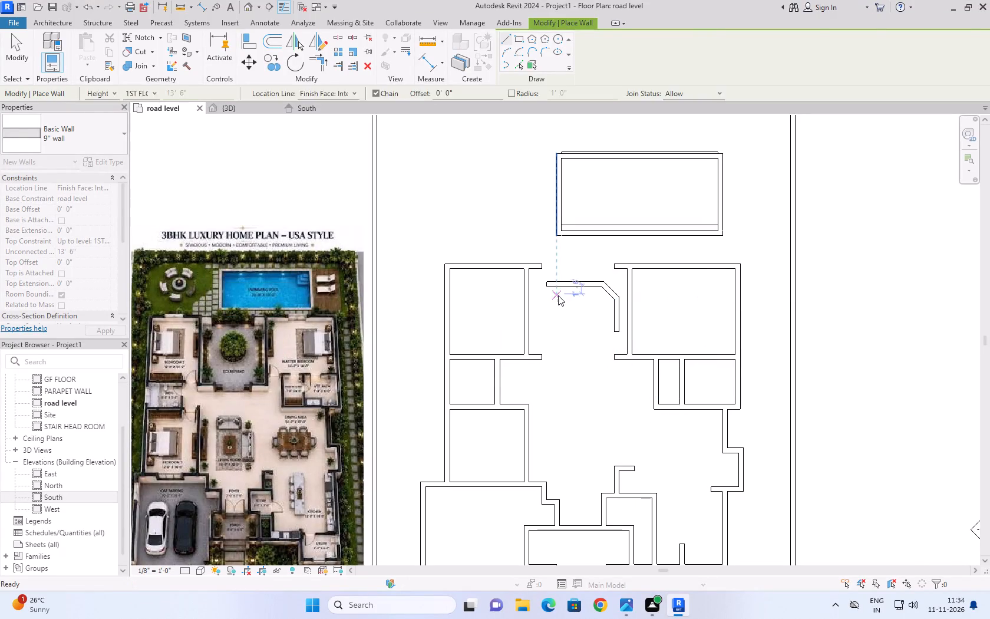
key("Escape")
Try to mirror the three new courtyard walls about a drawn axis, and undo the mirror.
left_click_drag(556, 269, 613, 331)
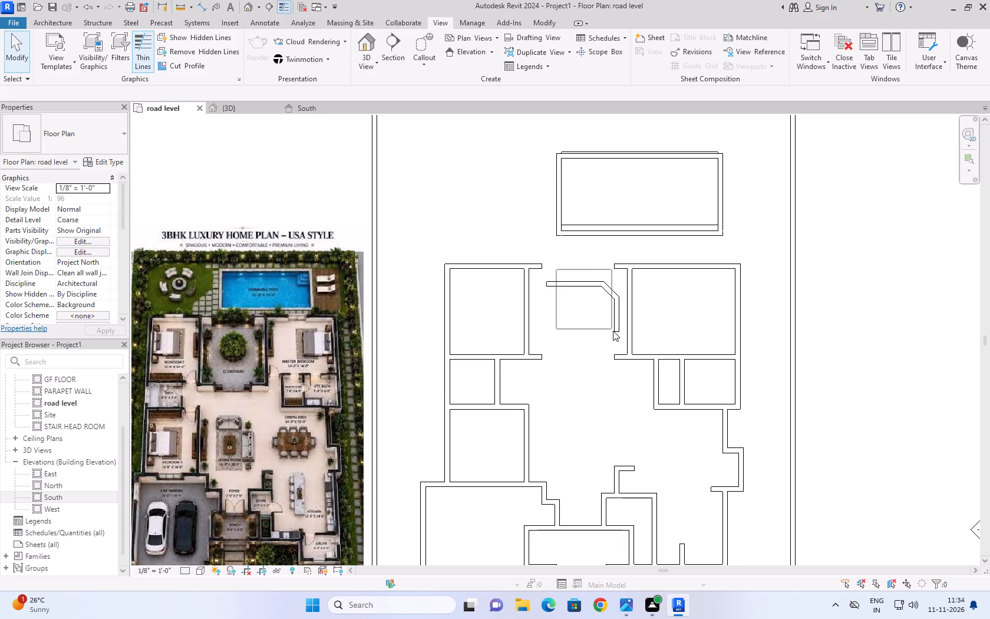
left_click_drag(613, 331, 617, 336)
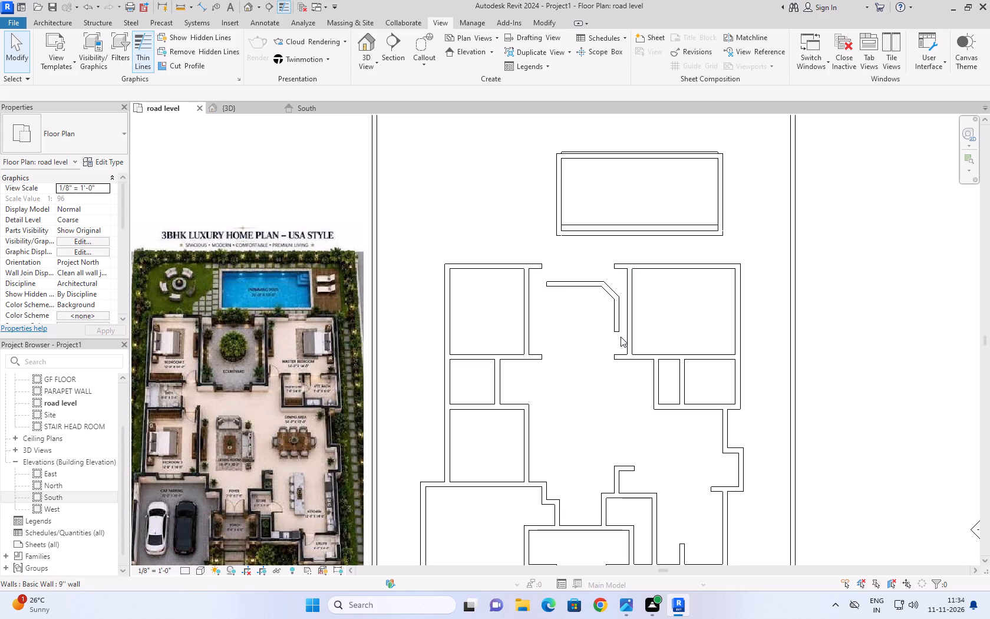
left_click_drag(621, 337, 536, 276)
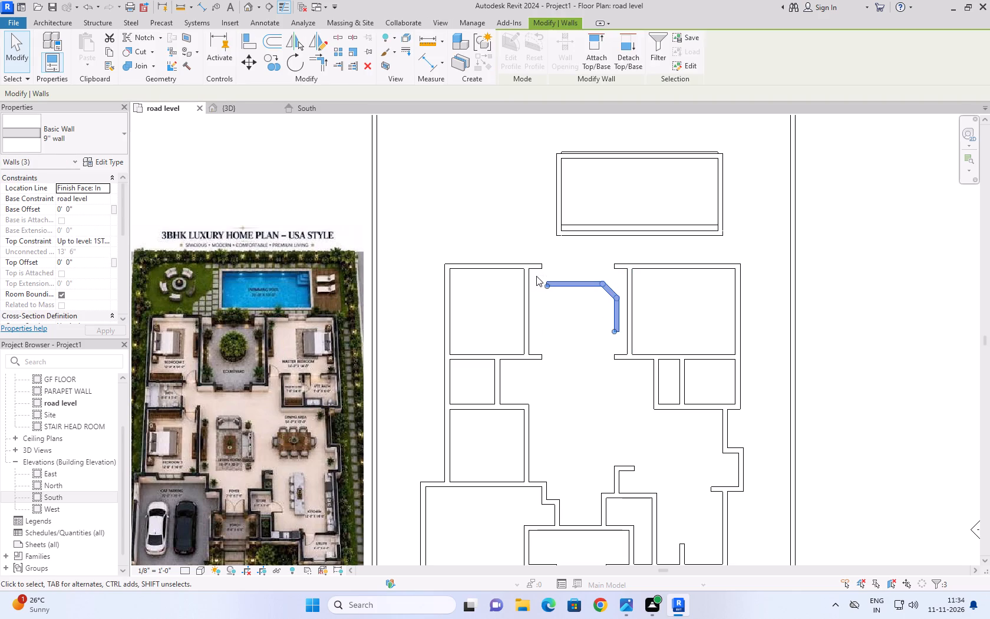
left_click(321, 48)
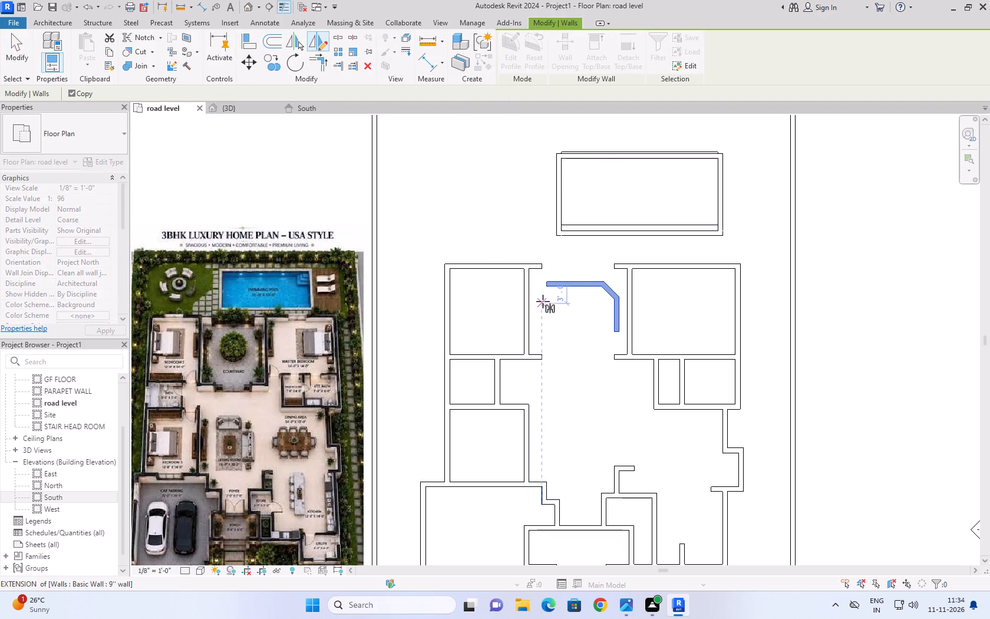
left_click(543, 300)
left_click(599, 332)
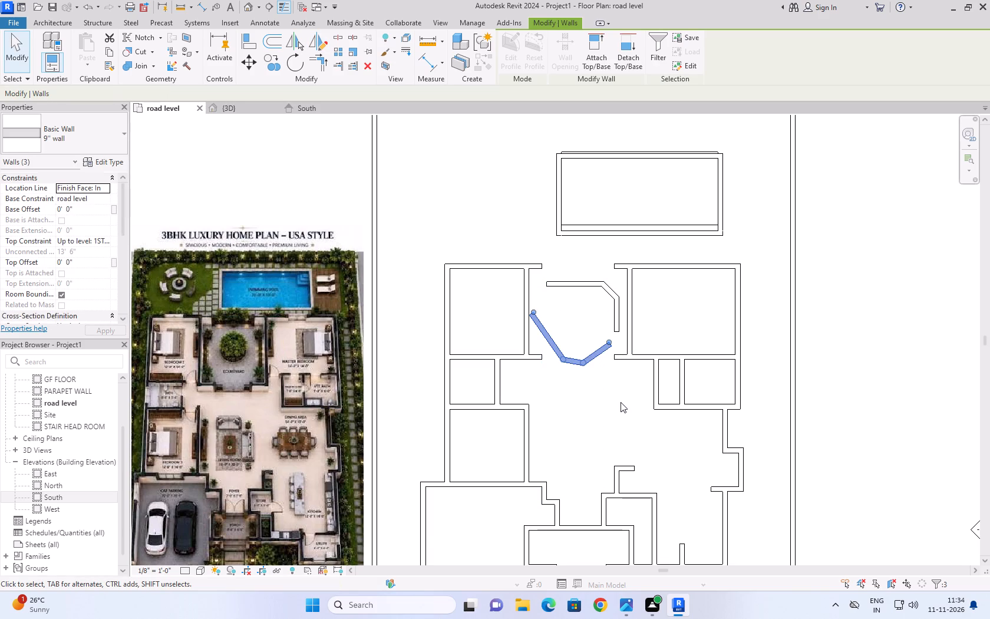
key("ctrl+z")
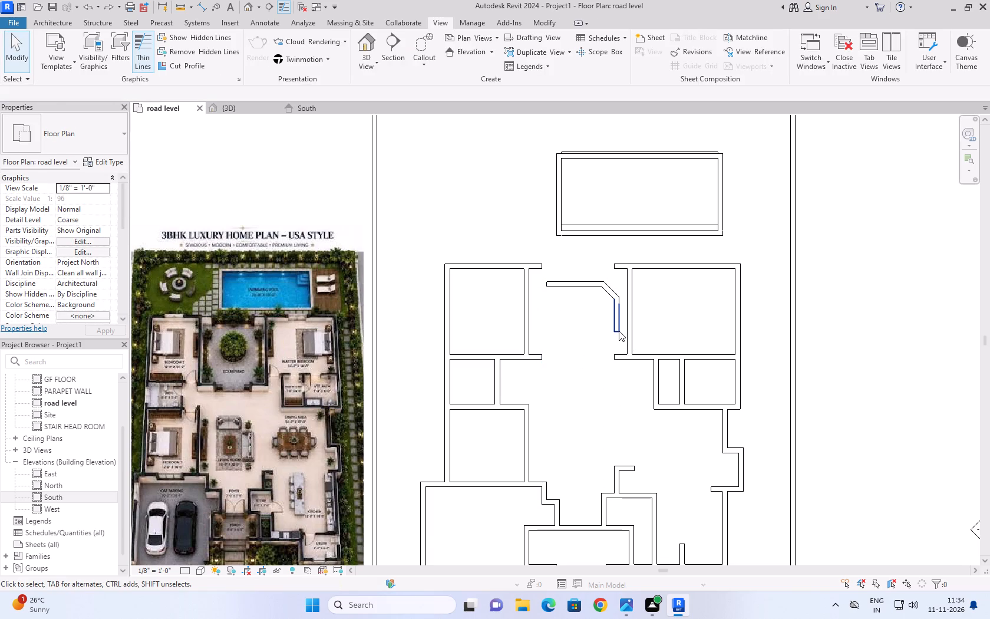
Close the courtyard octagon with matching 9" walls: angled corners, a side about 8' opposite the first, and a 5' 6" side beside Bedroom 1.
left_click(619, 331)
key("c")
key("s")
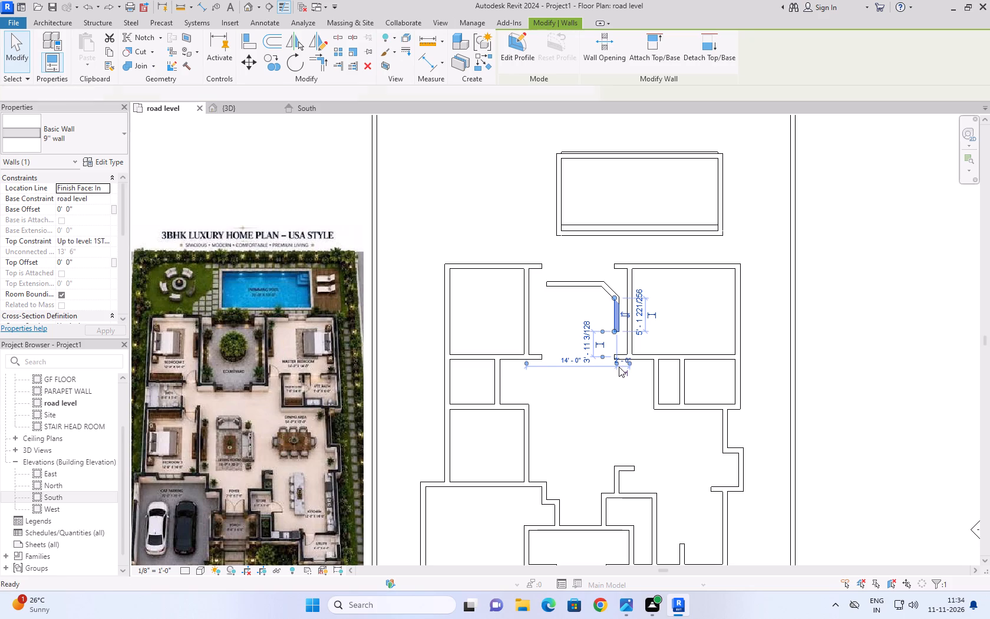
left_click(615, 332)
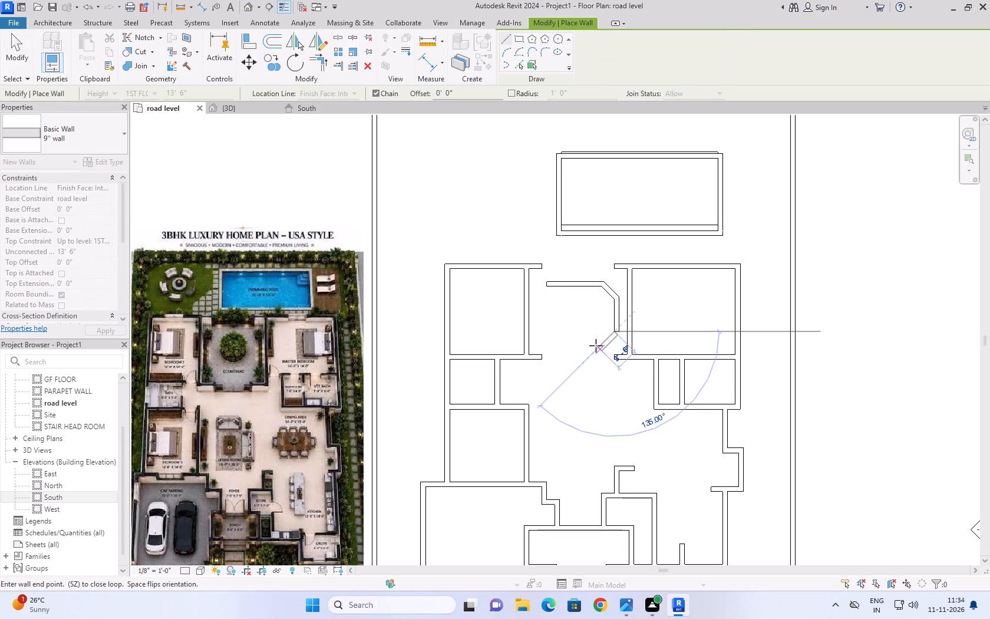
left_click(596, 345)
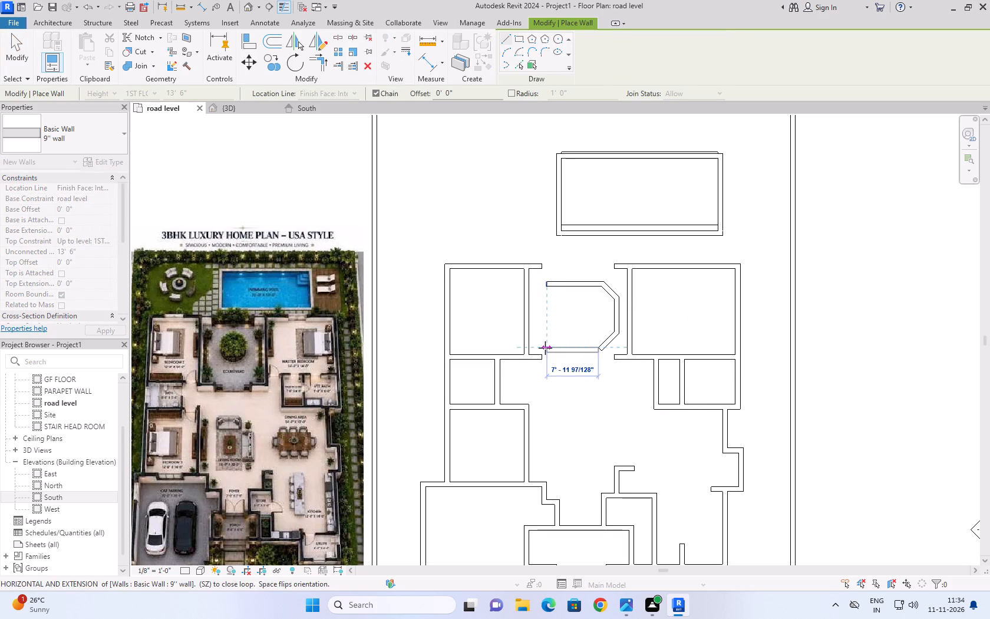
left_click(545, 348)
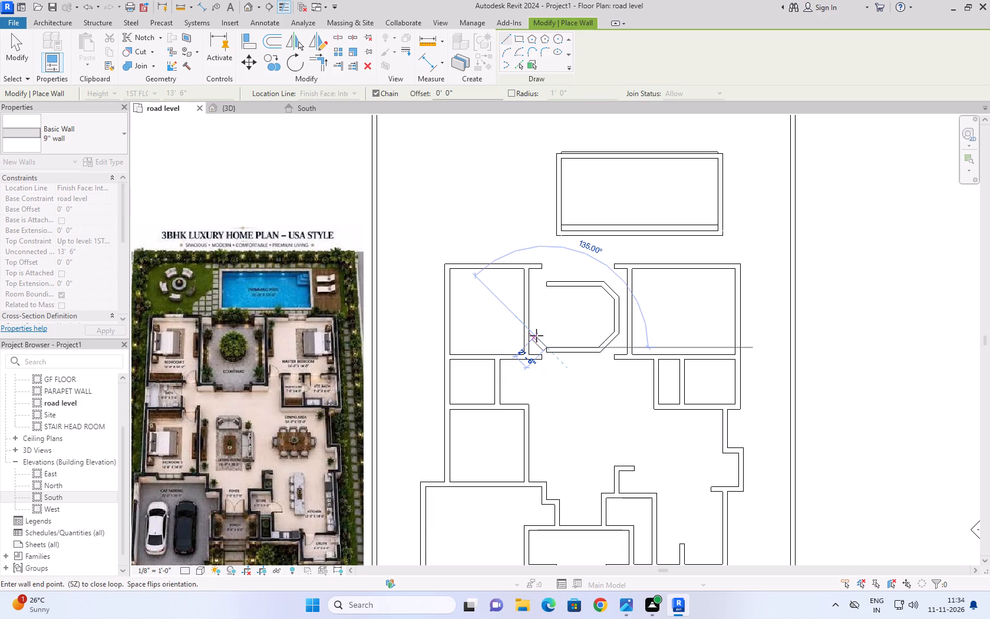
left_click(536, 335)
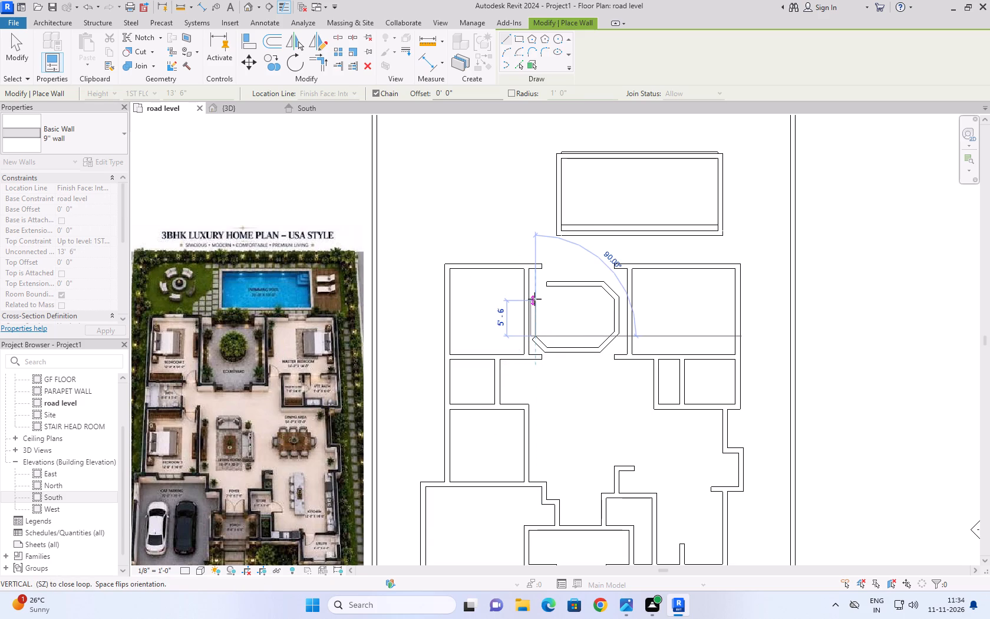
left_click(534, 299)
left_click(549, 289)
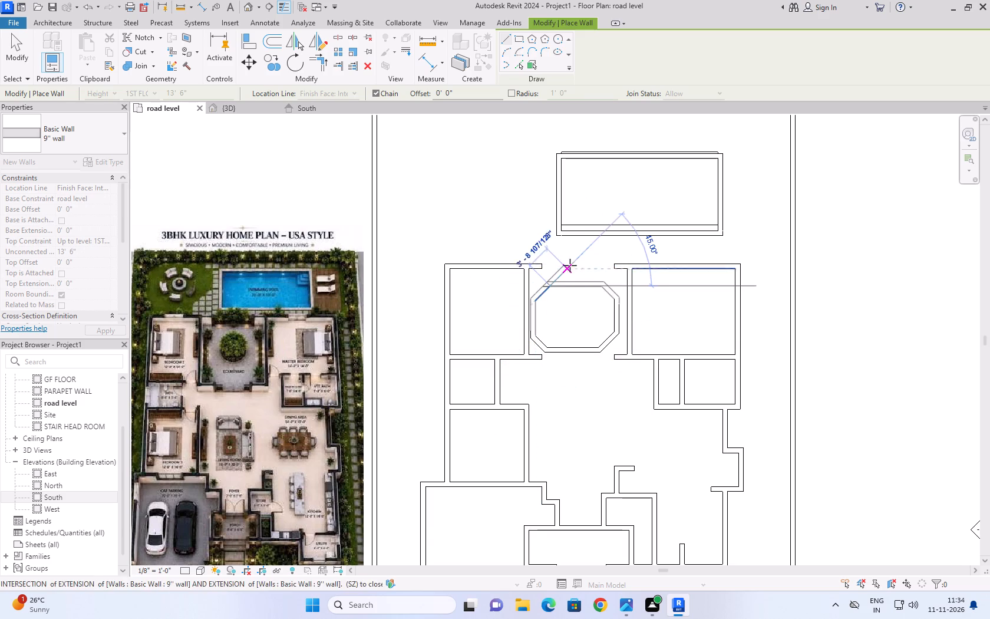
scroll(585, 259, "down", 4)
key("Escape")
key("Escape")
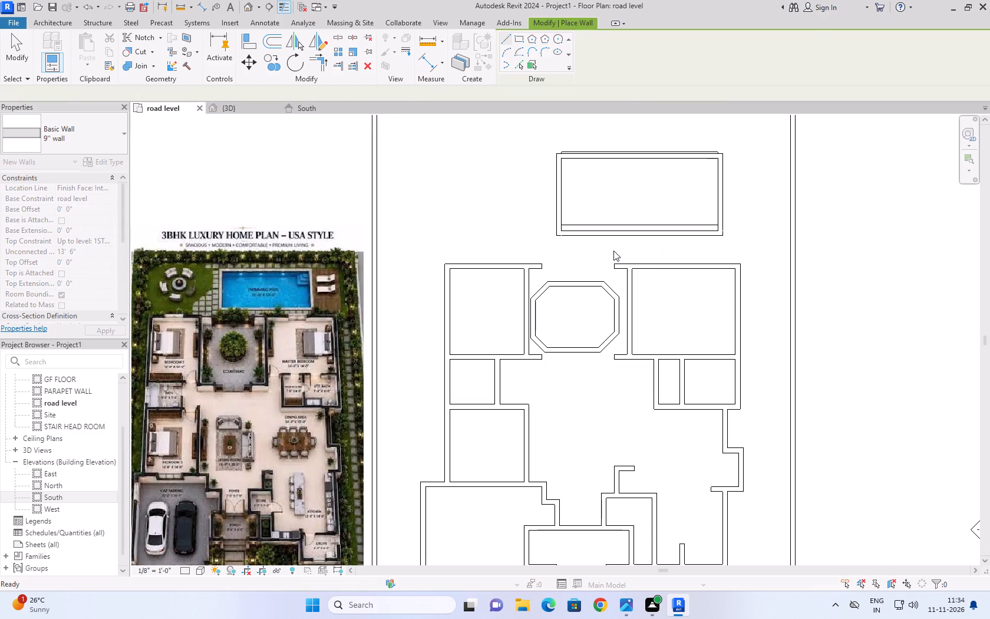
left_click(617, 317)
key("Escape")
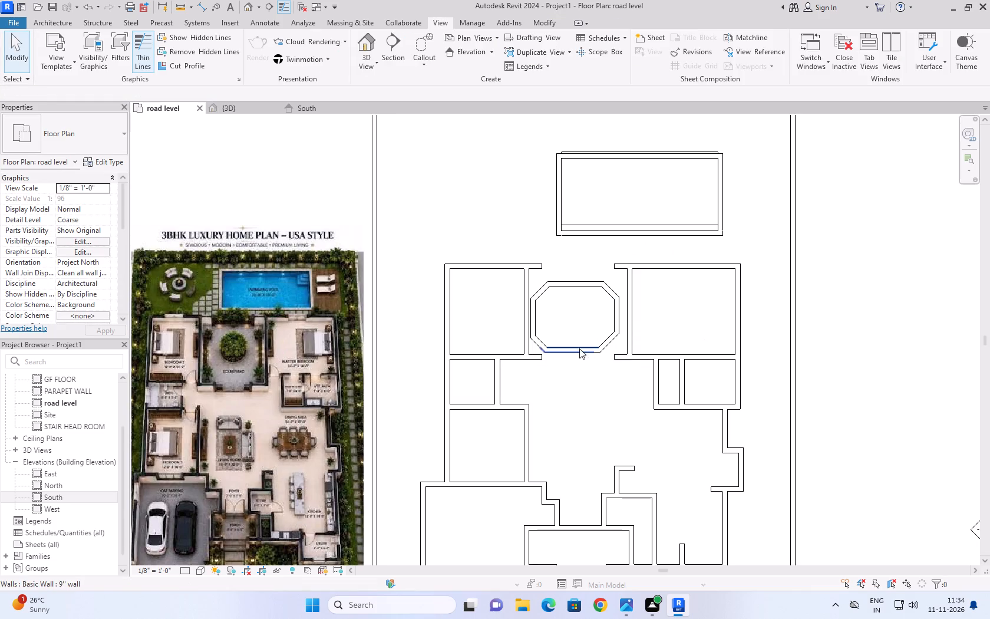
Nudge all eight octagon walls slightly toward the master bedroom and the pool to centre them in the courtyard.
left_click_drag(617, 282, 536, 348)
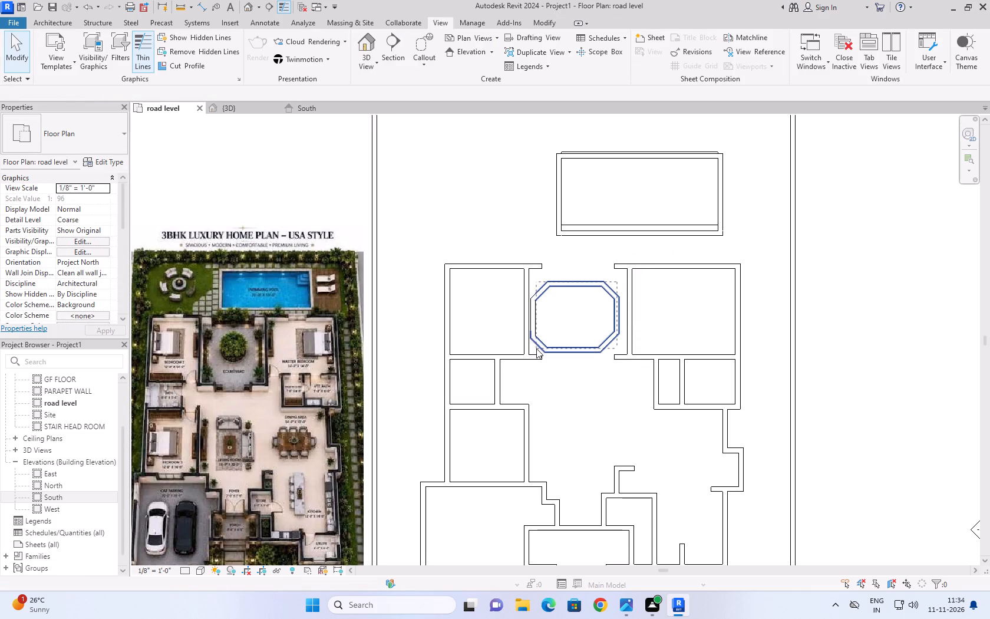
left_click_drag(536, 348, 532, 348)
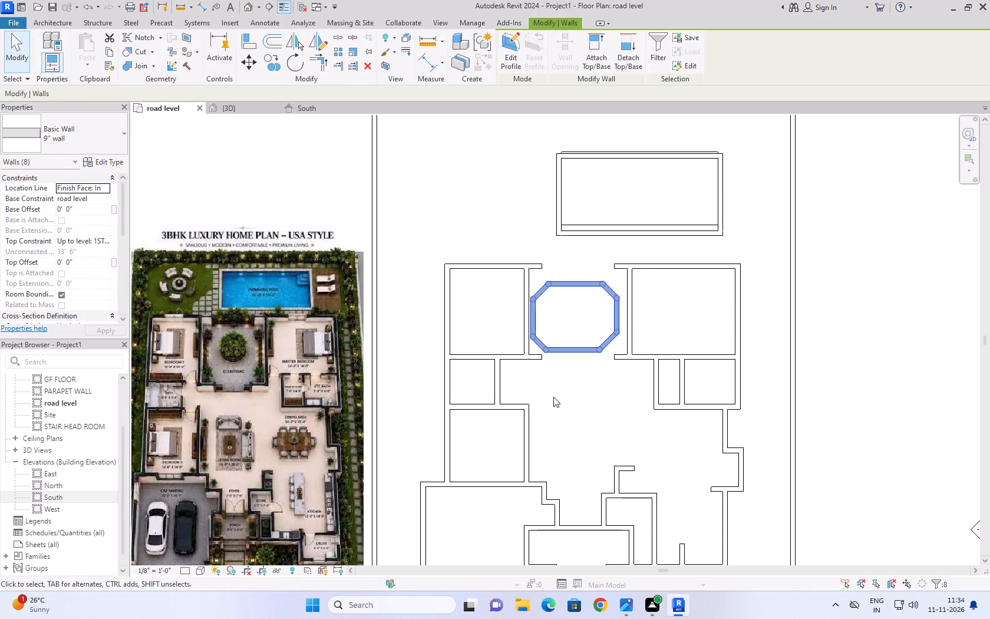
key("Right")
key("Right")
key("Up")
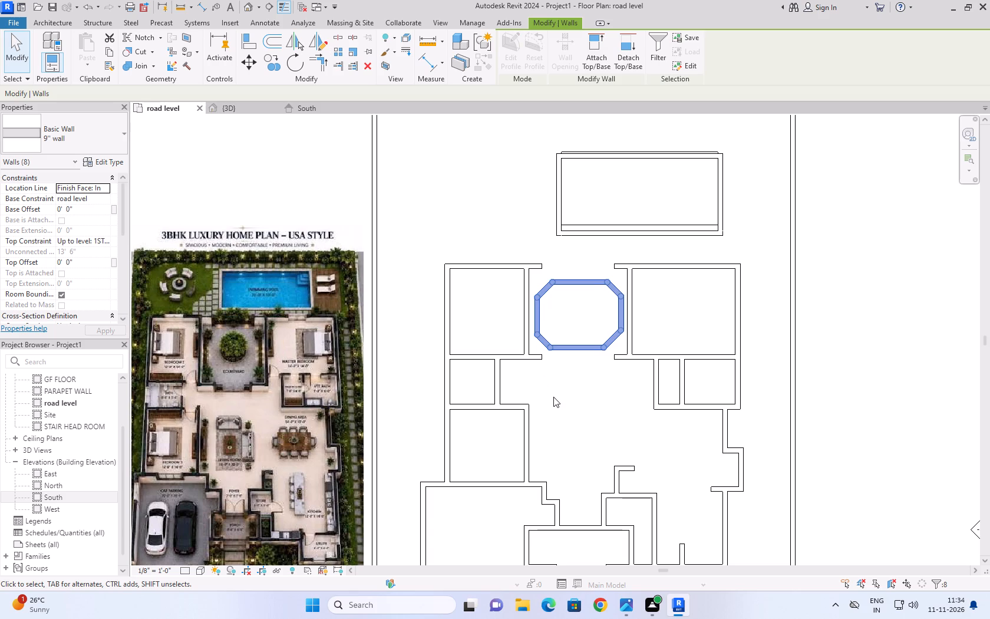
key("Up")
key("Down")
key("Up")
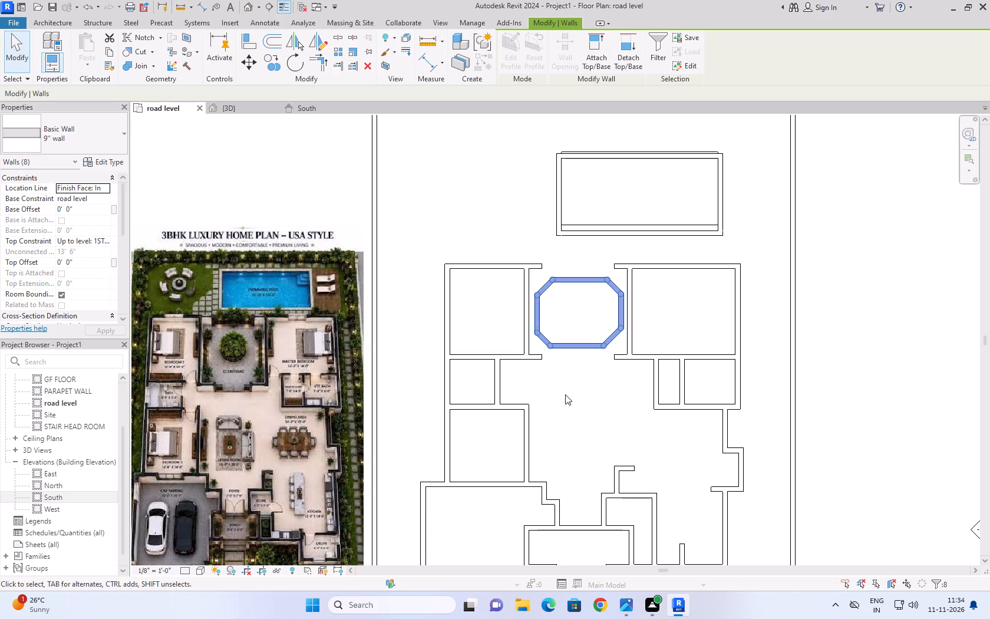
left_click(849, 304)
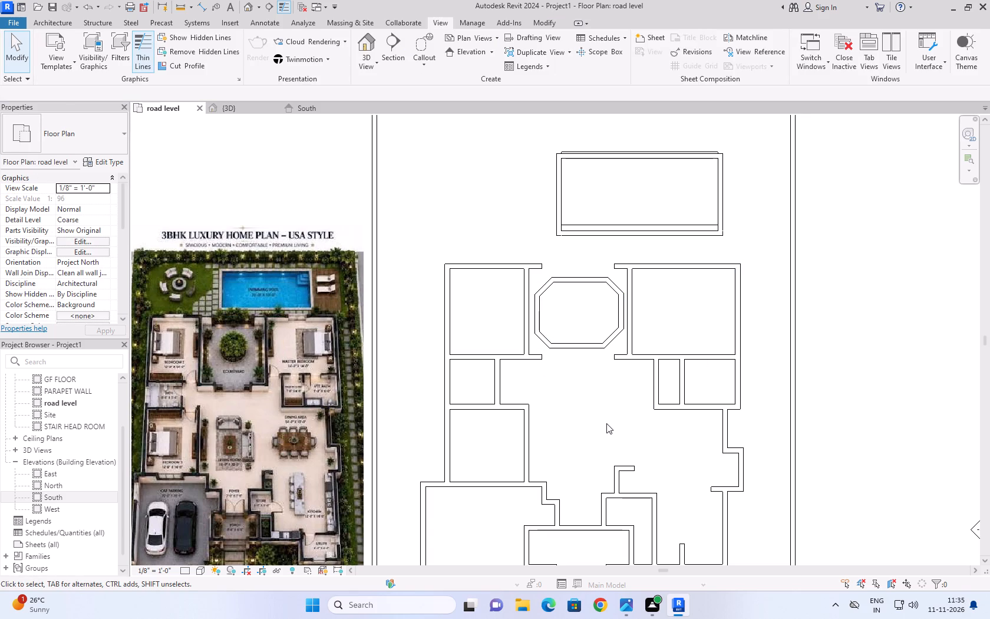
Nudge the master bedroom wall facing the courtyard about 1' away from the octagon.
scroll(629, 391, "up", 5)
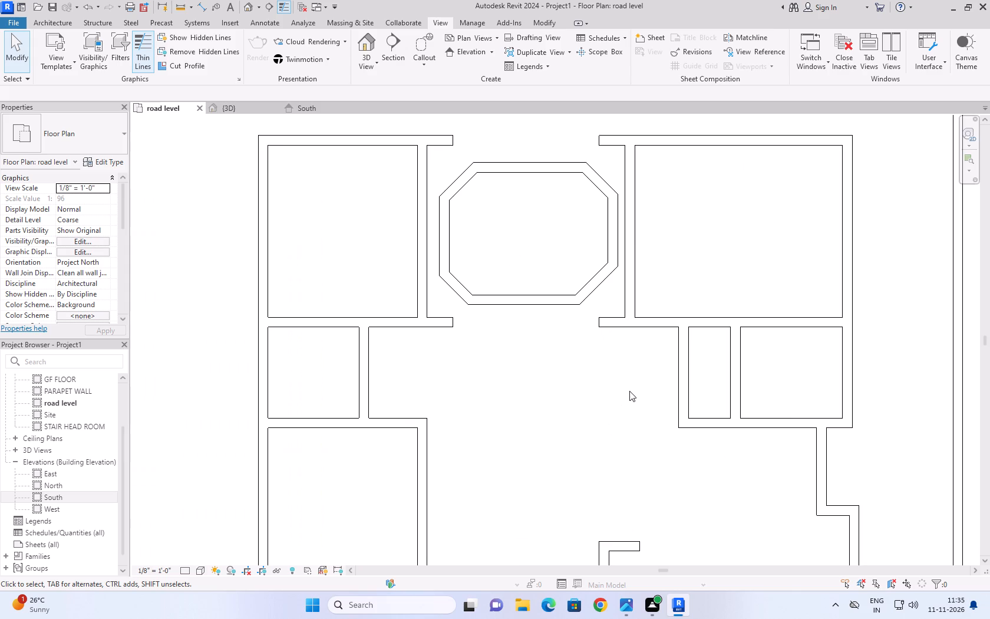
scroll(629, 391, "down", 5)
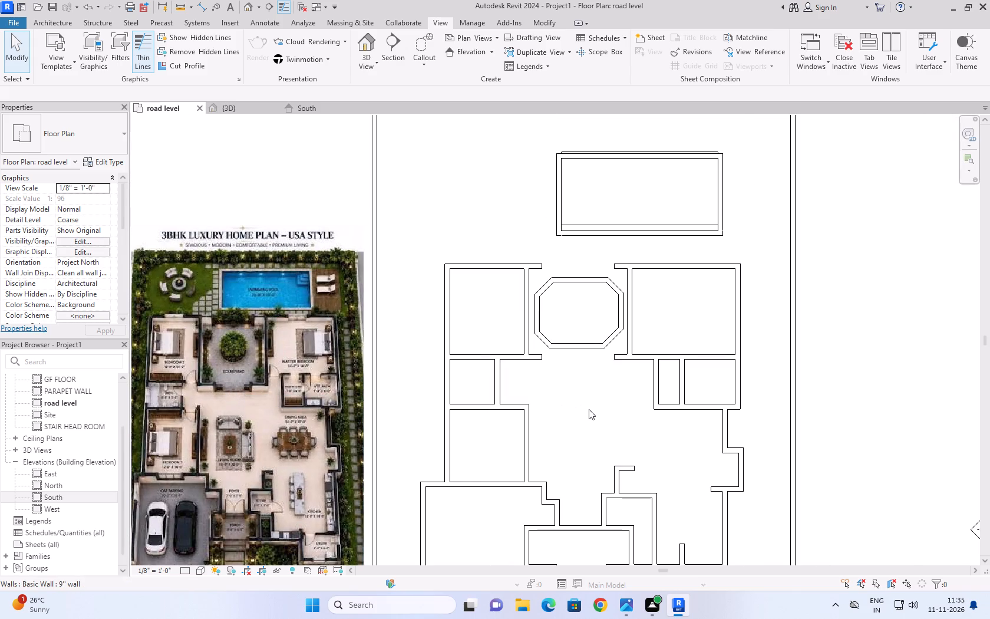
left_click(627, 314)
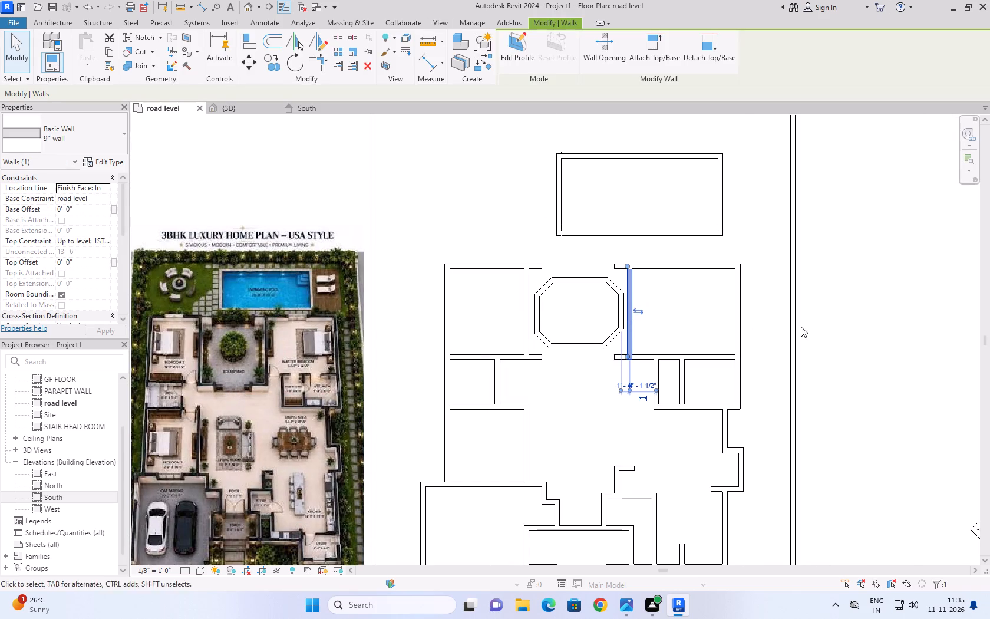
key("Right")
key("Right")
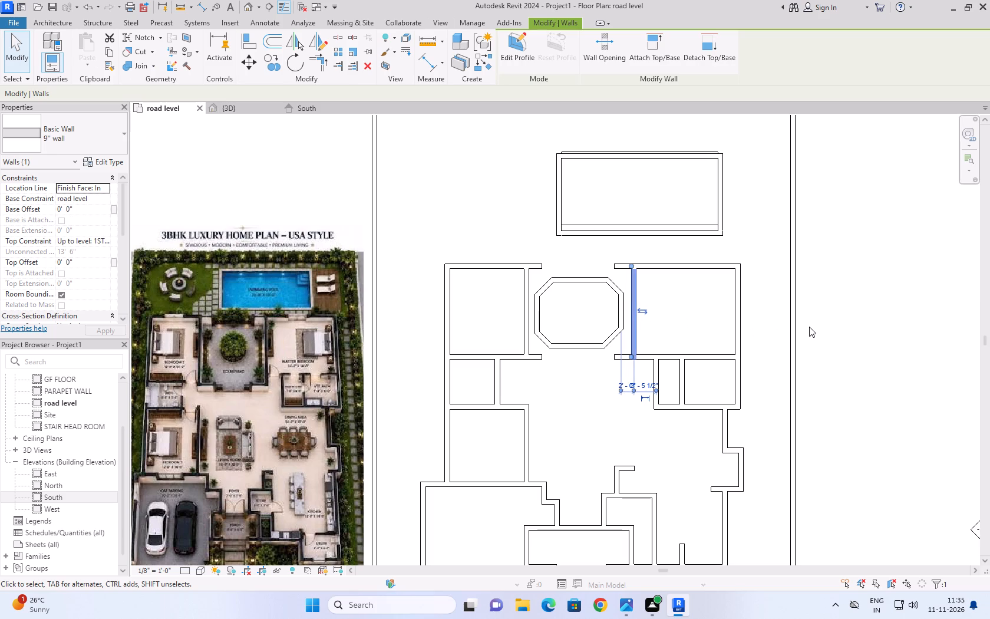
key("Right")
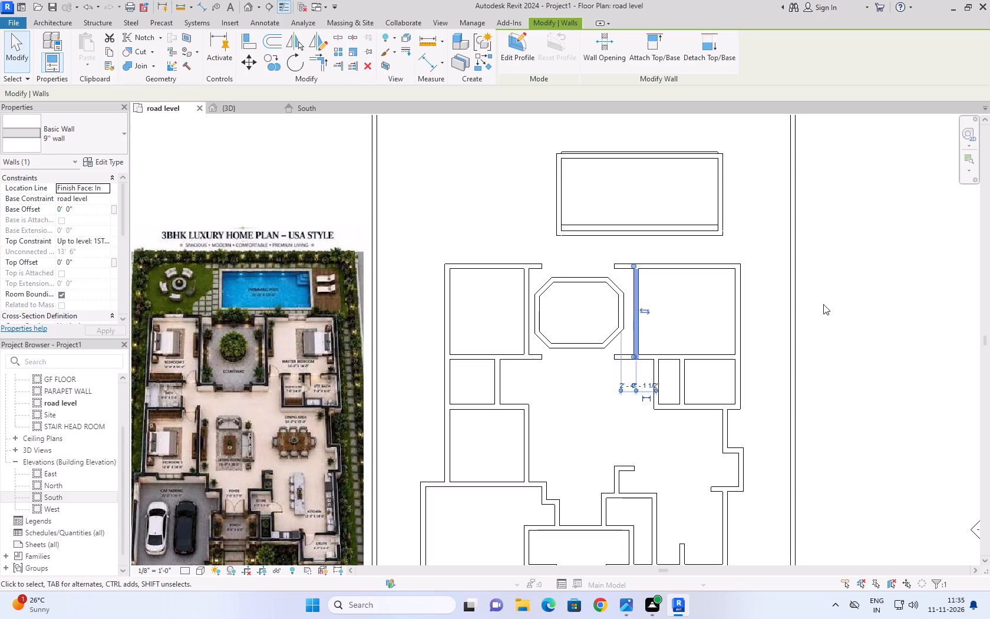
left_click(883, 308)
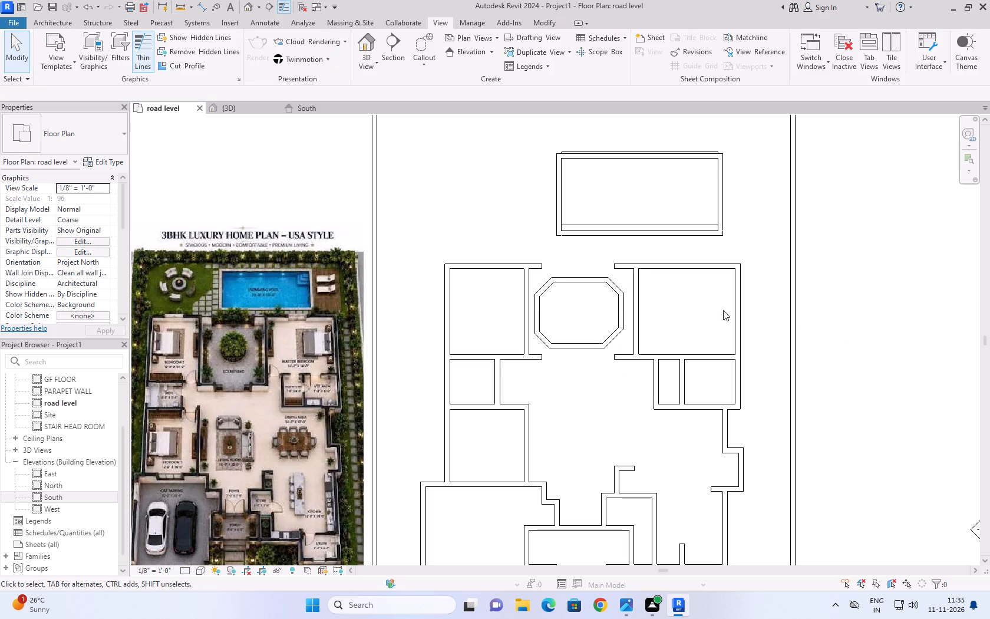
Nudge the Bedroom 1 wall facing the courtyard about 8" away from the octagon.
left_click(529, 315)
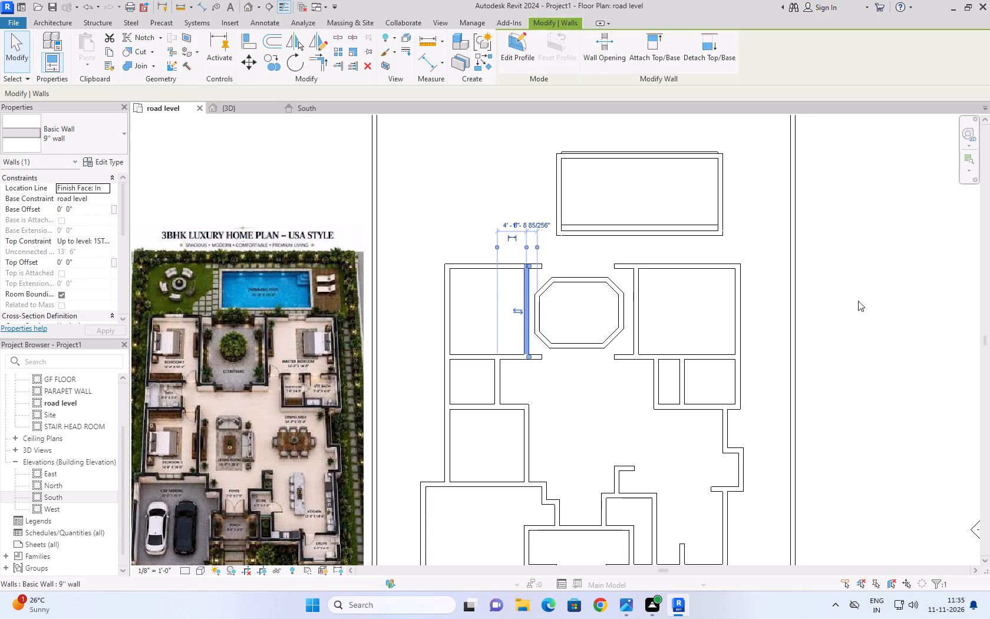
key("Left")
key("Left")
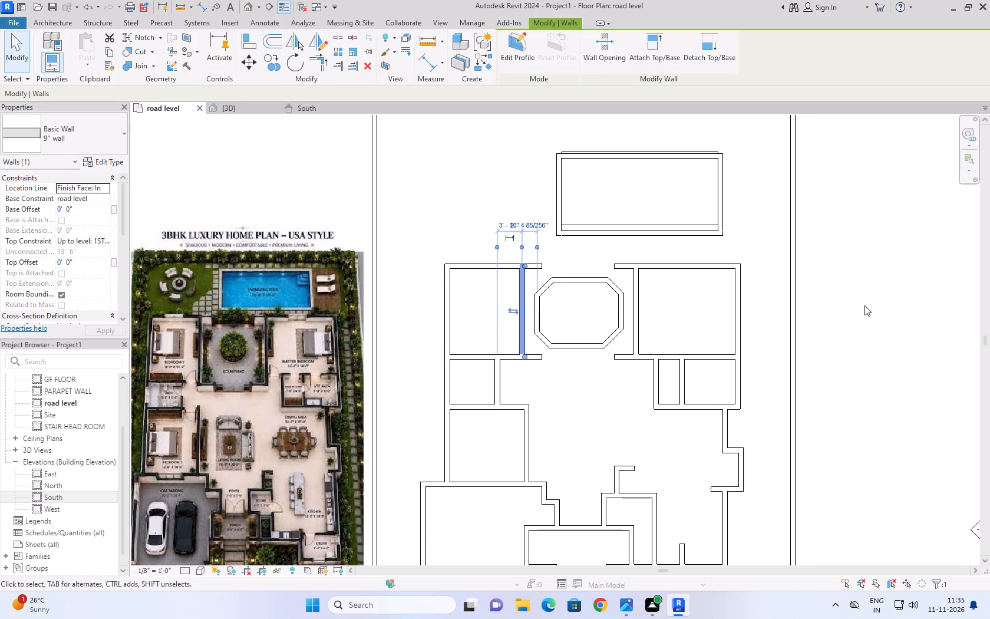
Nudge the Bedroom 1 wall facing the courtyard another 4" away from the octagon.
left_click(864, 305)
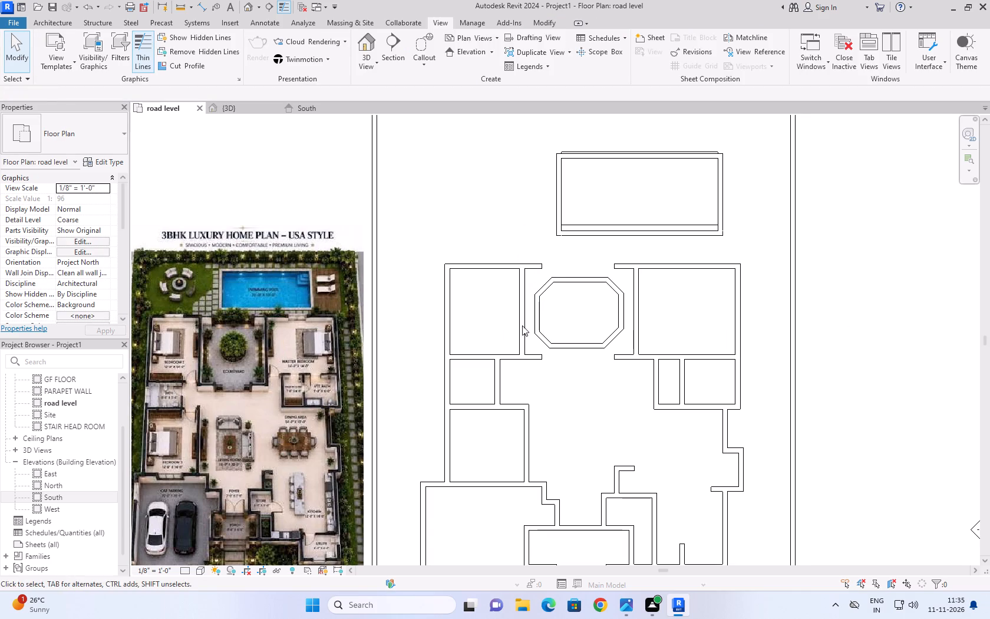
left_click(520, 322)
key("Left")
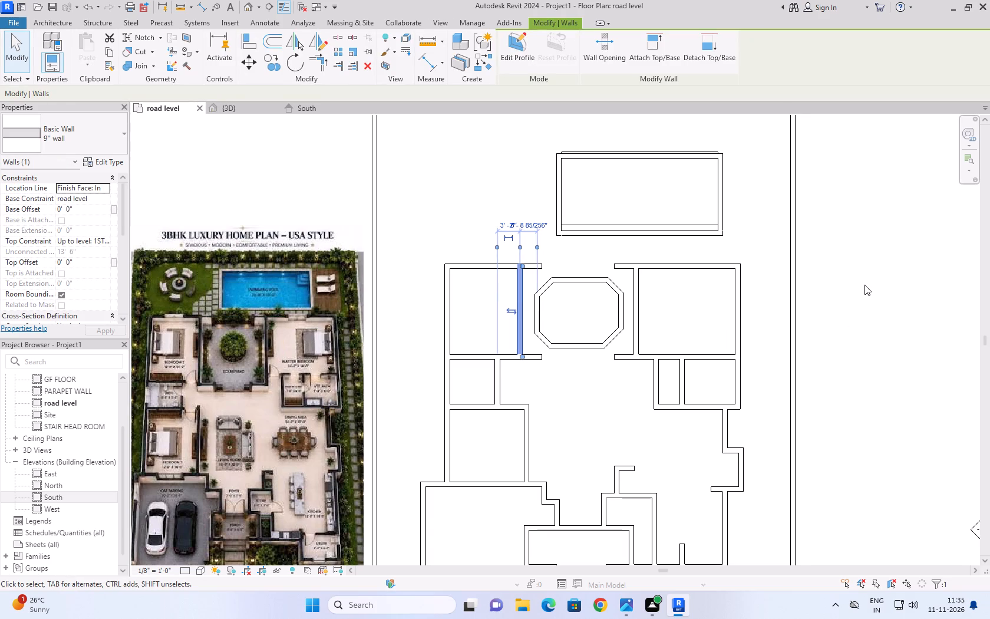
left_click(864, 285)
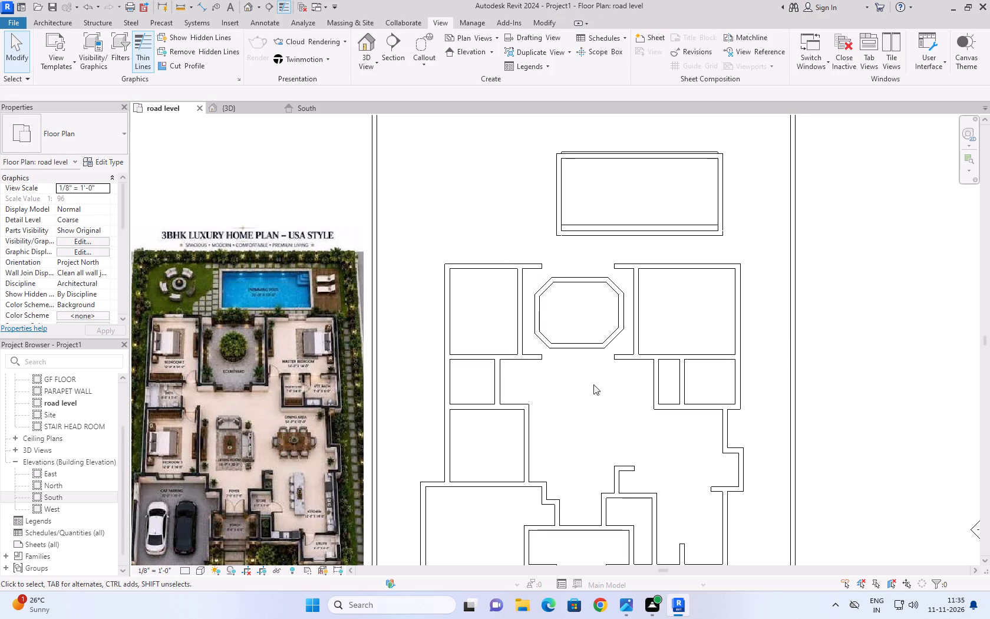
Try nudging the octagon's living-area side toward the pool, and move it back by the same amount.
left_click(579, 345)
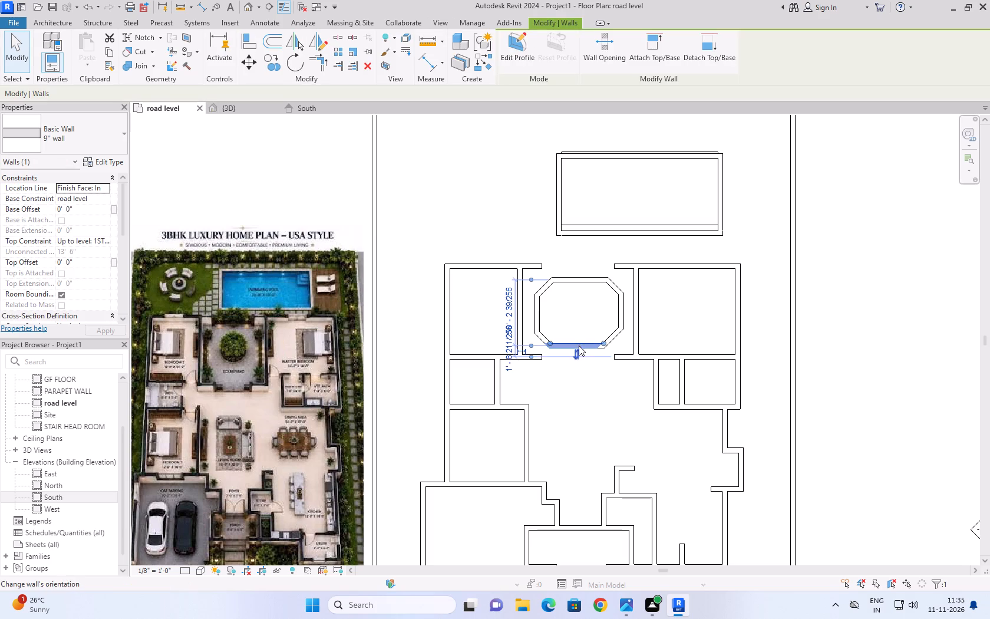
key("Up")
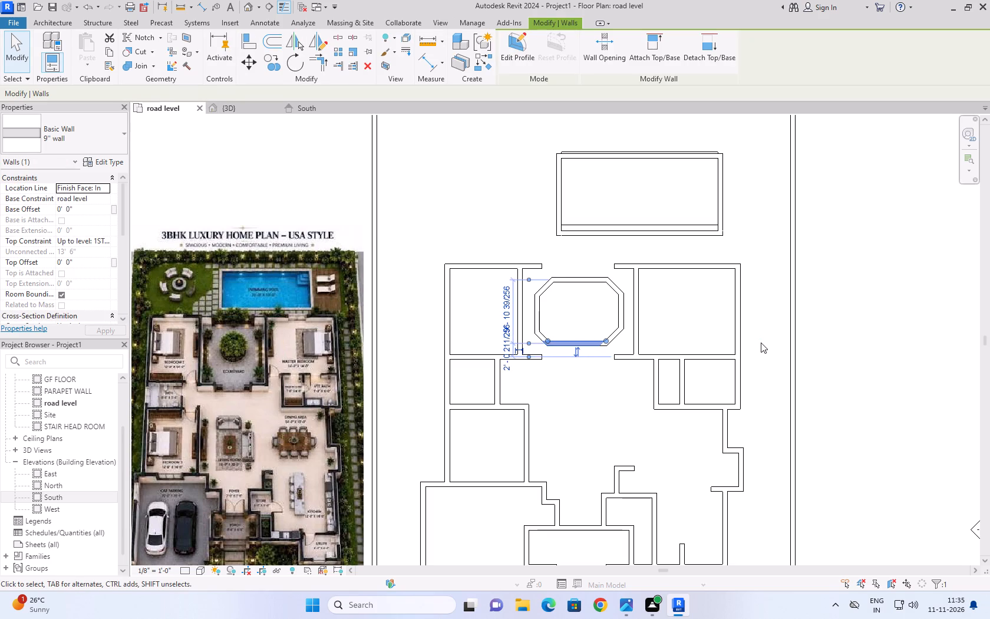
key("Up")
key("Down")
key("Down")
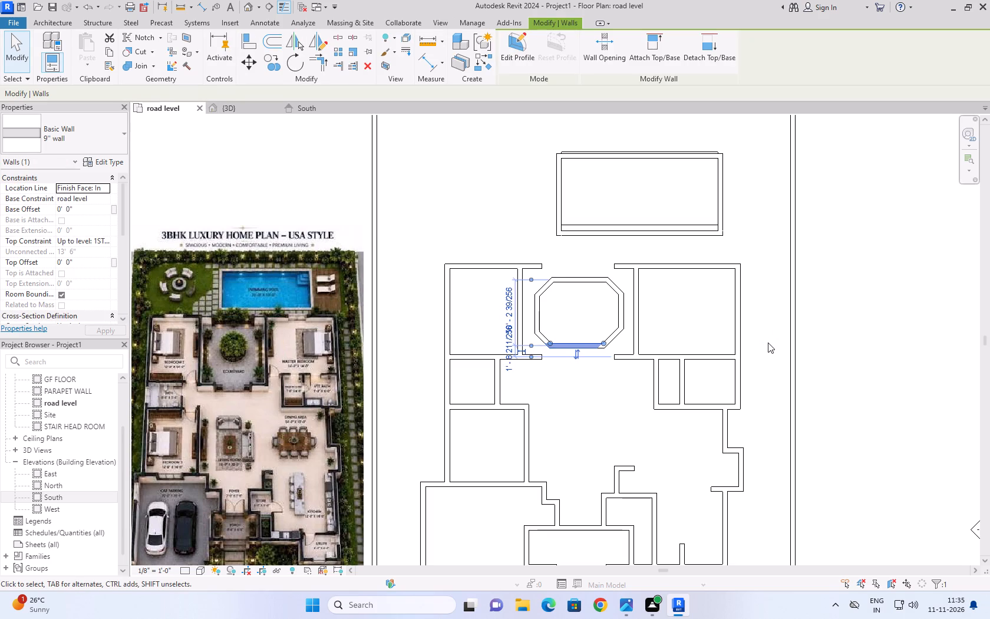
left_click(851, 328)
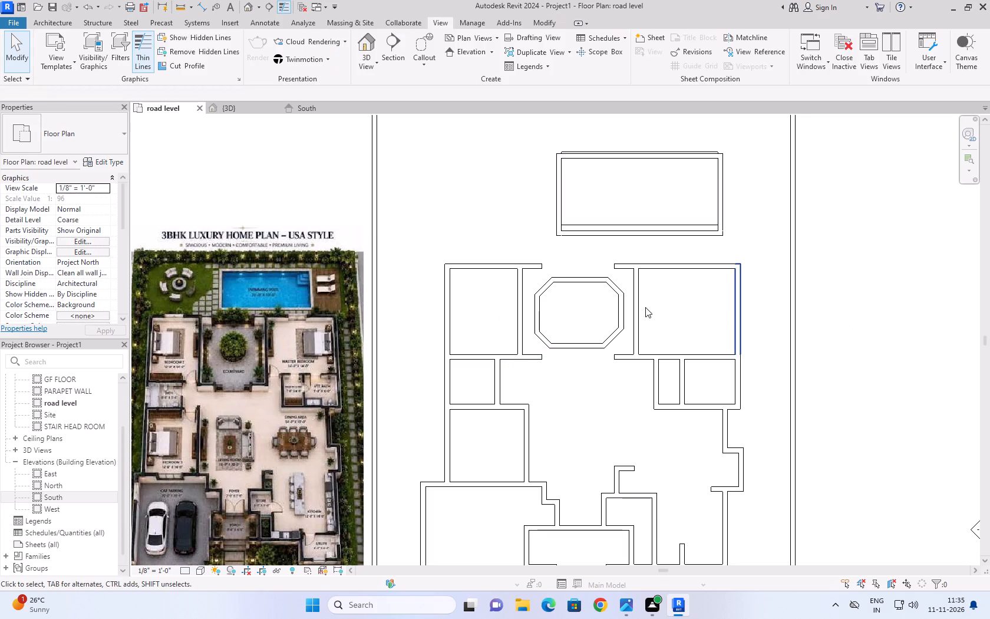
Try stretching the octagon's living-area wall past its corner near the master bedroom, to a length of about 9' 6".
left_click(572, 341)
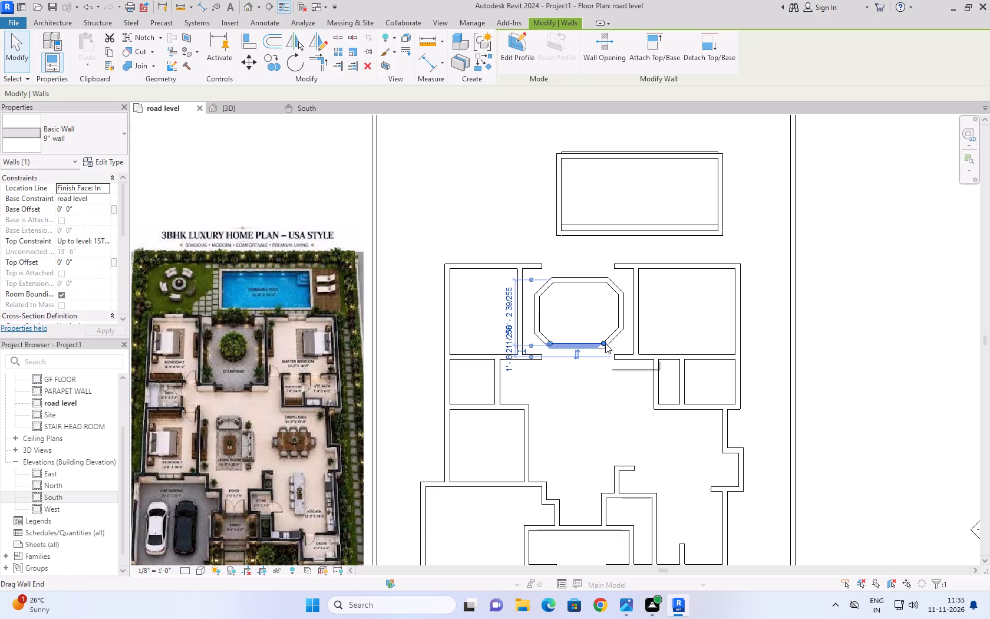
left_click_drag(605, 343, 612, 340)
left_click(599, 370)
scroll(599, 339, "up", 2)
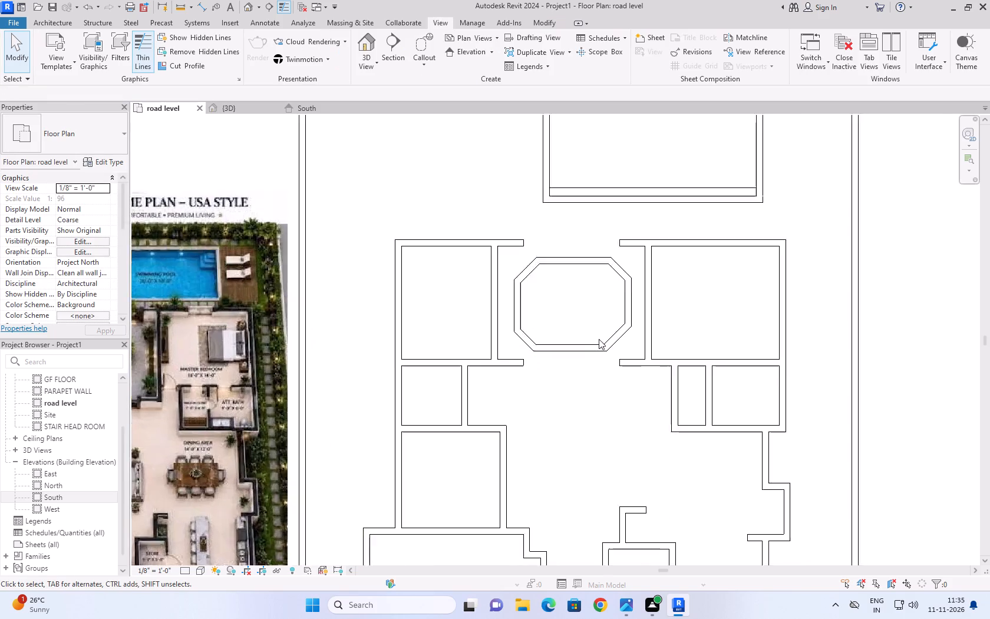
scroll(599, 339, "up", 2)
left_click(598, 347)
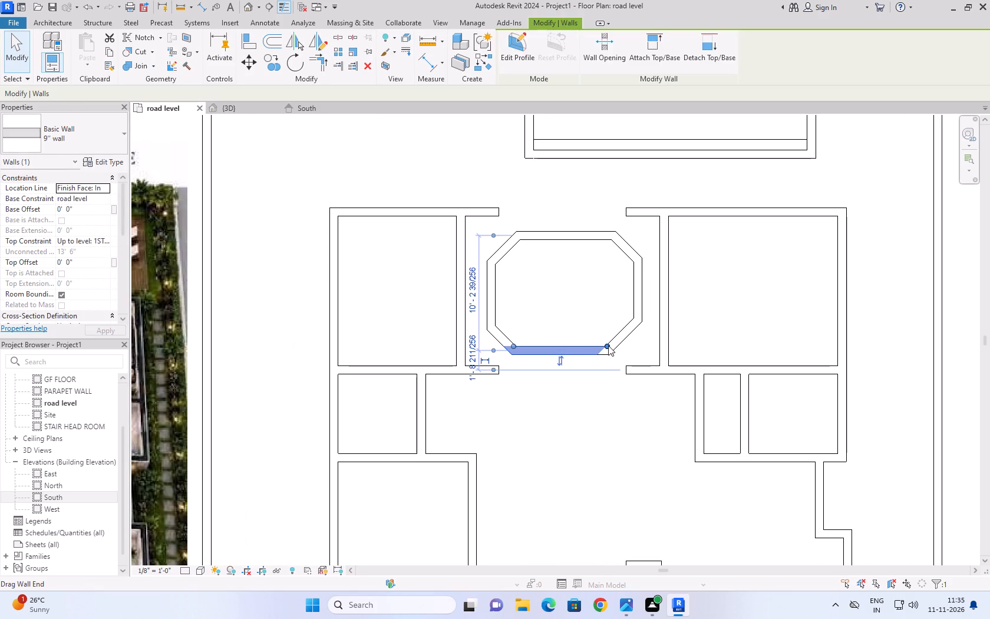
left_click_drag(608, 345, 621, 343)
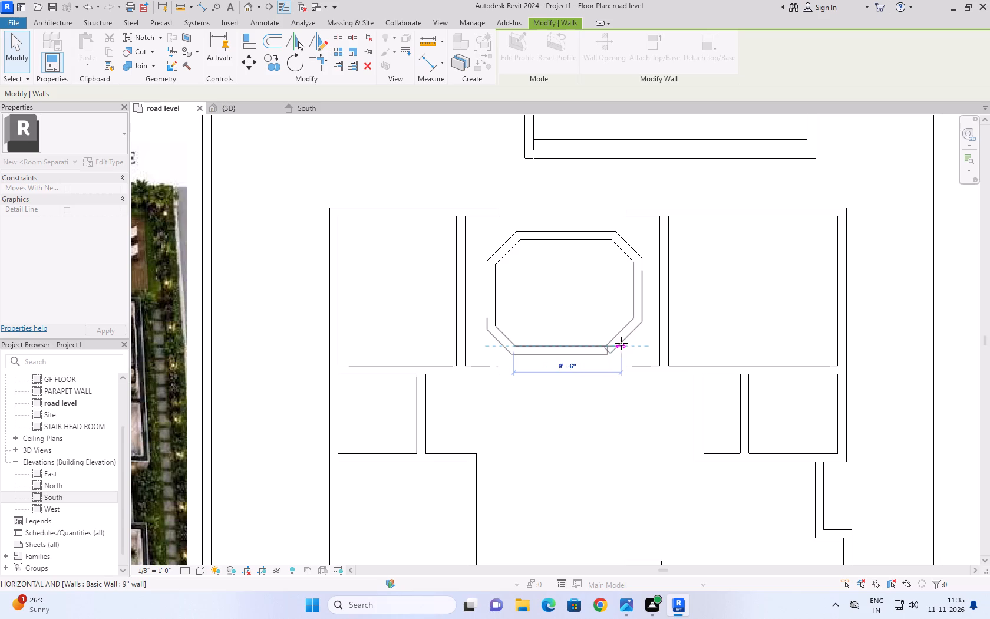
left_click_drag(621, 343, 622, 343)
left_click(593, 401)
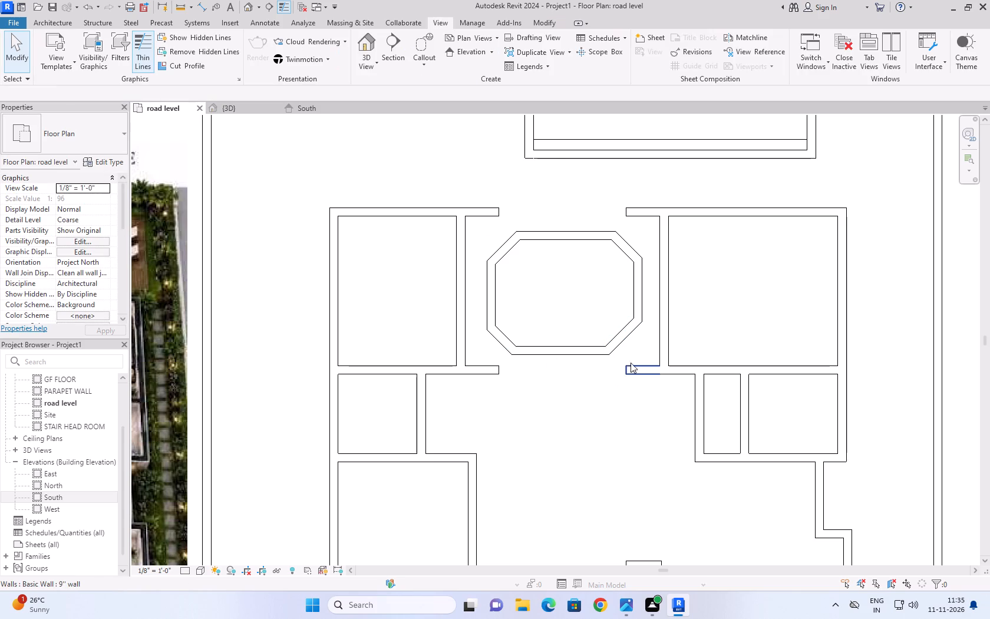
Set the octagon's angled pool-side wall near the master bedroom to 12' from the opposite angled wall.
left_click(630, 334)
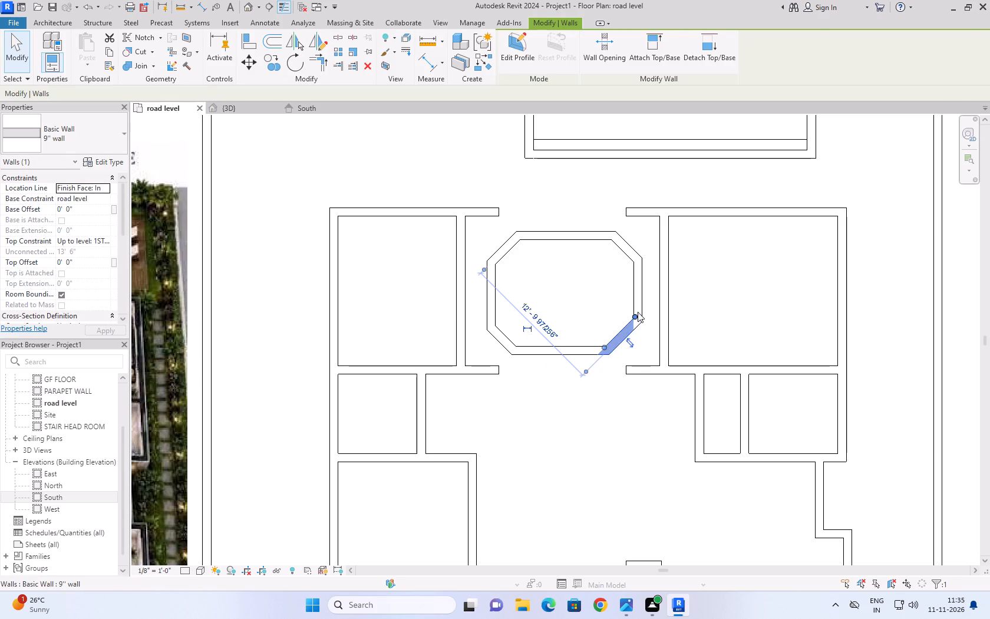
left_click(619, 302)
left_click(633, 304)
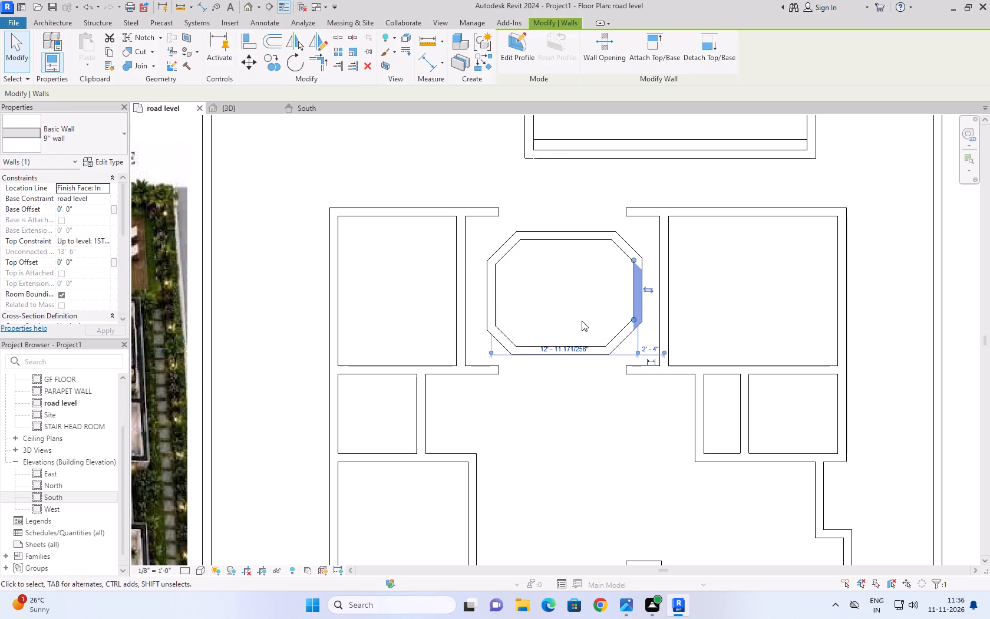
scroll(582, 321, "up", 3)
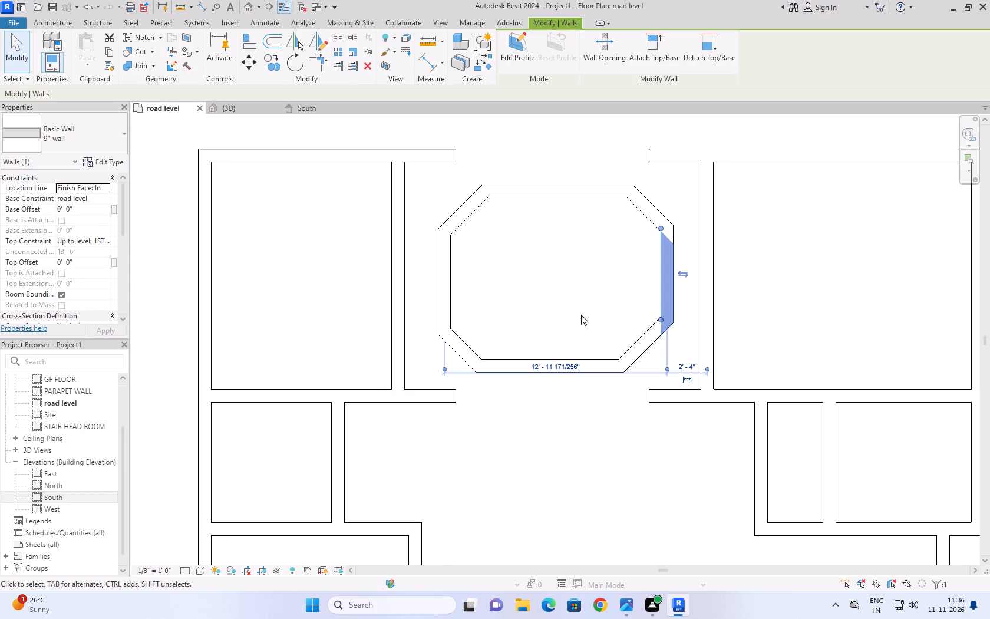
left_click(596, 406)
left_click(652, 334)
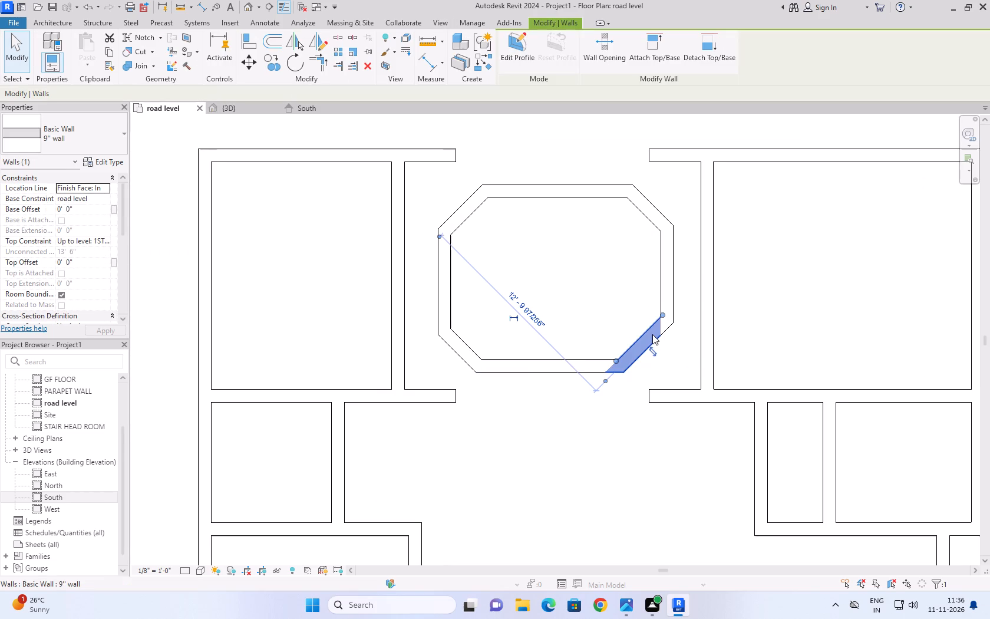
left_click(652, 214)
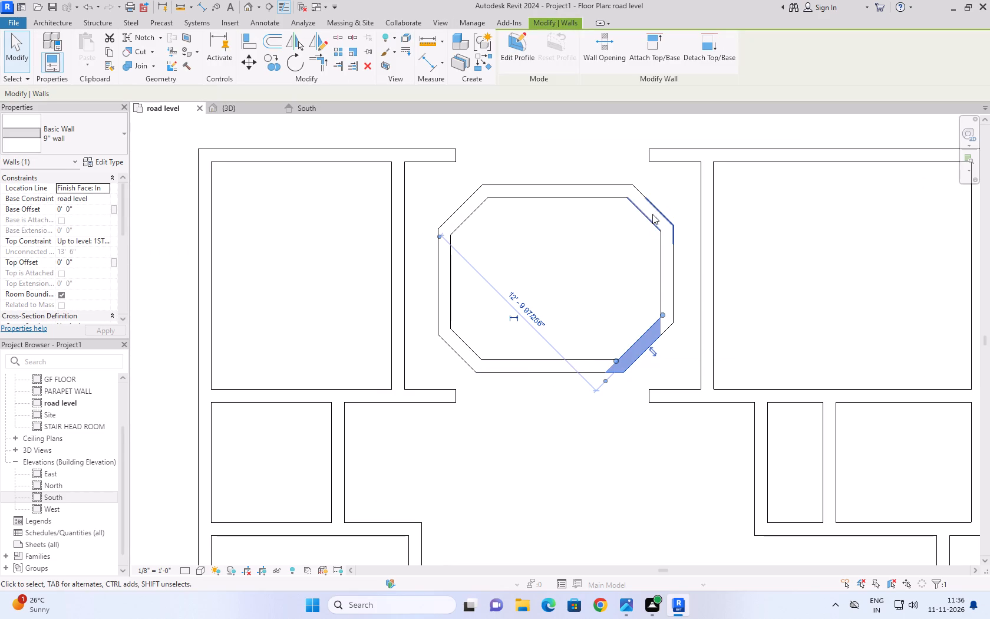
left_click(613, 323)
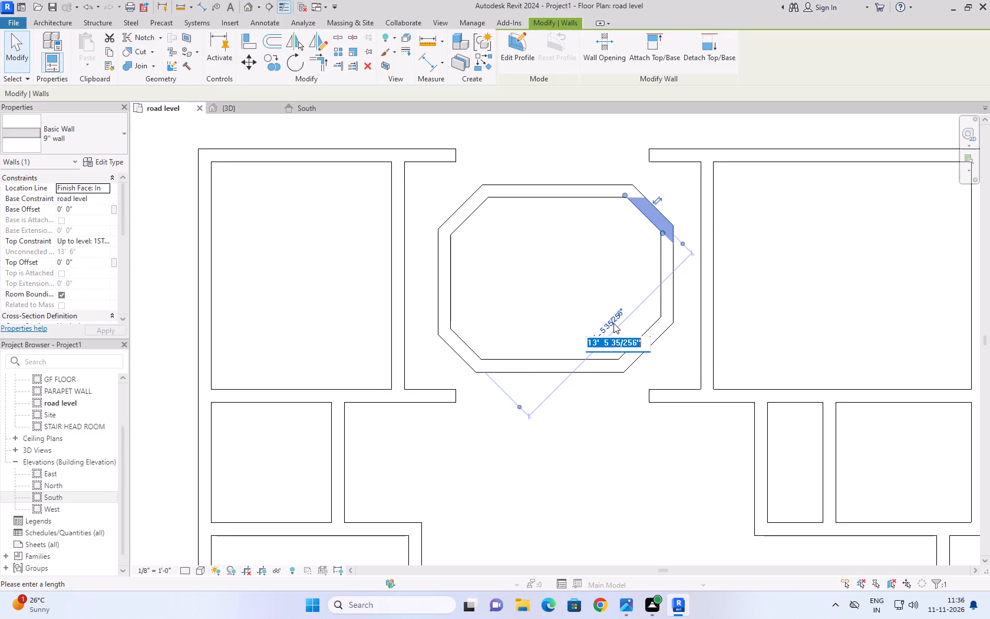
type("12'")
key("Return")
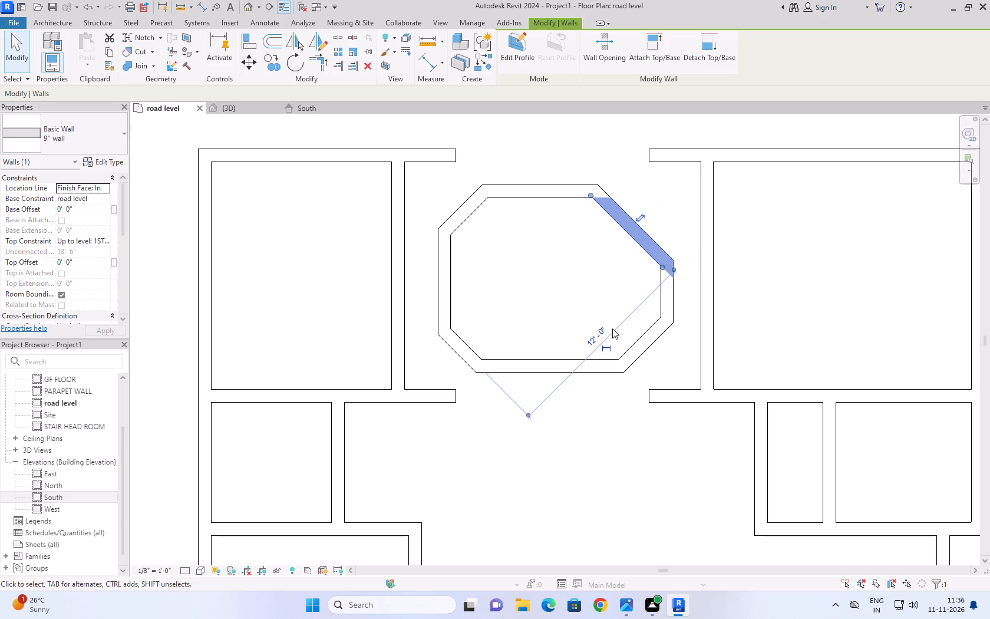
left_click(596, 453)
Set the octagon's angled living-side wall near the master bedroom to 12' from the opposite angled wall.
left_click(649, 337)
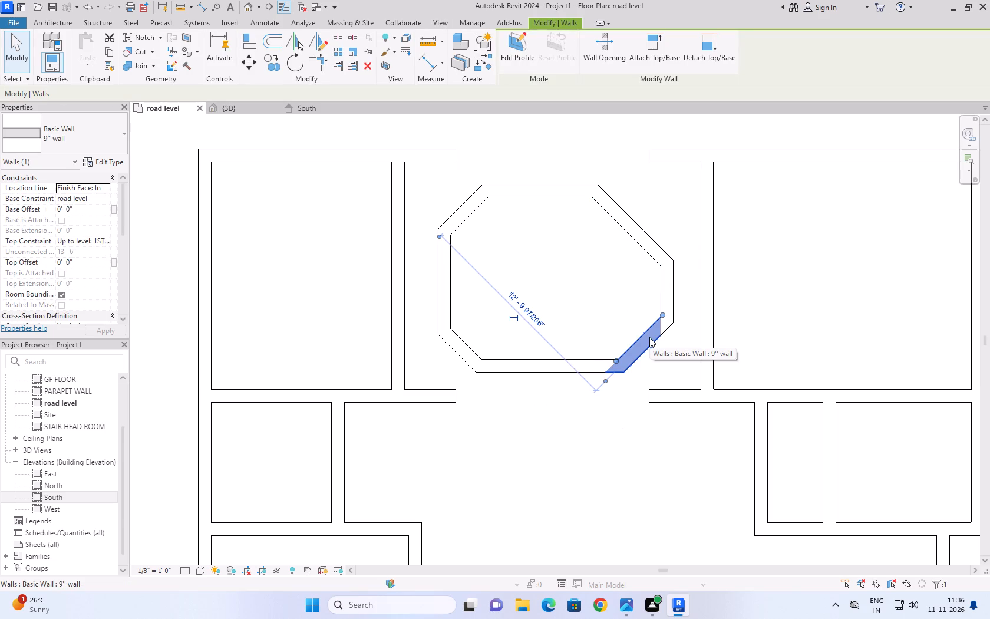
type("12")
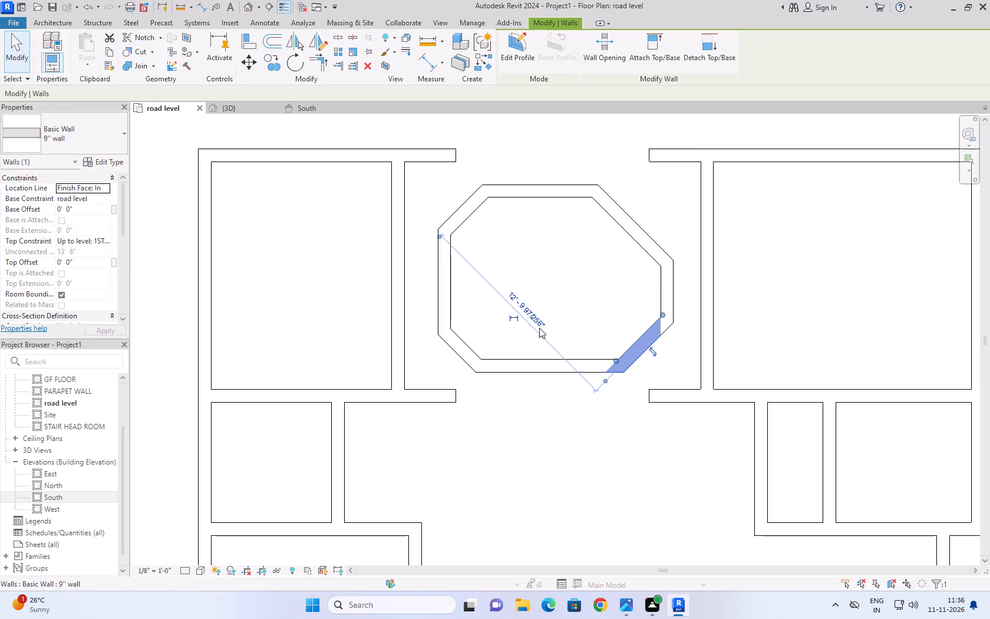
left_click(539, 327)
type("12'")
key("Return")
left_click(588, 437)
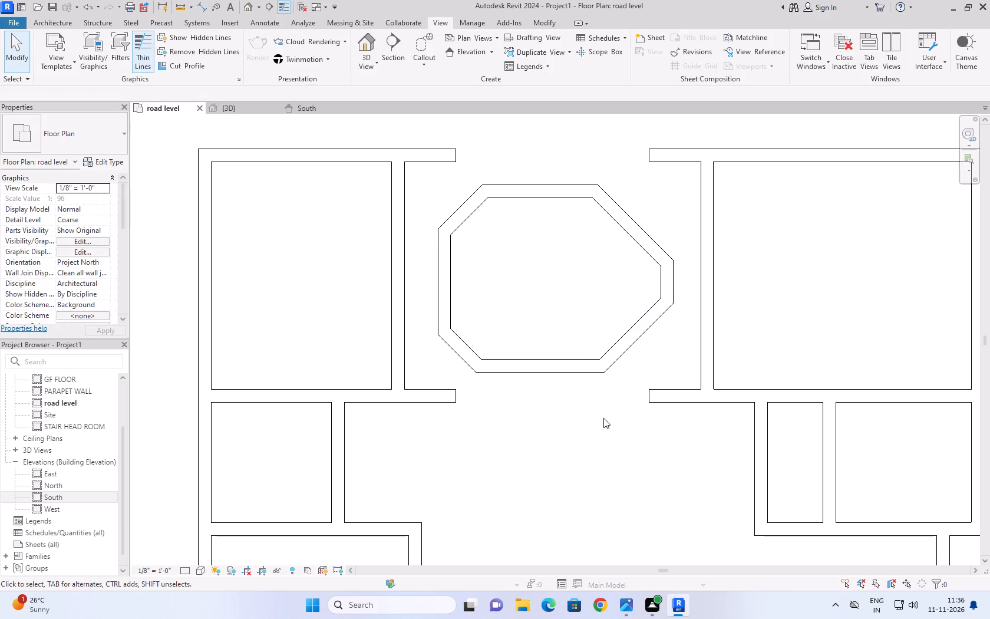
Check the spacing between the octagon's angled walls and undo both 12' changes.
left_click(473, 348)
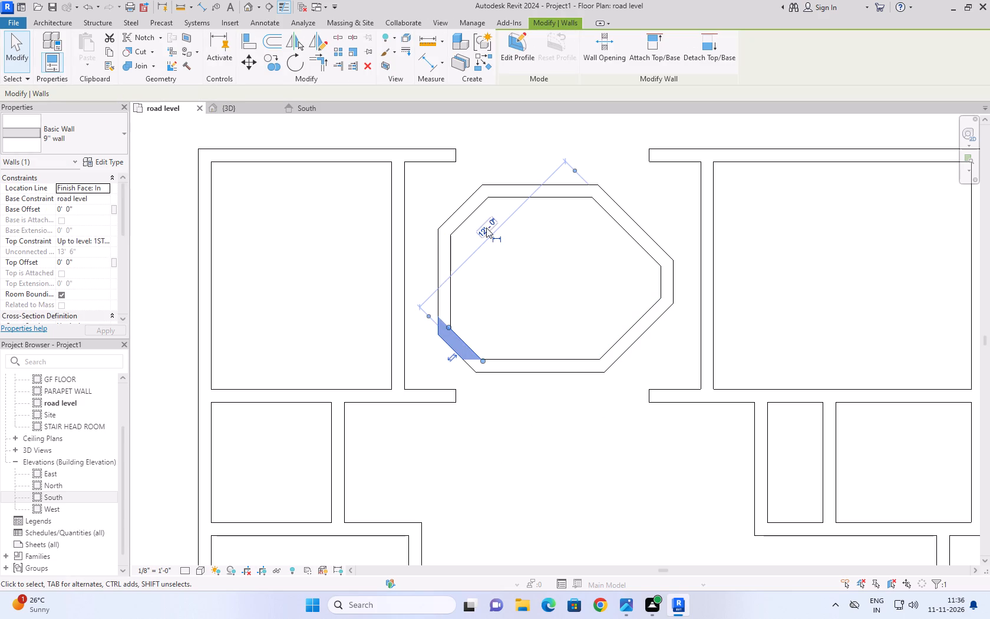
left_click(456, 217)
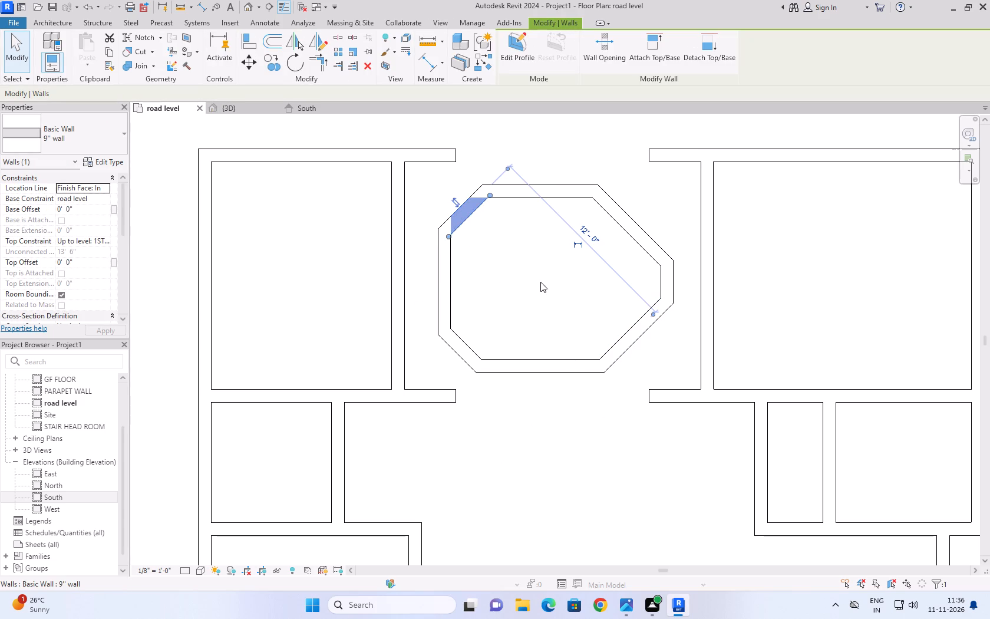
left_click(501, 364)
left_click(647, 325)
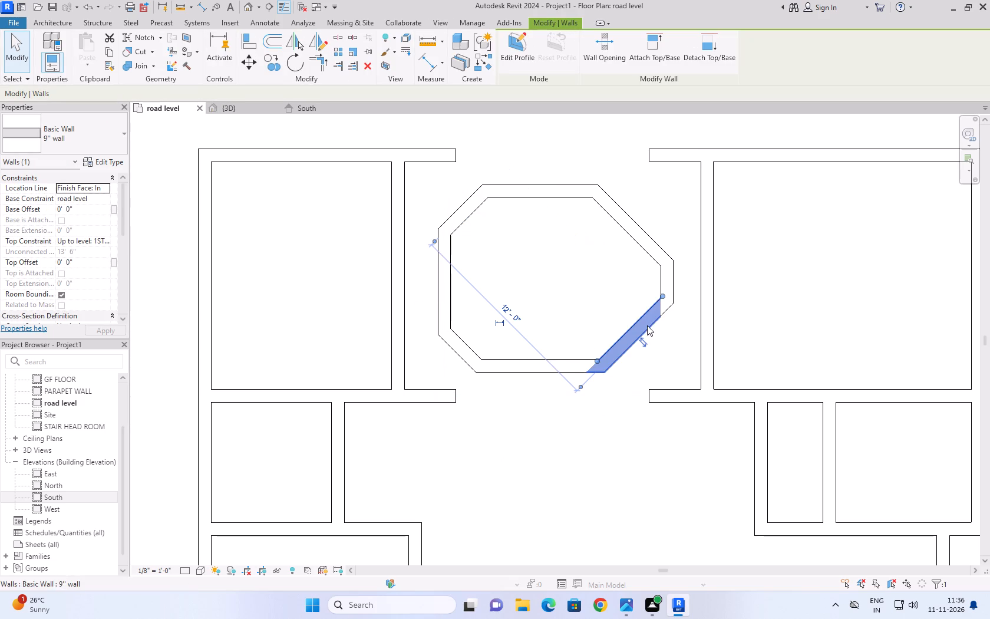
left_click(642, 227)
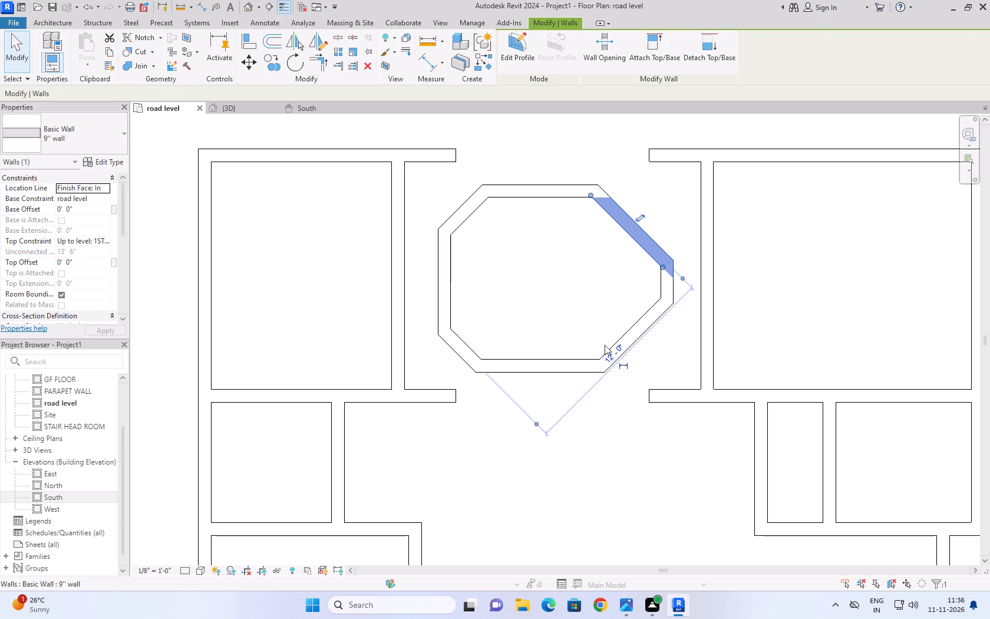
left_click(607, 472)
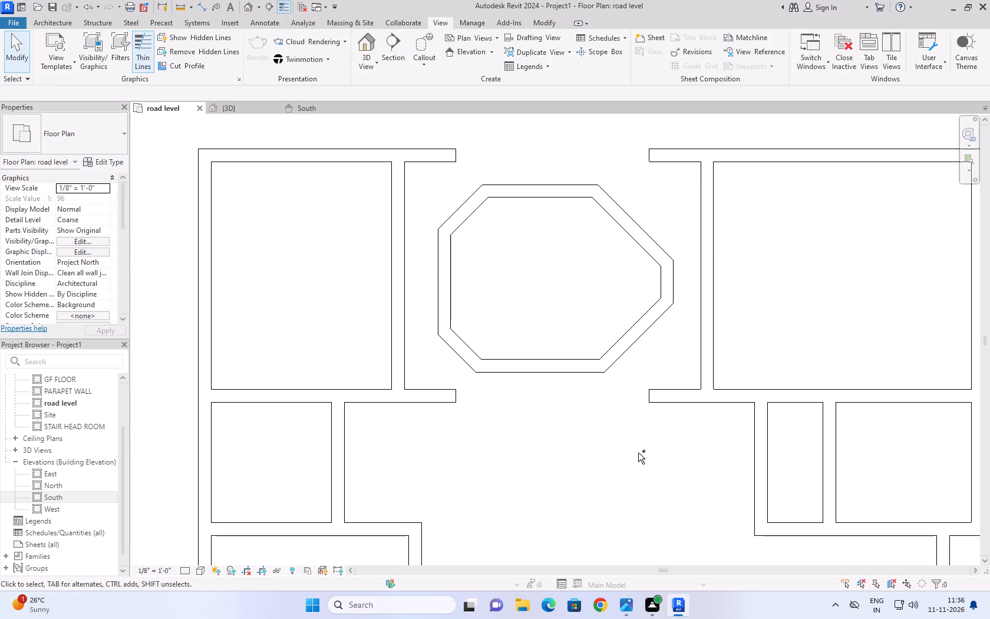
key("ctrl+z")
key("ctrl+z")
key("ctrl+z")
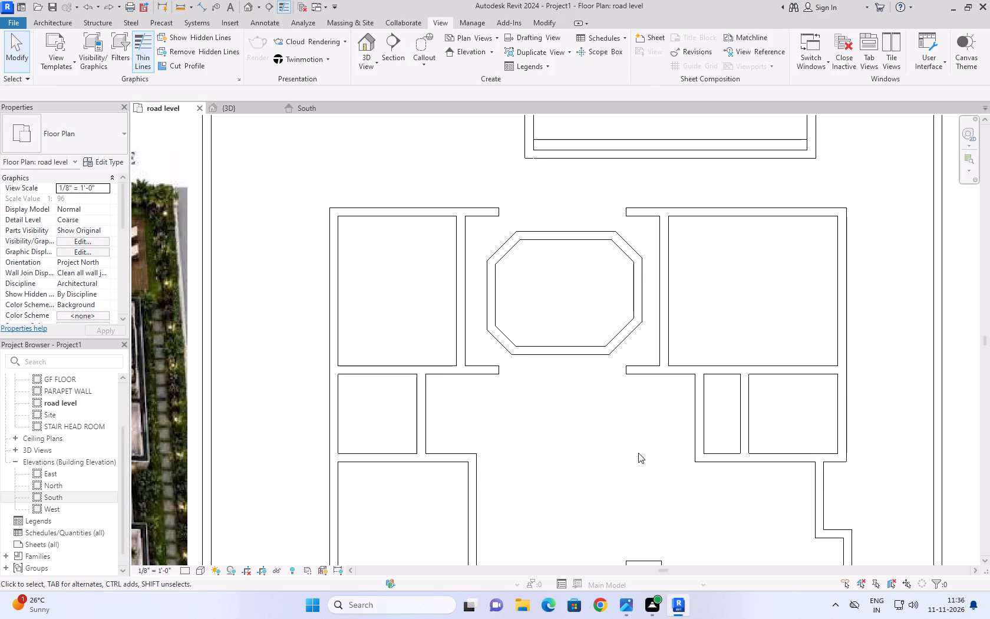
Set the top constraint of all eight octagon walls to Up to level: GF FLOOR.
scroll(536, 407, "down", 2)
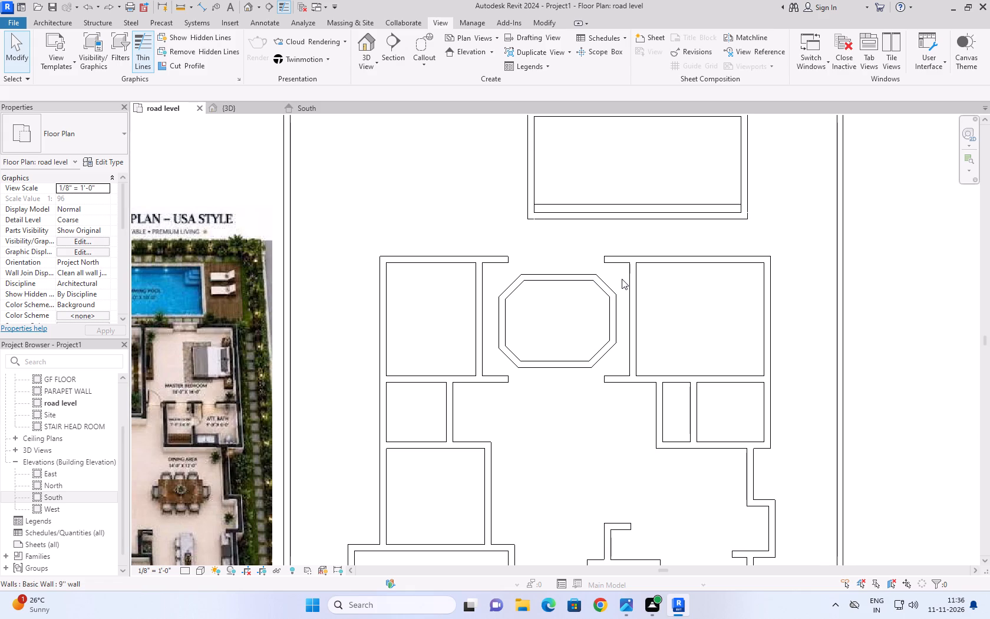
left_click_drag(622, 279, 493, 360)
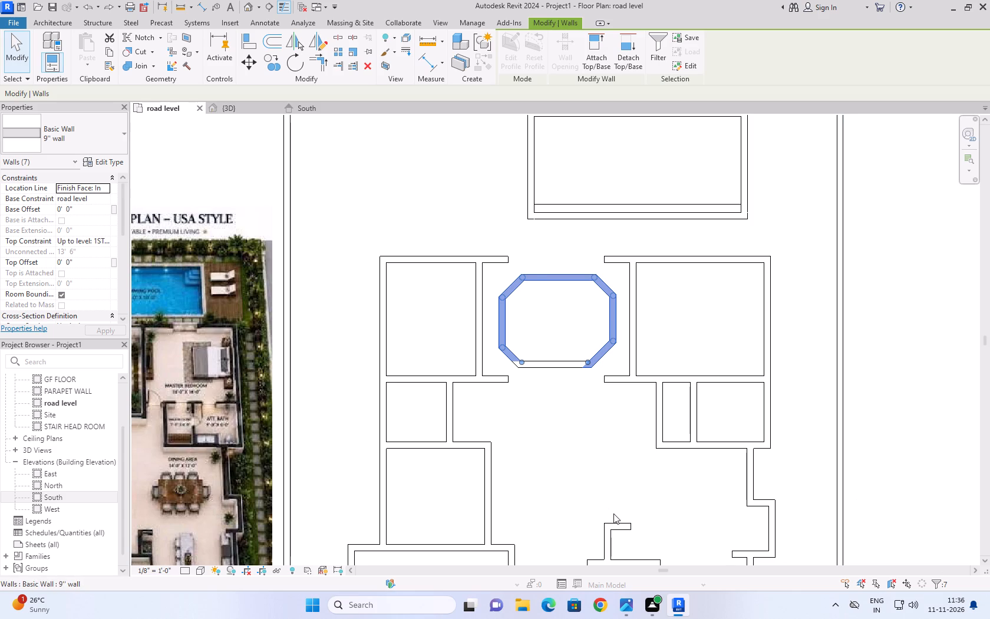
left_click(571, 363, "ctrl")
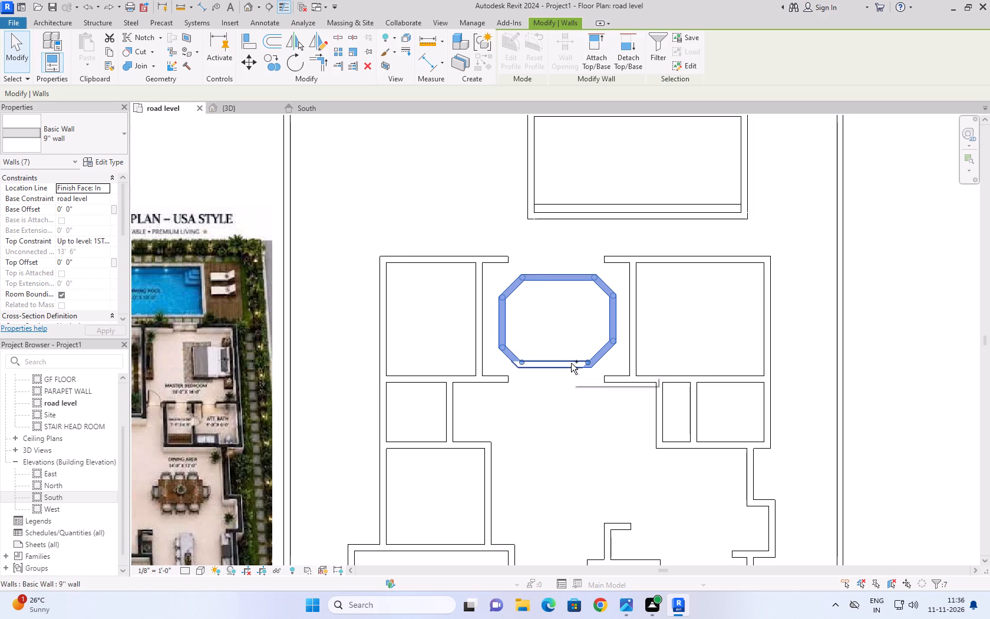
left_click(107, 243)
left_click(97, 265)
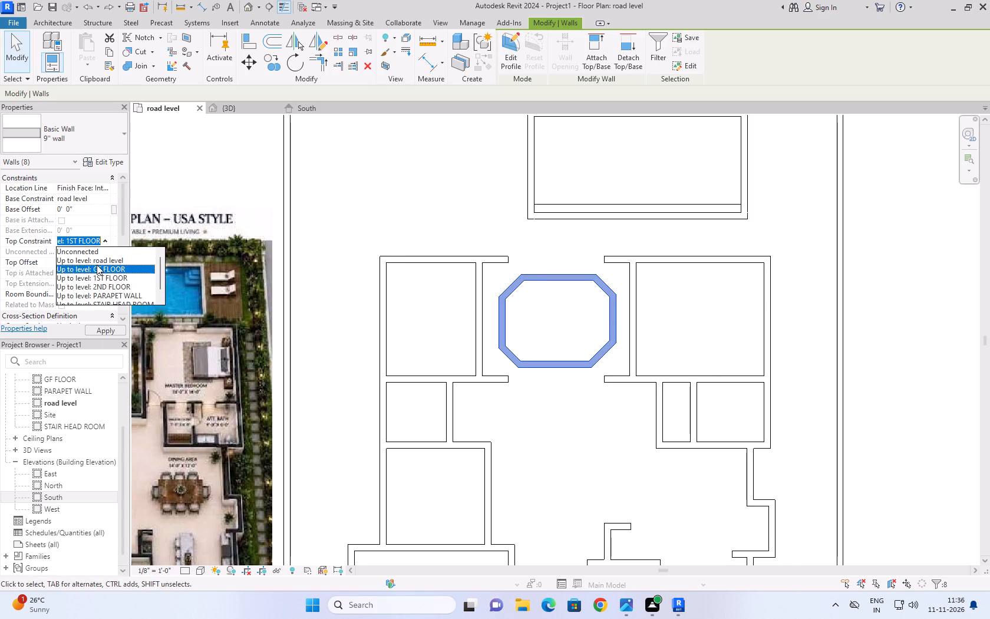
left_click(882, 272)
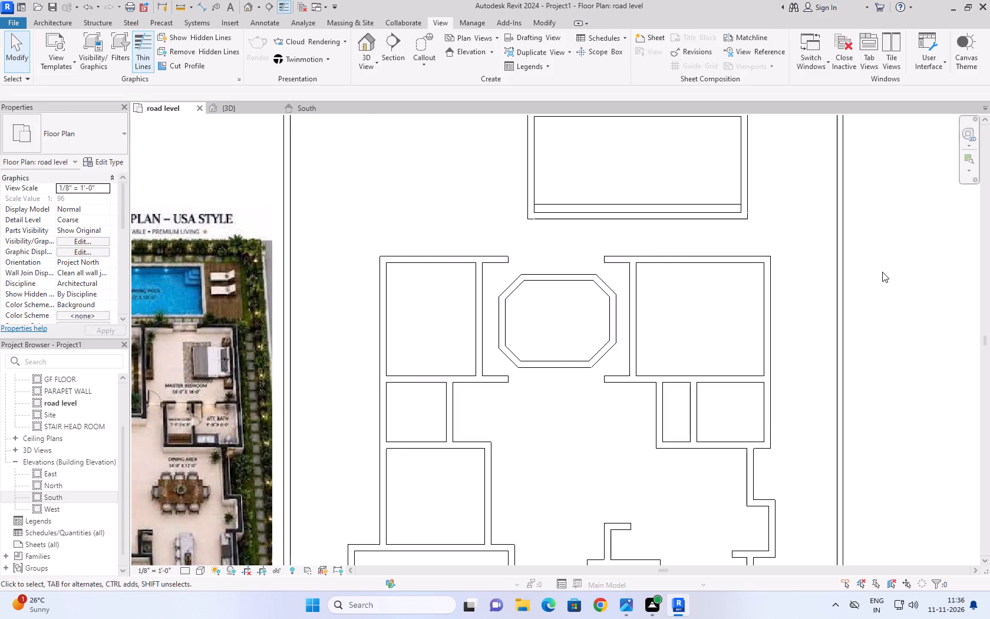
Nudge the swimming pool slab within its walls toward the house, closing the gap along the pool's house-side wall.
scroll(882, 272, "down", 5)
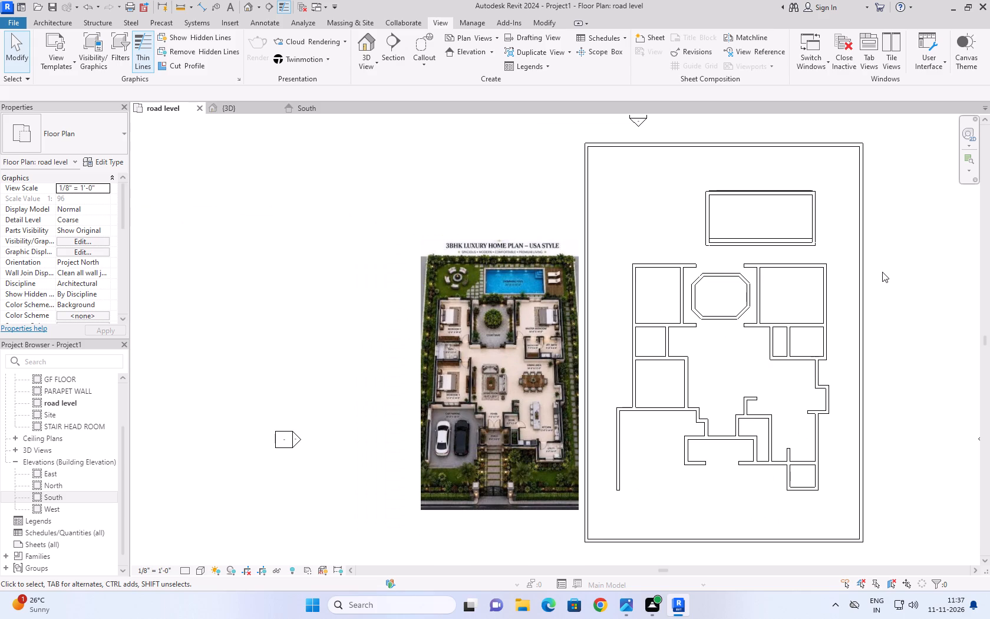
left_click(798, 238)
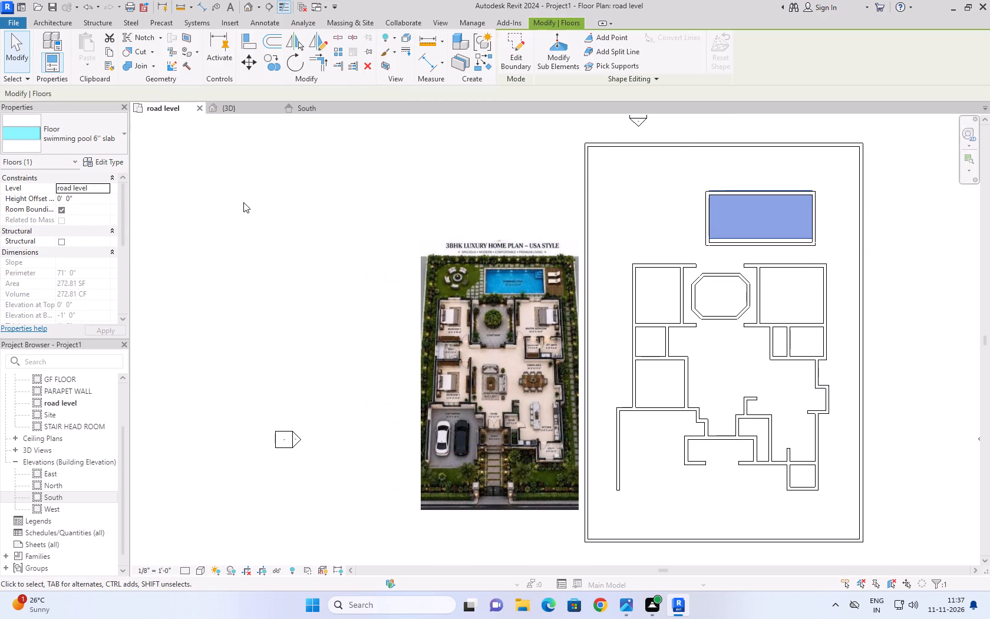
key("Down")
key("Down")
key("Down")
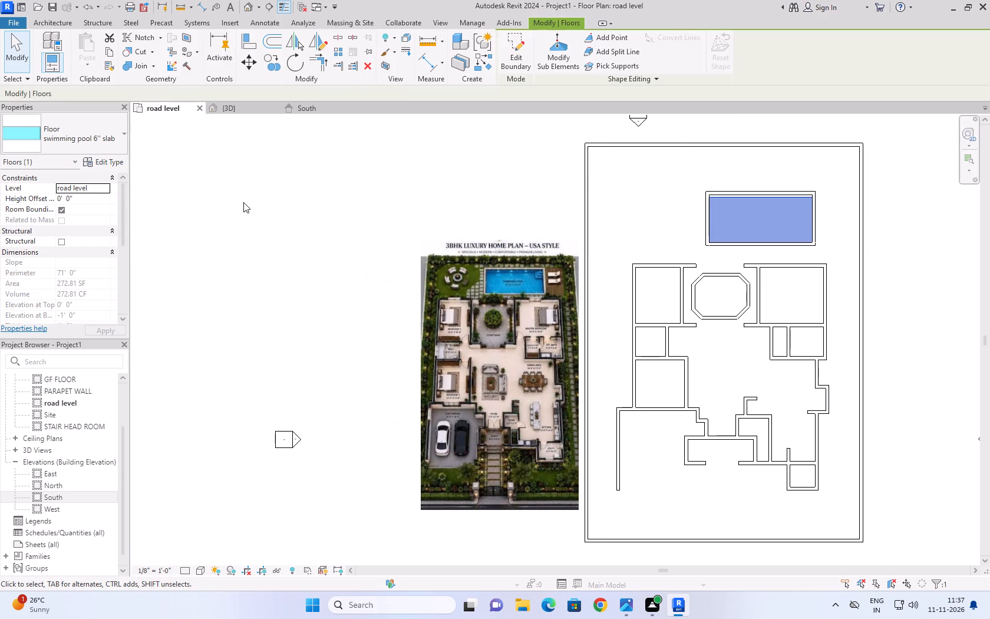
key("Up")
key("Down")
scroll(255, 210, "up", 1)
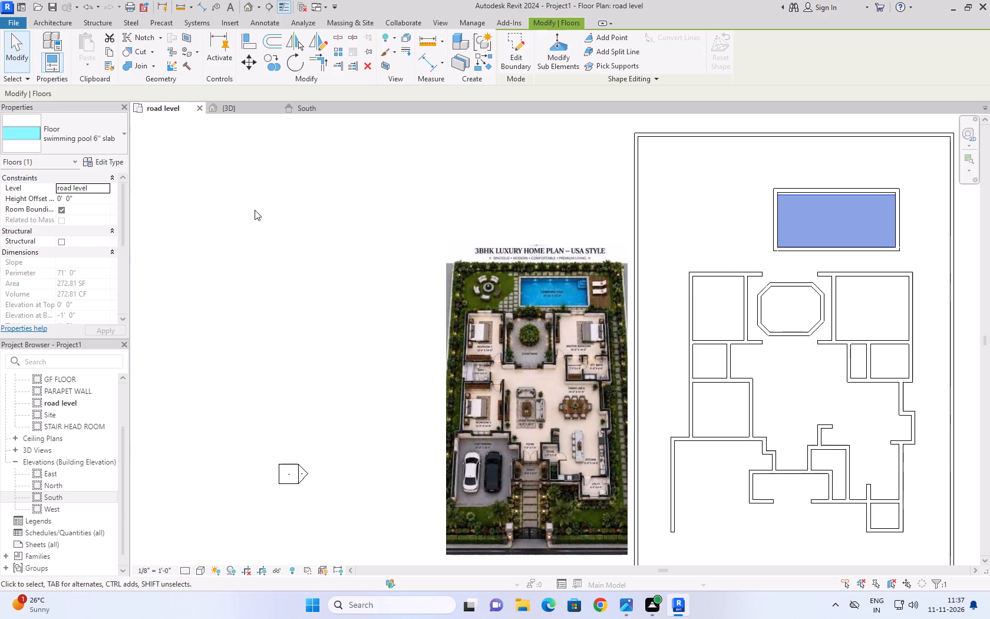
left_click(255, 210)
Examine the pool, garden and stepping-stone paving in the plan image against the modelled layout.
scroll(255, 210, "down", 3)
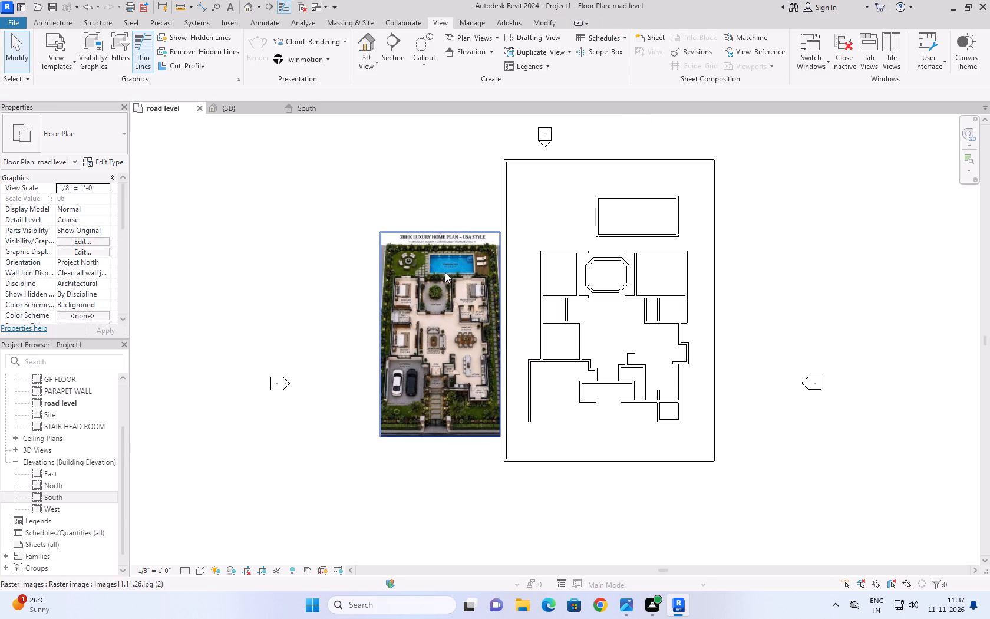
scroll(467, 269, "up", 7)
middle_click_drag(520, 271, 361, 228)
scroll(361, 228, "down", 4)
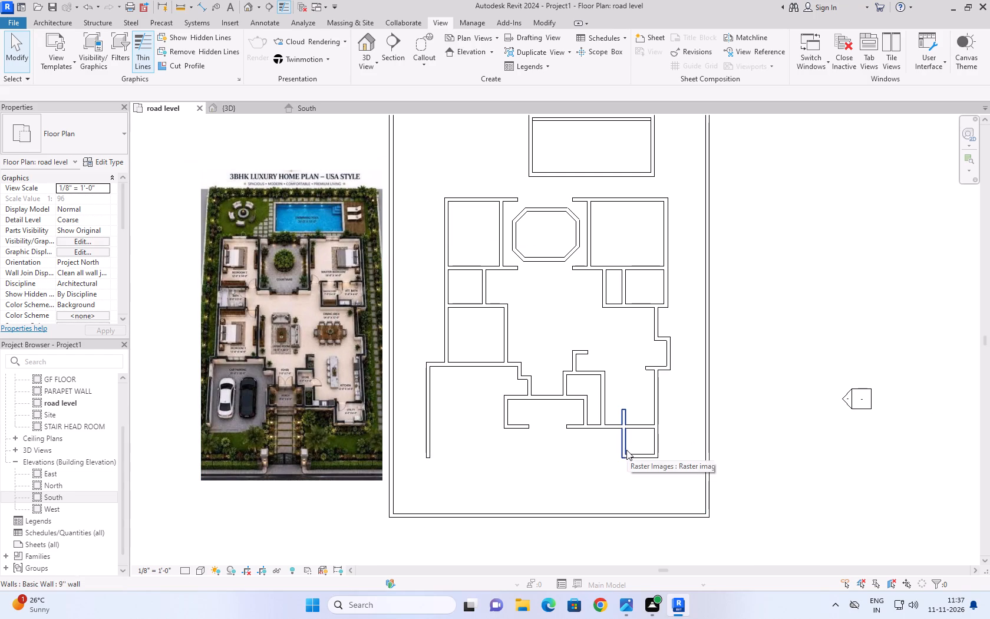
scroll(839, 409, "down", 3)
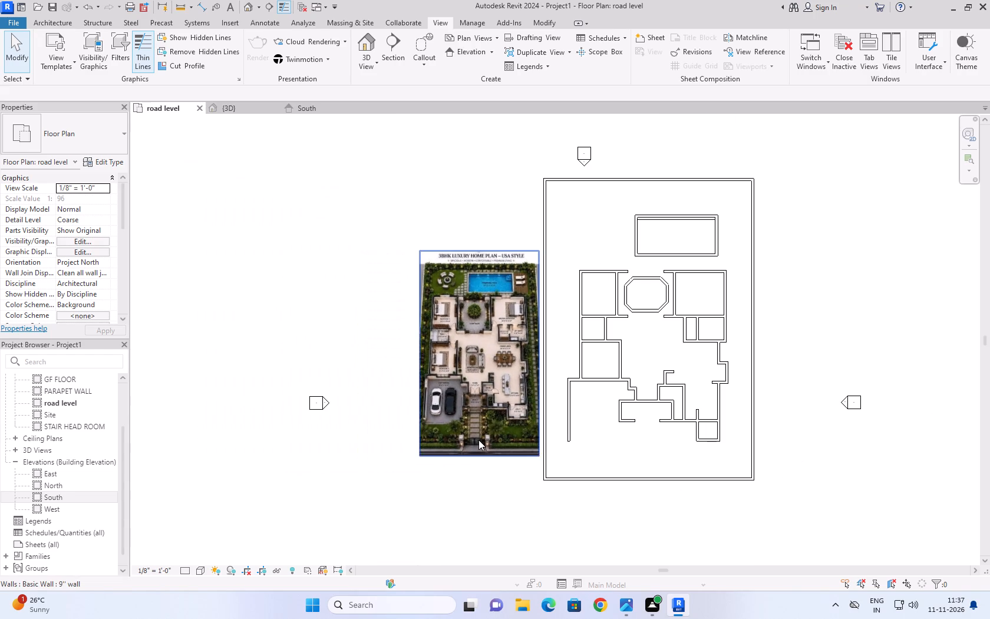
scroll(477, 440, "up", 3)
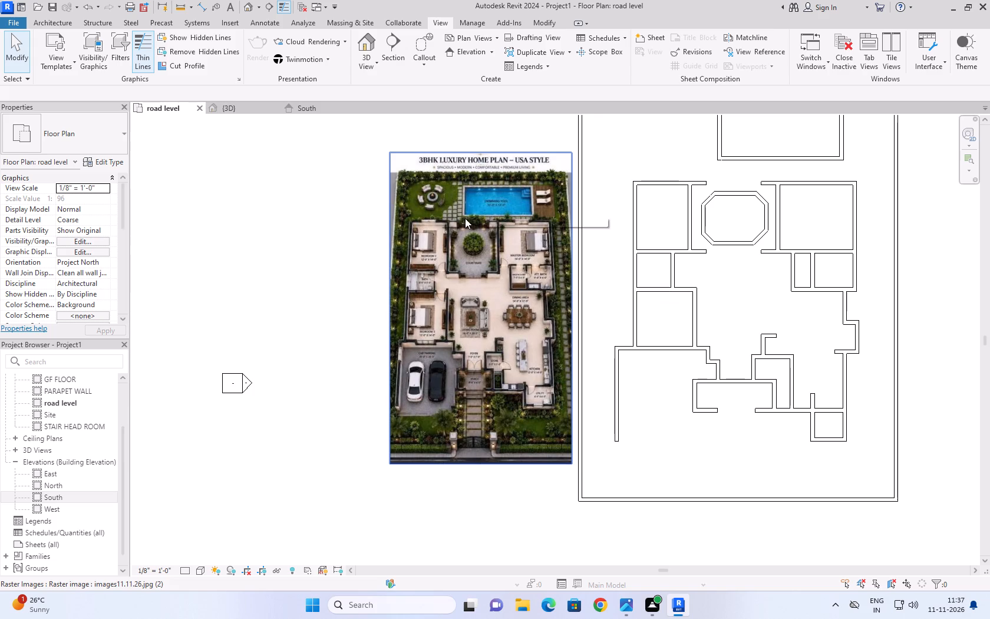
scroll(484, 221, "up", 4)
middle_click_drag(491, 209, 378, 285)
scroll(378, 285, "up", 1)
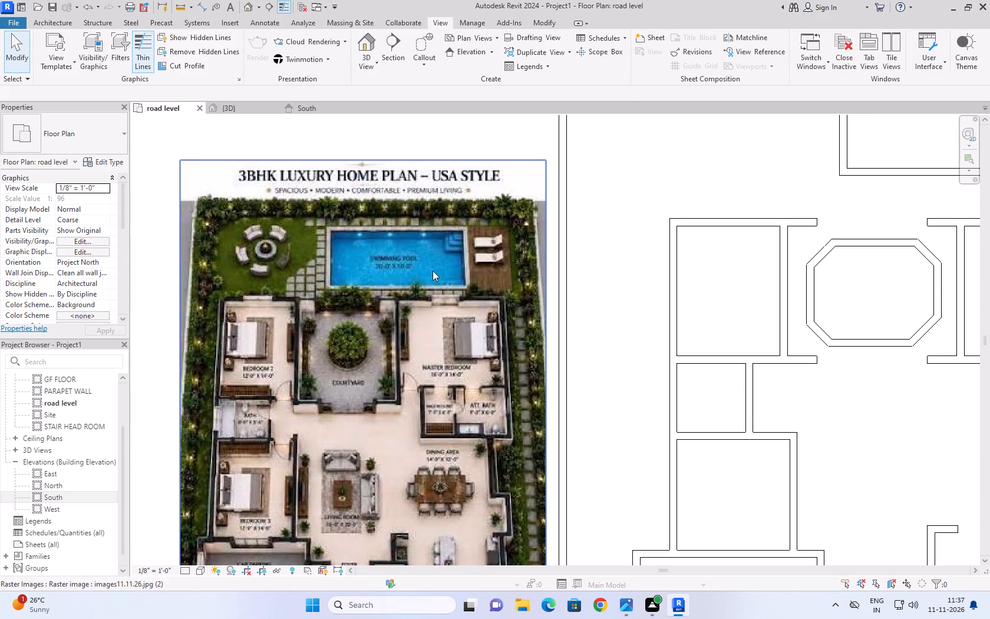
scroll(761, 236, "down", 3)
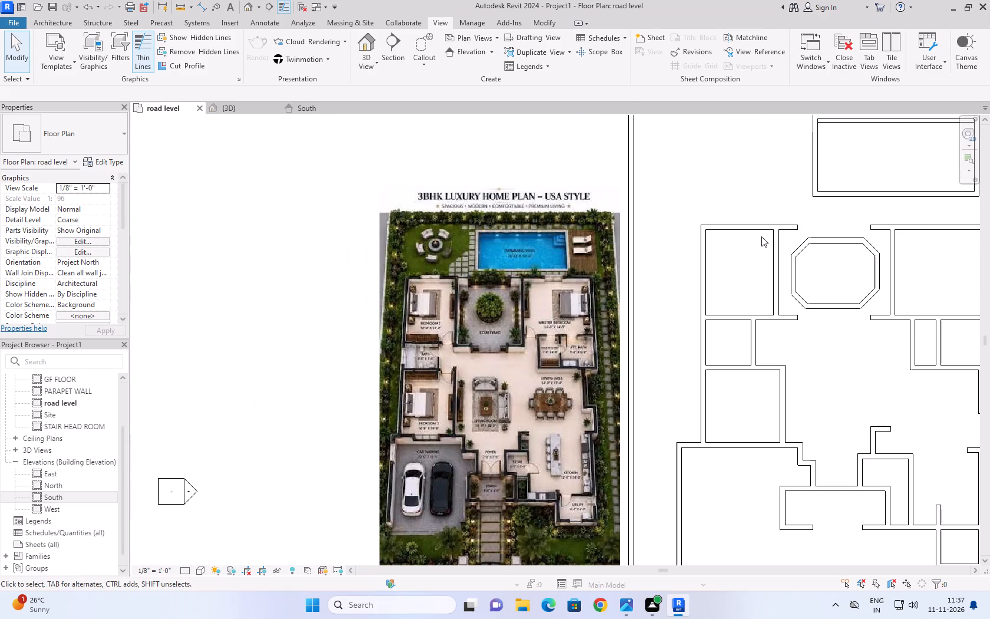
middle_click_drag(793, 137, 744, 247)
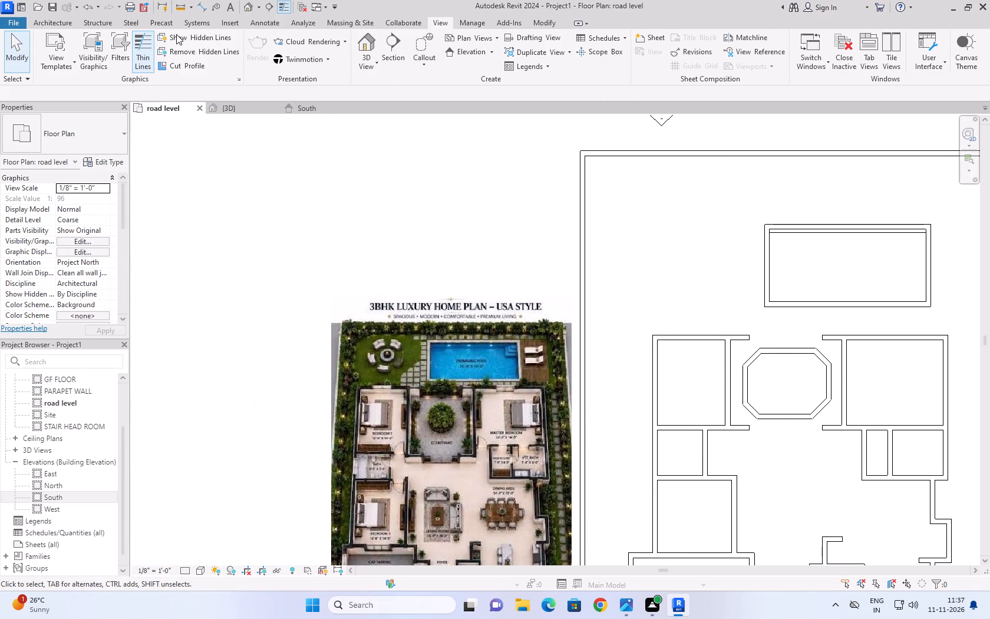
Start a floor at road level and sketch a 3' by 2' rectangular paver boundary near the rear boundary wall, aligned with the octagon's bedroom 2 side.
left_click(55, 21)
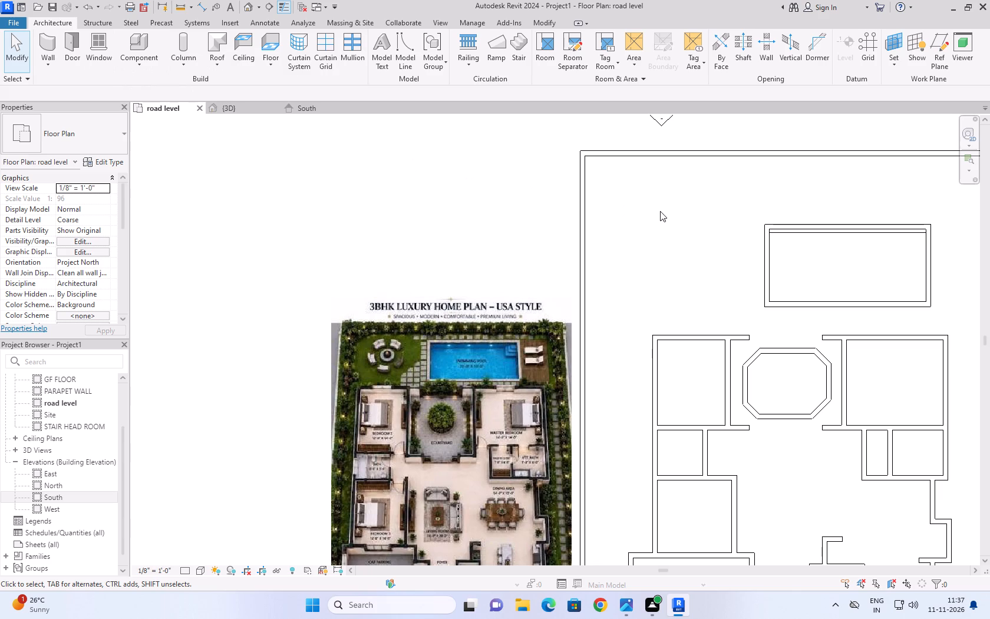
scroll(650, 210, "down", 6)
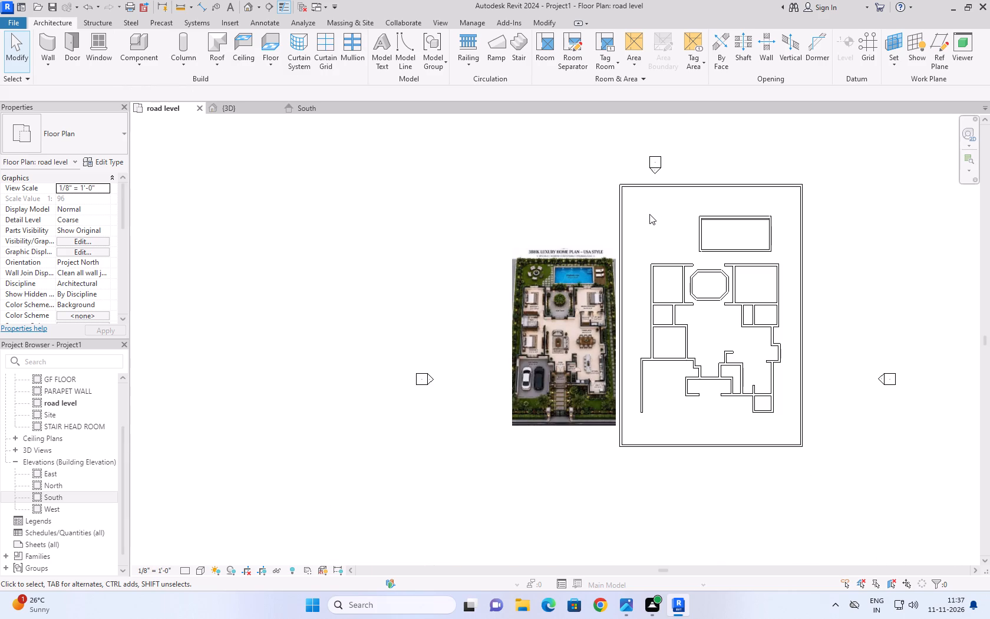
left_click(402, 298)
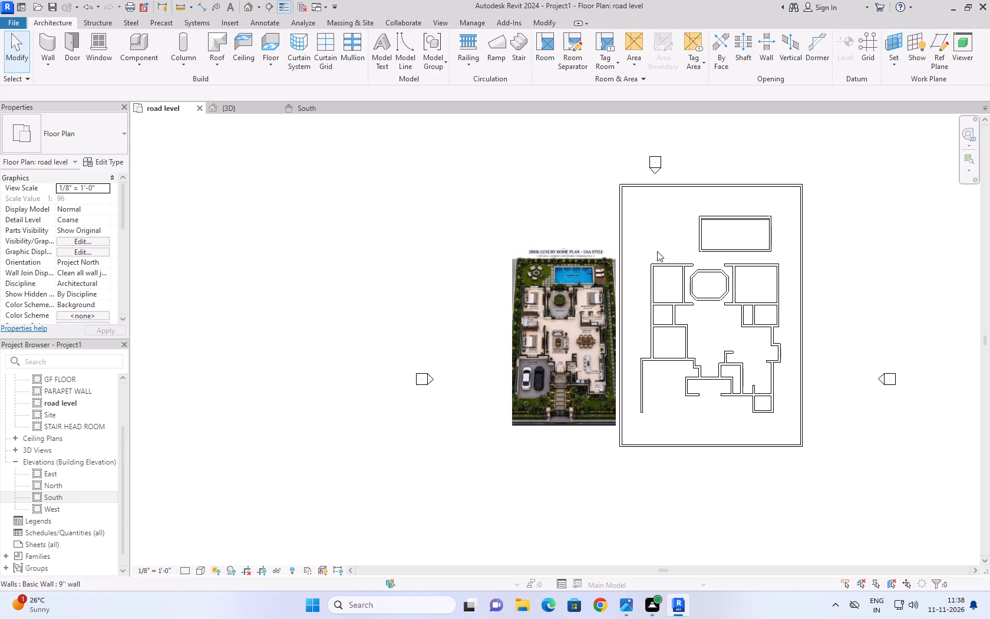
scroll(659, 212, "up", 4)
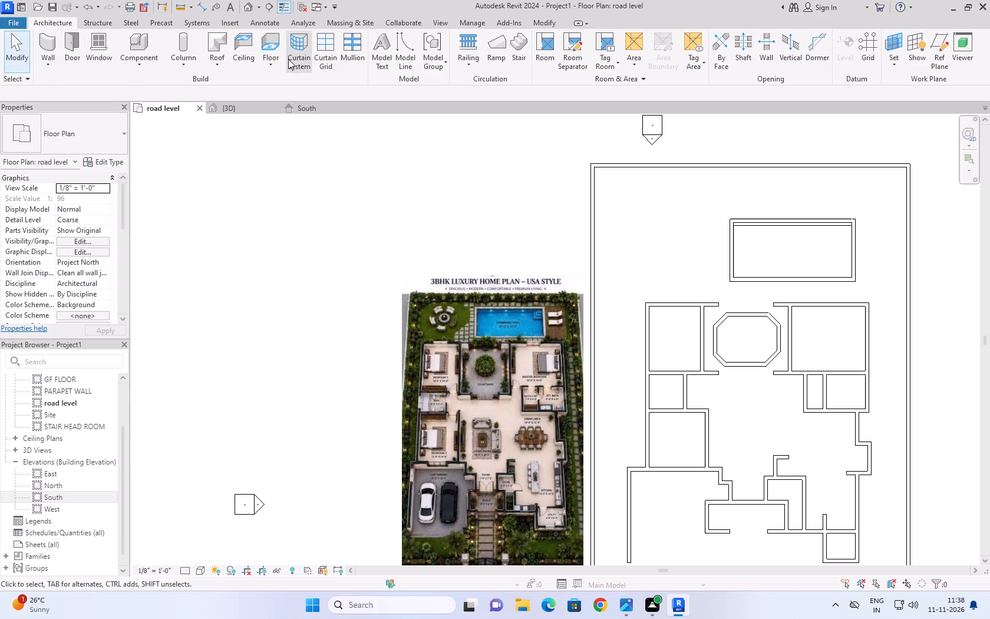
left_click(262, 71)
left_click(288, 88)
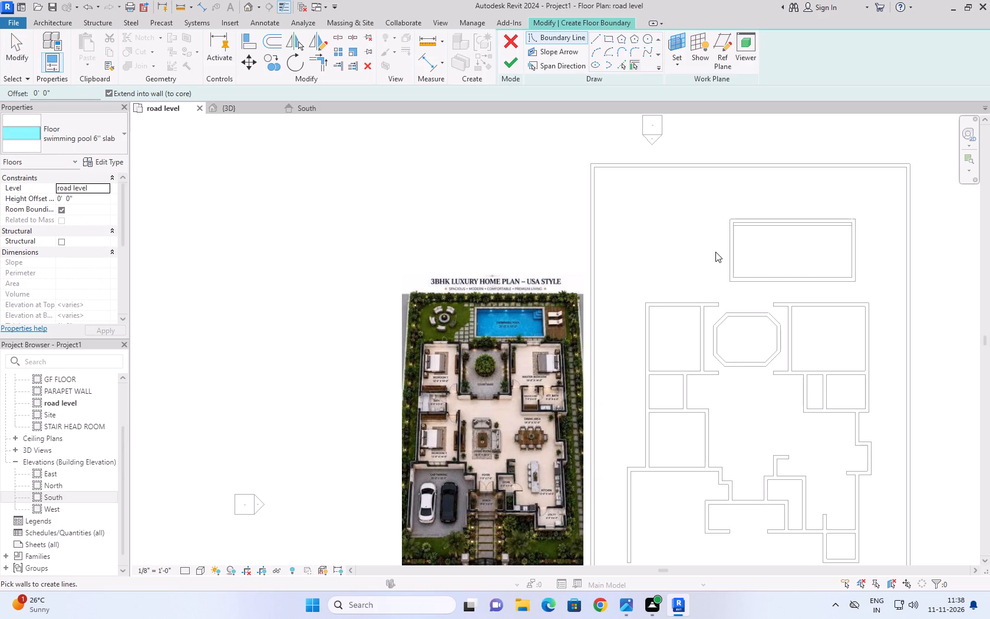
scroll(715, 252, "up", 4)
left_click(614, 42)
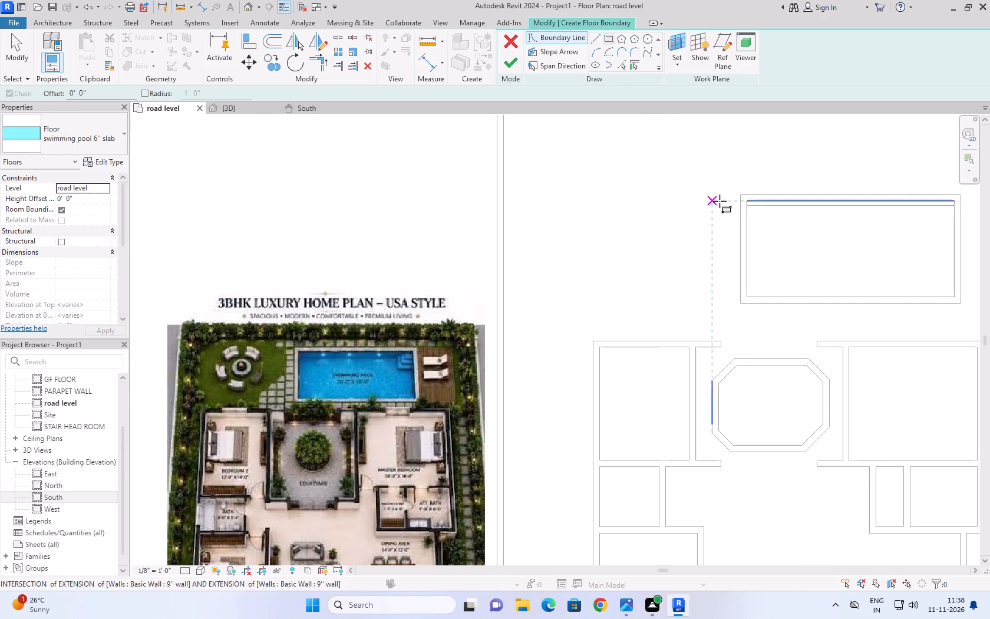
scroll(705, 151, "down", 2)
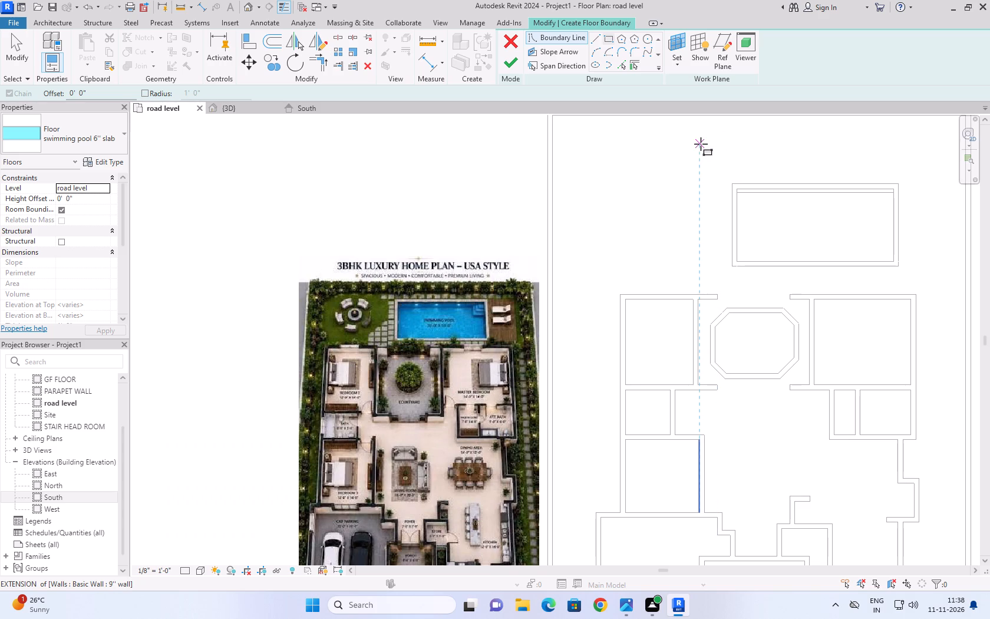
scroll(701, 144, "up", 3)
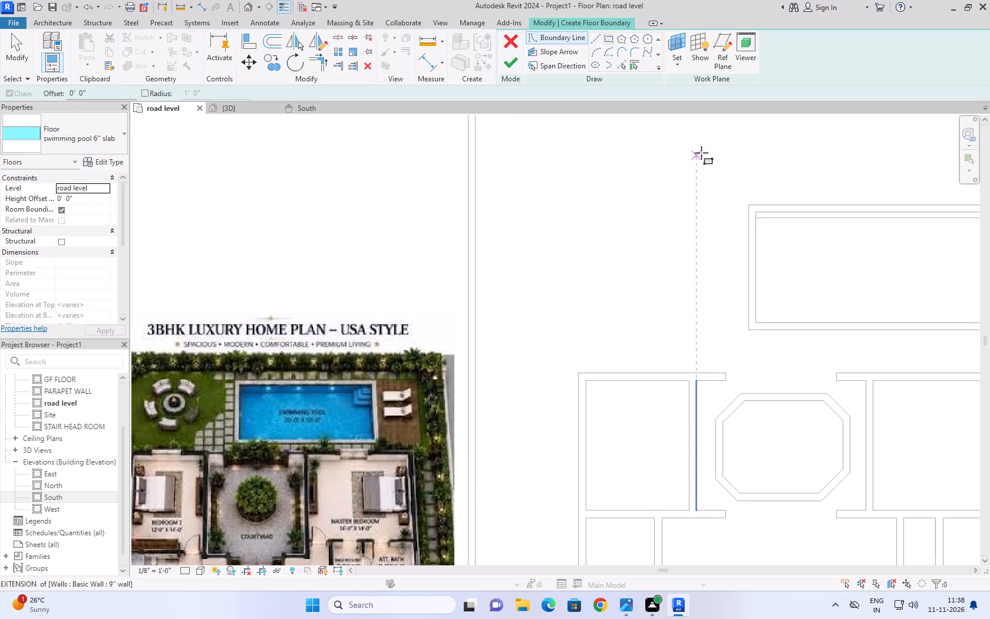
left_click(719, 125)
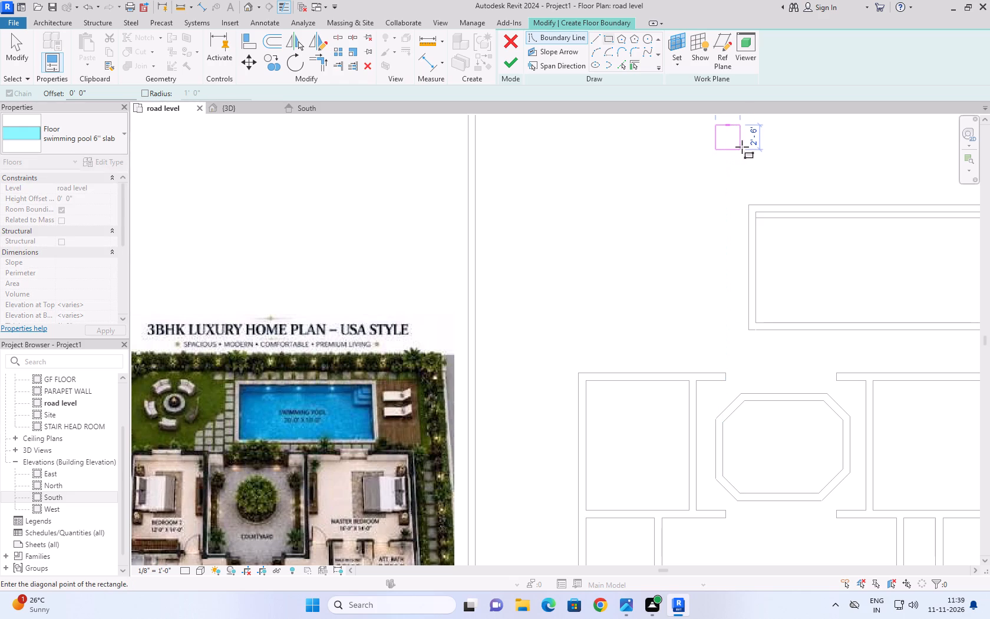
scroll(743, 146, "up", 1)
middle_click_drag(743, 146, 746, 174)
scroll(743, 146, "down", 1)
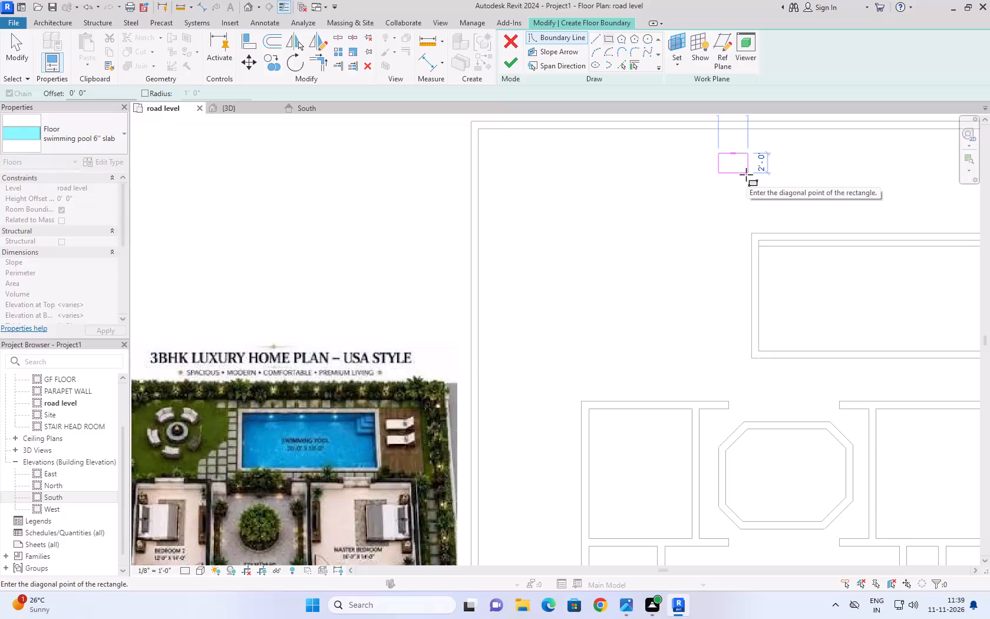
left_click(746, 174)
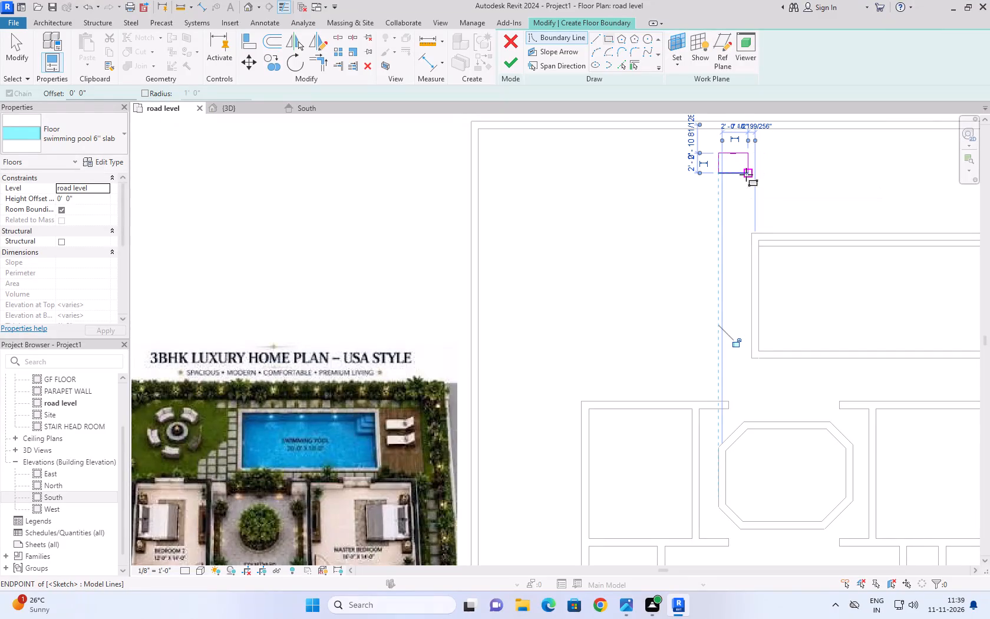
Check the width and depth of the sketched paver rectangle.
scroll(745, 160, "up", 3)
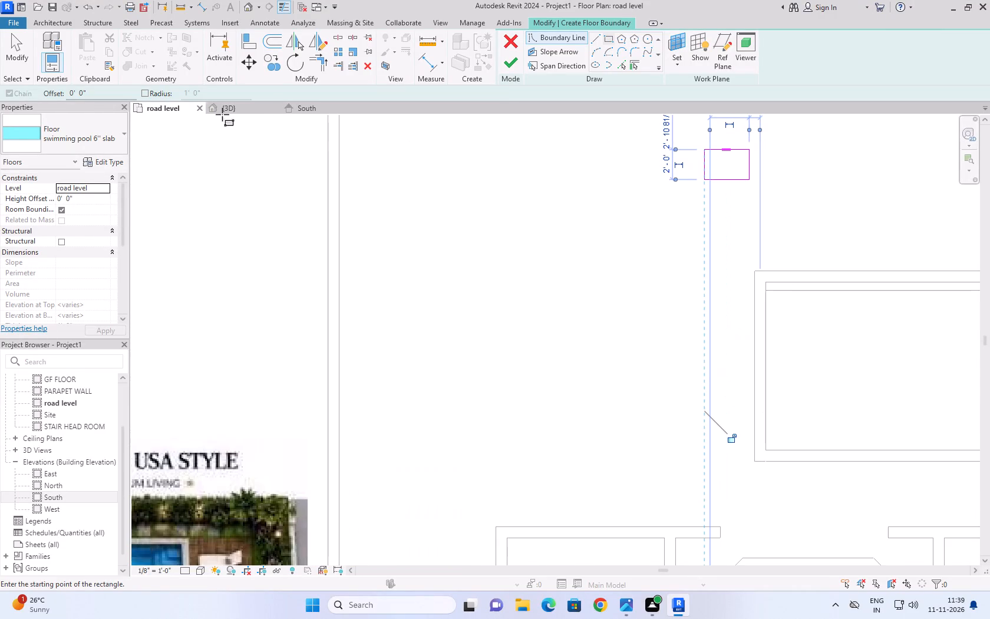
left_click(27, 48)
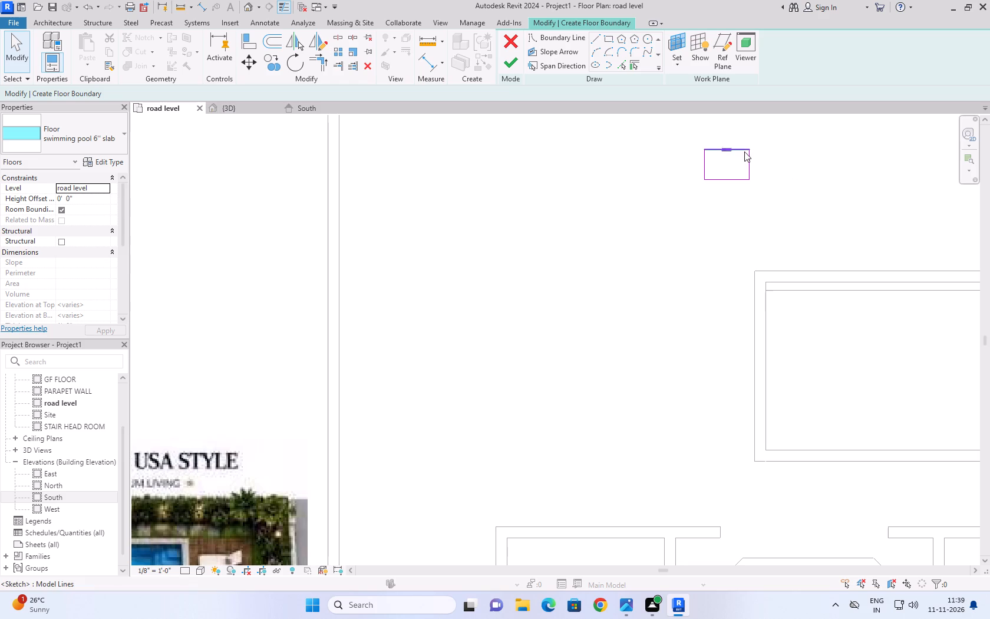
left_click(746, 166)
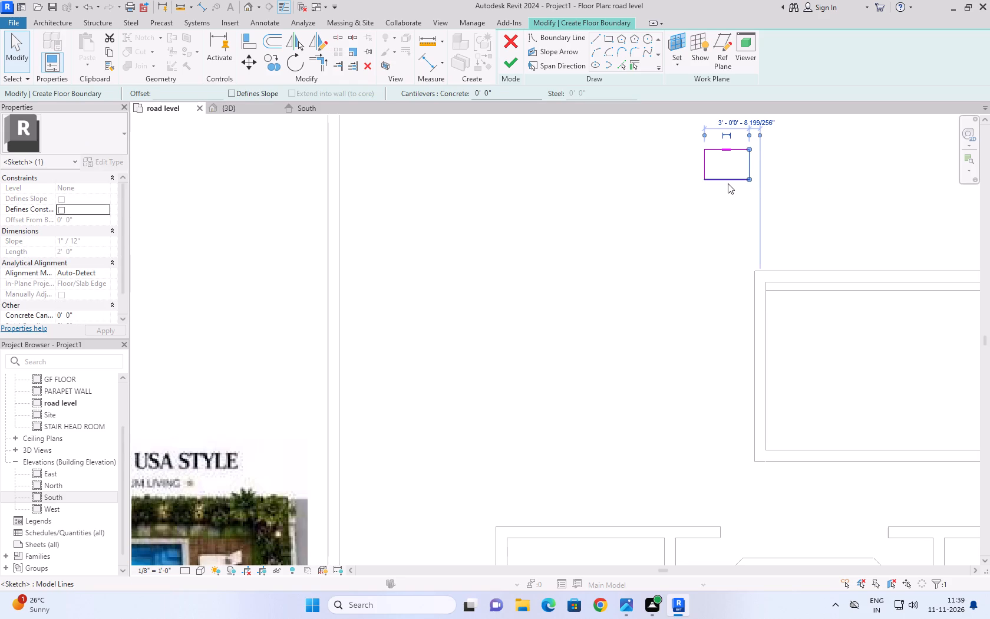
scroll(728, 183, "up", 4)
middle_click_drag(728, 183, 673, 336)
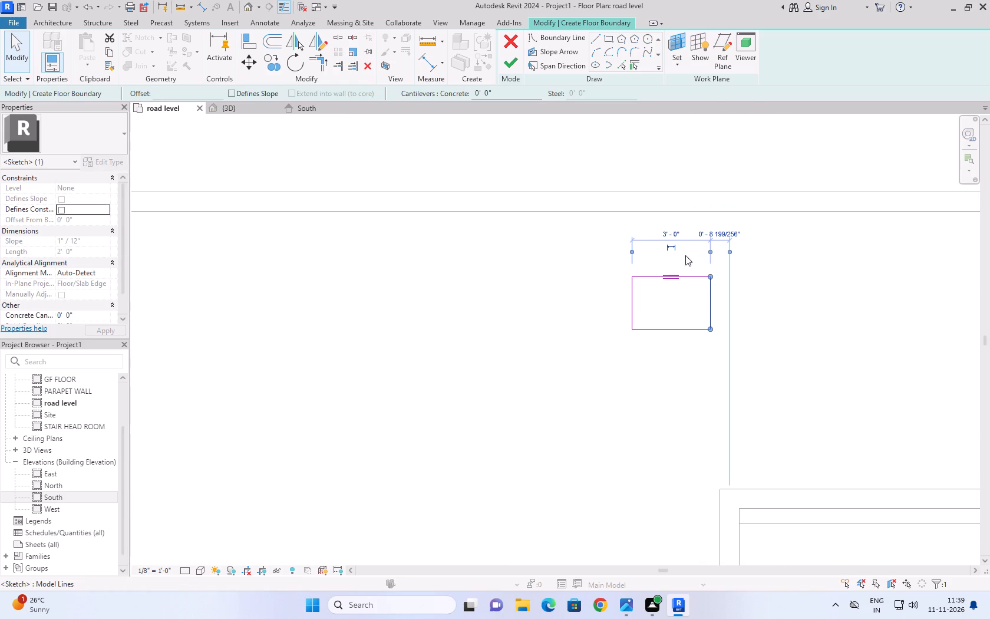
scroll(690, 261, "up", 6)
scroll(690, 261, "down", 8)
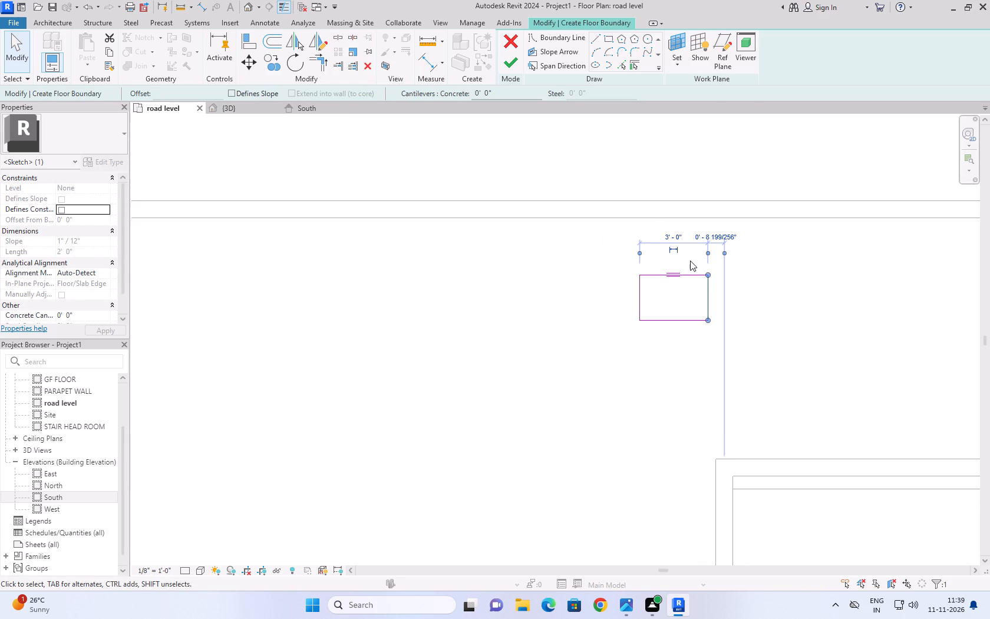
left_click(682, 311)
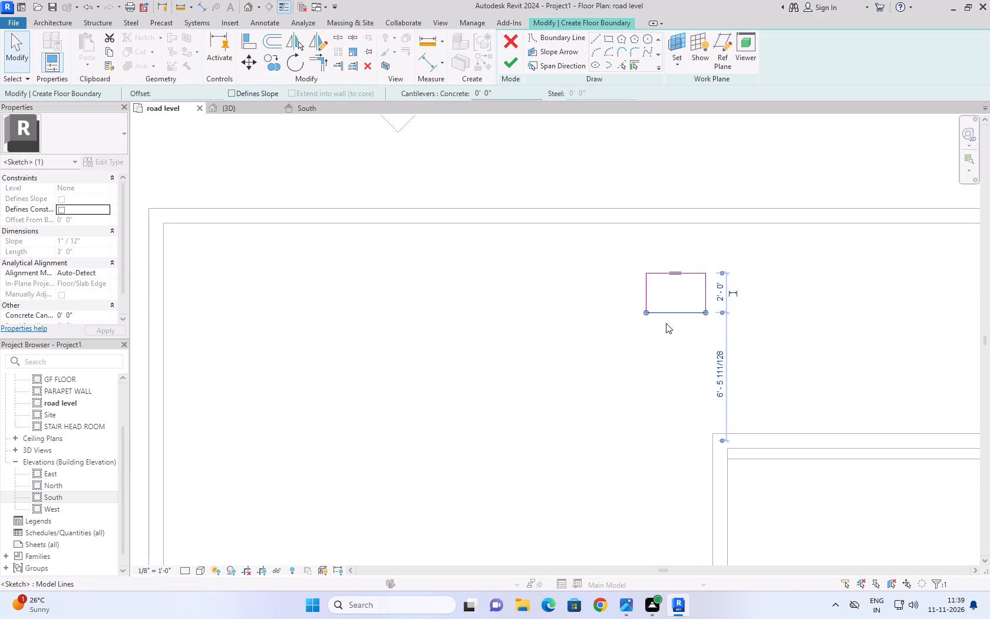
left_click(662, 335)
Copy all four lines of the paver rectangle 2'6" straight toward the house, with multiple copies enabled.
scroll(668, 331, "down", 7)
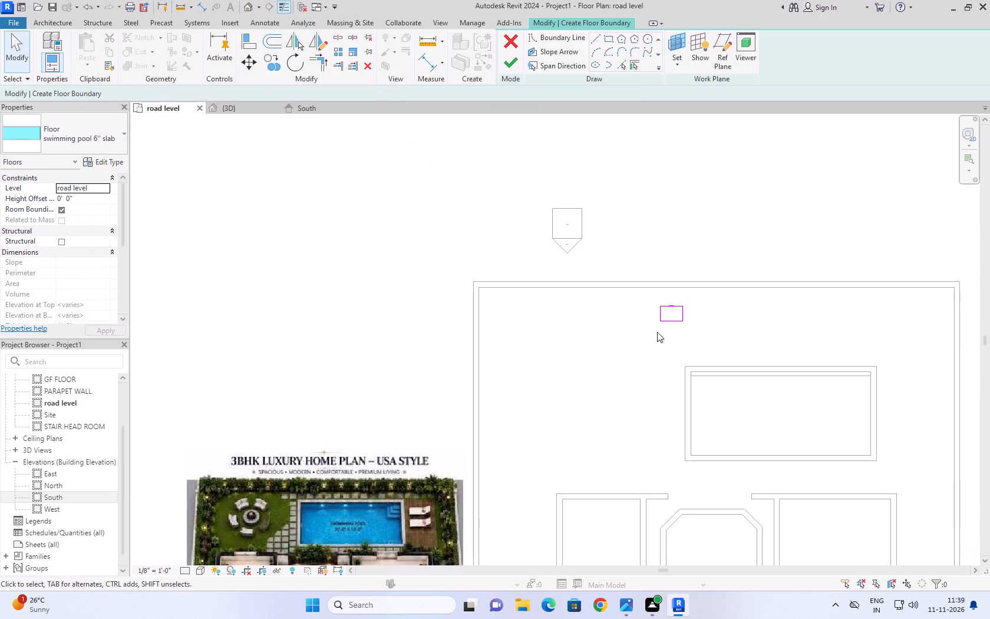
left_click_drag(652, 297, 701, 334)
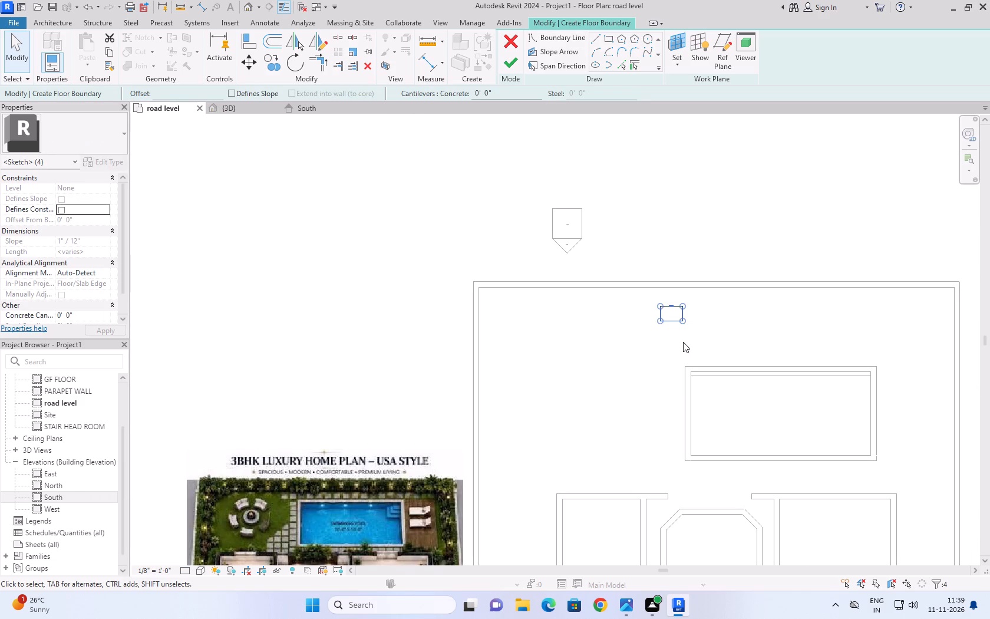
scroll(685, 333, "down", 4)
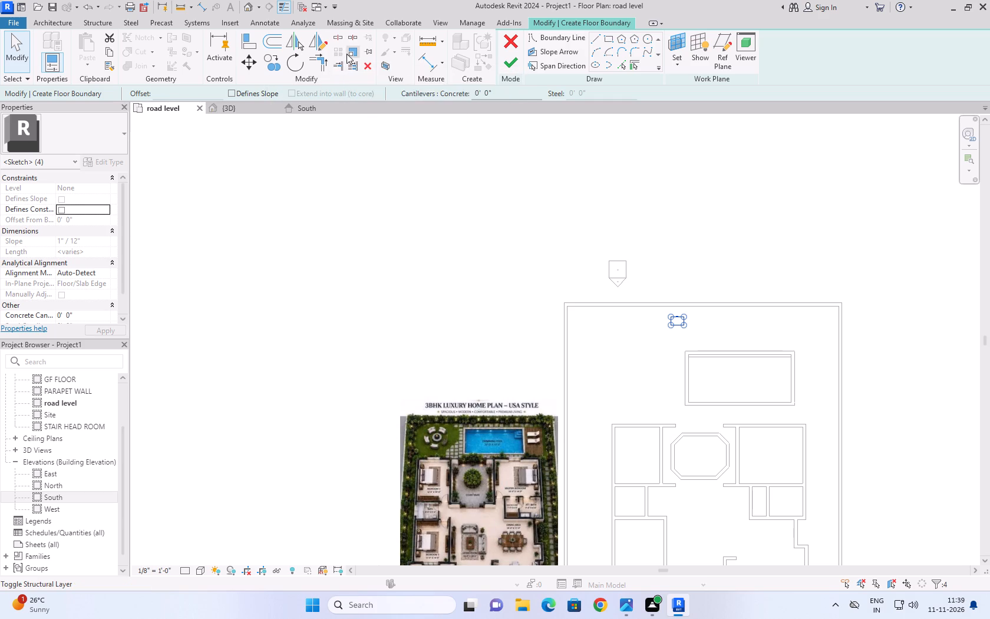
left_click(275, 67)
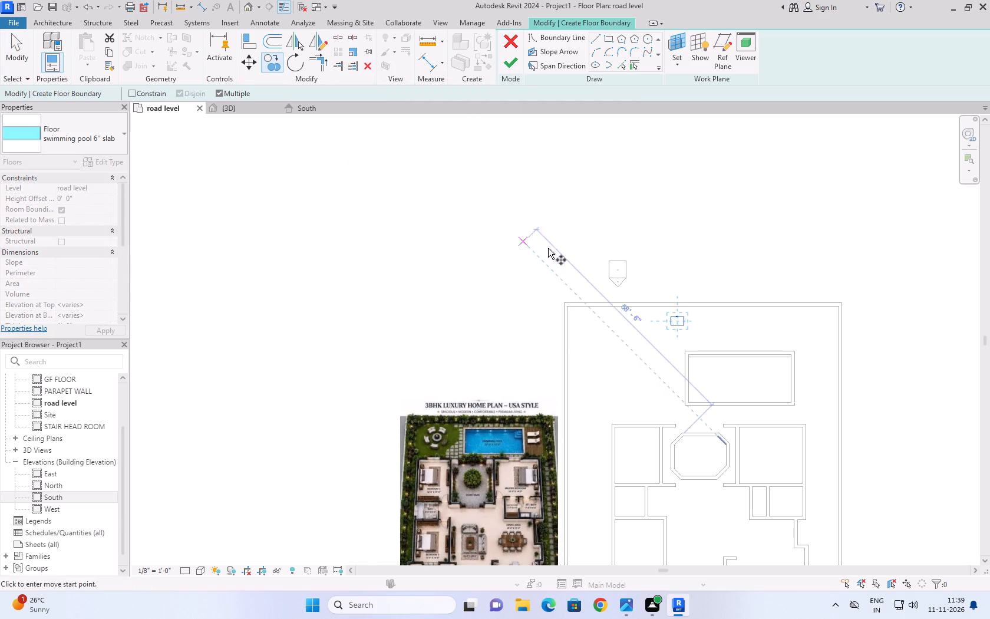
scroll(686, 257, "down", 4)
scroll(679, 323, "up", 7)
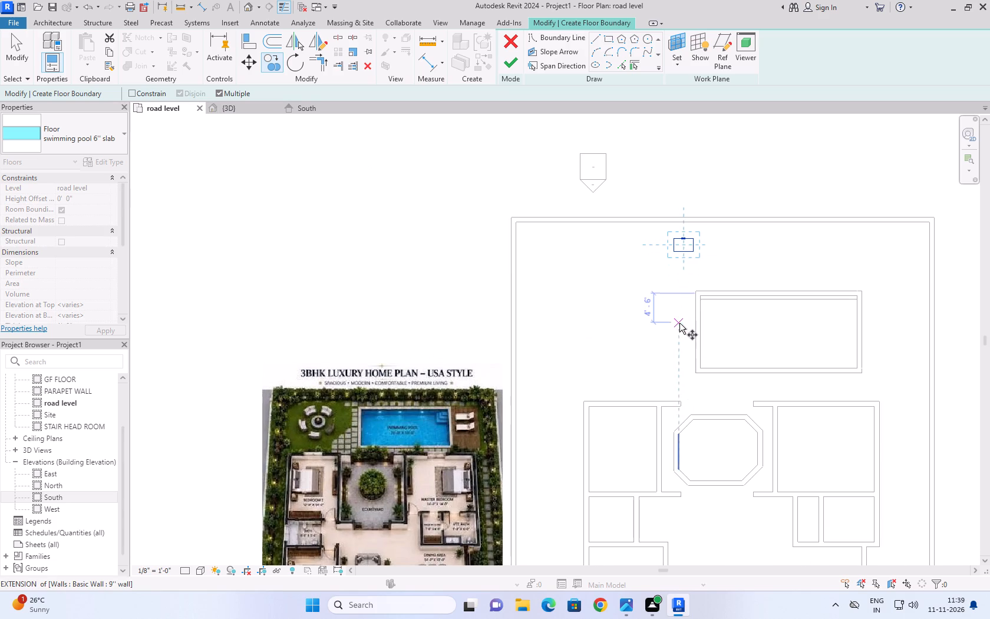
left_click(675, 253)
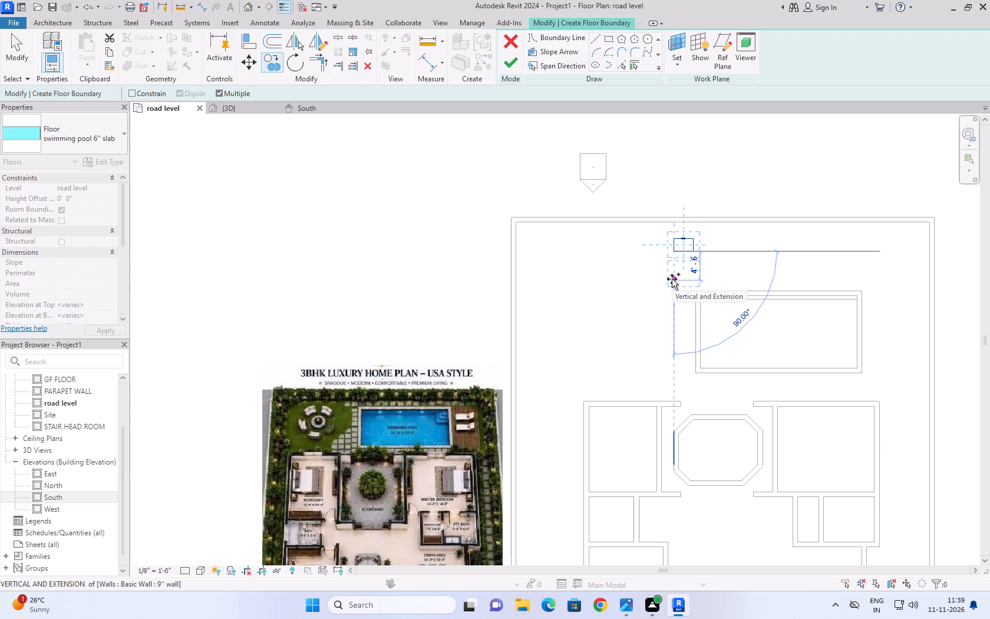
type("2'6''")
key("Return")
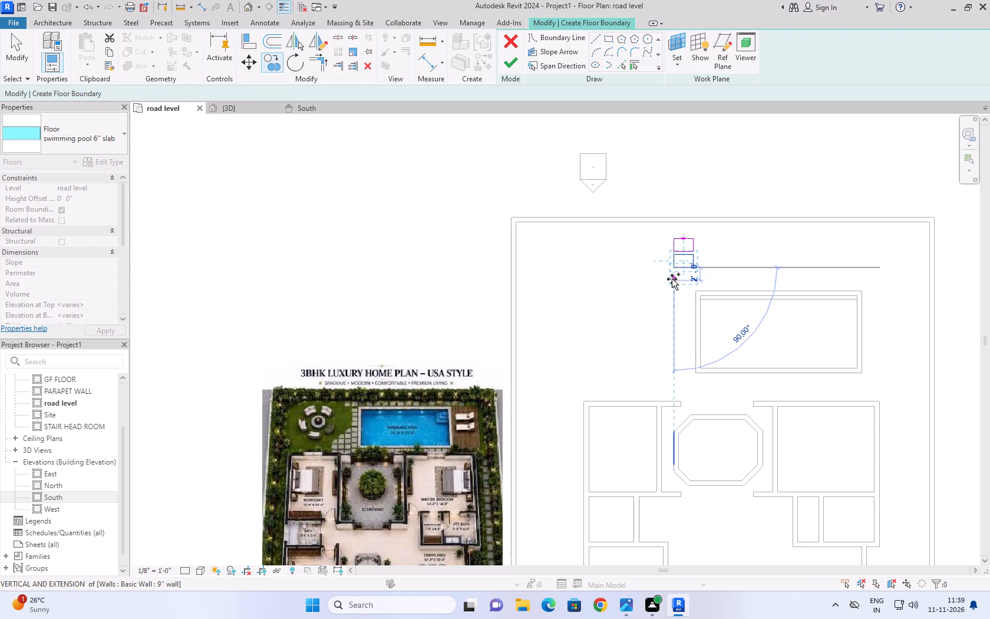
Copy the paver rectangle another 2'6" straight toward the house, making a third paver in the column.
type("2'6''")
key("Return")
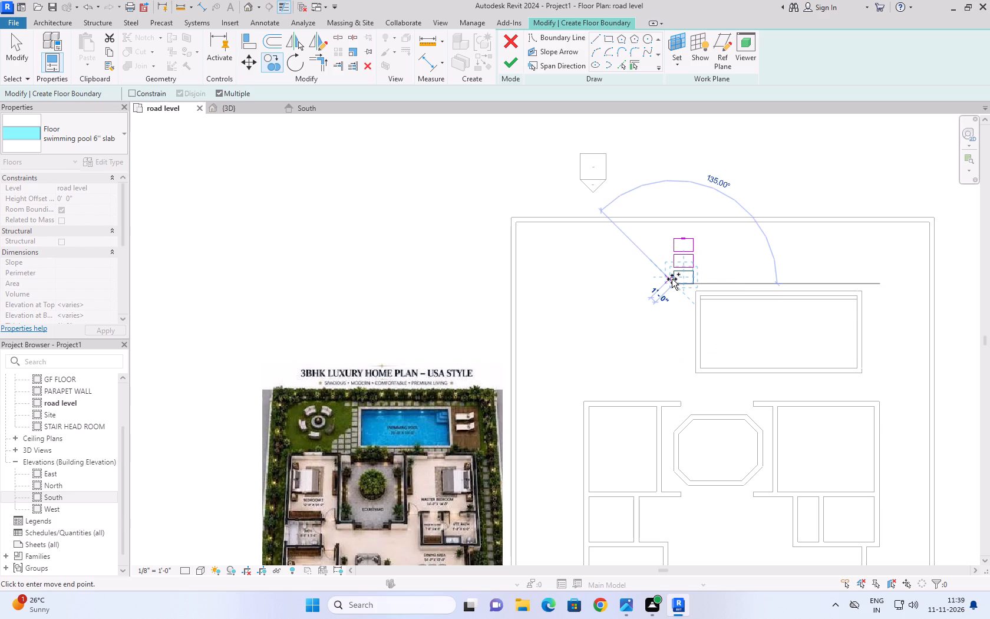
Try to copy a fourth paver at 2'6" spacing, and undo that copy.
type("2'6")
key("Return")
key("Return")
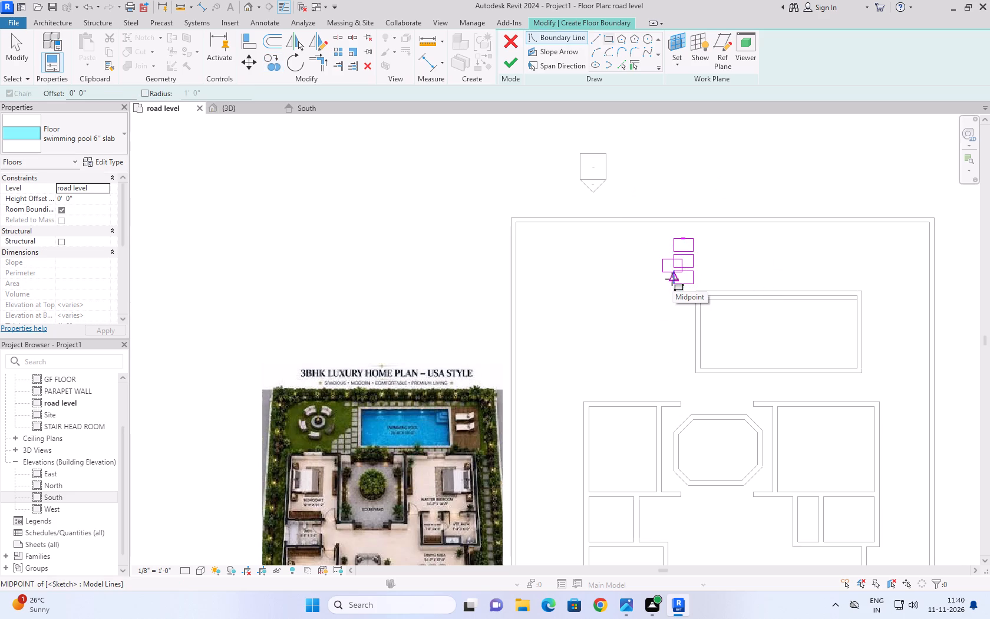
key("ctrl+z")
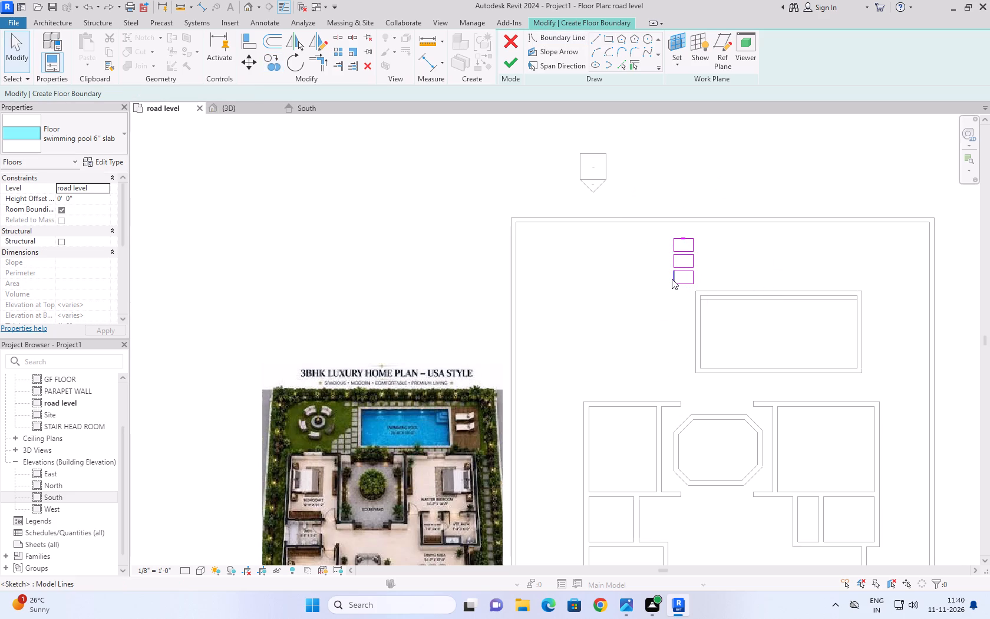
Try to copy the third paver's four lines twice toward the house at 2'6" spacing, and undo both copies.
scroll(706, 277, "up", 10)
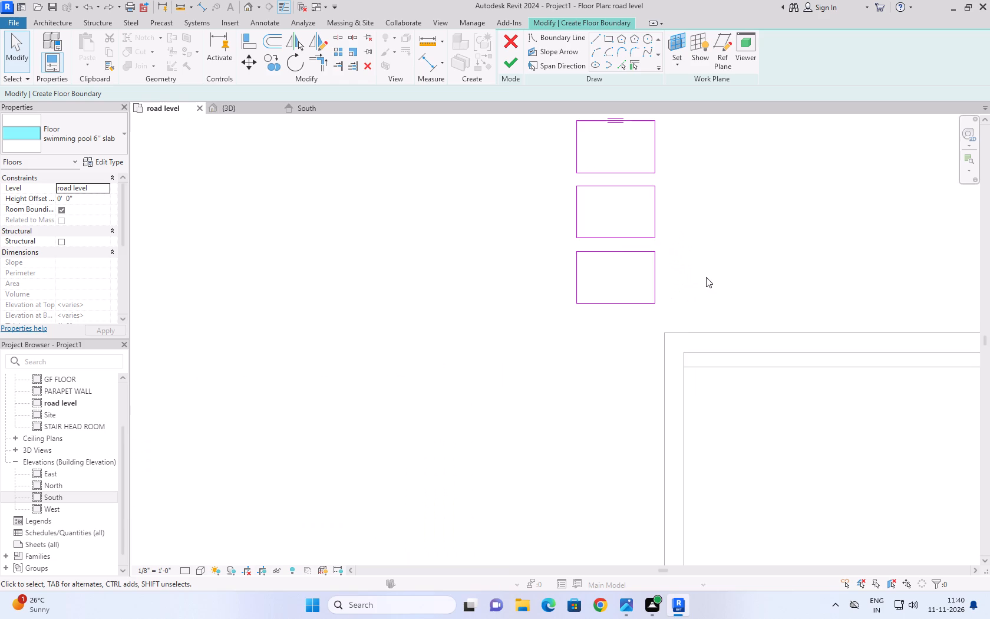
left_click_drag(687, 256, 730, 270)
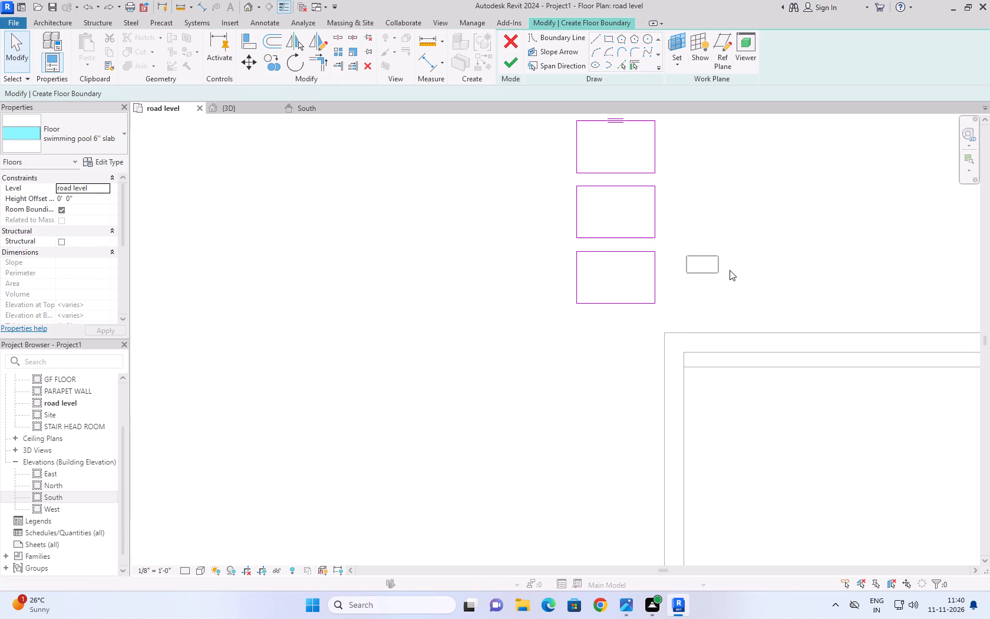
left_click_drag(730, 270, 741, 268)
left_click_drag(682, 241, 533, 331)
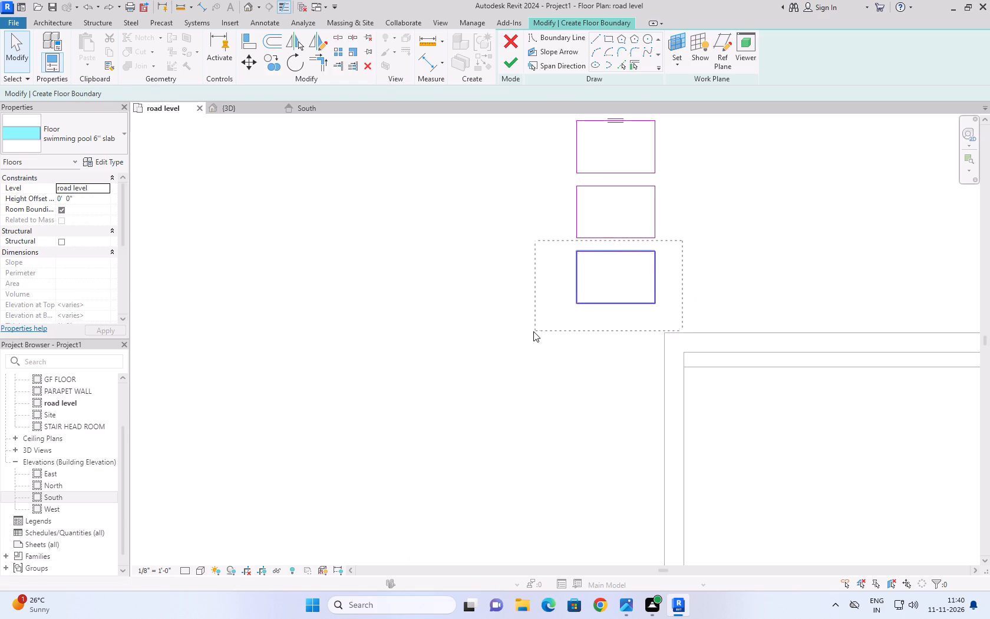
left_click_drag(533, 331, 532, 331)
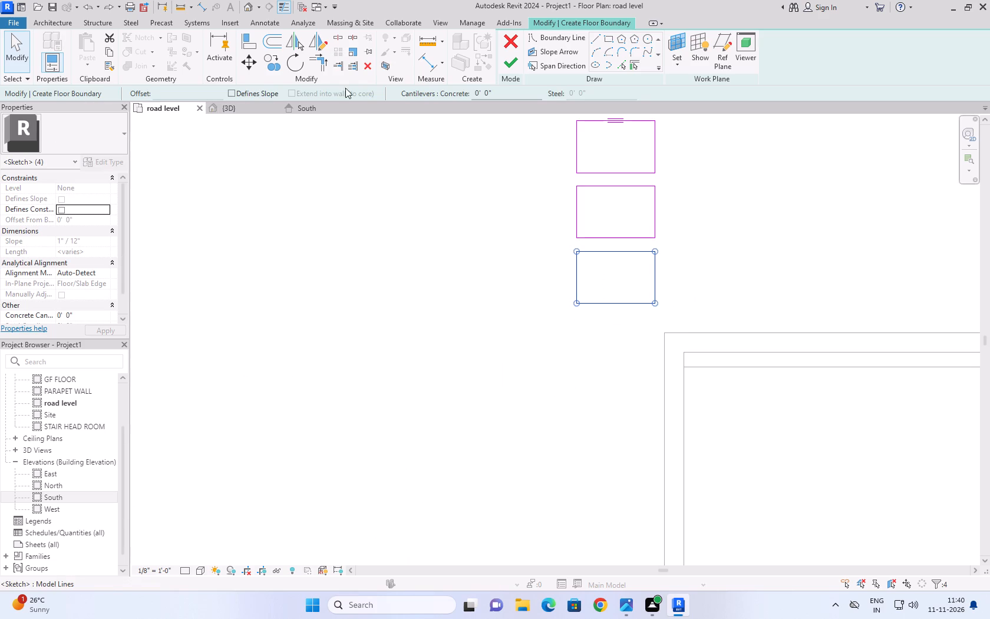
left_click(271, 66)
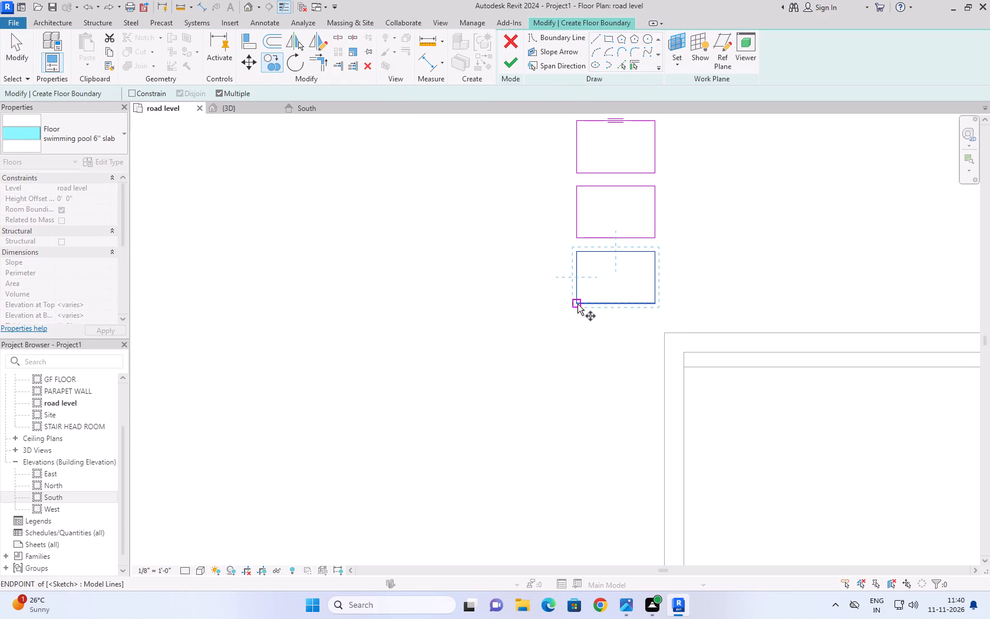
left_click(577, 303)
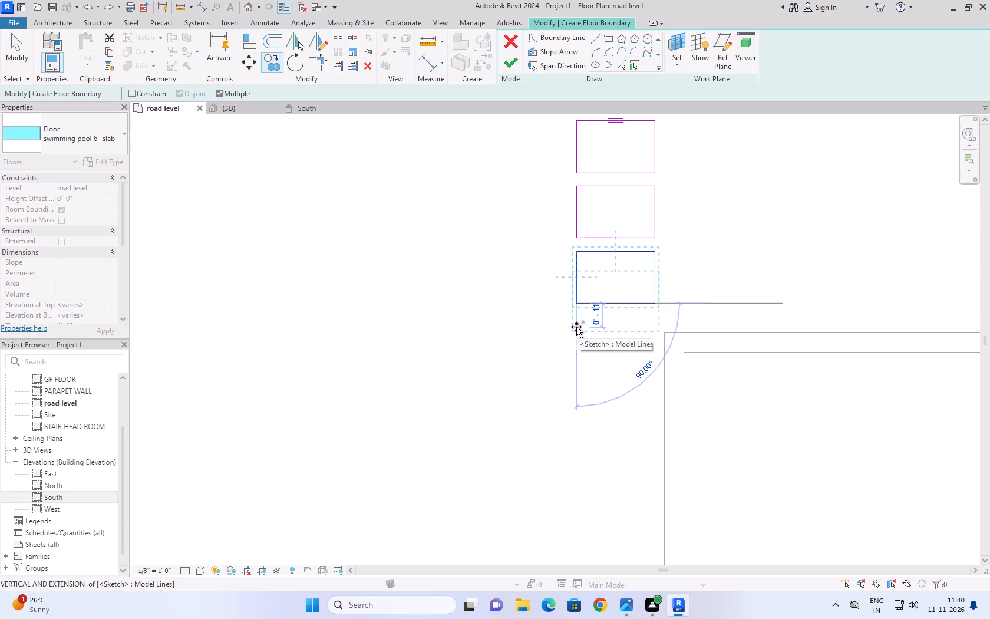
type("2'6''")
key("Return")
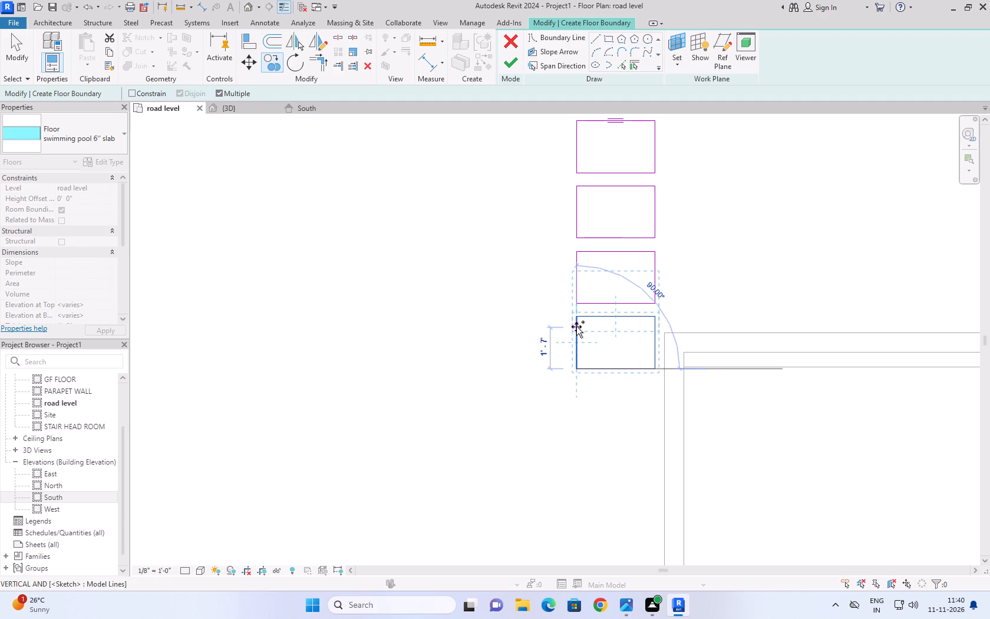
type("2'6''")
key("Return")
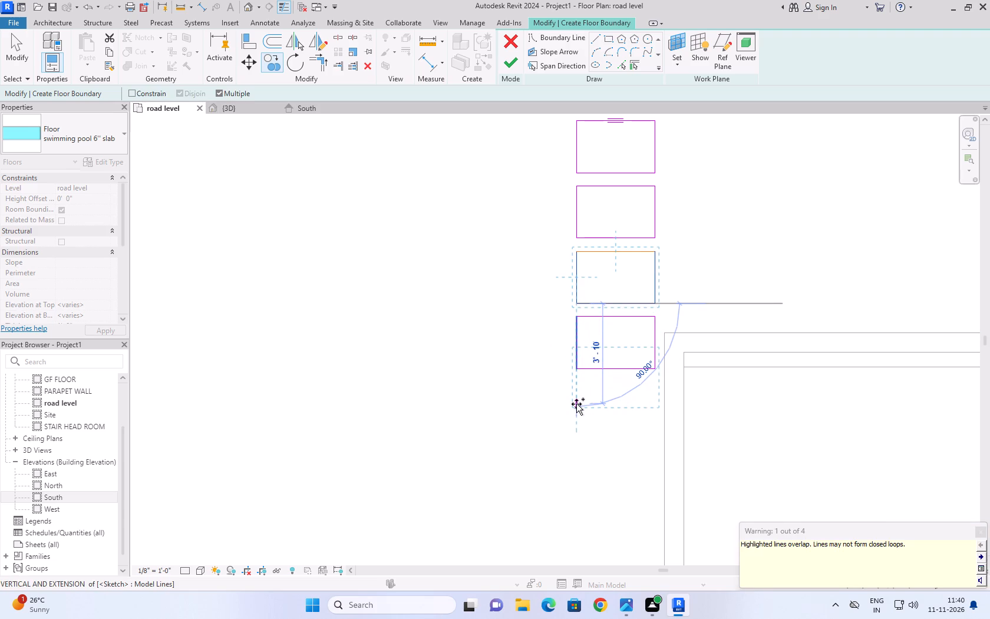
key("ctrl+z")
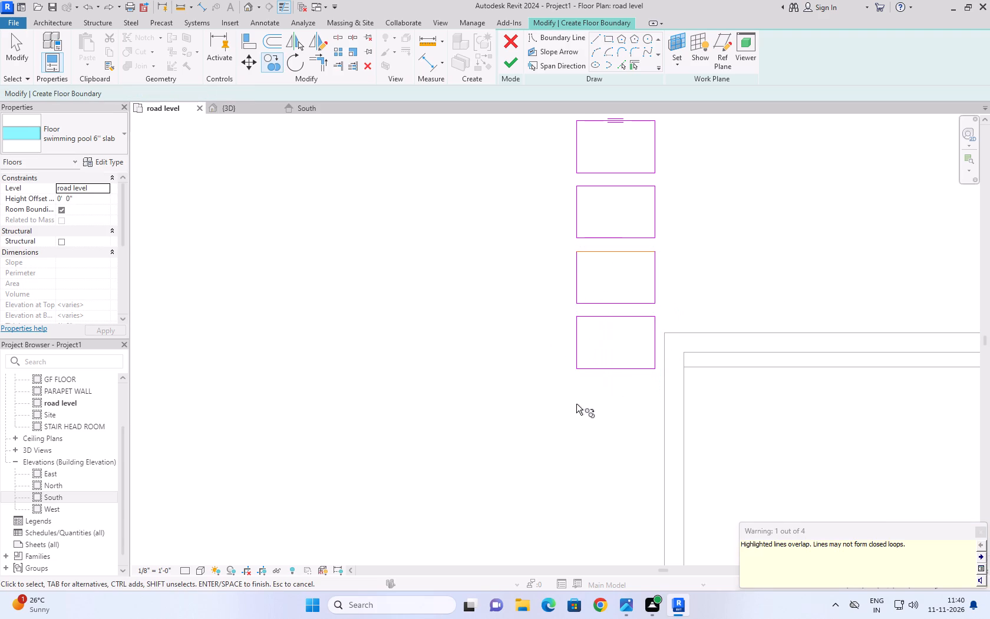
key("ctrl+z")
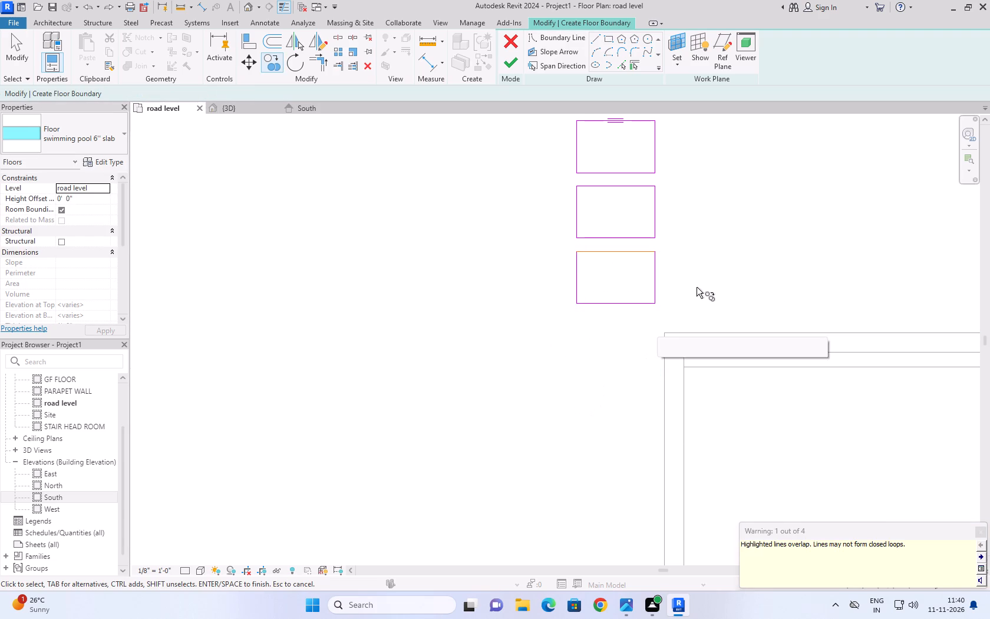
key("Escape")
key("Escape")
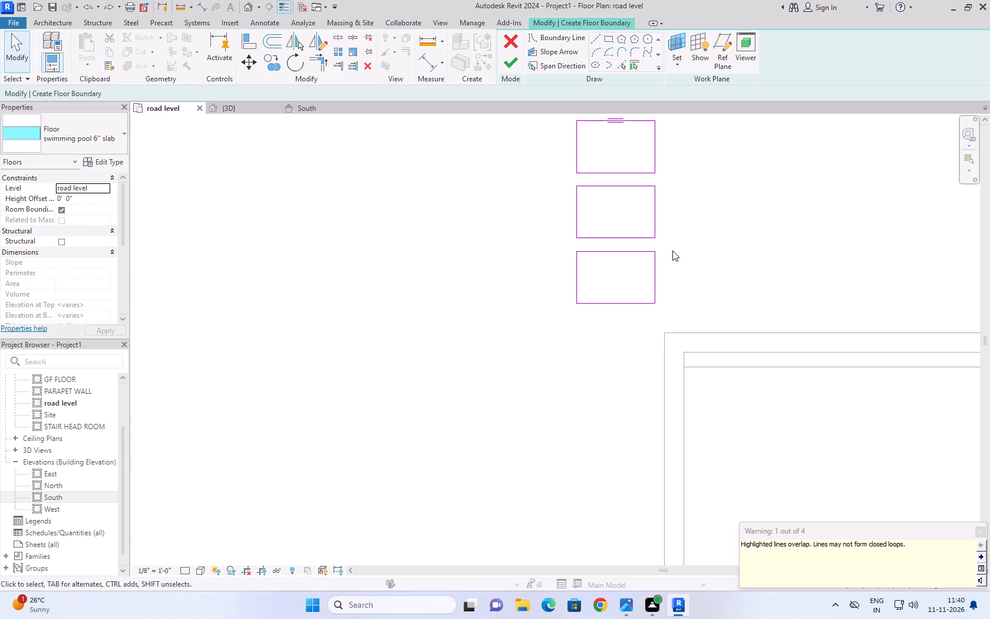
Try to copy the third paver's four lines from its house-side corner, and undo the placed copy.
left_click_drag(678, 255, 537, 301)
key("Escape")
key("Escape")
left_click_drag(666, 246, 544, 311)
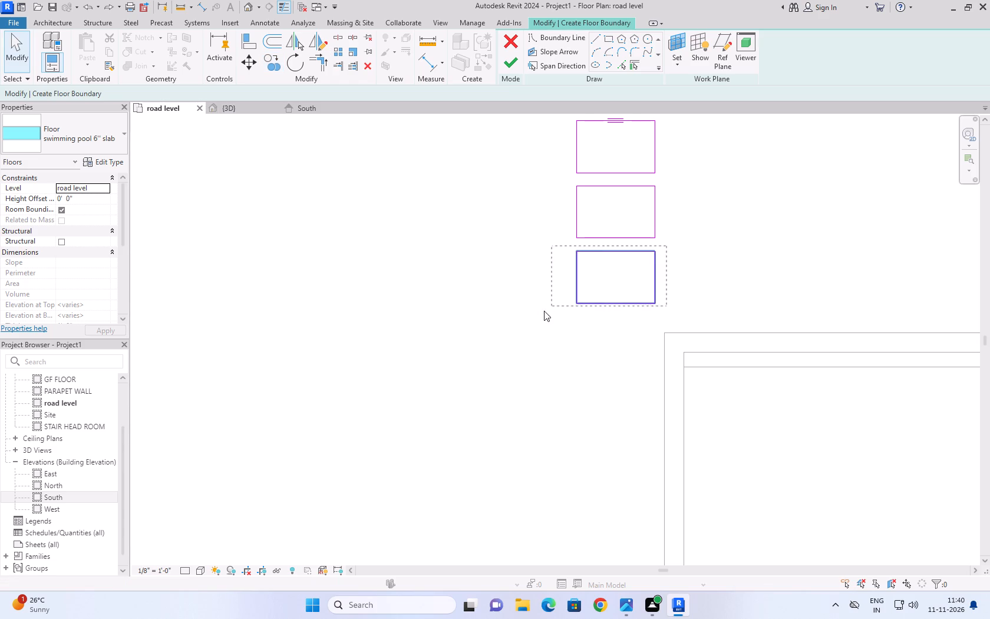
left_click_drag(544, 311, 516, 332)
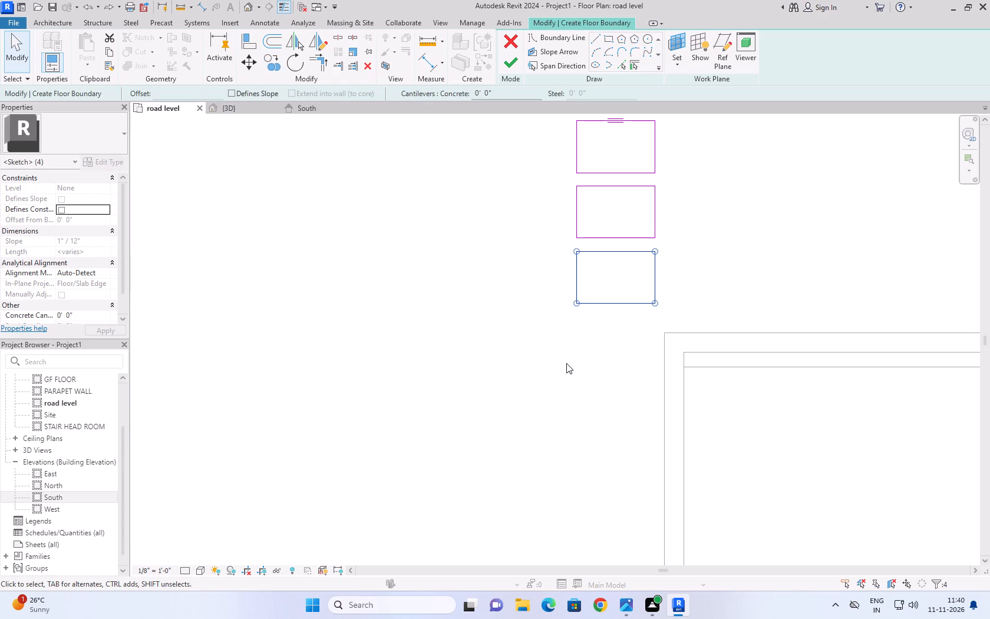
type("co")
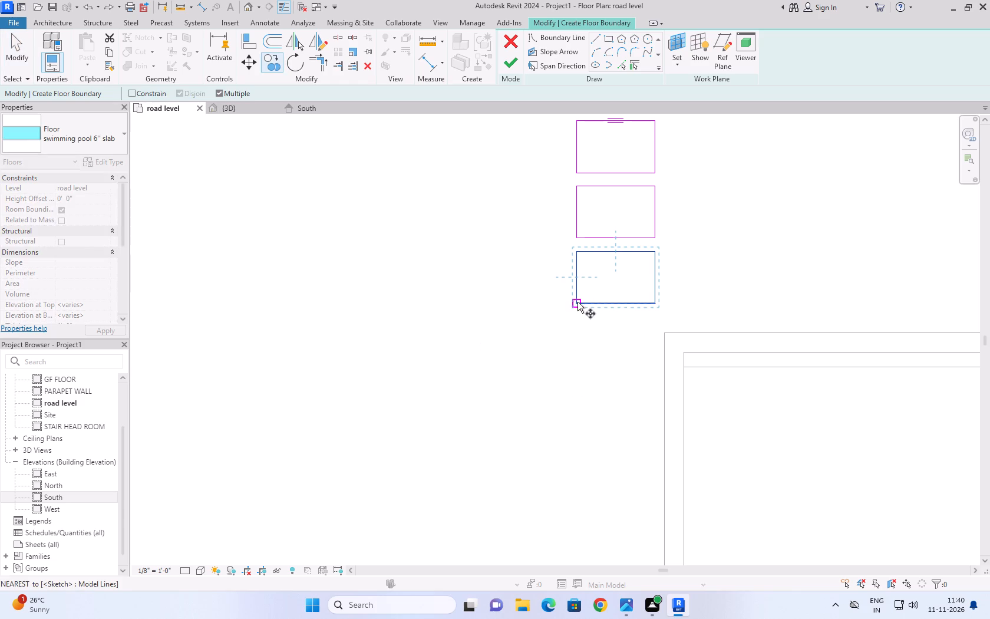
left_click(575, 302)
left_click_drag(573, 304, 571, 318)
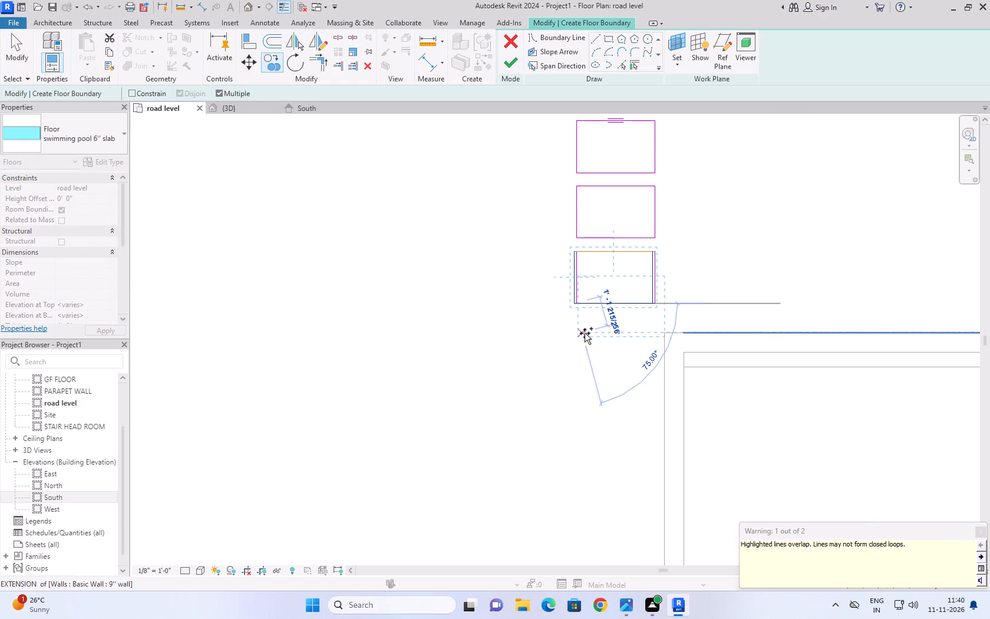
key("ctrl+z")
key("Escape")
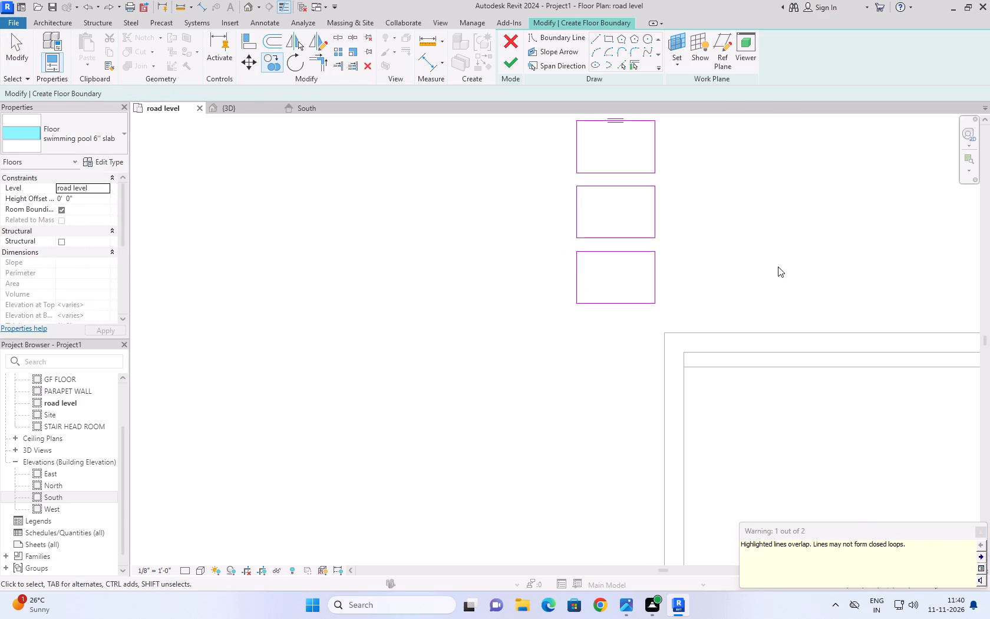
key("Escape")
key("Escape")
Copy the third paver's four lines straight toward the house three times in succession, each 2'6" from the previous one.
left_click_drag(695, 250, 542, 327)
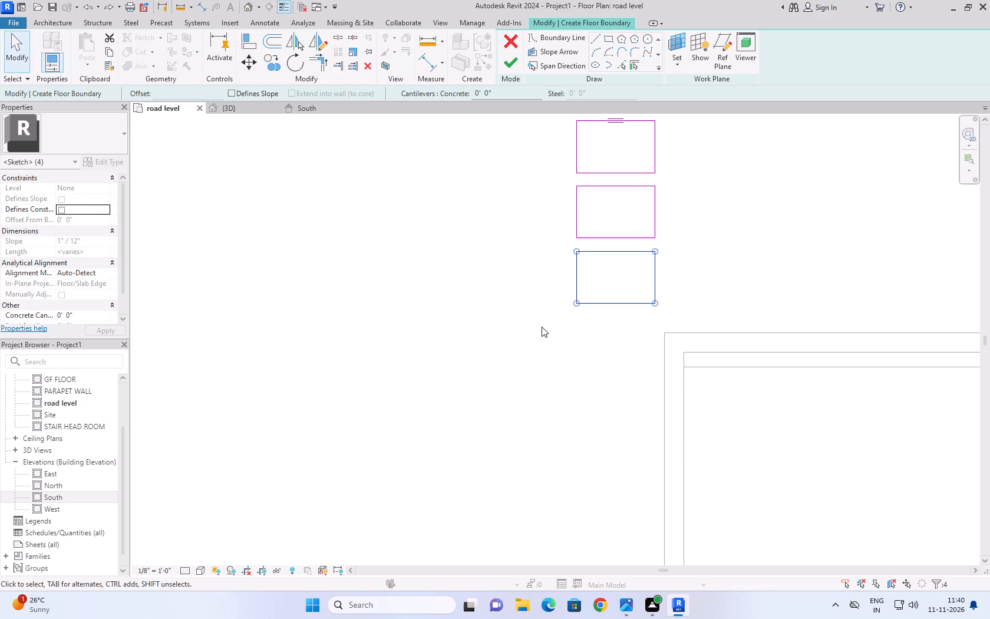
left_click(278, 58)
left_click(576, 303)
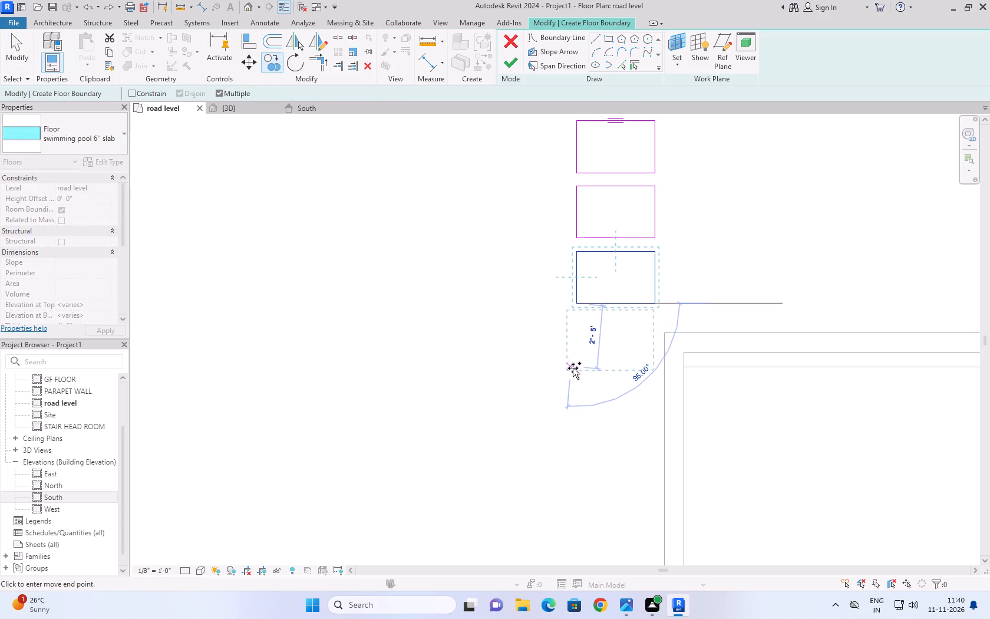
key("2")
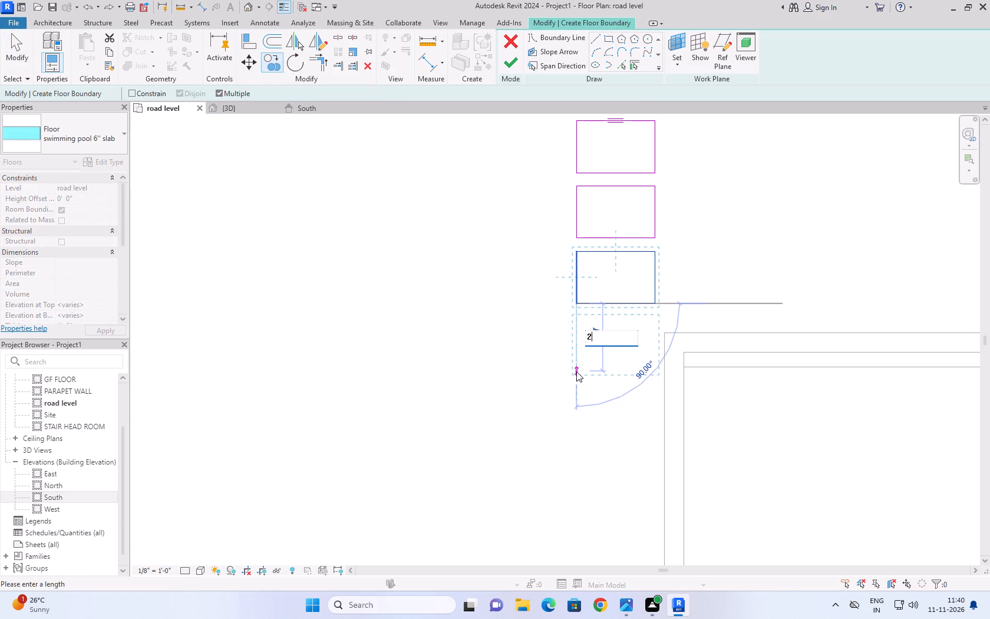
type("'6''")
key("Return")
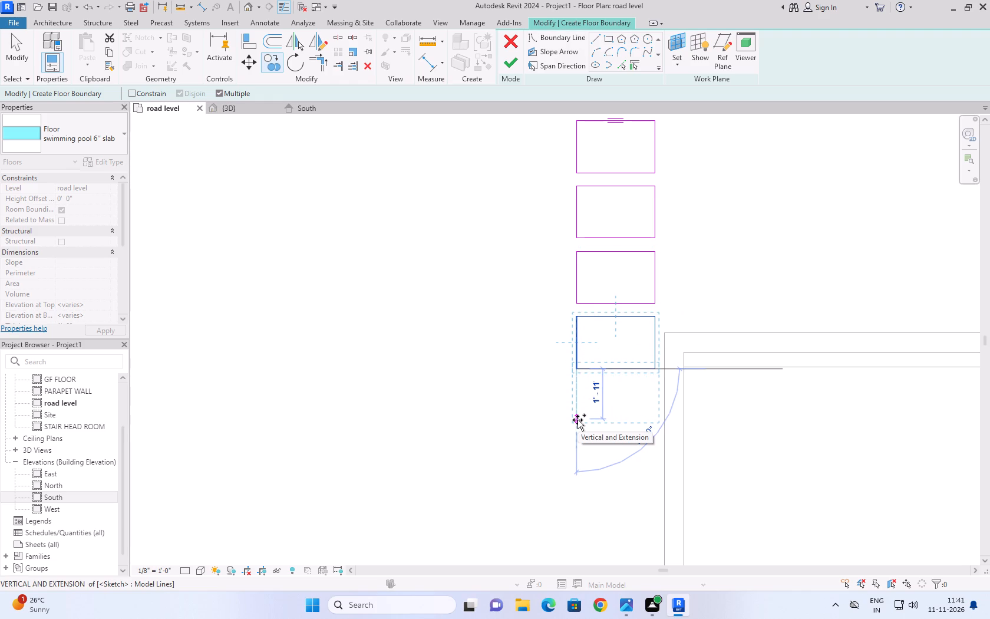
type("2'6''")
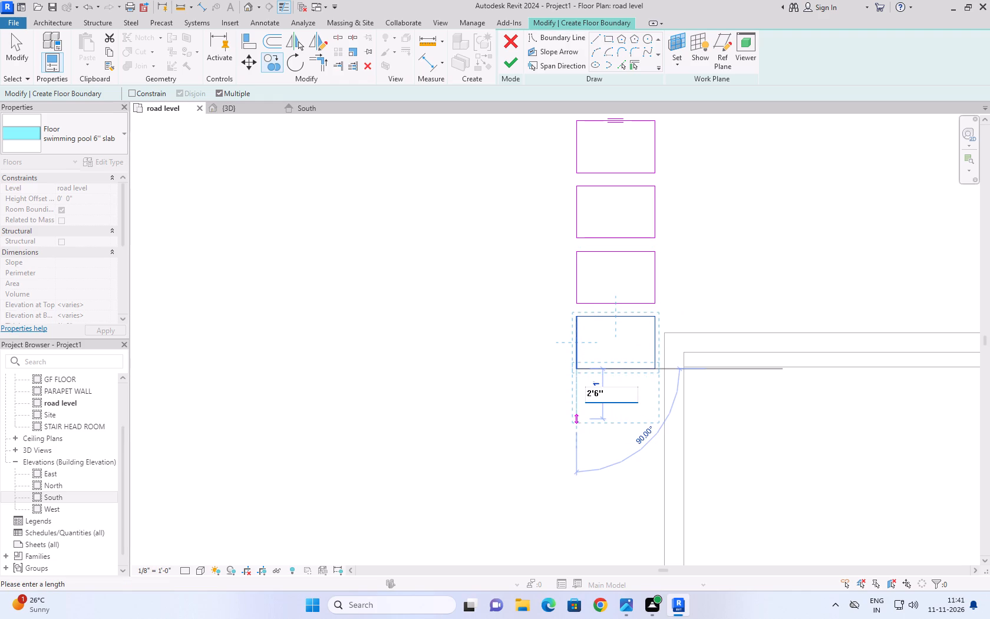
key("Return")
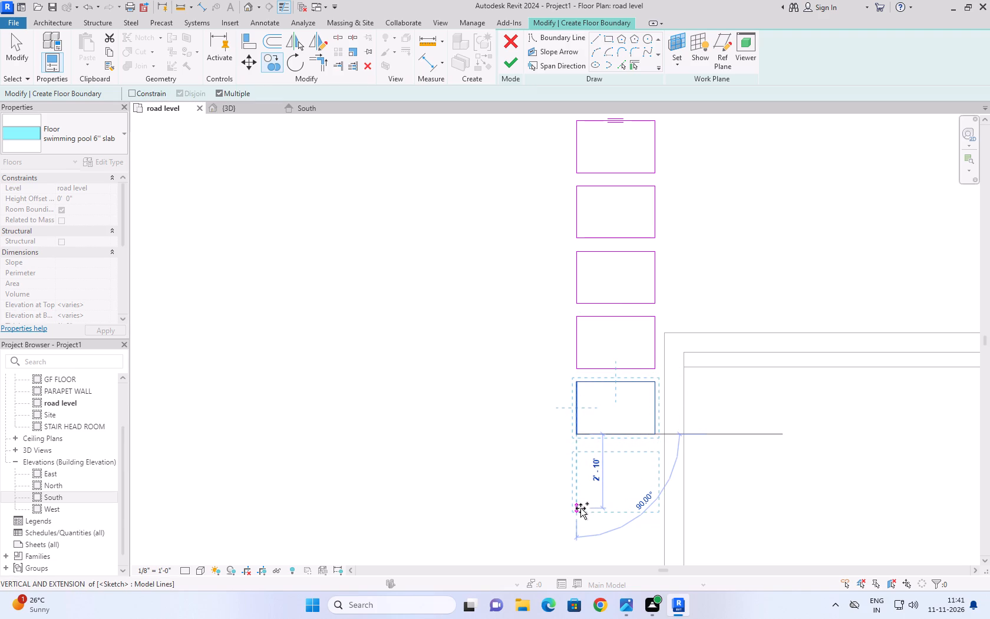
type("2'6''")
key("Return")
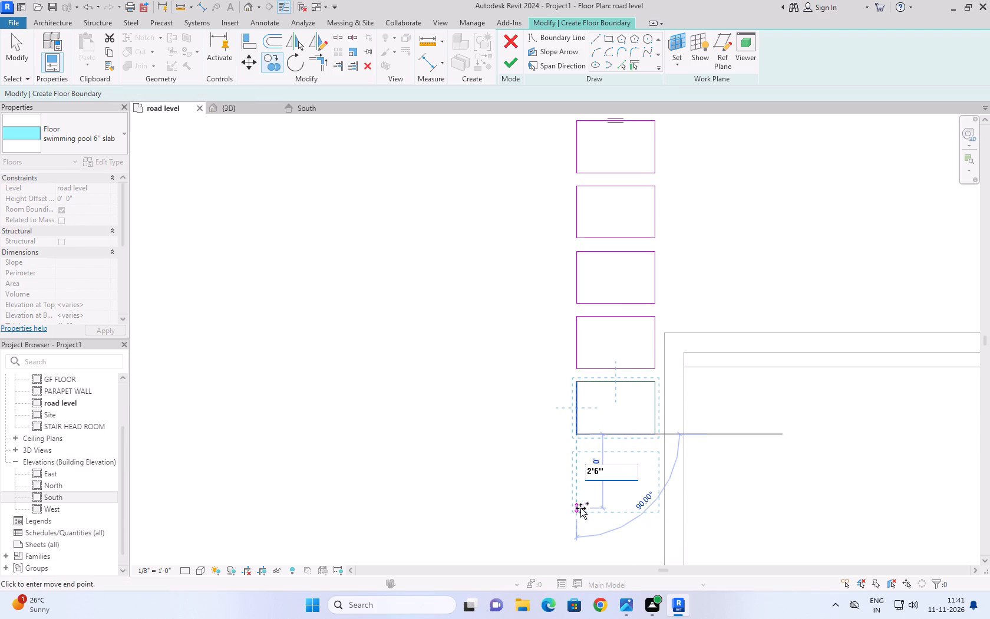
Add two more paver copies at 2'6" spacing toward the house, completing a column of eight beside the pool.
scroll(590, 498, "down", 10)
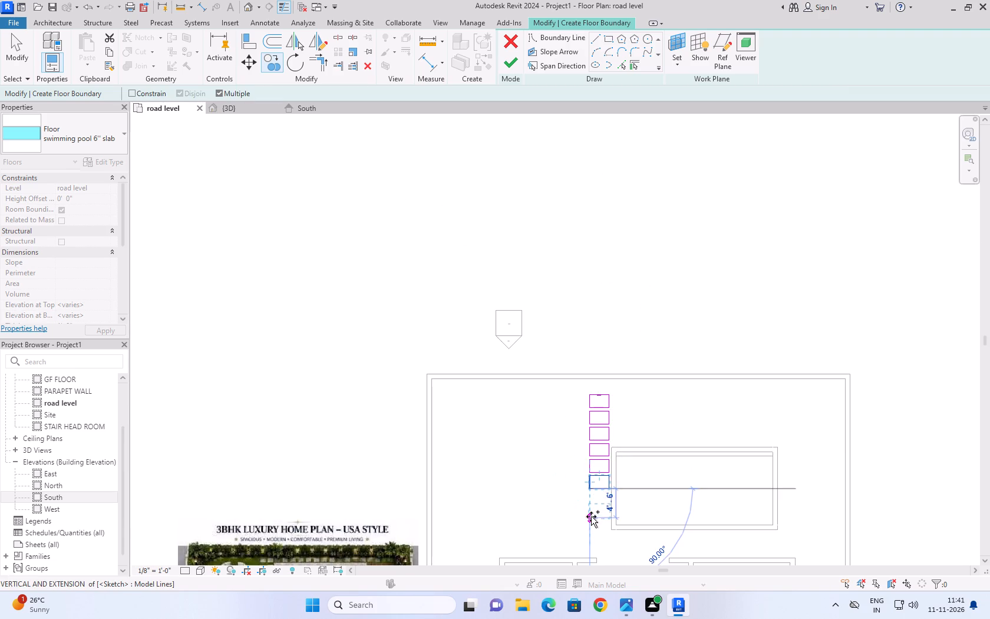
scroll(591, 516, "down", 5)
scroll(588, 533, "up", 9)
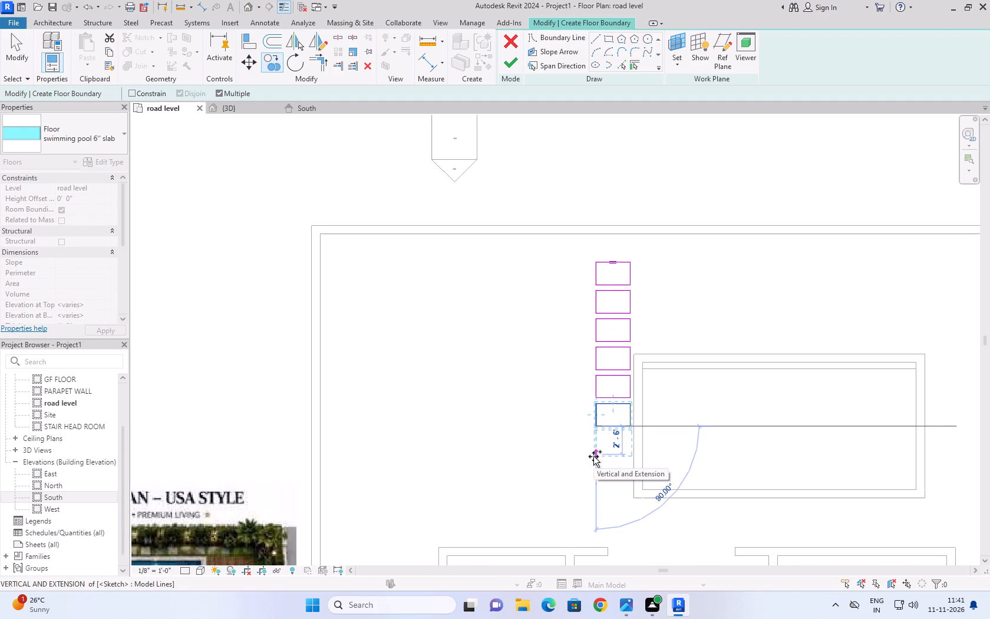
type("2'6''")
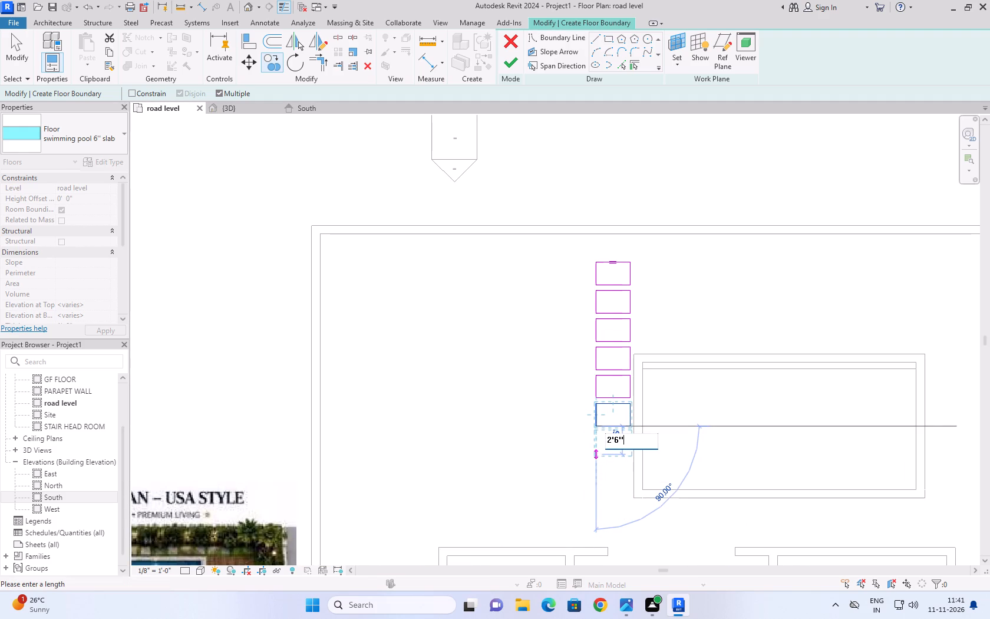
key("Return")
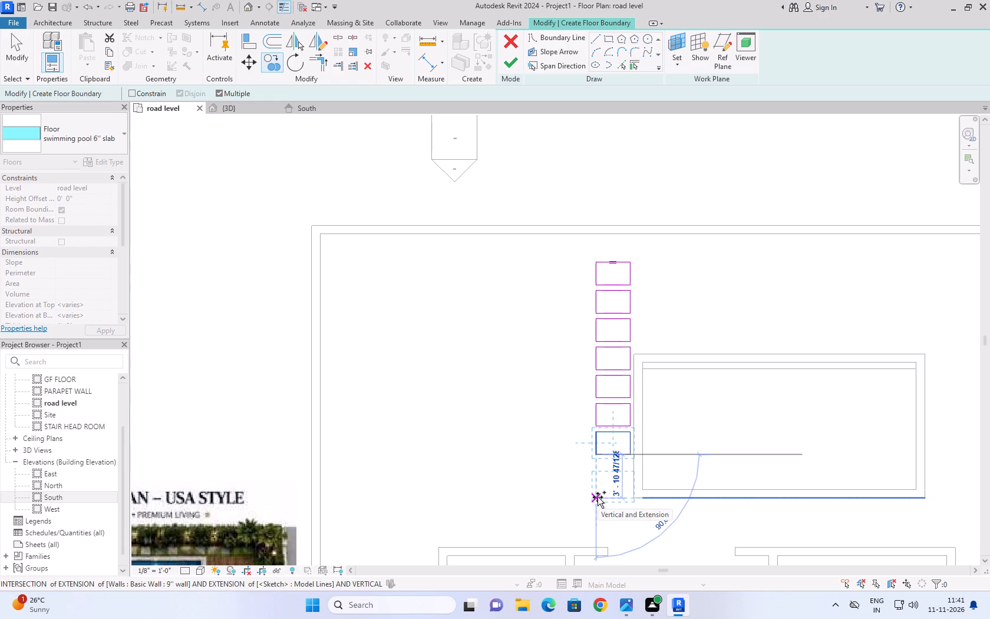
key("2")
key("apostrophe")
key("6")
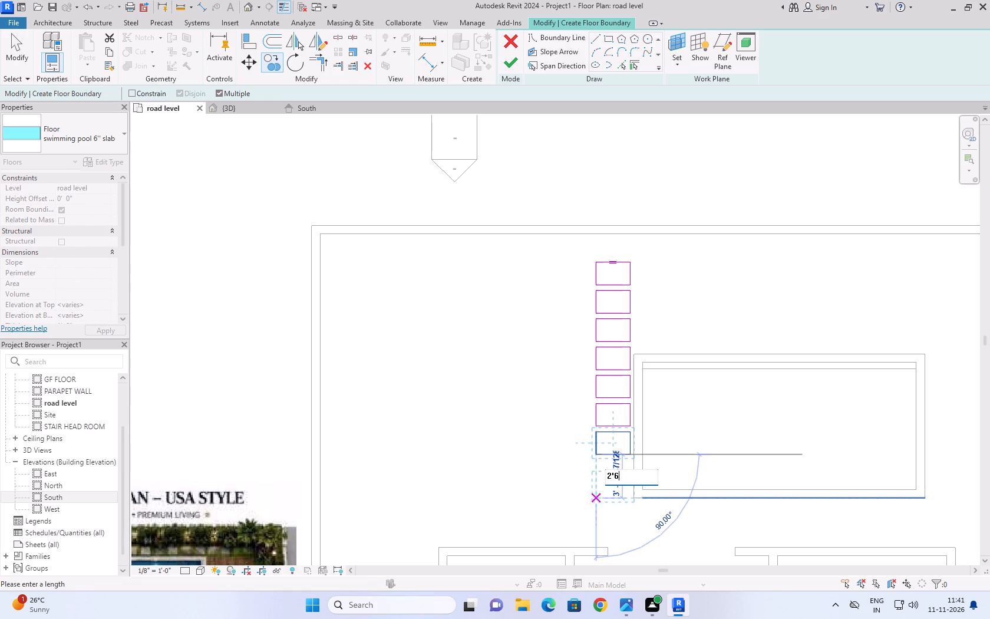
key("Return")
key("Return")
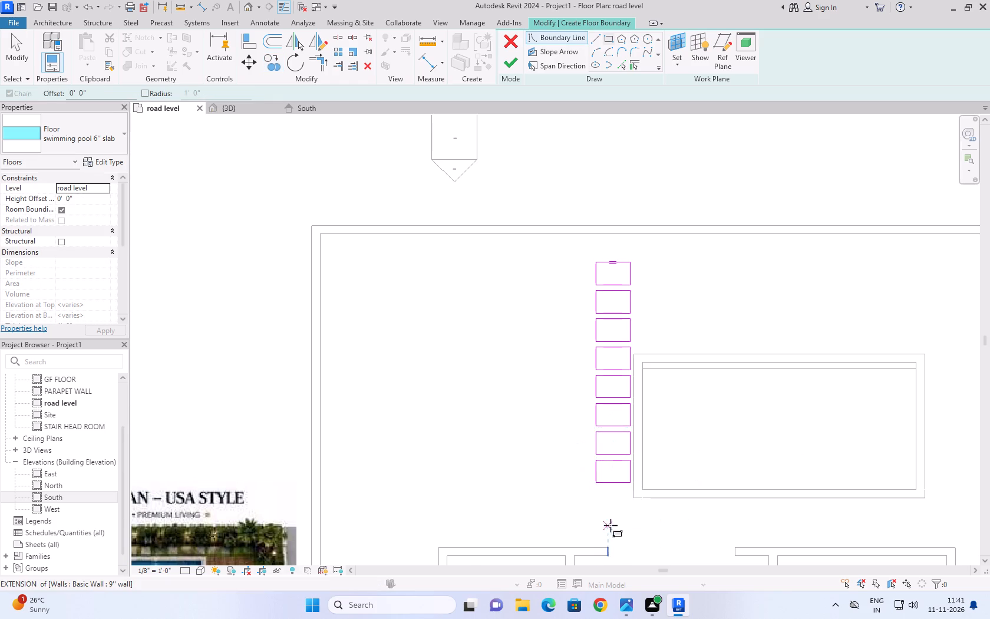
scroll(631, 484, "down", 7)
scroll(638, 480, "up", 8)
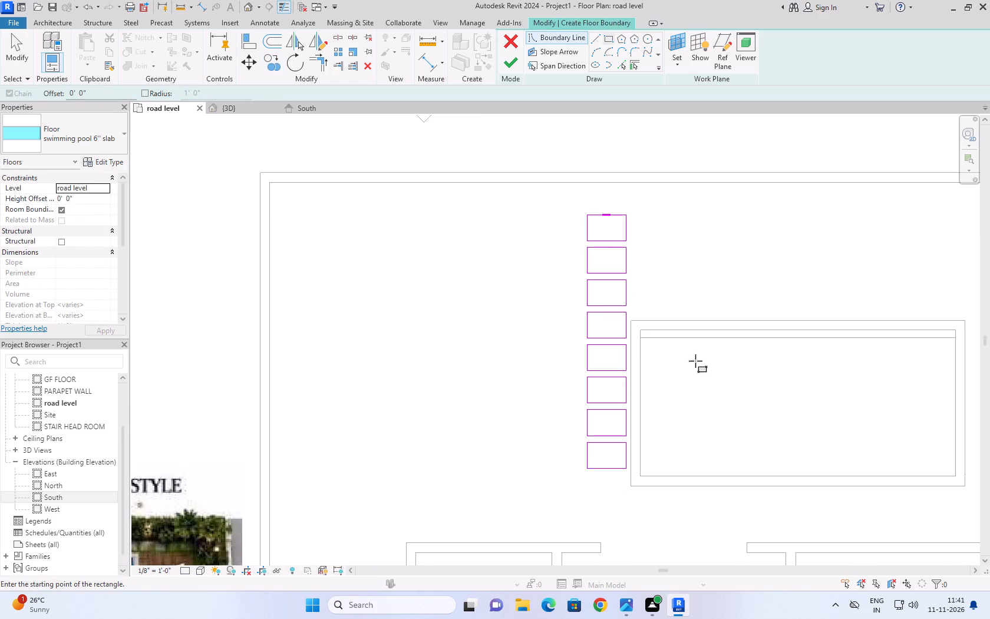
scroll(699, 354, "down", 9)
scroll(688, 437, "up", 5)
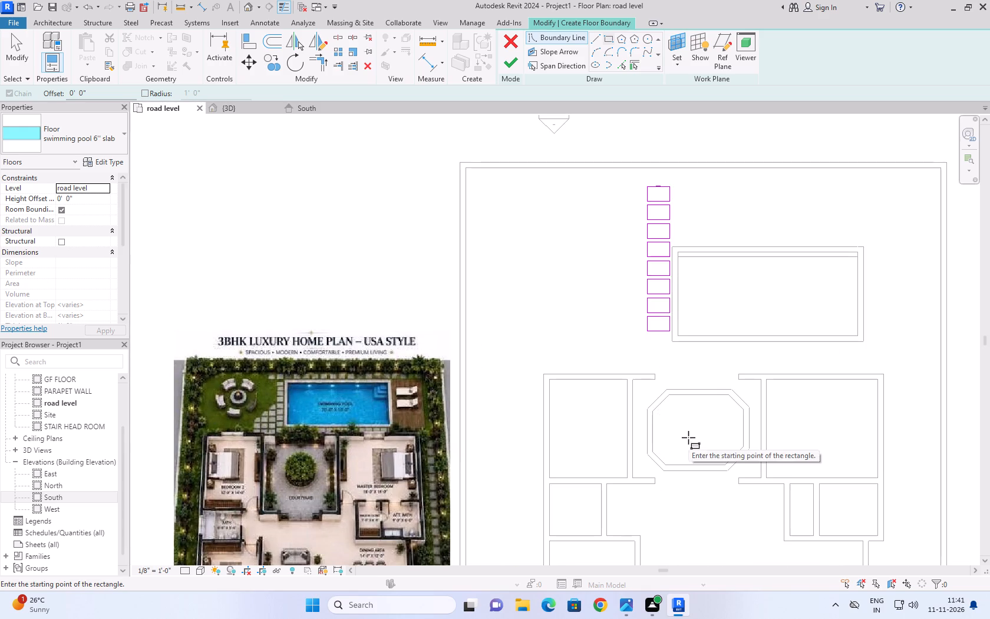
Copy the paver nearest the house twice more toward the house at 2'6" spacing, extending the column to ten.
middle_click_drag(663, 351, 663, 398)
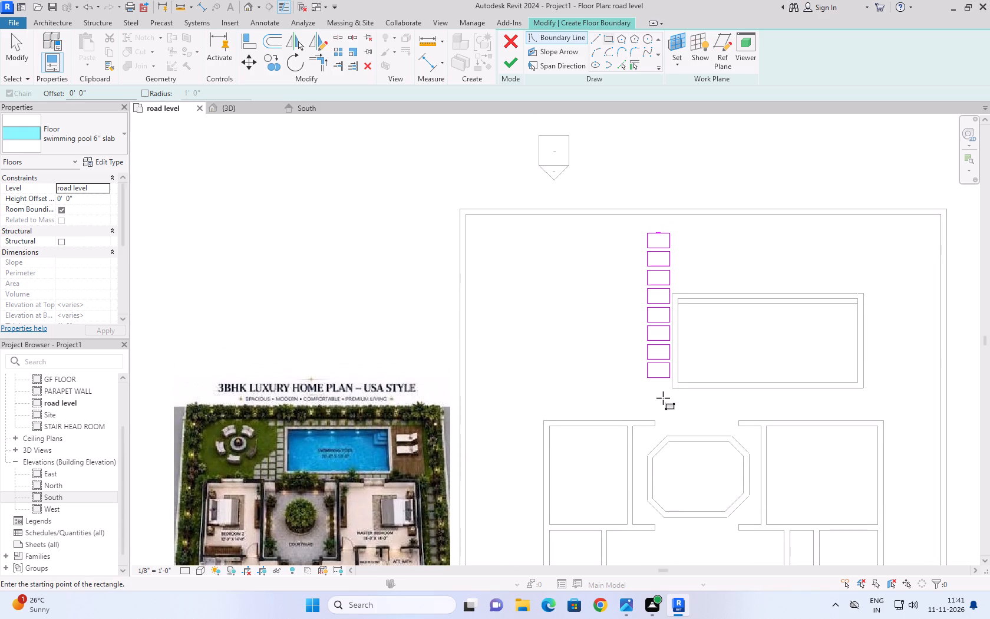
scroll(646, 386, "up", 9)
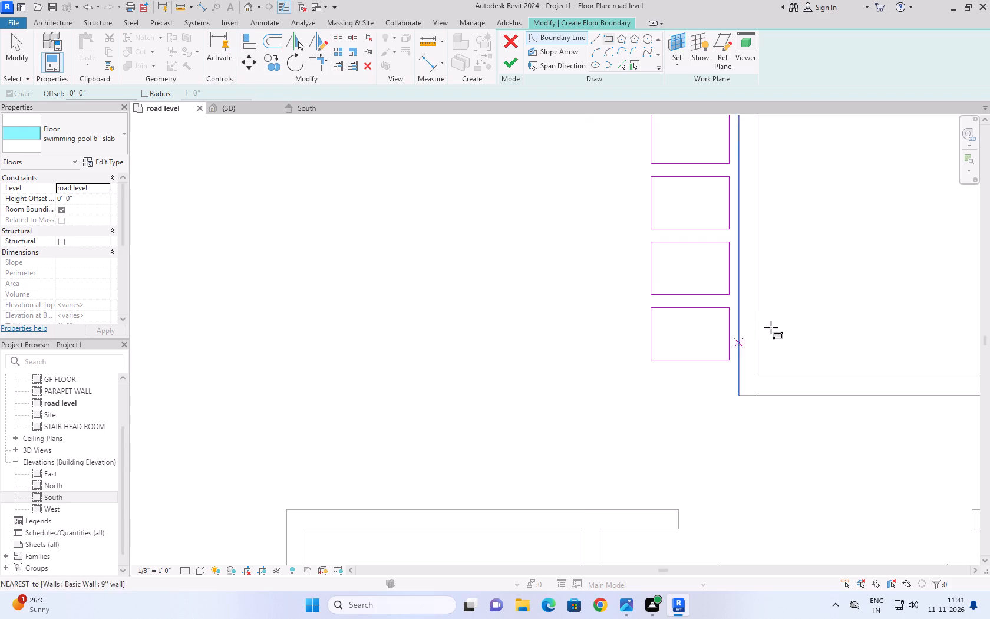
left_click(22, 49)
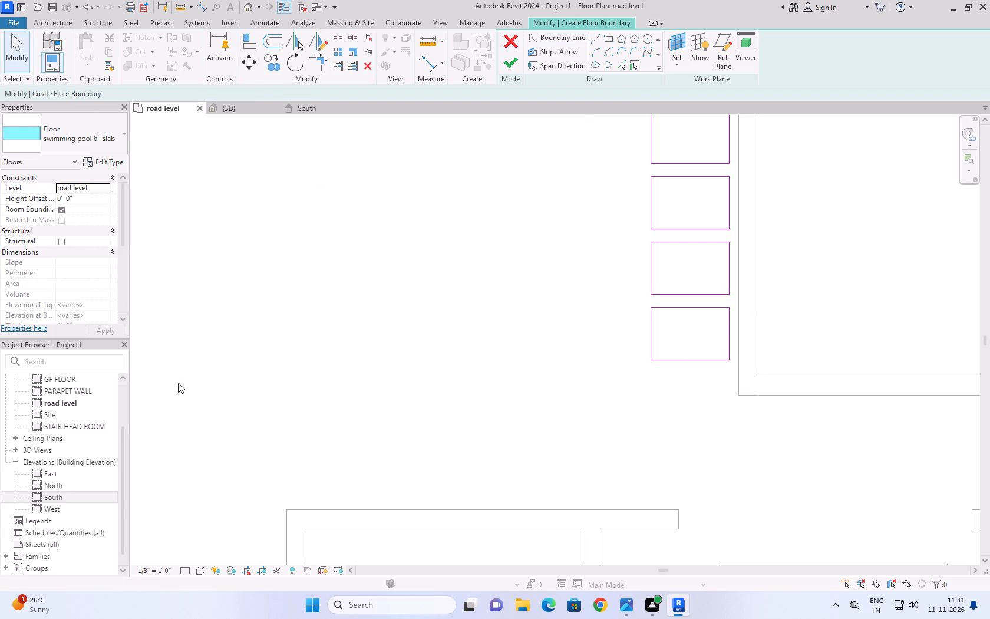
left_click_drag(636, 298, 670, 391)
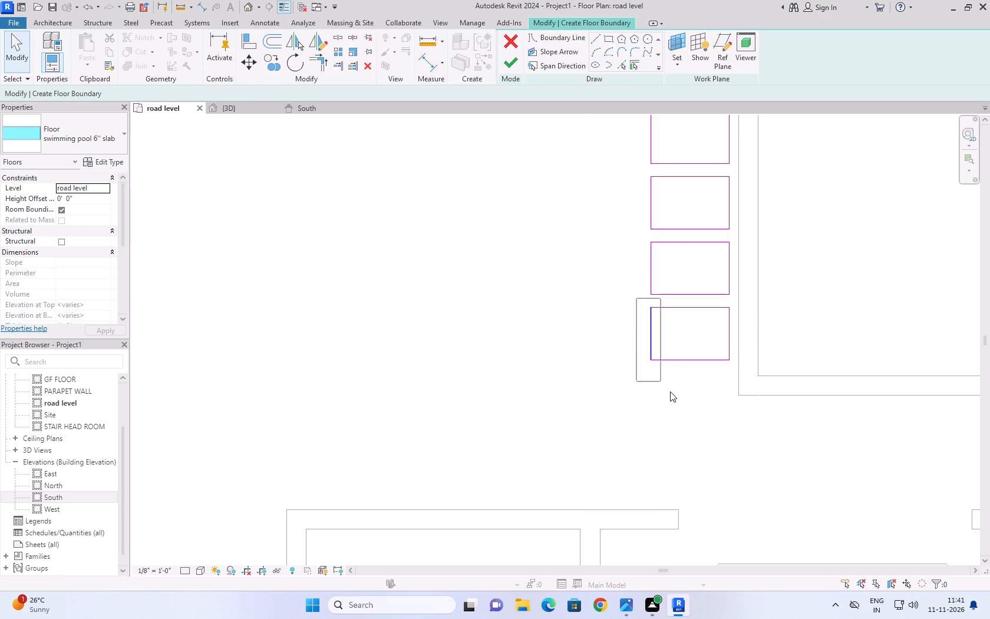
left_click_drag(670, 391, 739, 396)
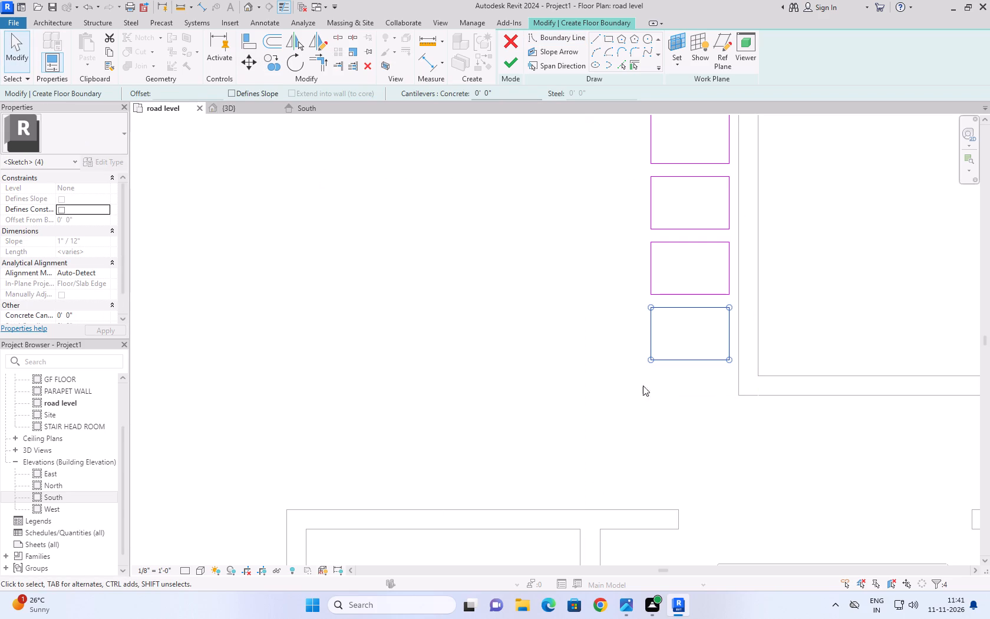
left_click(276, 61)
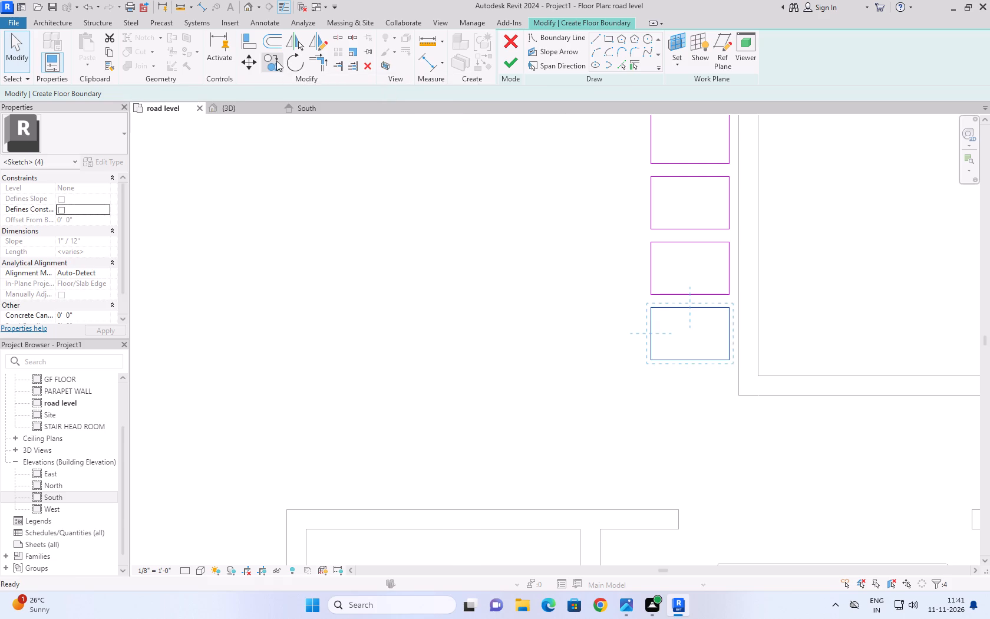
left_click(649, 357)
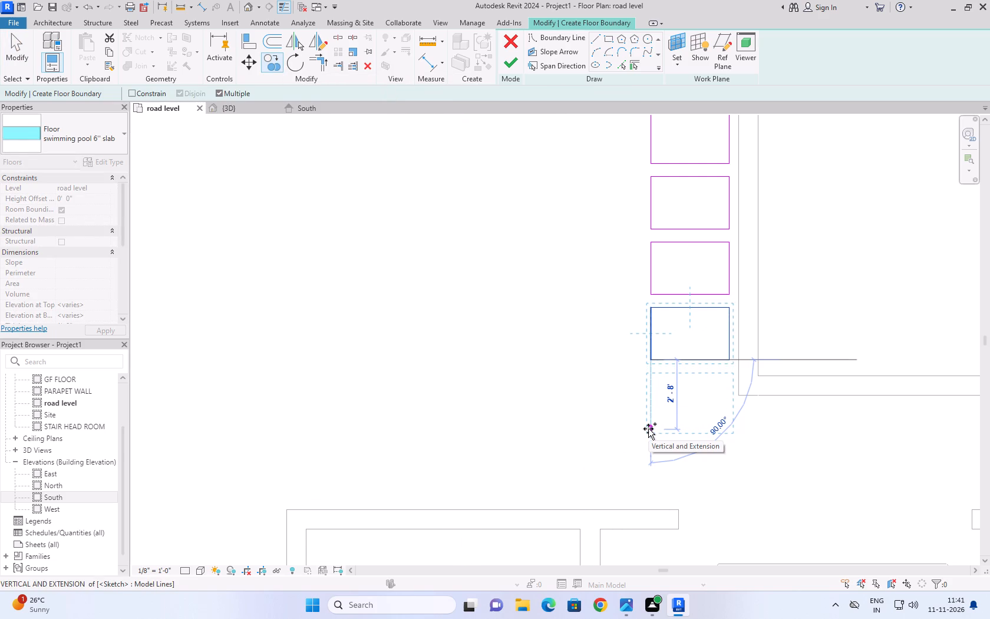
type("2'6''")
key("Return")
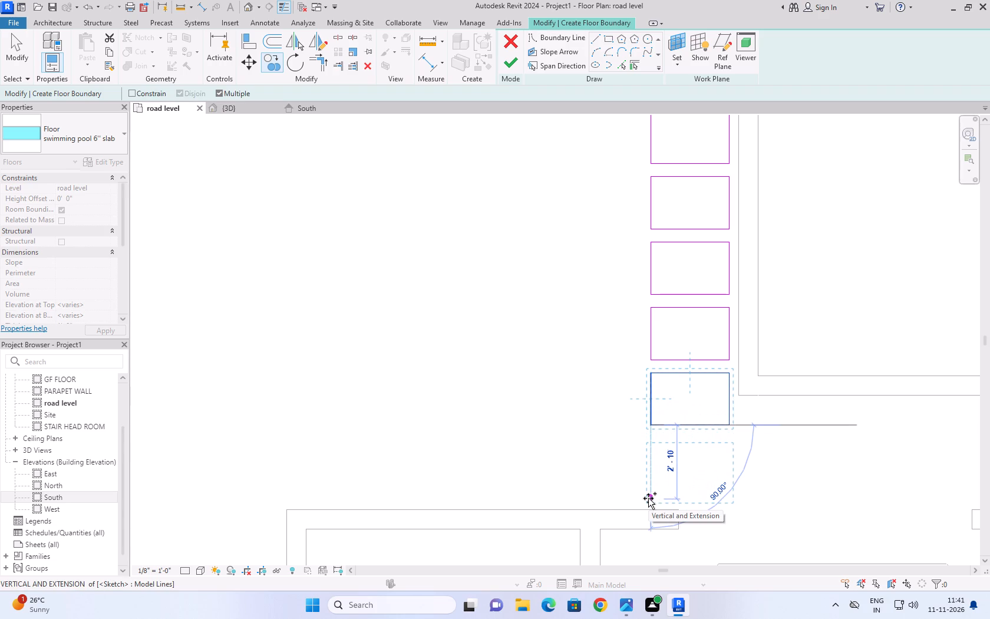
type("2'6''")
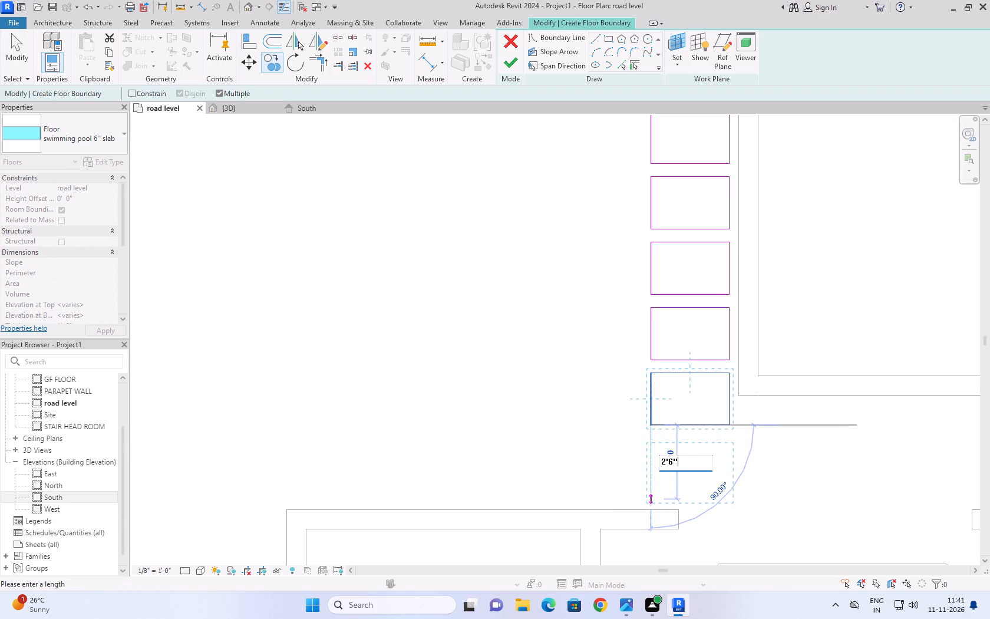
key("Return")
scroll(648, 498, "down", 7)
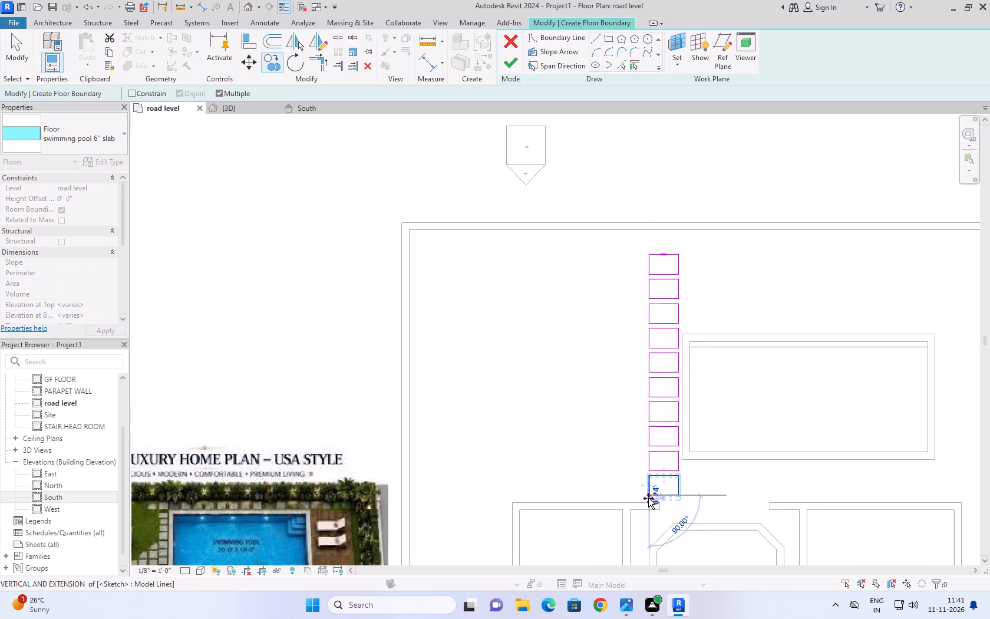
scroll(648, 498, "down", 4)
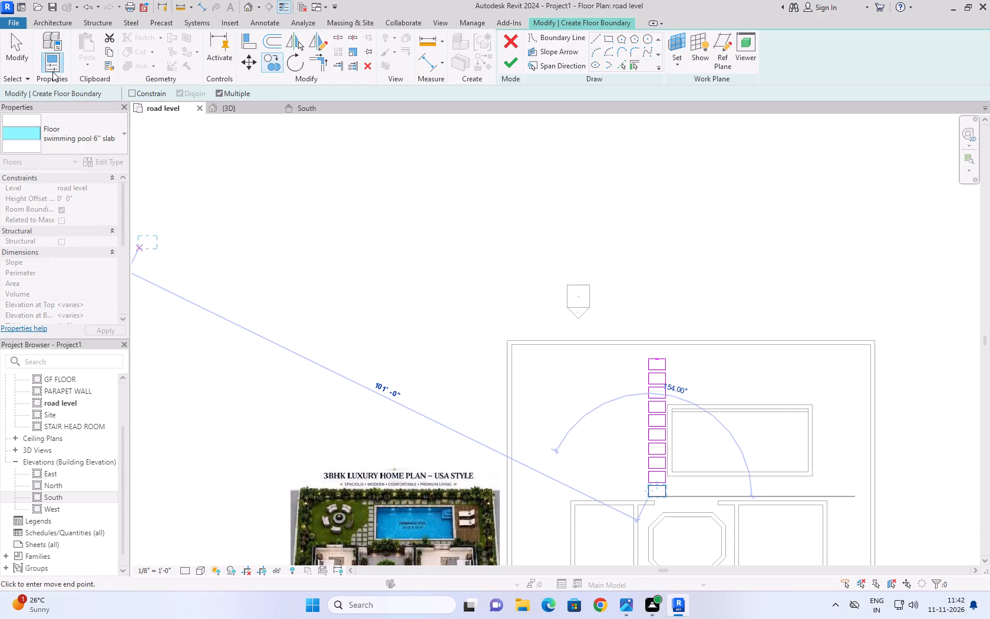
left_click(20, 51)
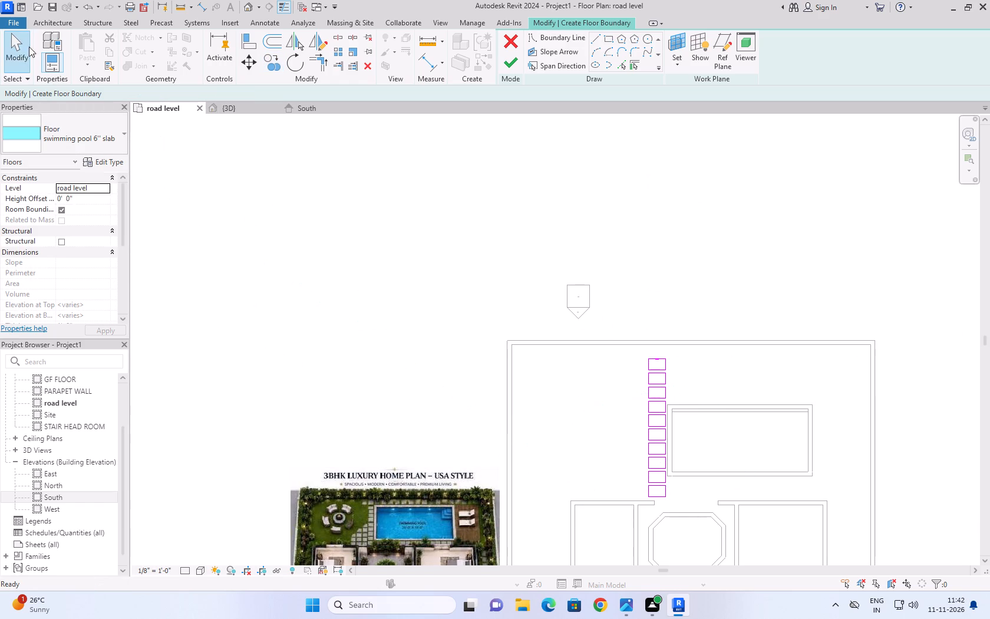
Copy the seven pavers nearest the house 3'6" sideways, away from the pool, as a second column.
scroll(725, 342, "down", 4)
scroll(718, 471, "up", 4)
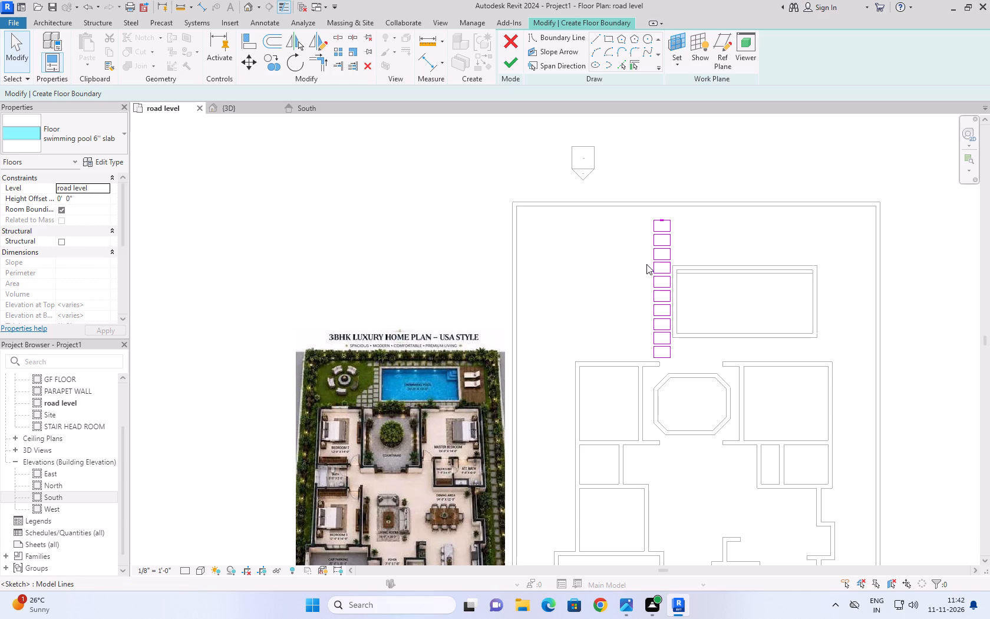
left_click_drag(645, 263, 677, 362)
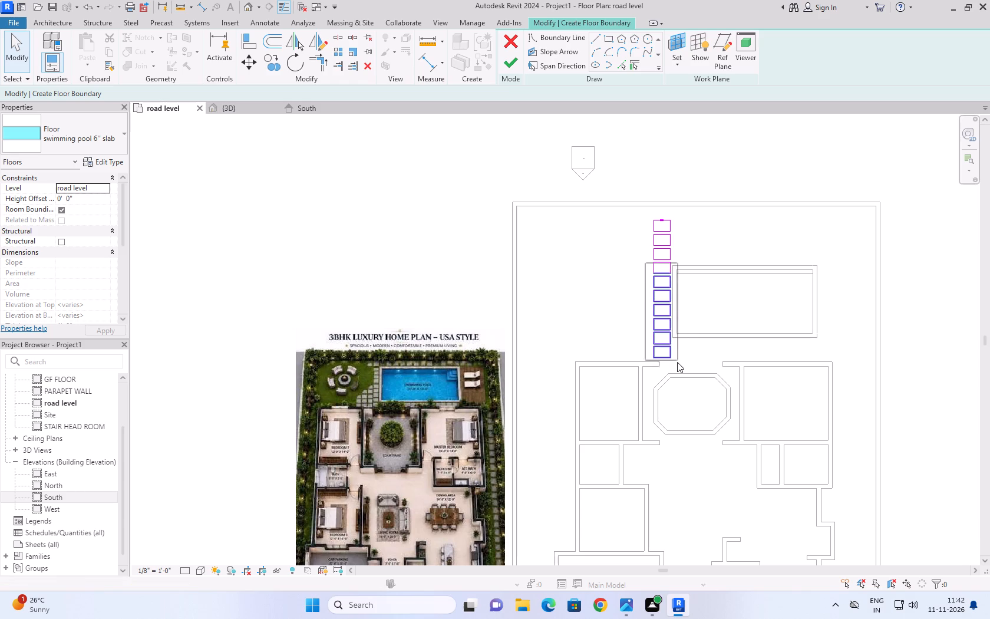
left_click_drag(677, 362, 678, 364)
scroll(676, 264, "up", 4)
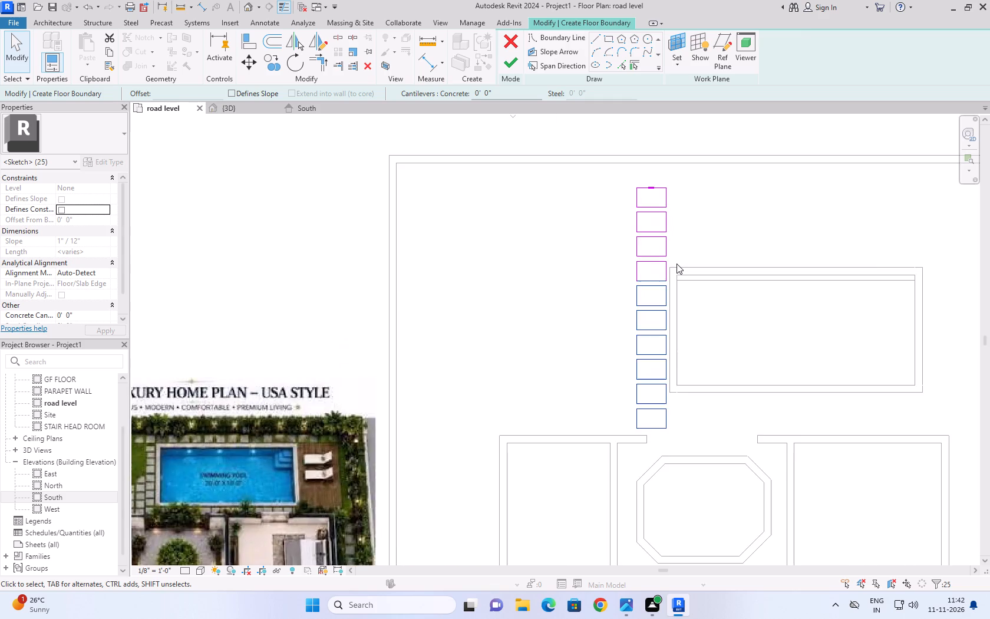
scroll(676, 264, "up", 10)
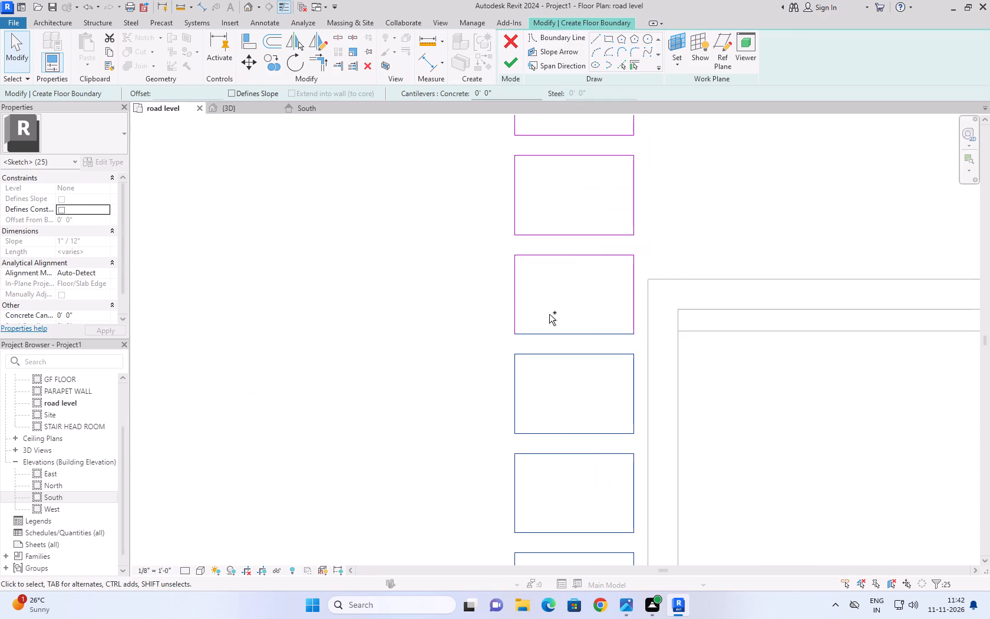
left_click_drag(493, 245, 646, 333, "ctrl")
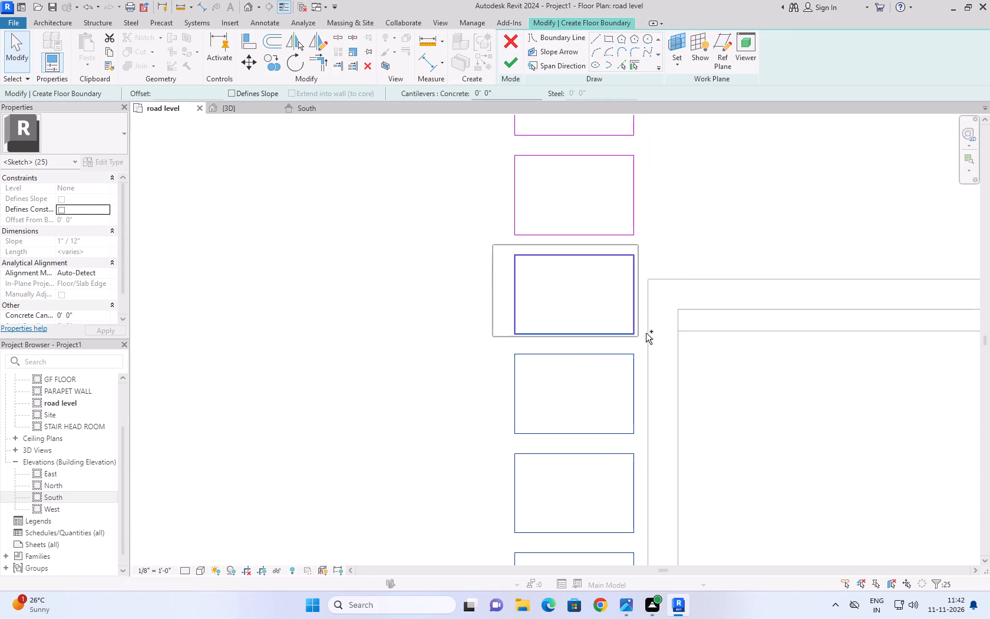
left_click_drag(646, 333, 641, 342, "ctrl")
scroll(678, 237, "down", 5)
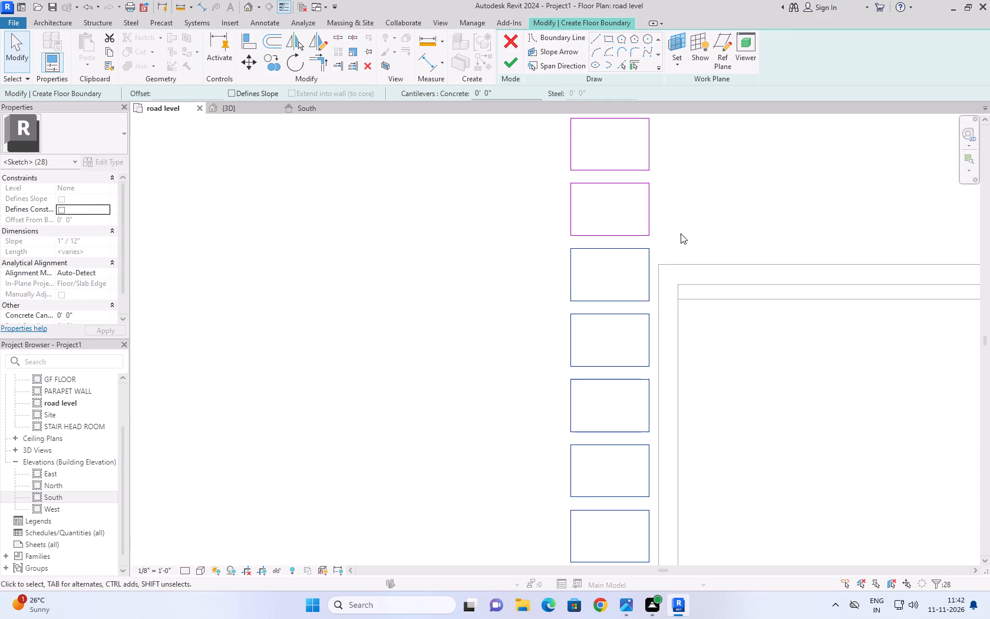
scroll(681, 233, "down", 2)
left_click(273, 64)
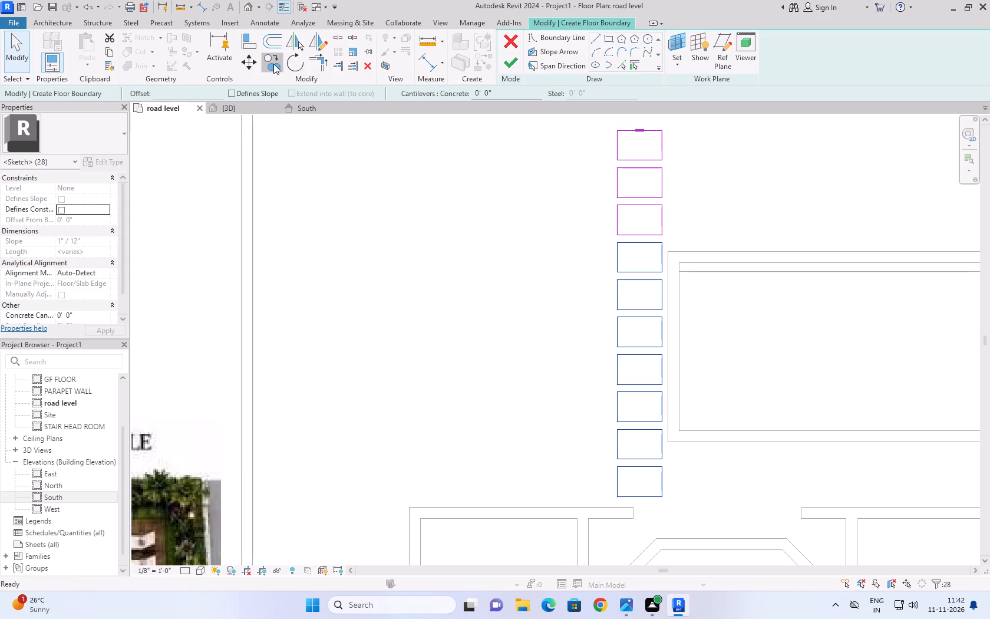
left_click(617, 494)
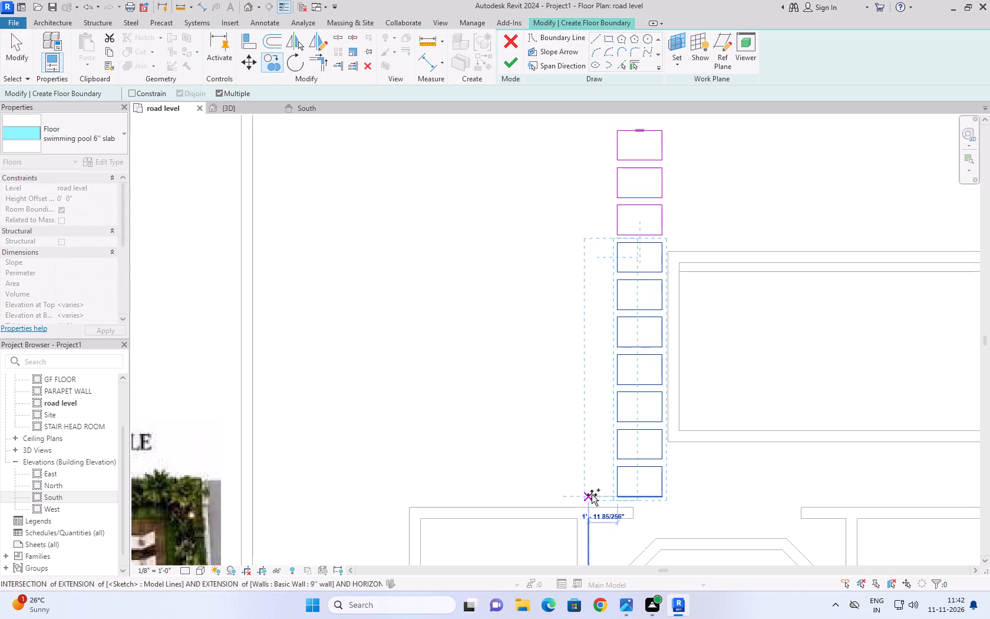
type("3'6''")
key("Return")
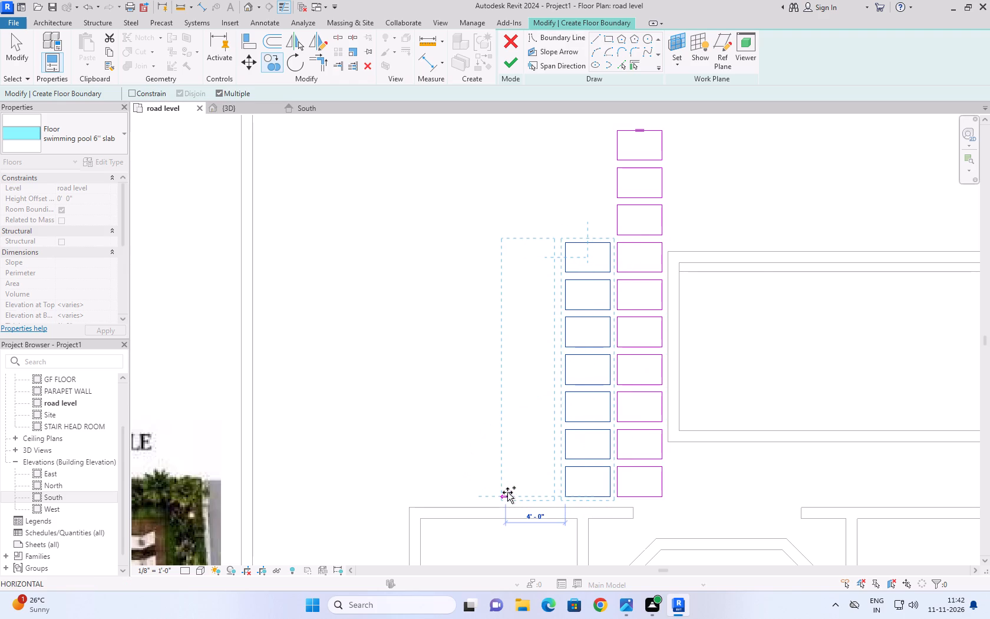
Add two more copies of the seven-paver column at 3'6" spacing away from the pool, making four columns.
type("3'6''")
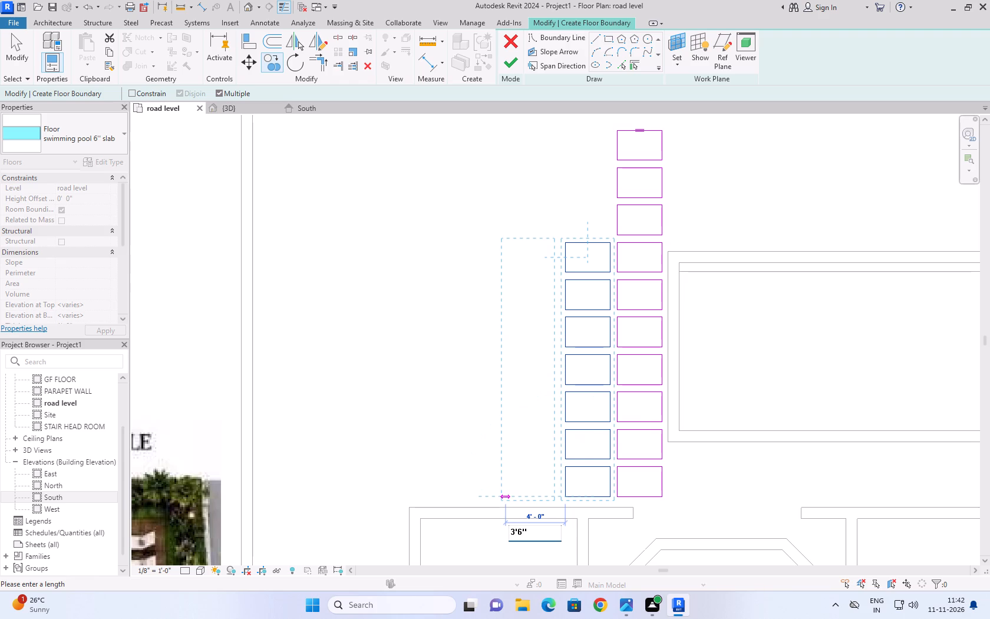
key("Return")
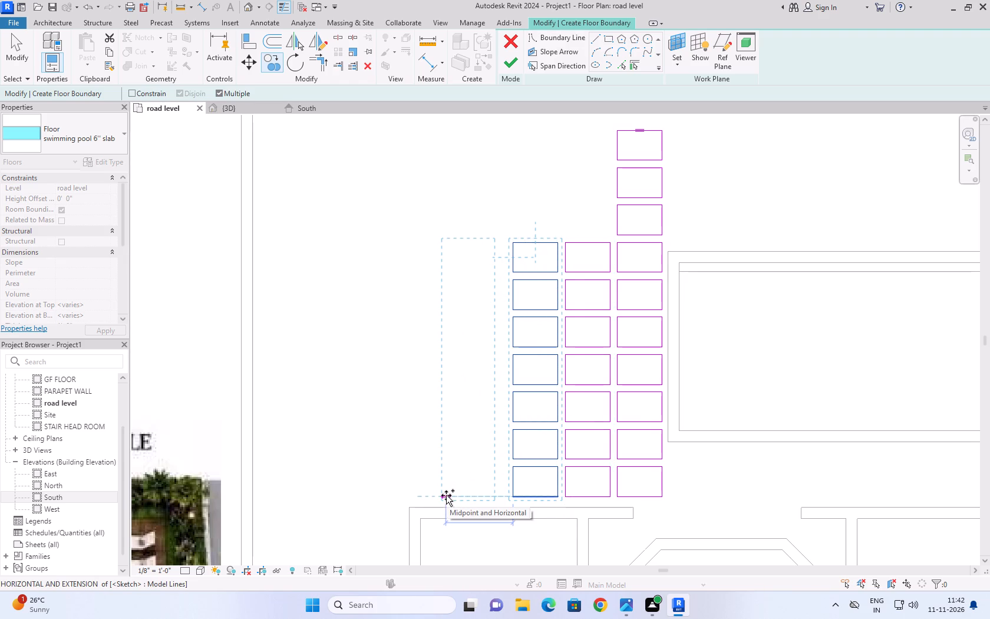
type("3'6''")
key("Return")
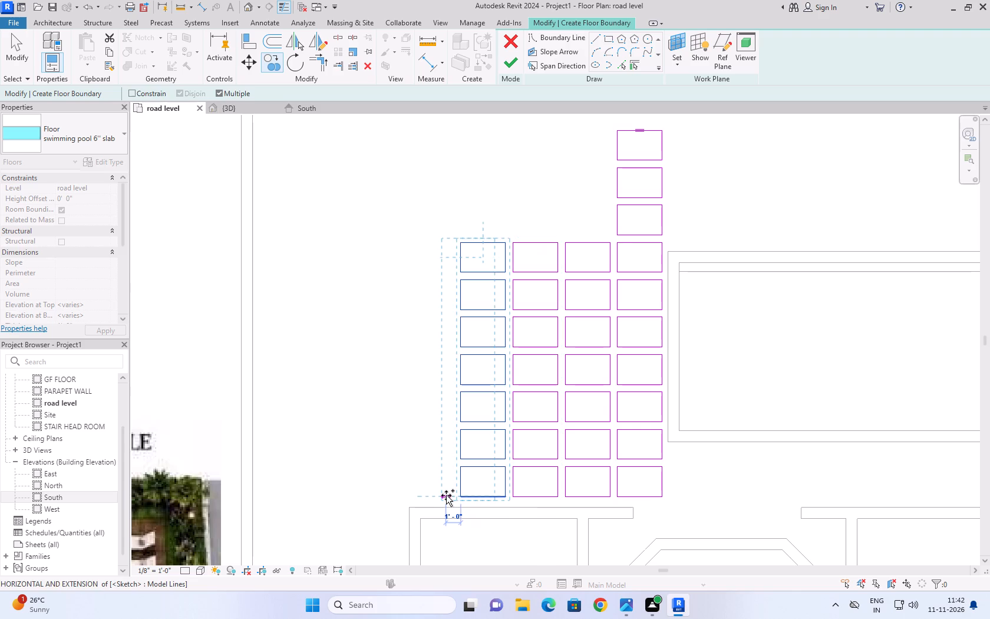
scroll(446, 495, "down", 8)
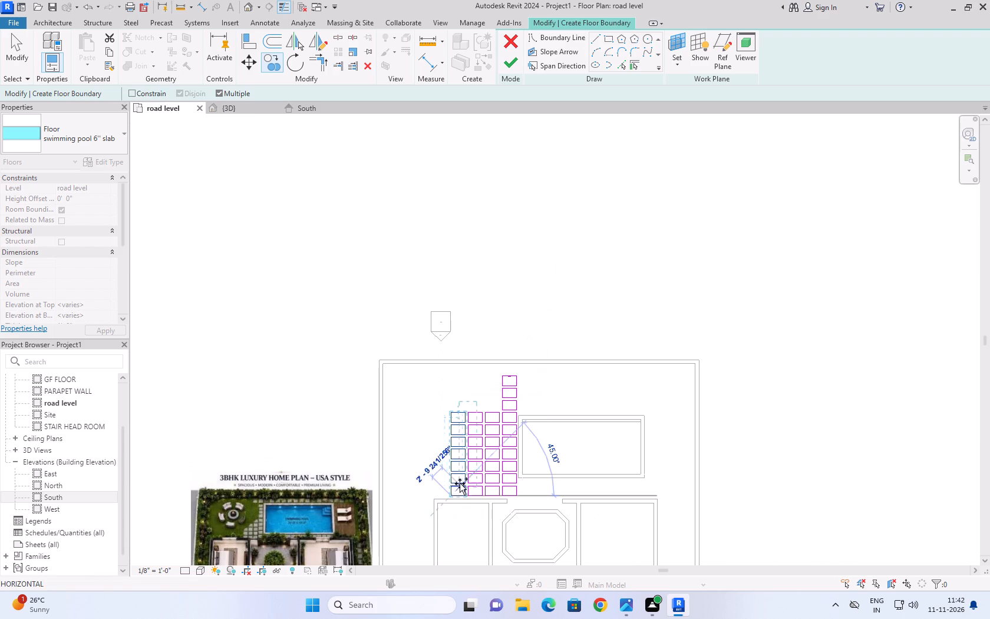
key("Escape")
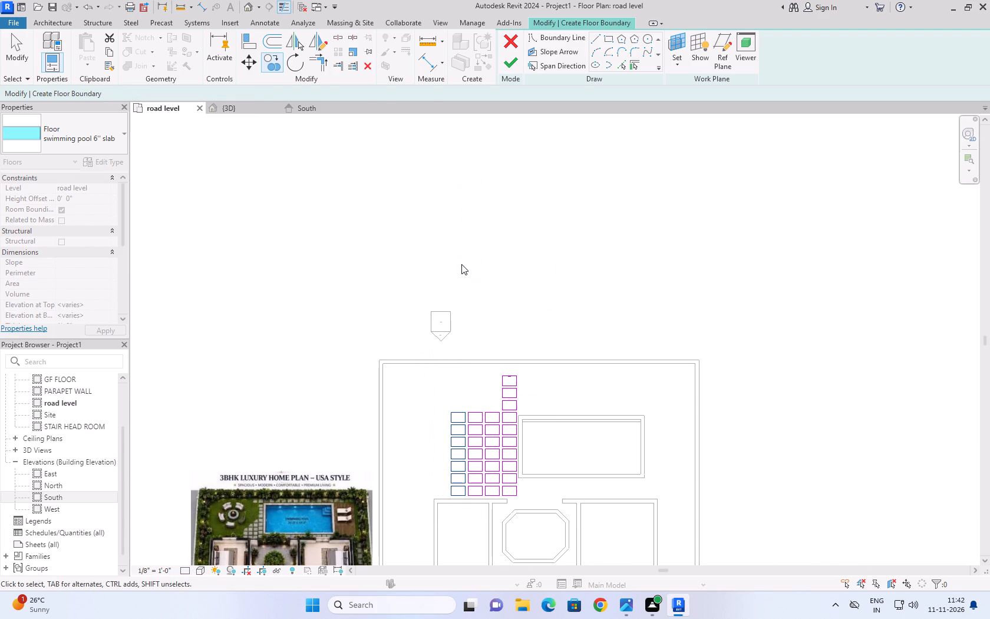
key("Escape")
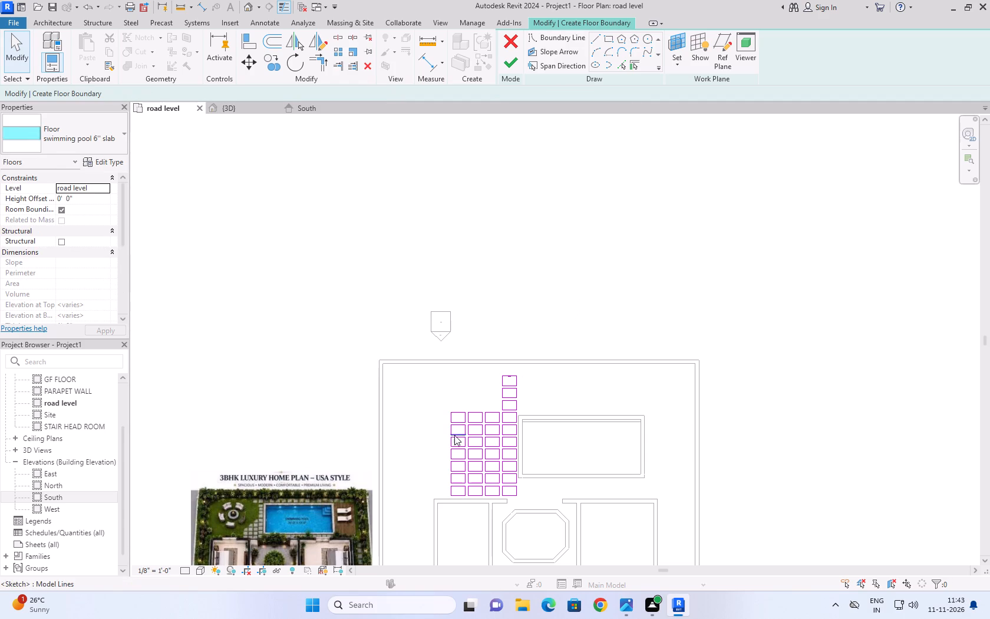
Delete the paver farthest from the house in each of the two columns farthest from the pool.
scroll(477, 439, "up", 6)
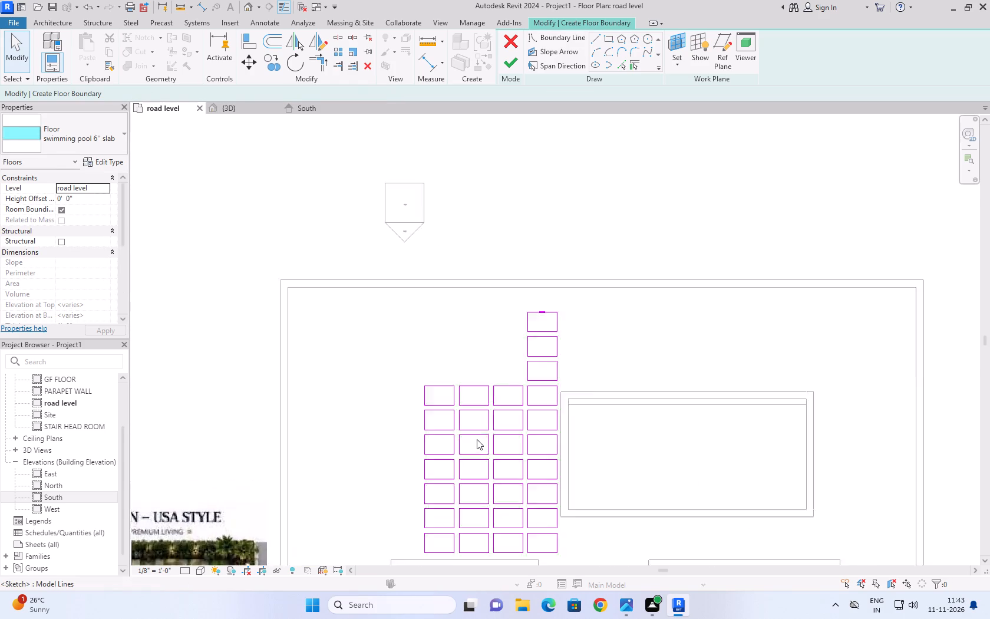
scroll(477, 439, "up", 2)
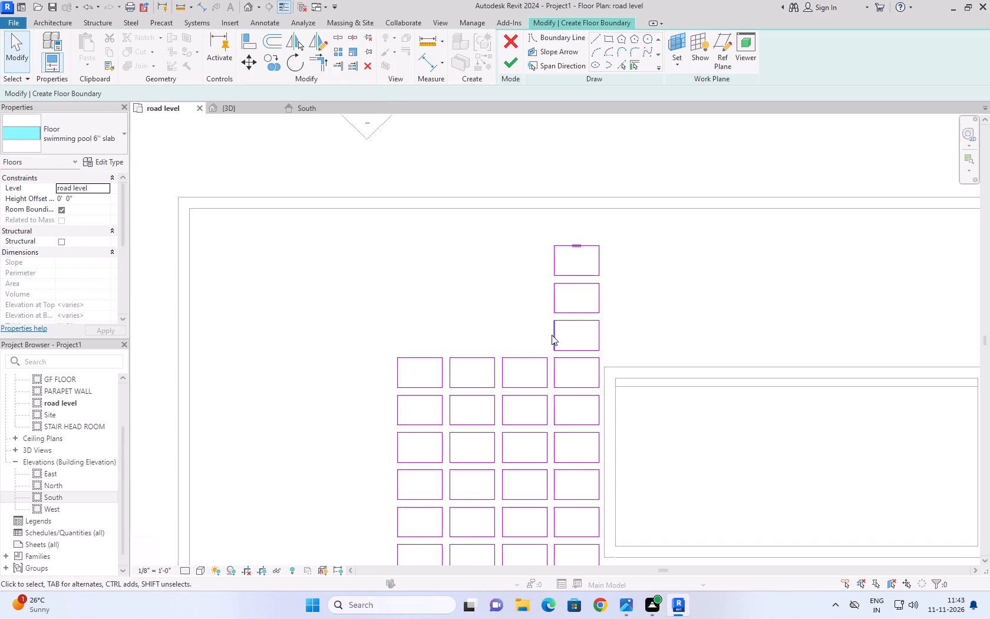
scroll(577, 296, "down", 8)
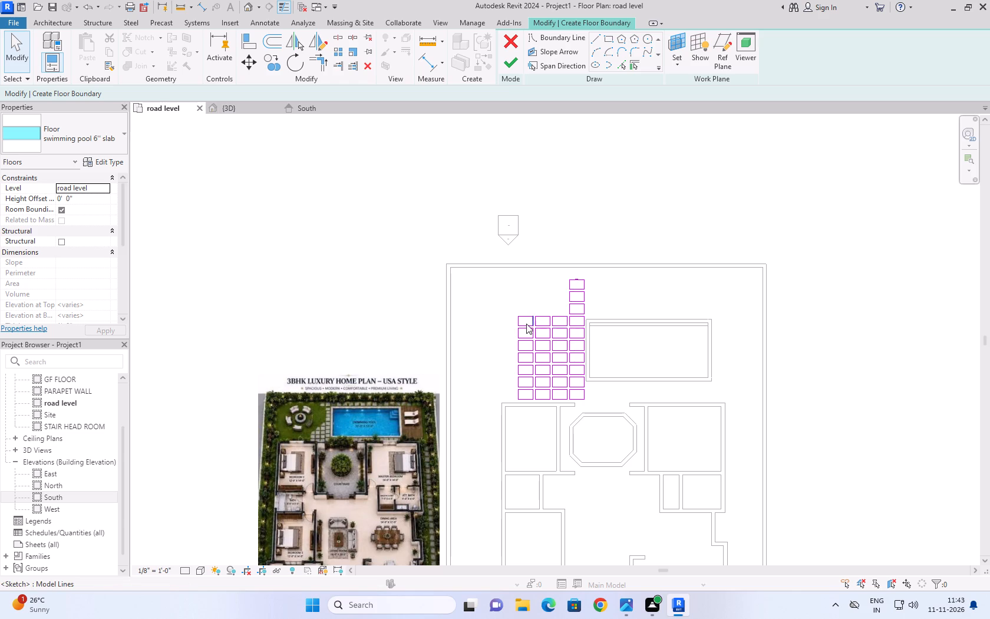
left_click_drag(489, 299, 561, 326)
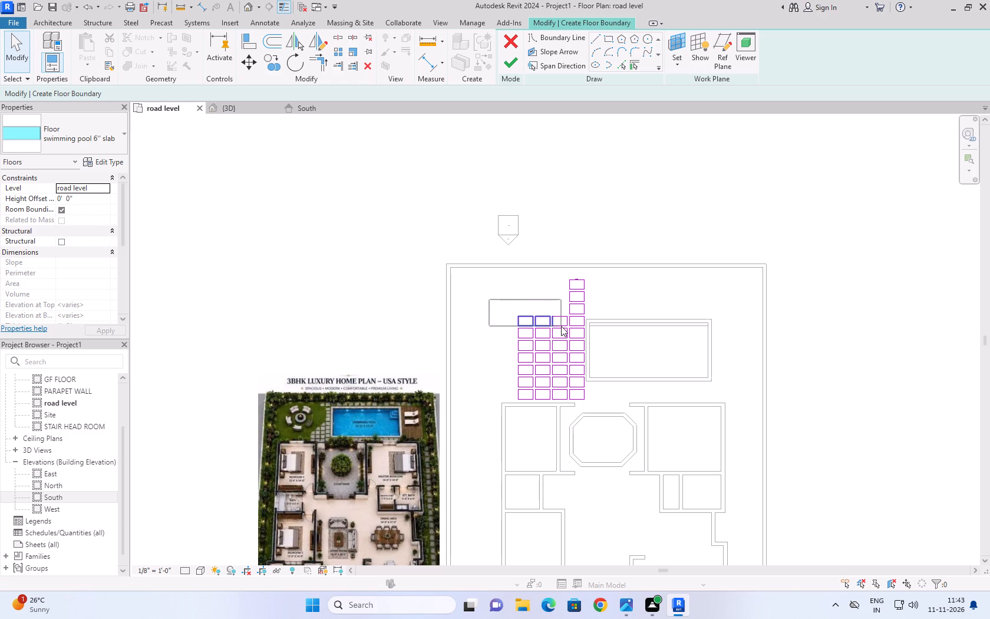
left_click_drag(561, 326, 566, 329)
left_click_drag(566, 329, 553, 327)
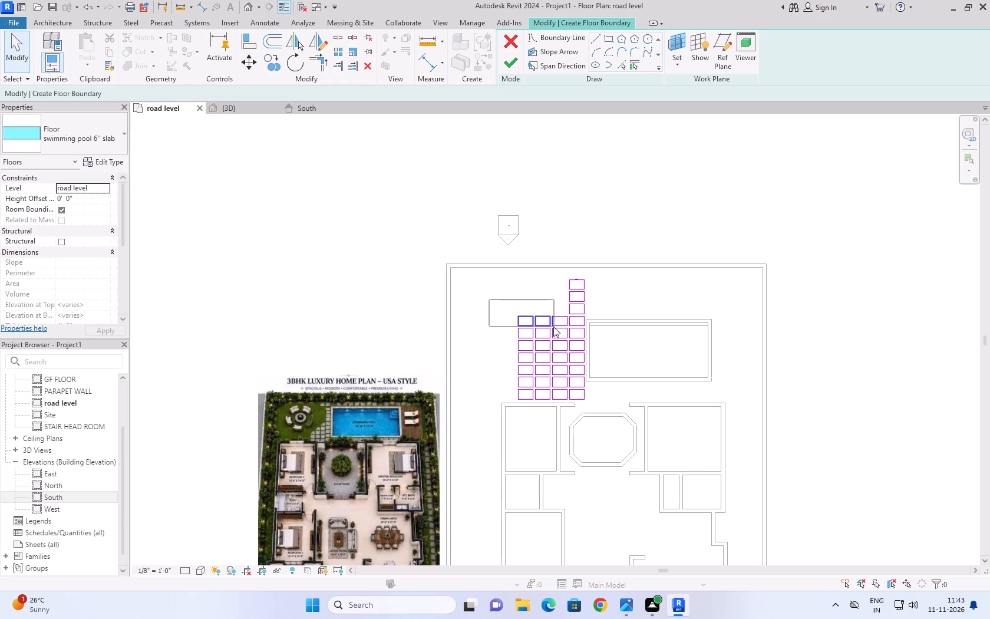
left_click_drag(553, 327, 550, 327)
key("Delete")
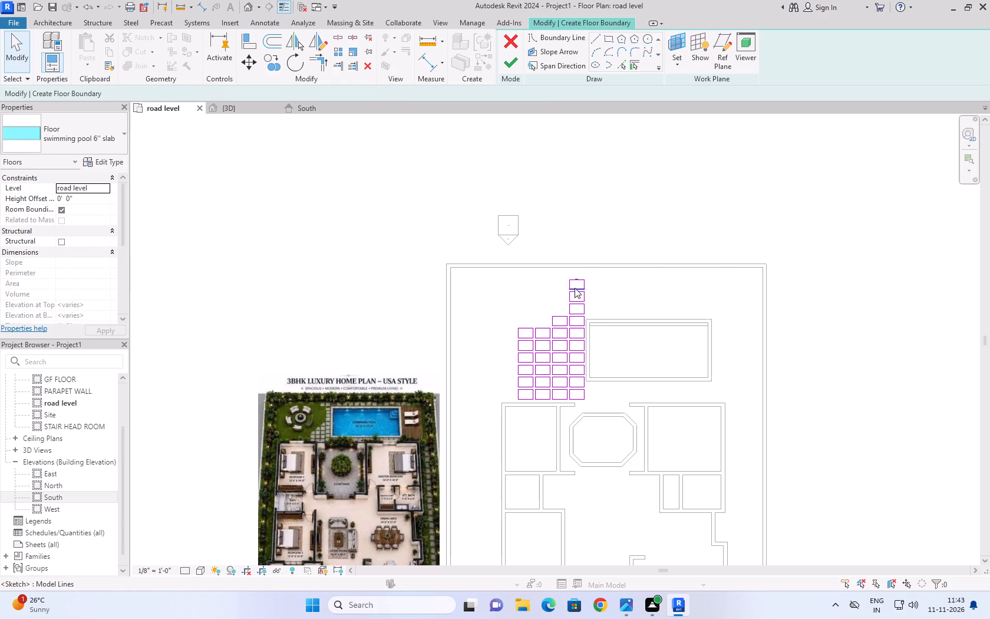
Delete the two pavers farthest from the house in the column farthest from the pool, leaving four there.
left_click_drag(512, 306, 527, 339)
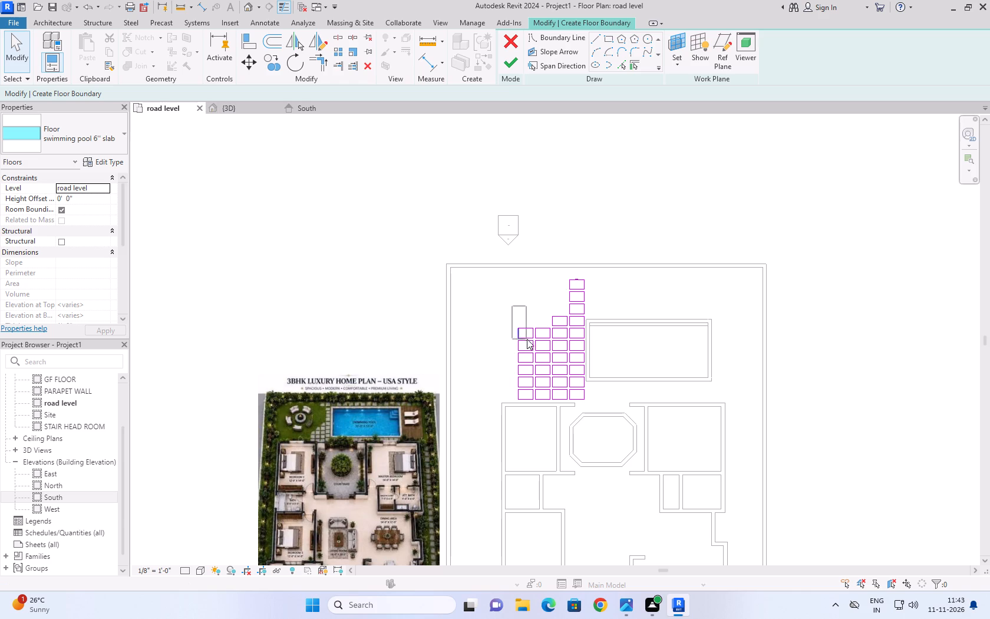
left_click_drag(527, 339, 534, 338)
key("Delete")
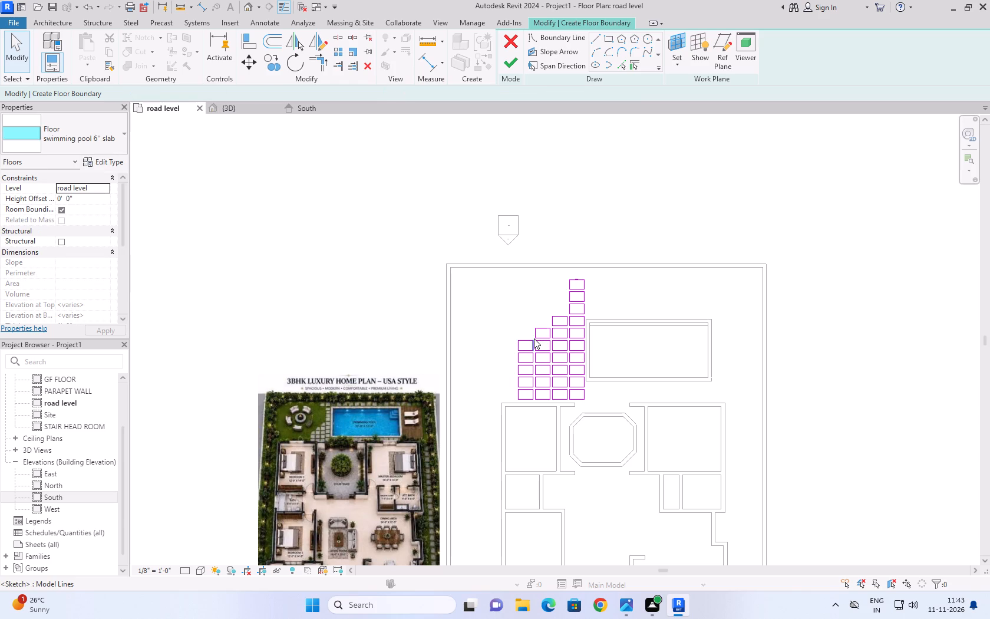
scroll(566, 383, "down", 2)
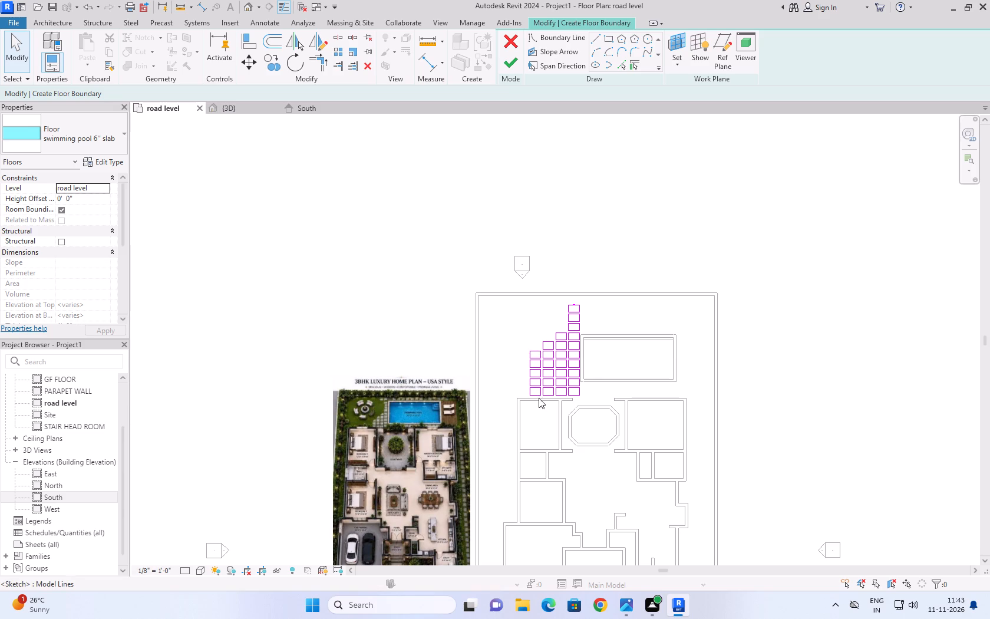
left_click_drag(526, 333, 535, 360)
left_click_drag(535, 360, 550, 355)
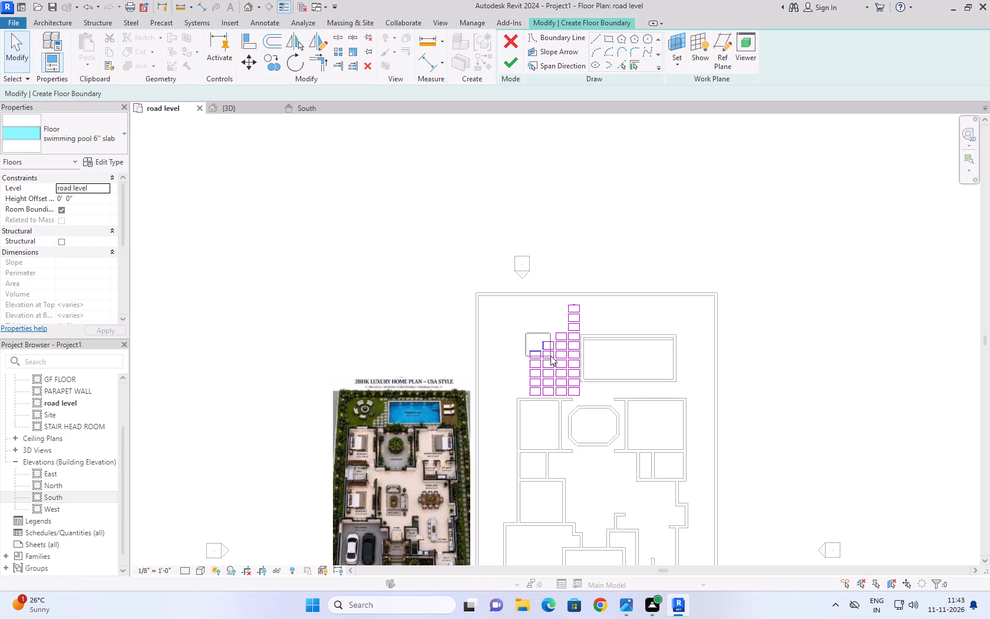
left_click_drag(550, 355, 541, 360)
key("Delete")
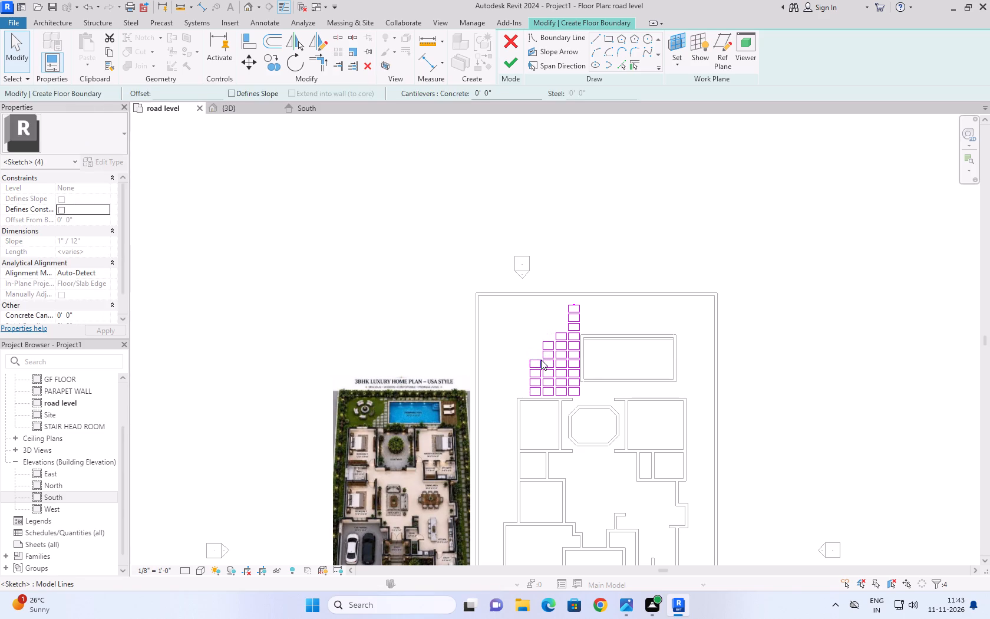
Delete the two pavers farthest from the house in the second-farthest column from the pool, leaving four there.
left_click_drag(529, 322, 556, 358)
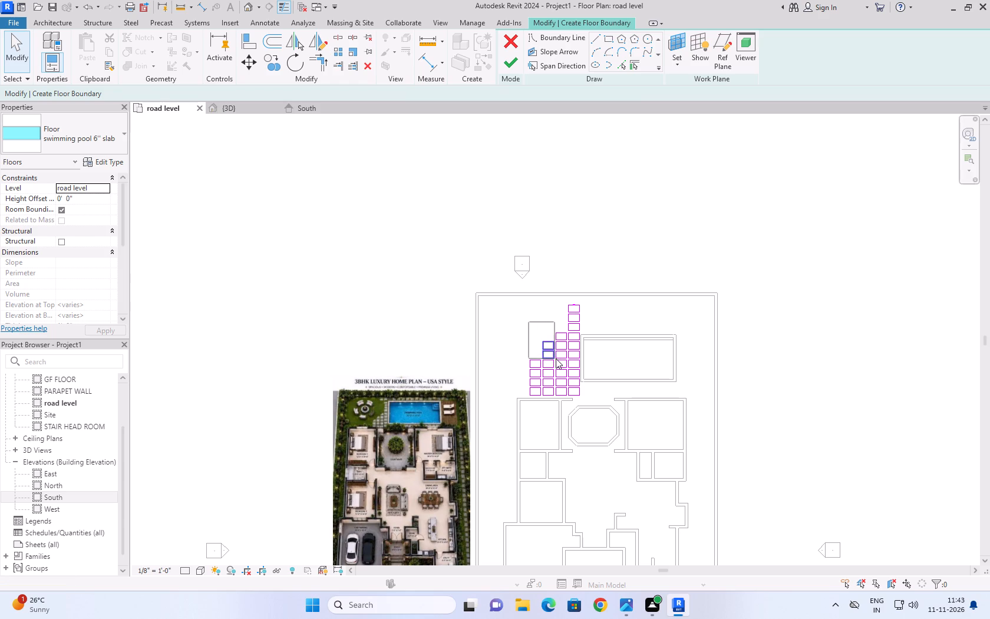
left_click_drag(556, 358, 556, 364)
left_click_drag(556, 364, 554, 361)
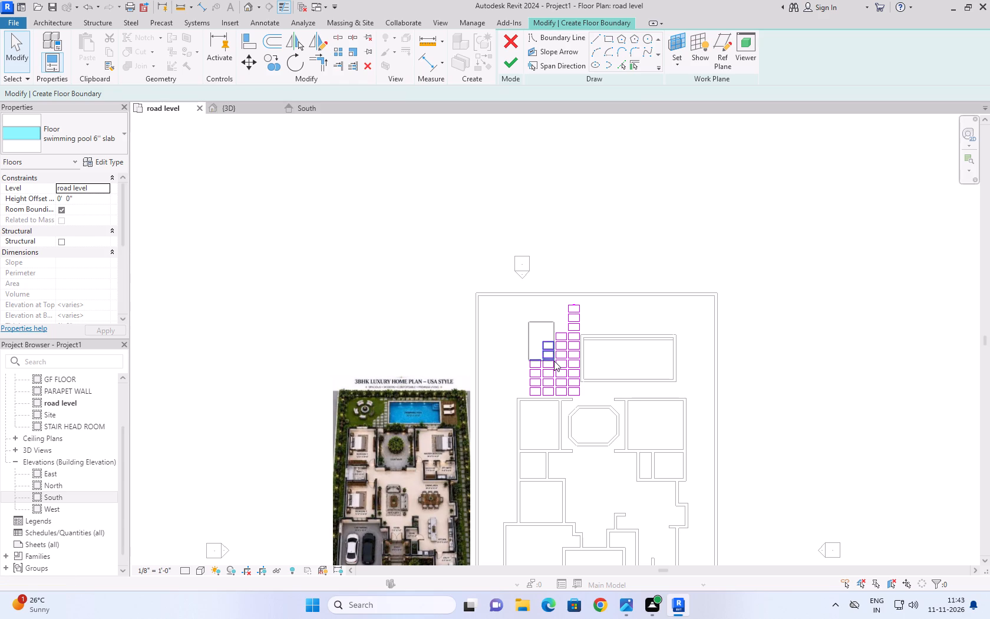
left_click_drag(554, 361, 554, 360)
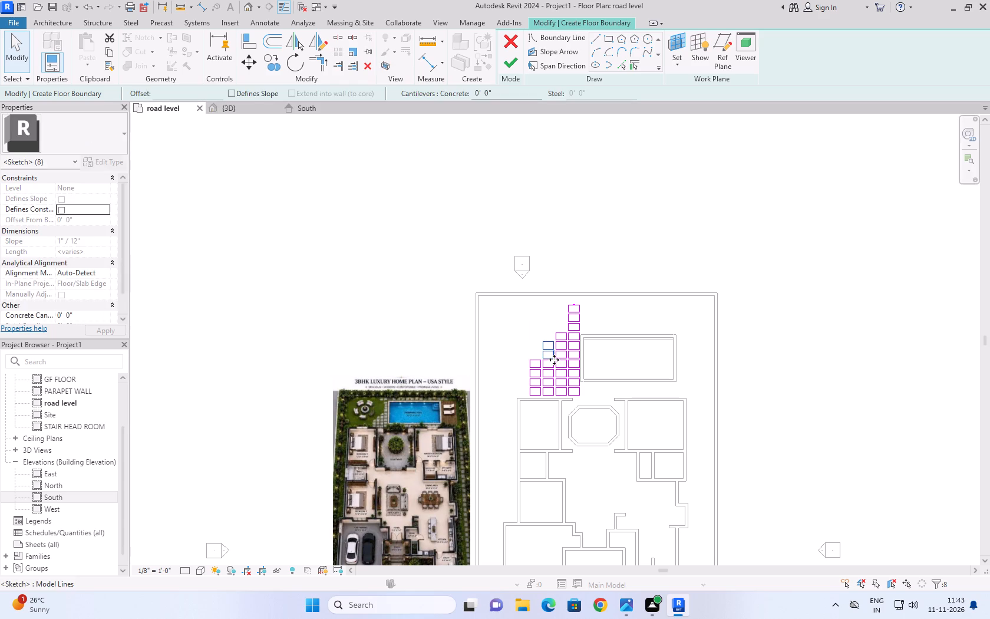
key("Delete")
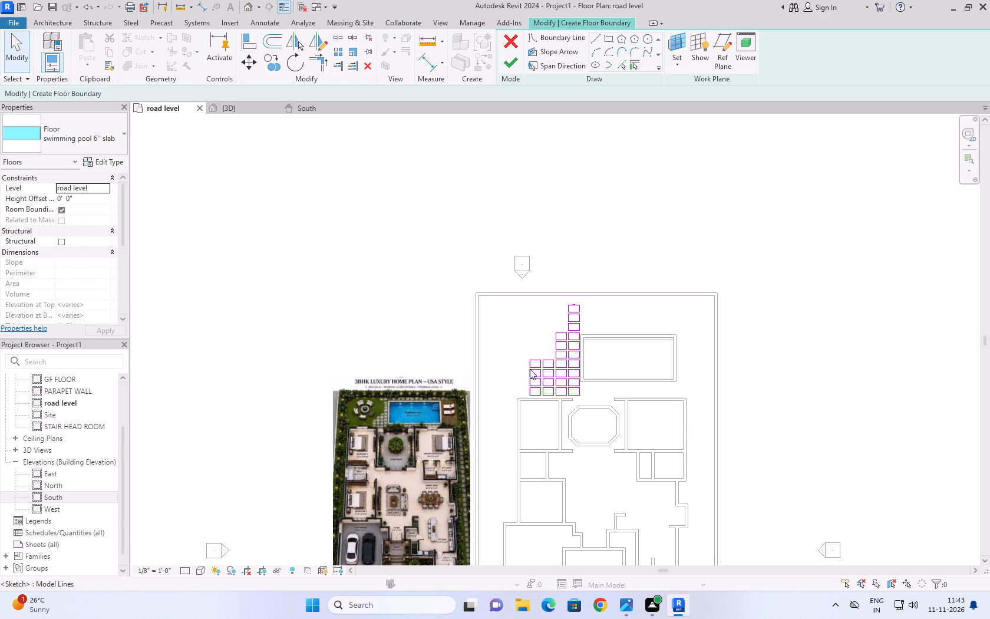
Delete one more paver at the garden end of the column farthest from the pool, leaving three there.
left_click_drag(526, 343, 543, 369)
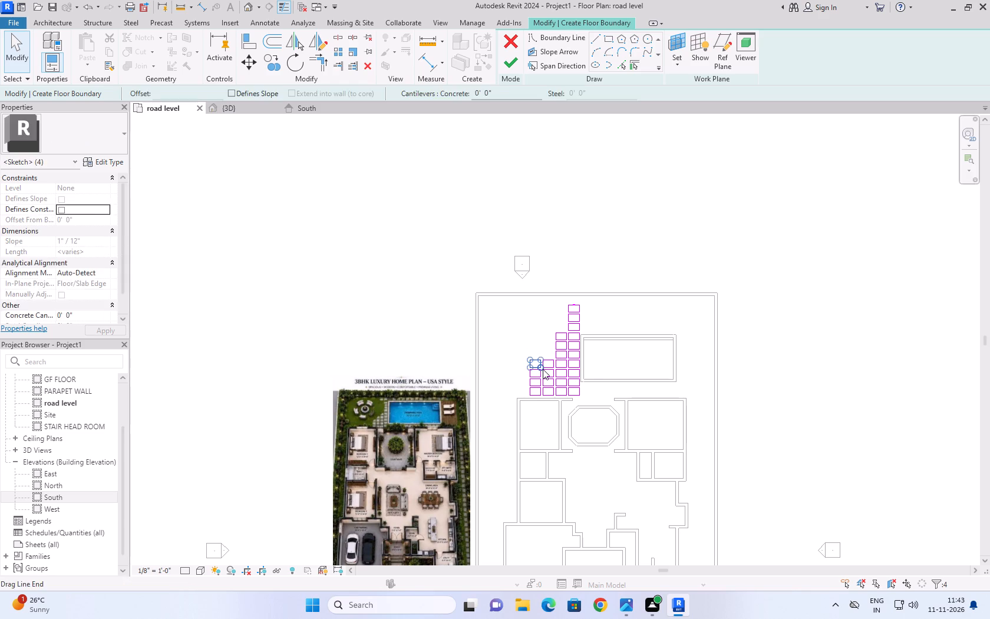
key("Delete")
left_click_drag(552, 325, 552, 327)
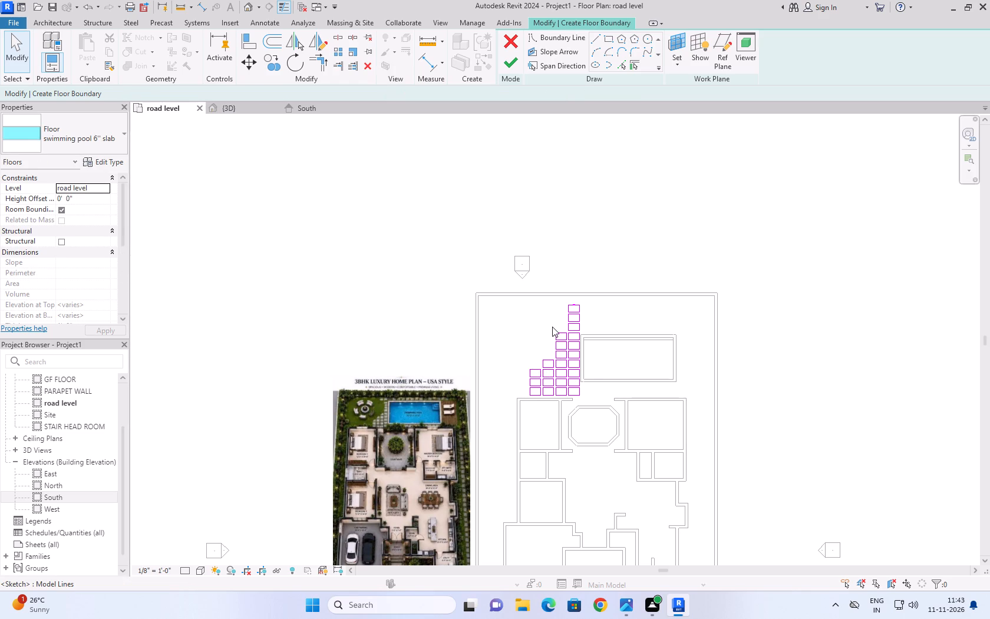
left_click_drag(552, 327, 569, 342)
left_click(778, 330)
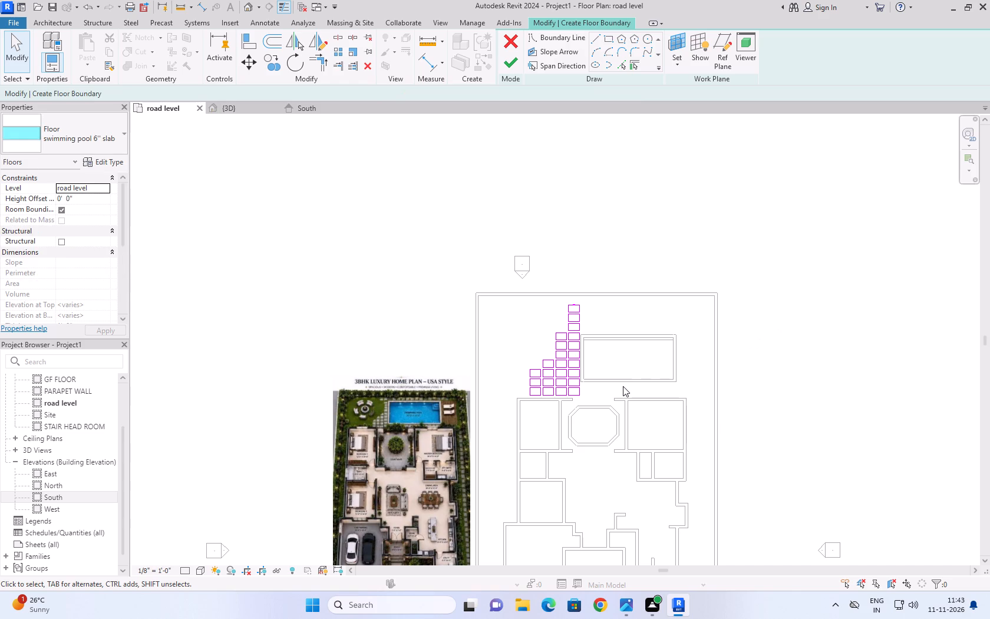
Copy the three pavers farthest from the house in the ten-paver column 3'6" sideways, along the pool's outer long side.
scroll(623, 386, "down", 2)
scroll(571, 351, "up", 6)
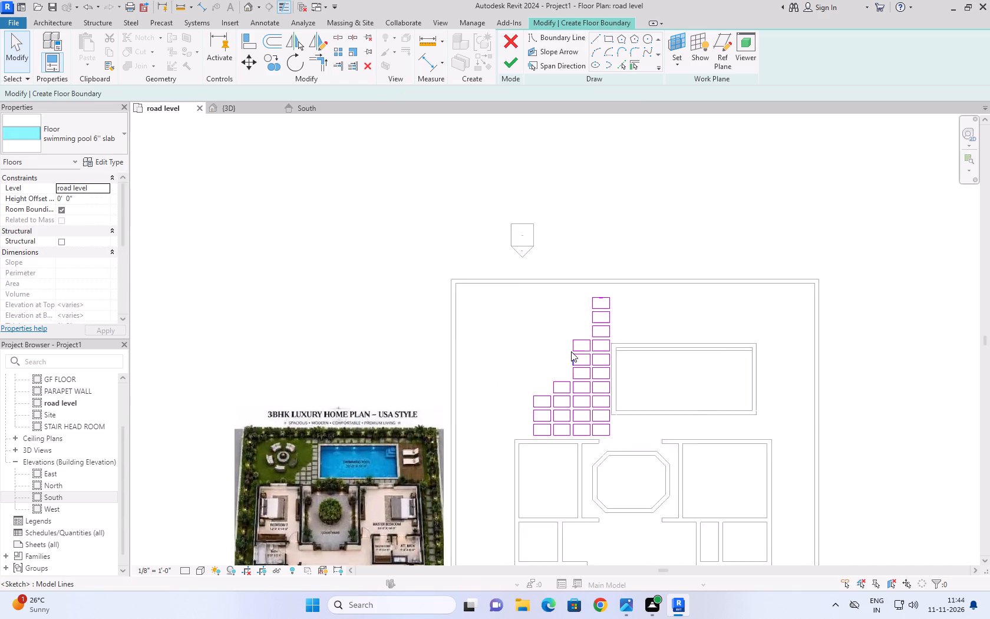
scroll(571, 351, "up", 1)
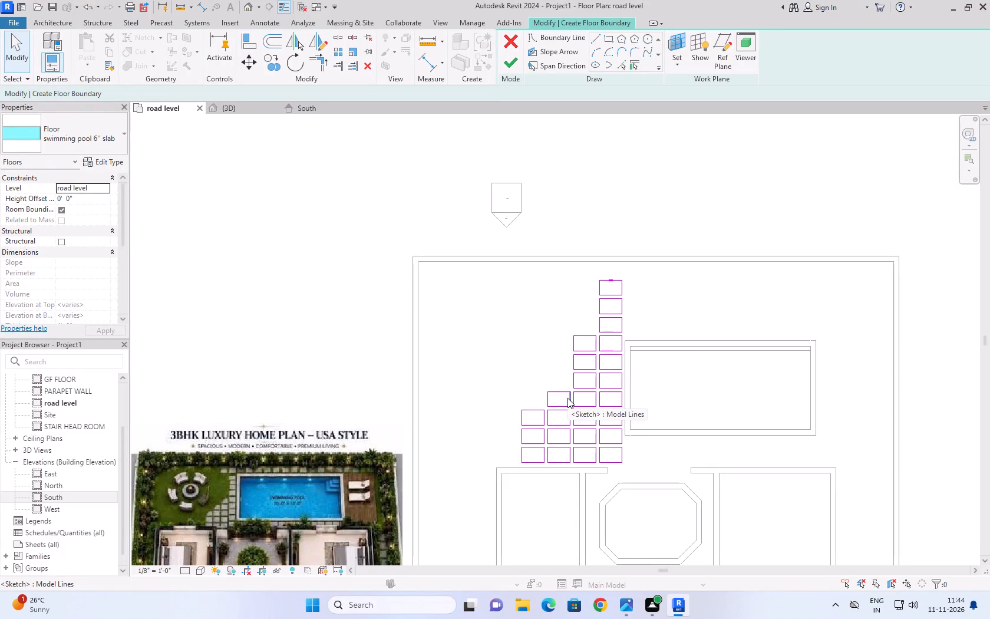
scroll(738, 325, "down", 4)
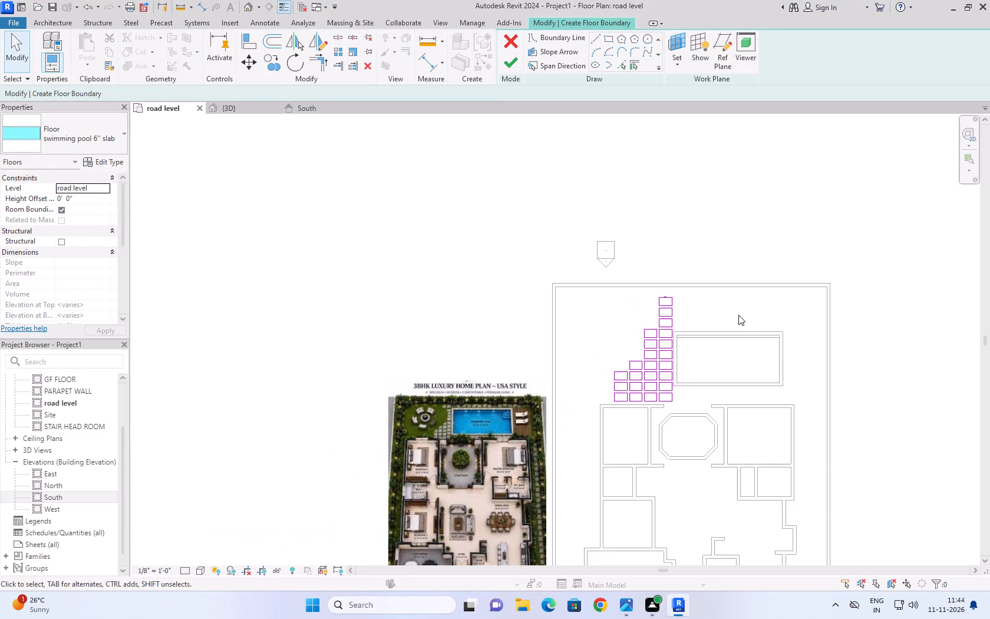
scroll(735, 265, "down", 2)
middle_click_drag(770, 305, 697, 305)
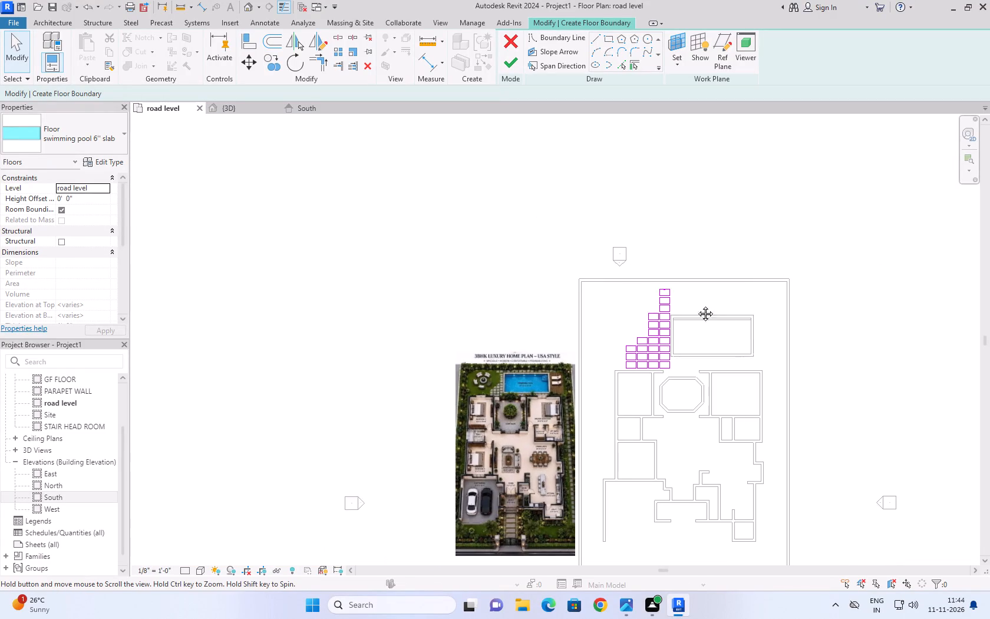
middle_click_drag(697, 305, 625, 305)
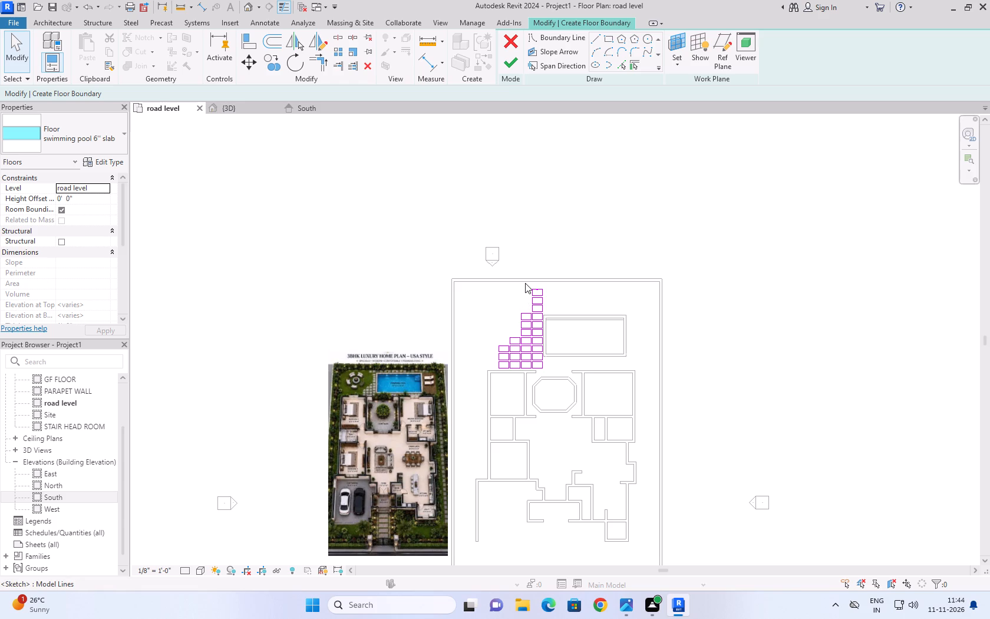
left_click_drag(525, 283, 550, 312)
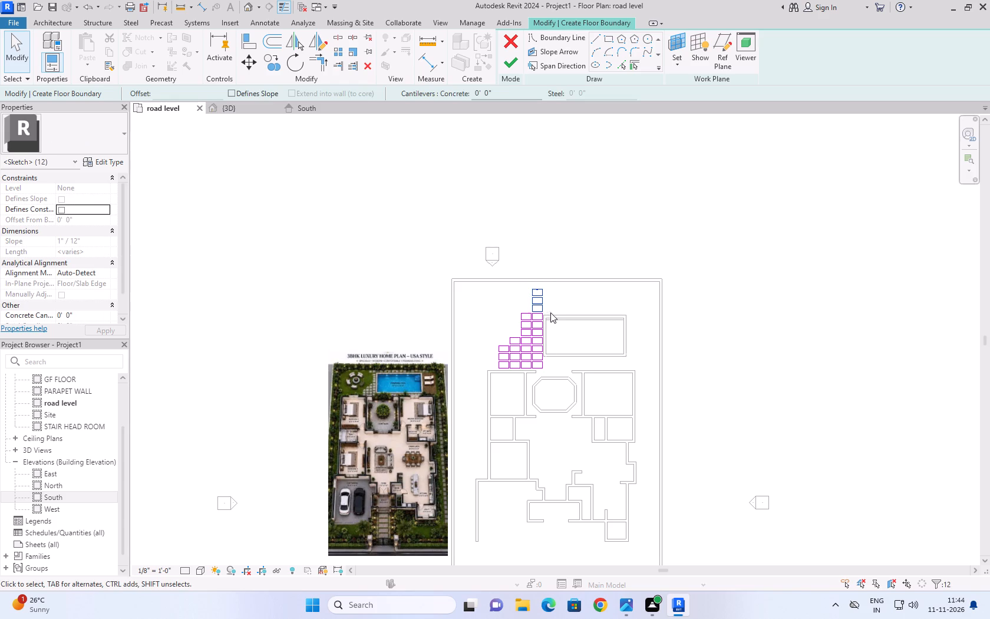
scroll(626, 327, "up", 5)
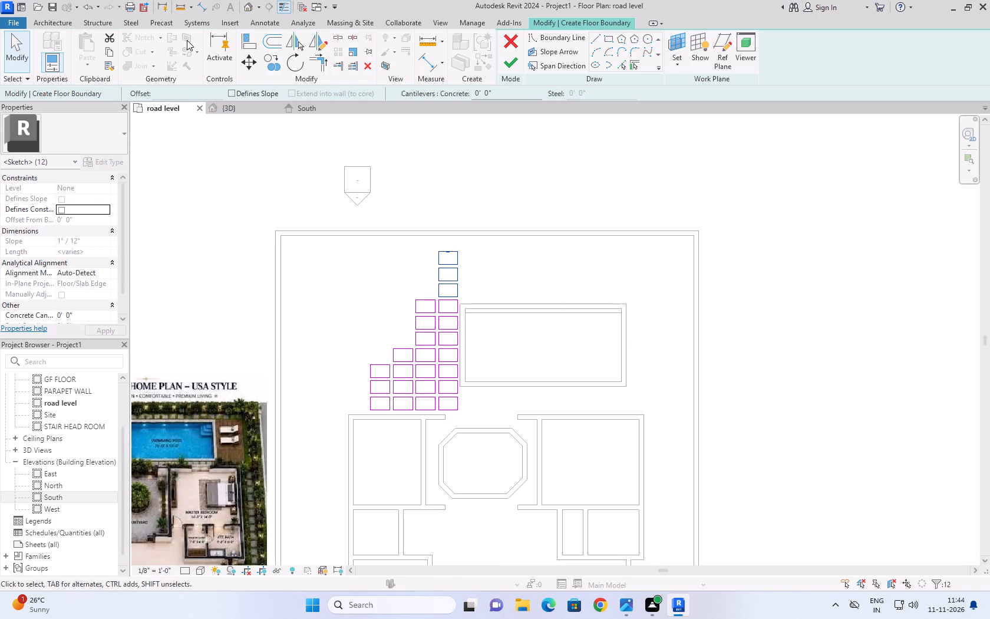
left_click(278, 71)
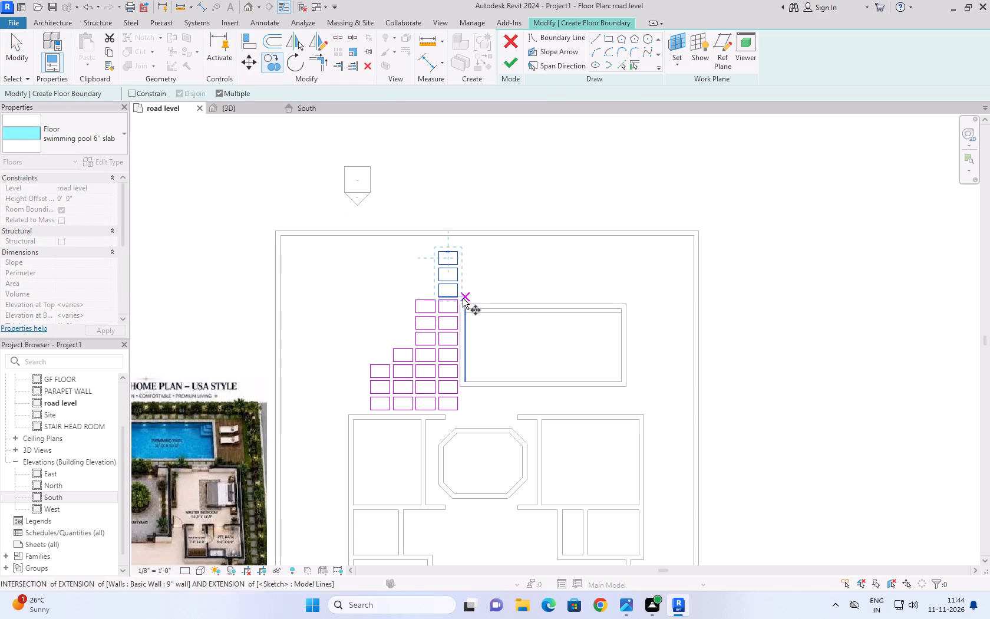
left_click(457, 295)
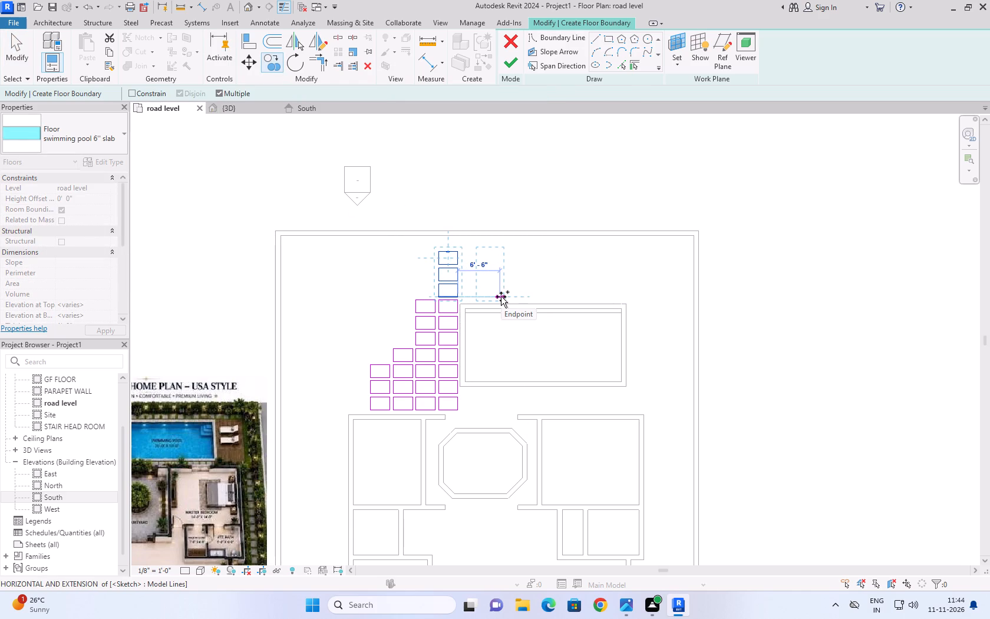
type("3'6''")
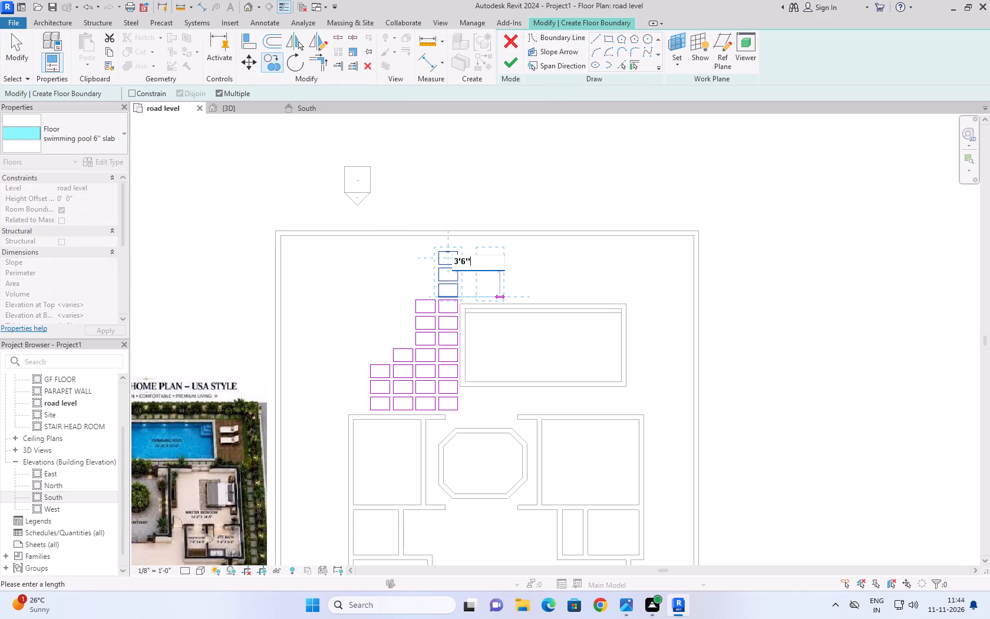
key("Return")
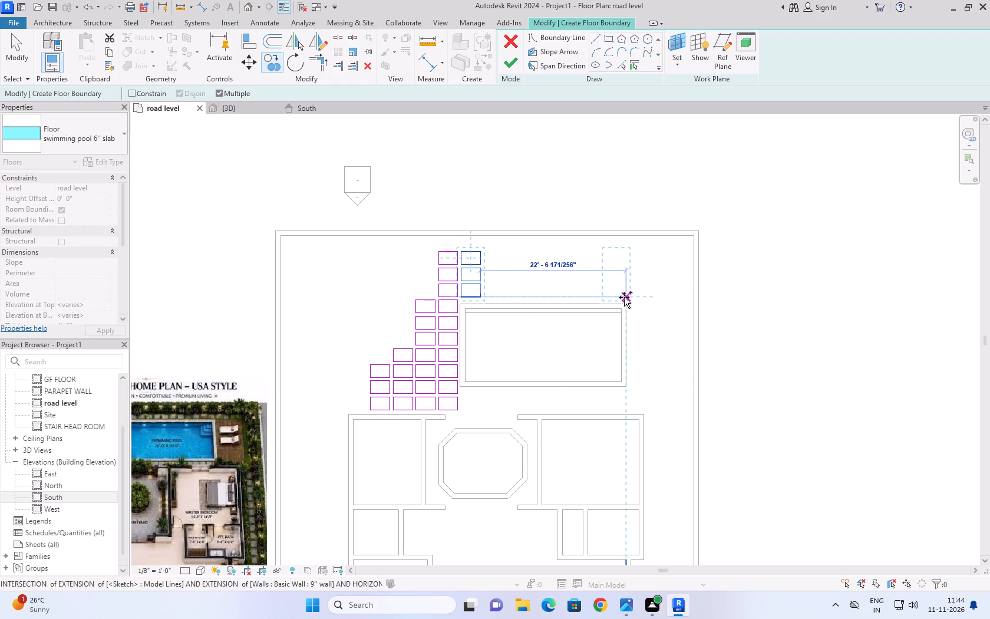
Add three more copies of the three-paver set at 3'6" spacing along the pool's outer long side, making five sets.
key("2")
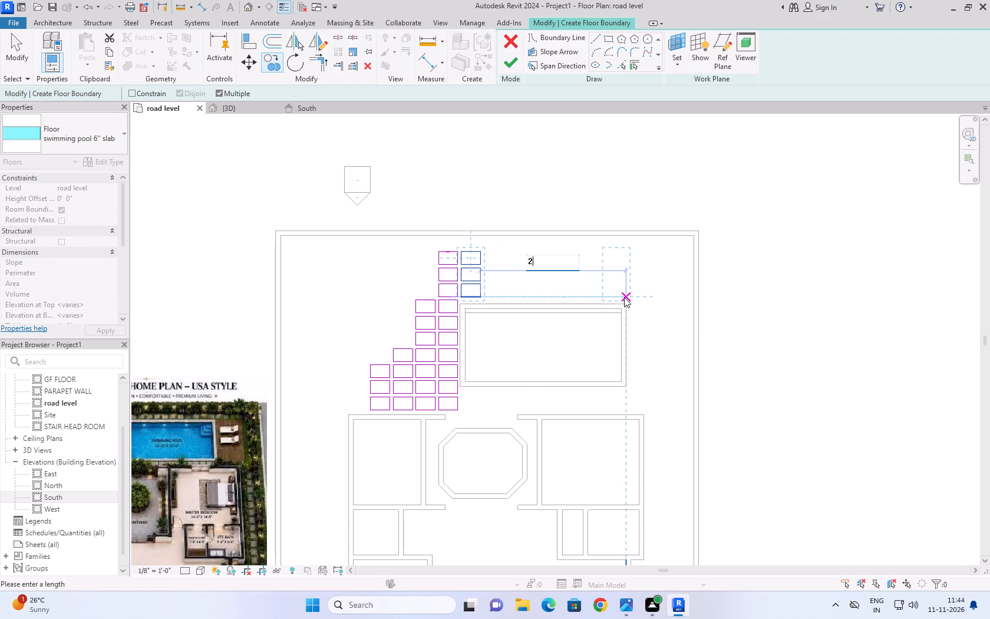
key("BackSpace")
type("3'6''")
key("Return")
type("3'6''")
key("Return")
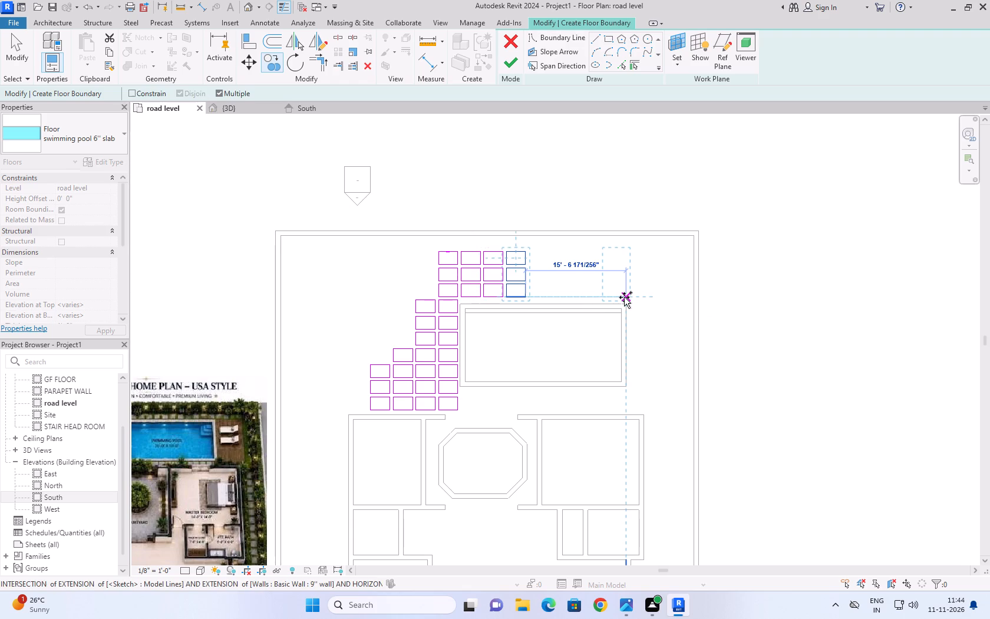
type("3'6''")
key("Return")
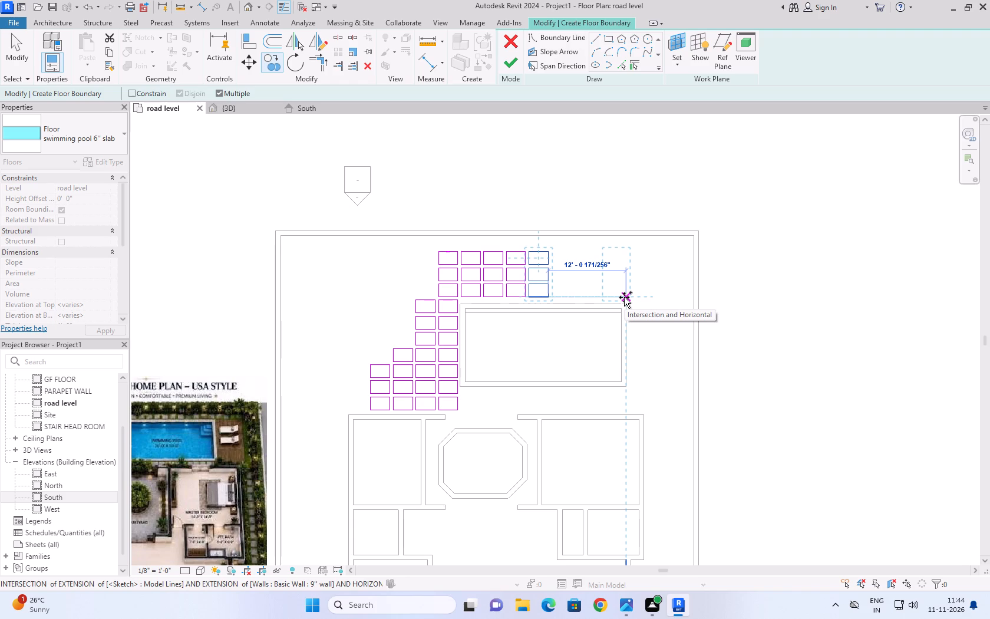
Add four more copies of the three-paver set at 3'6" spacing to just past the pool's far end, making nine sets.
type("3'6")
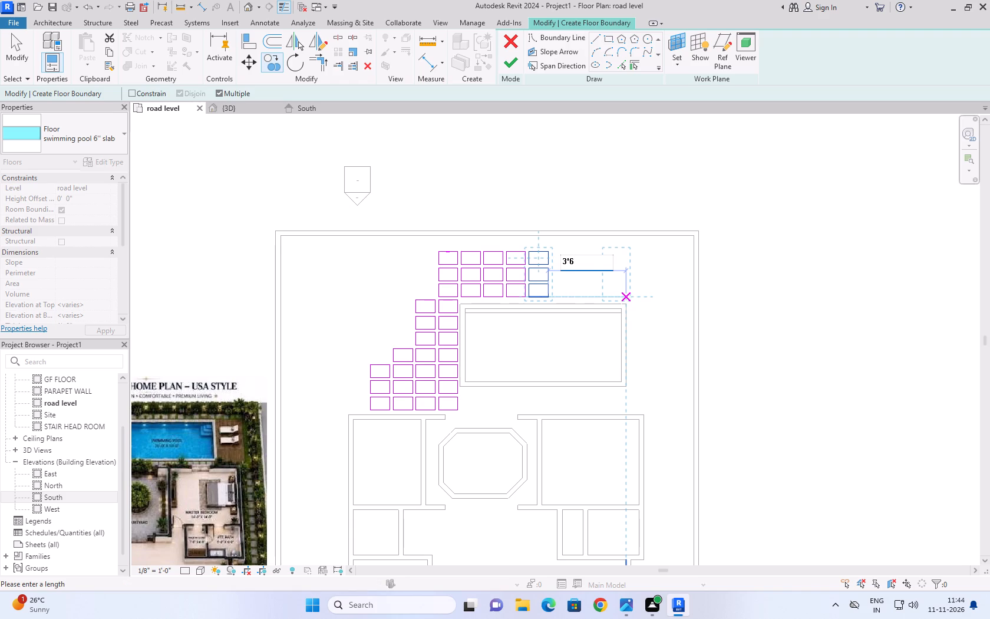
type("''")
key("Return")
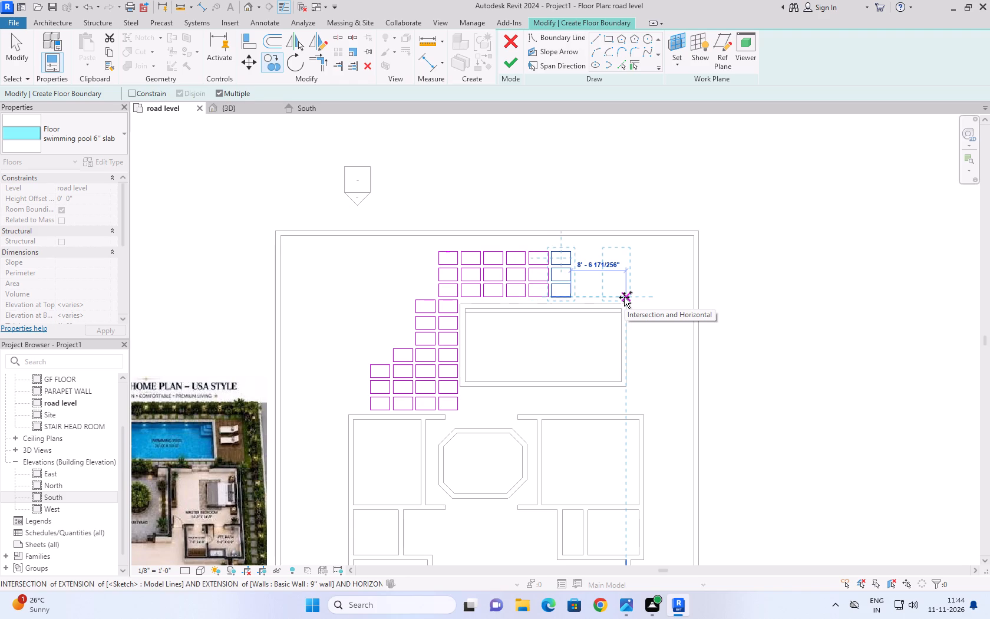
type("3'6''")
key("Return")
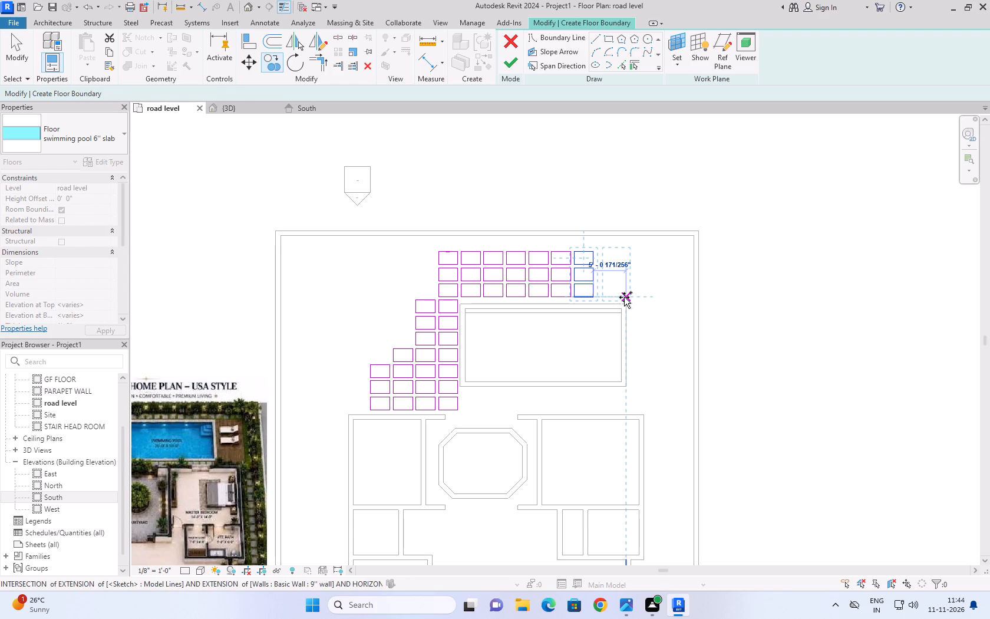
type("3'6''")
key("Return")
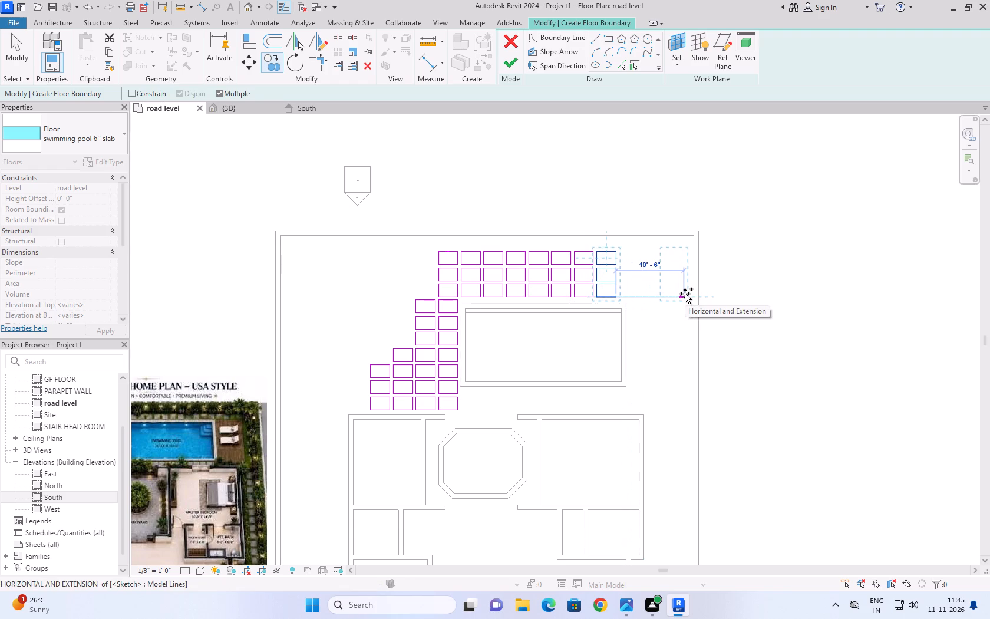
type("3'6''")
key("Return")
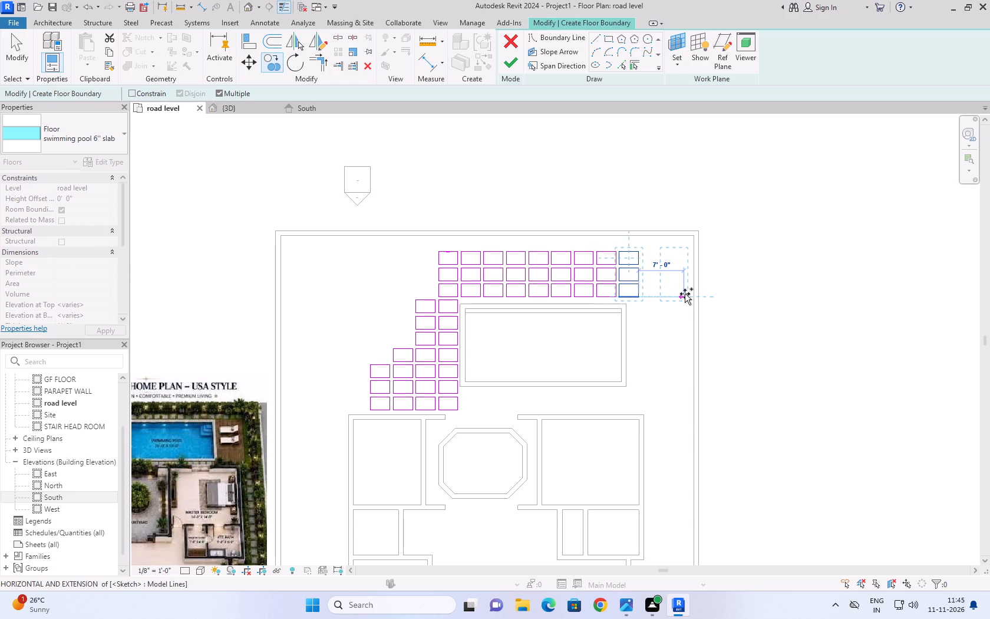
Add two more copies of the three-paver set at 3'6" spacing past the pool's far end, making eleven sets.
type("3'6''")
key("Return")
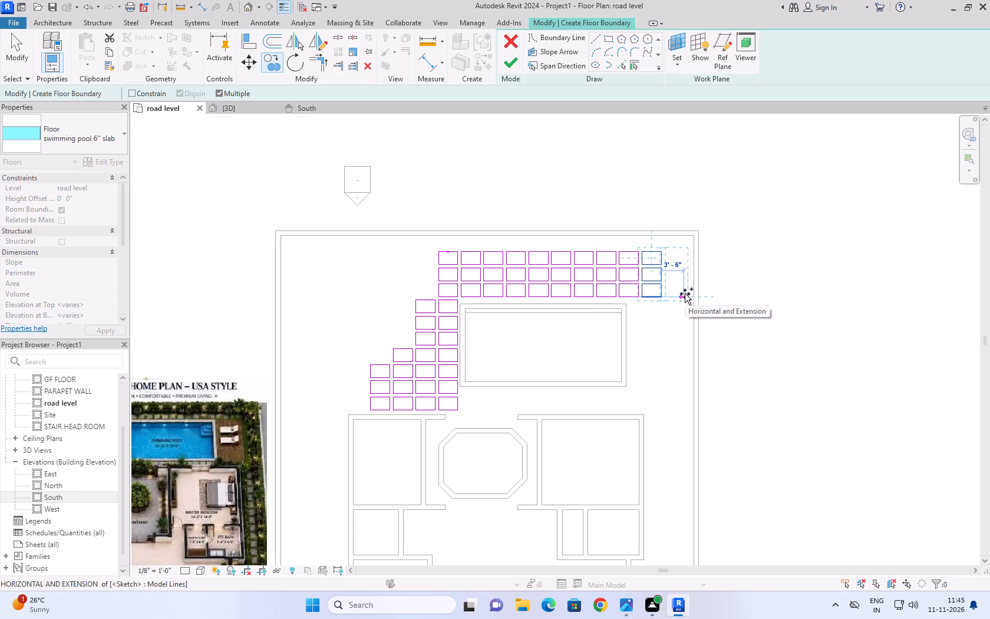
type("3'6''")
key("Return")
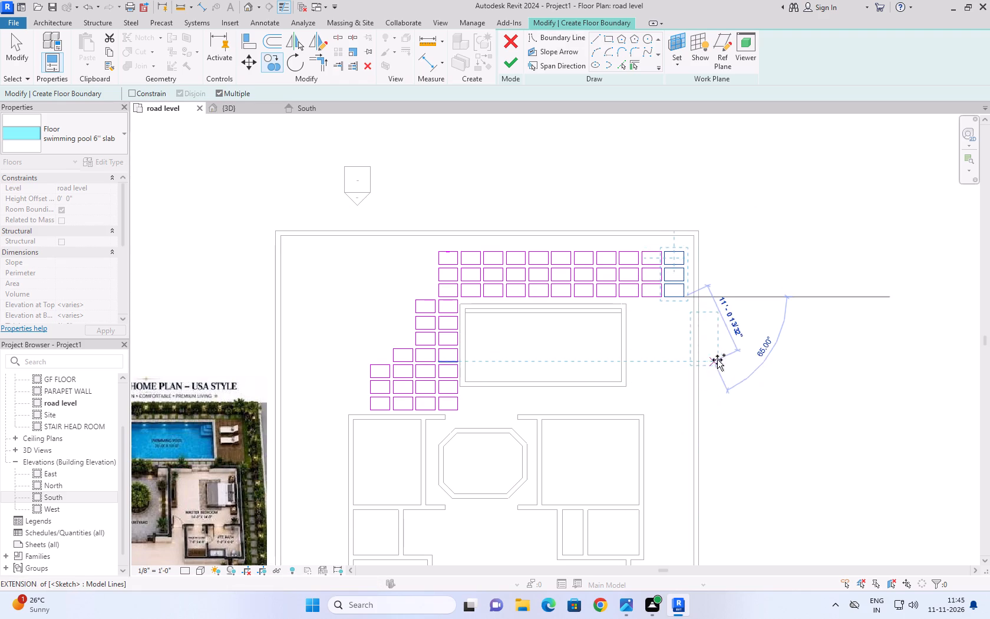
key("Escape")
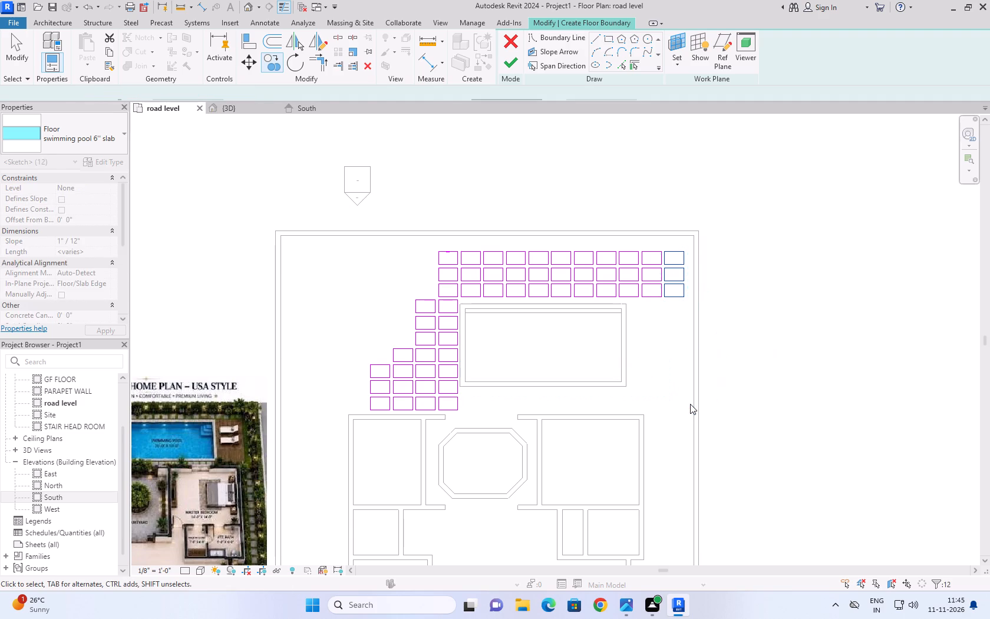
key("Escape")
key("Escape")
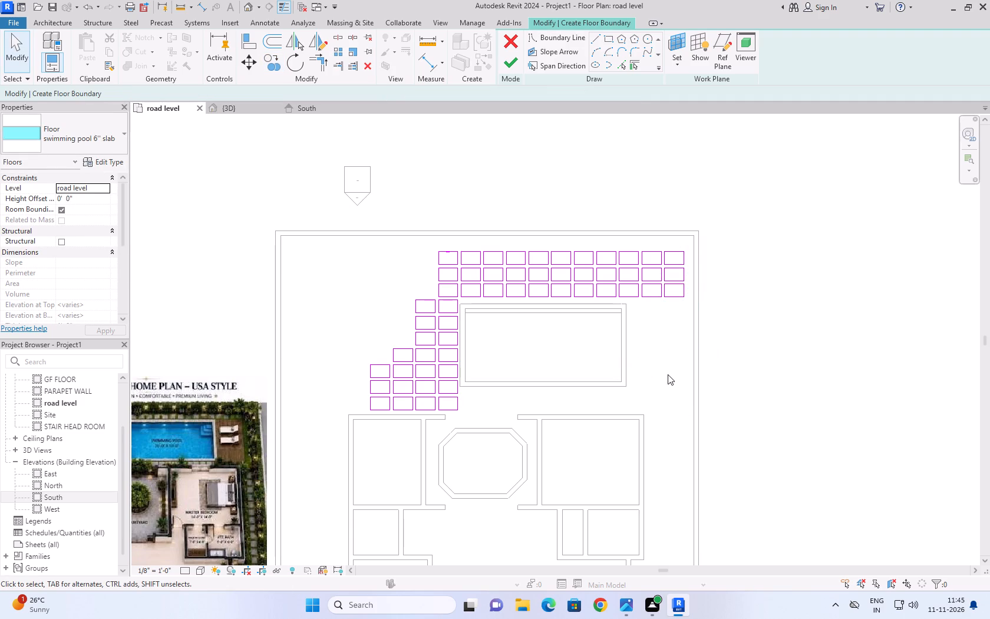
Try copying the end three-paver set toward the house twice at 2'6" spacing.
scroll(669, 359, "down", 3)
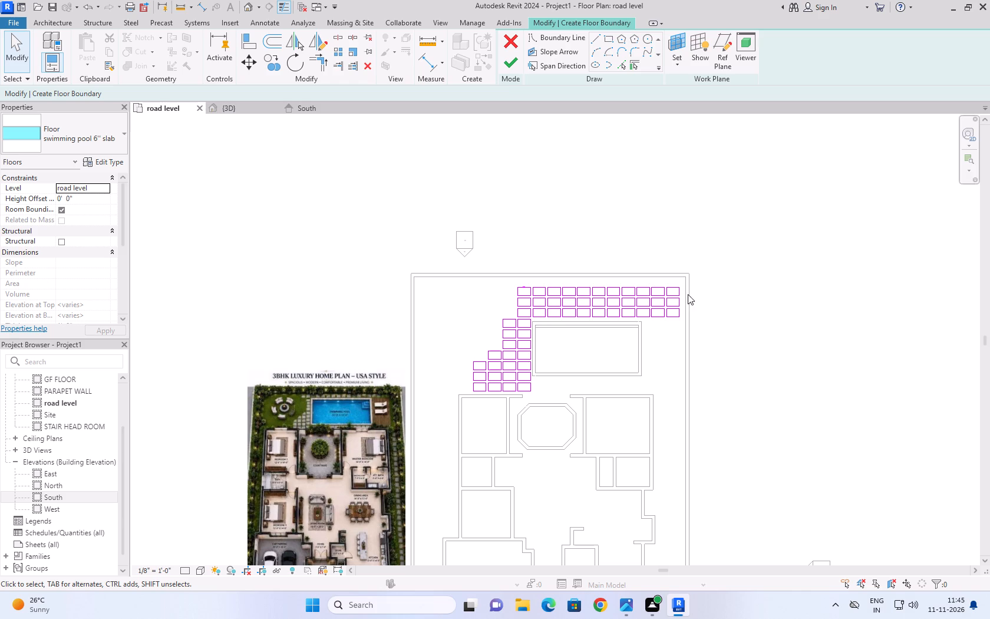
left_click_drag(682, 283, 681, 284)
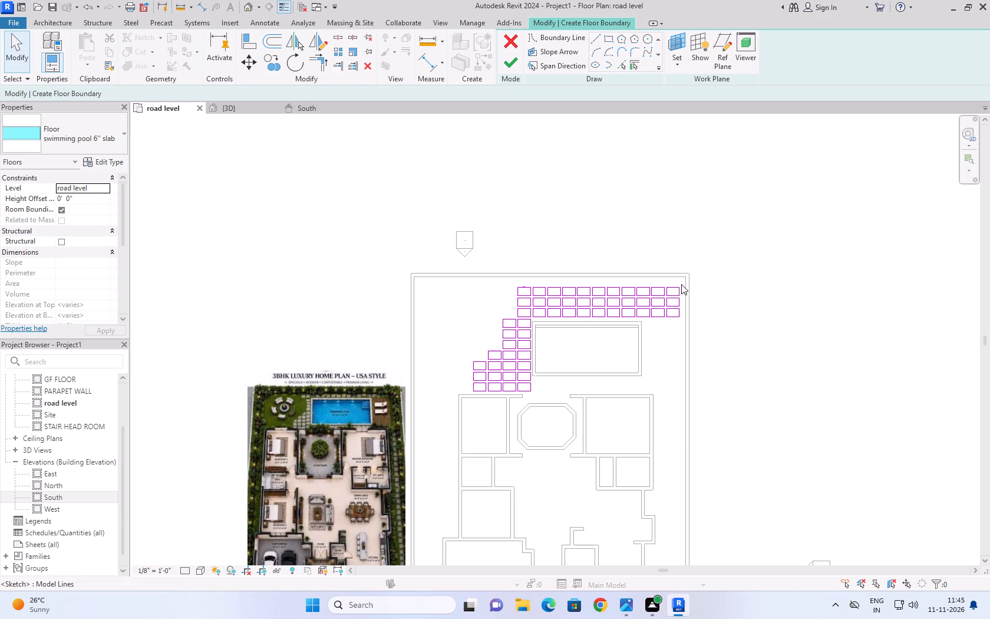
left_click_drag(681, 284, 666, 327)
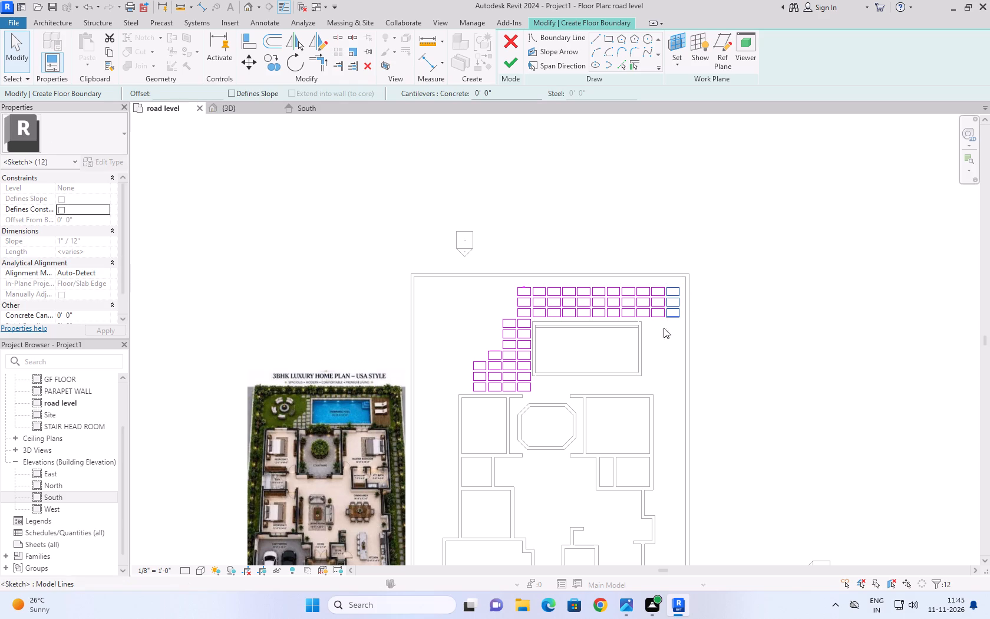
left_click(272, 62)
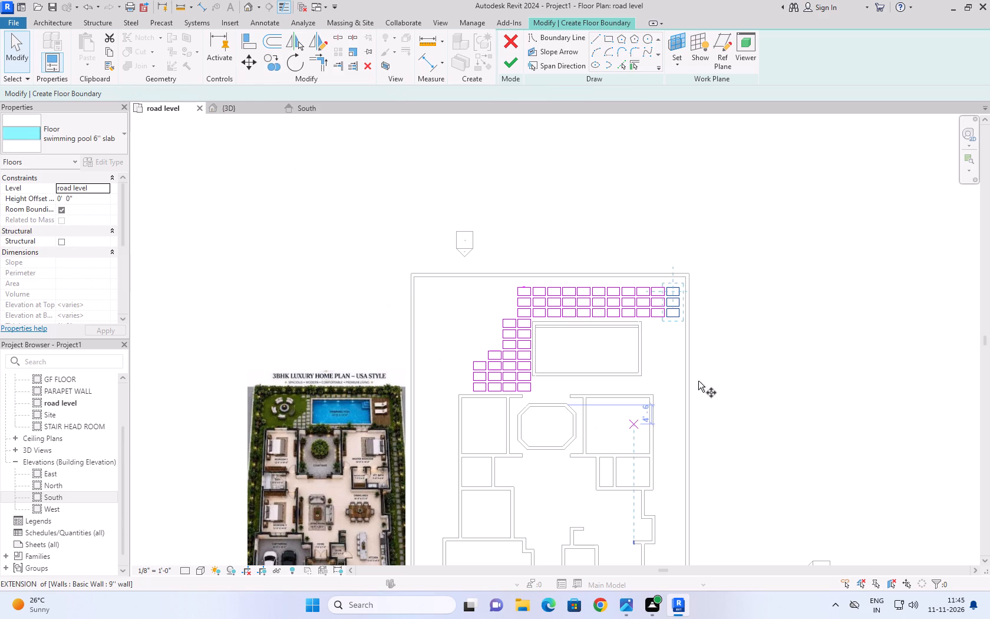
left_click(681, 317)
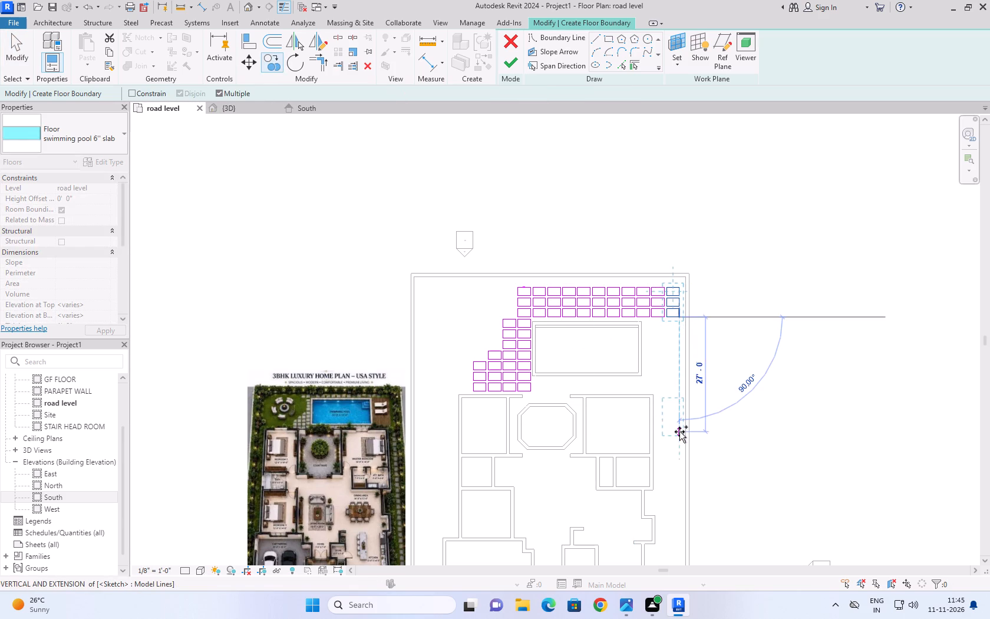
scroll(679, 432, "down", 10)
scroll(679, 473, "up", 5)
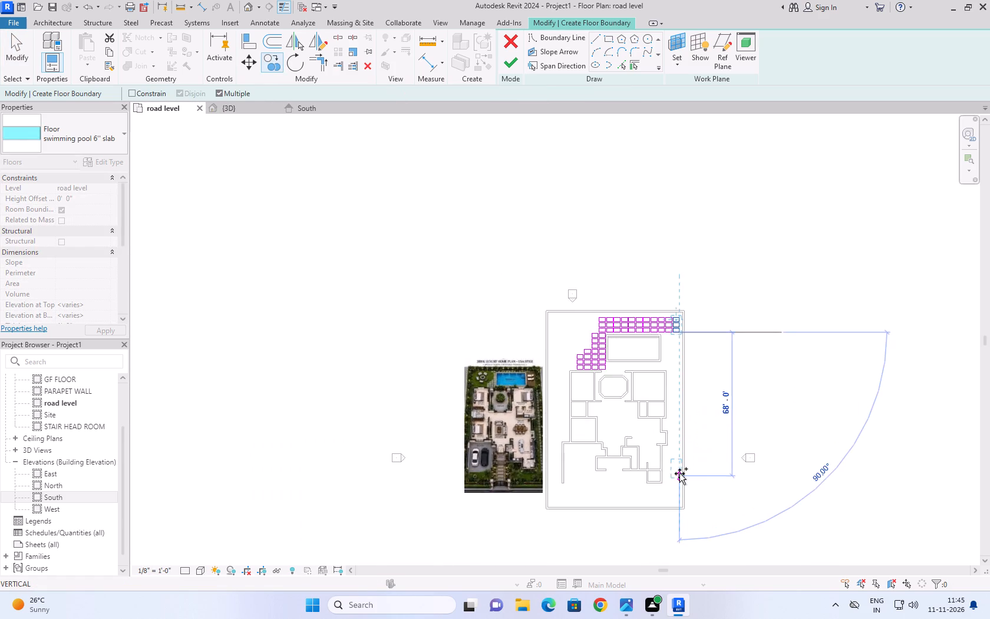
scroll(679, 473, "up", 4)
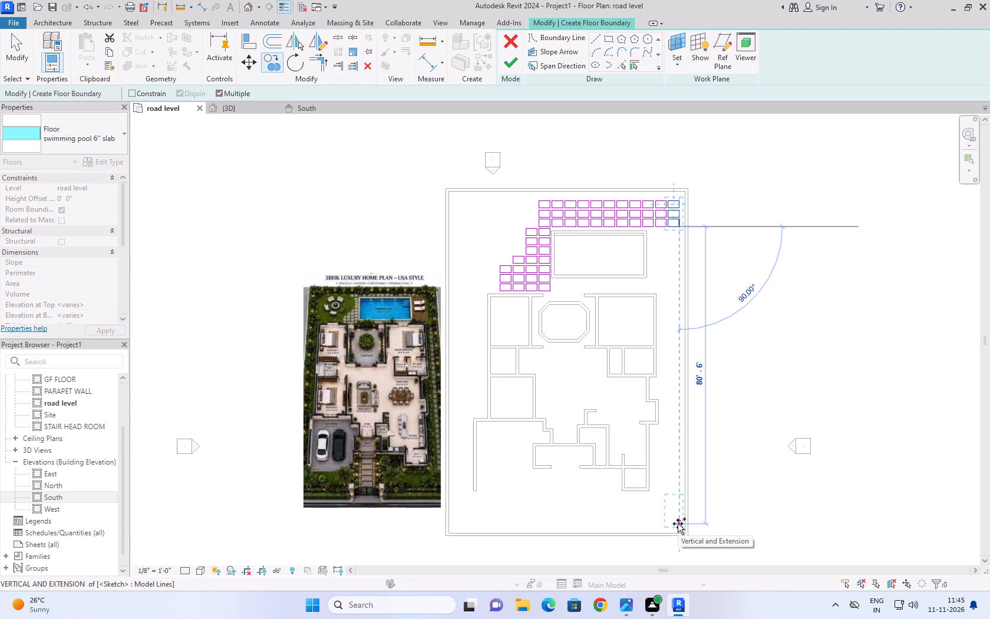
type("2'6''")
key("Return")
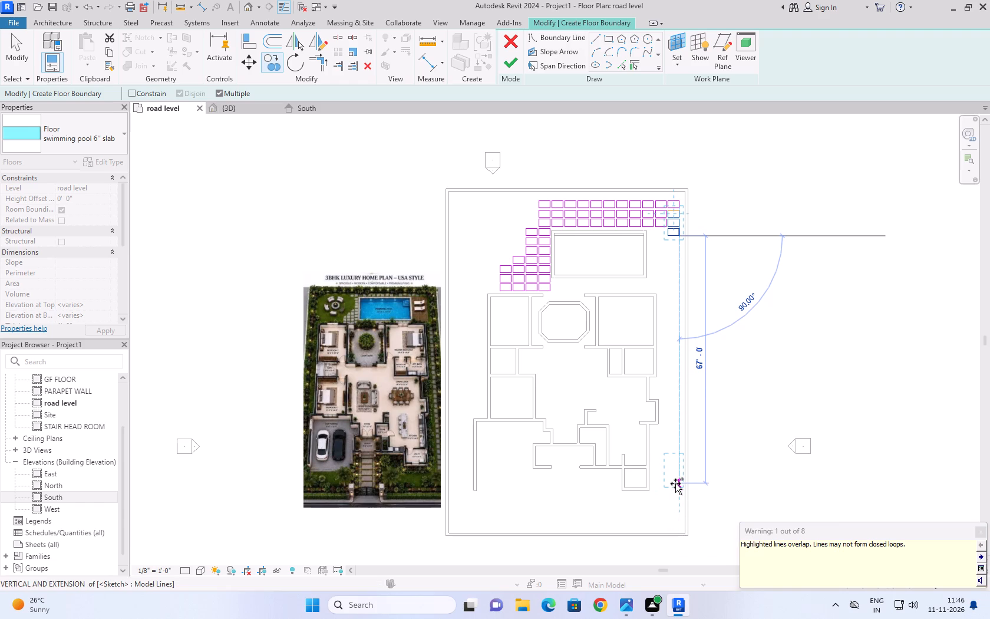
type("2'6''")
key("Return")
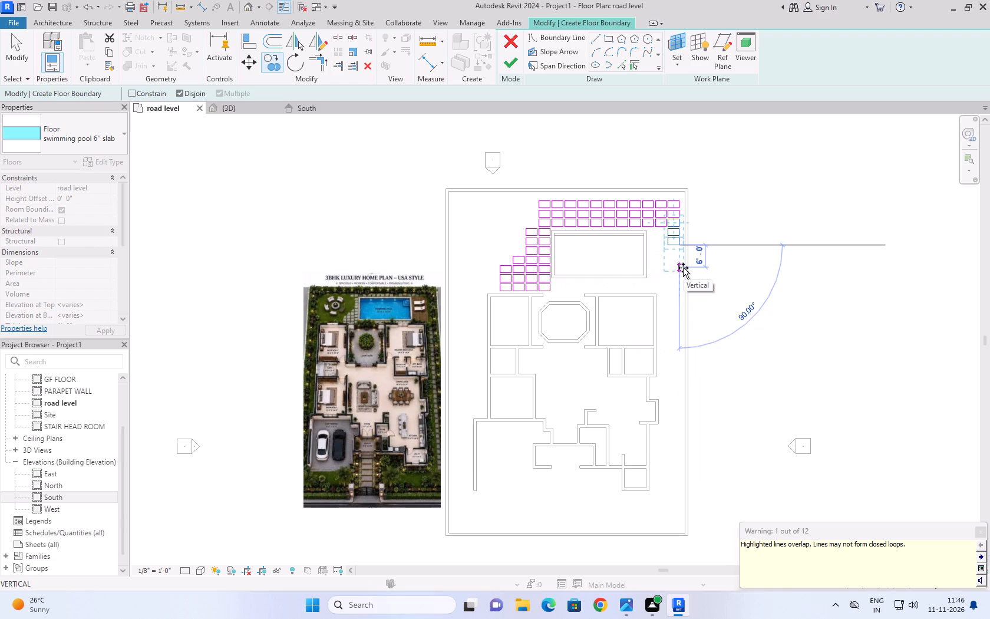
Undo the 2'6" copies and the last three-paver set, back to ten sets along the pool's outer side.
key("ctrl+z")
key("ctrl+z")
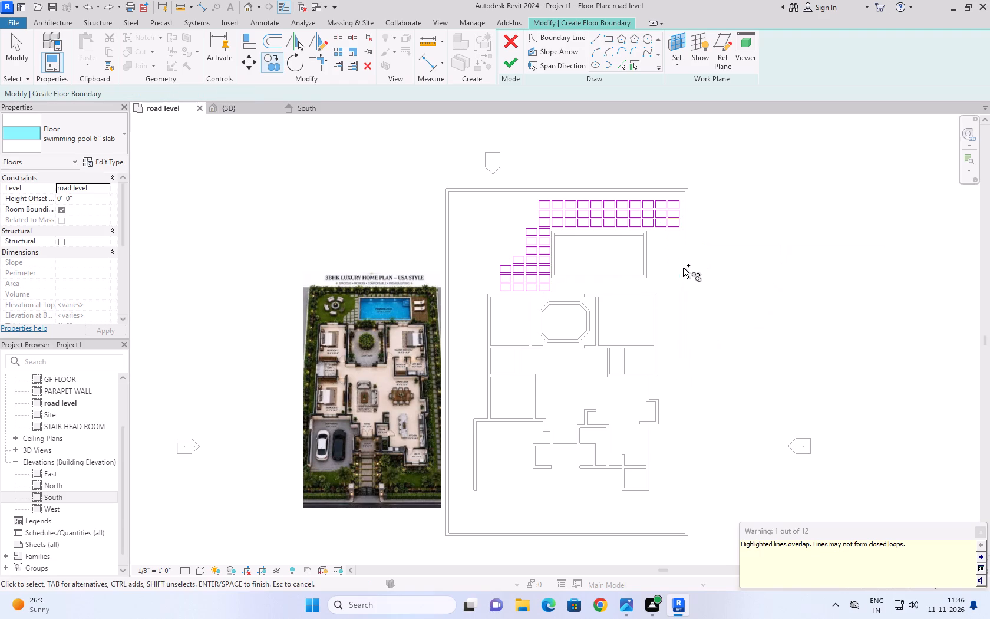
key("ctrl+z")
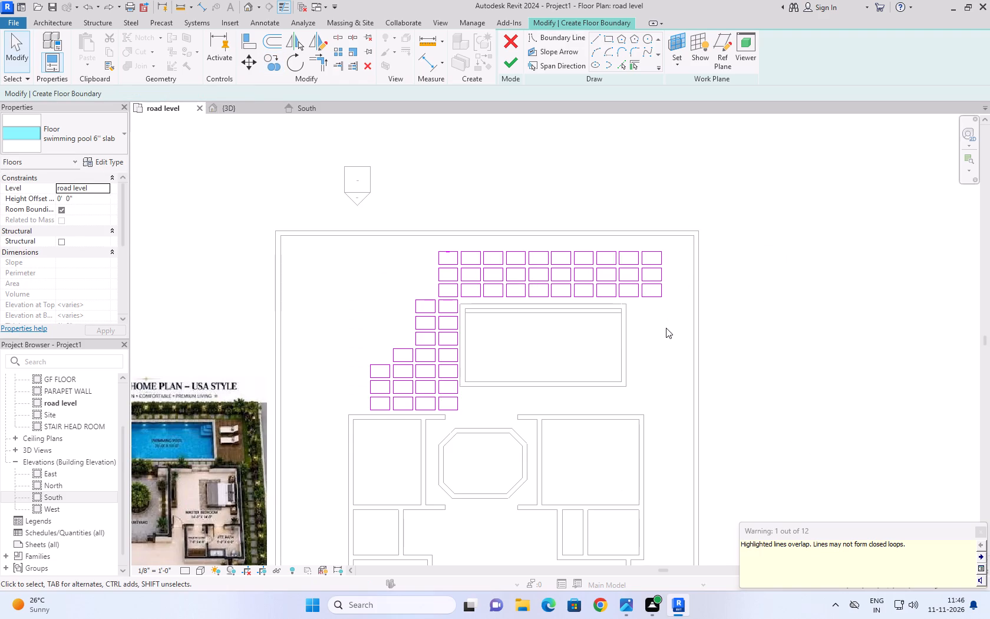
Copy the end three-paver set 3'6" toward the side boundary wall to make the eleventh set.
scroll(666, 328, "up", 4)
left_click_drag(674, 187, 642, 229)
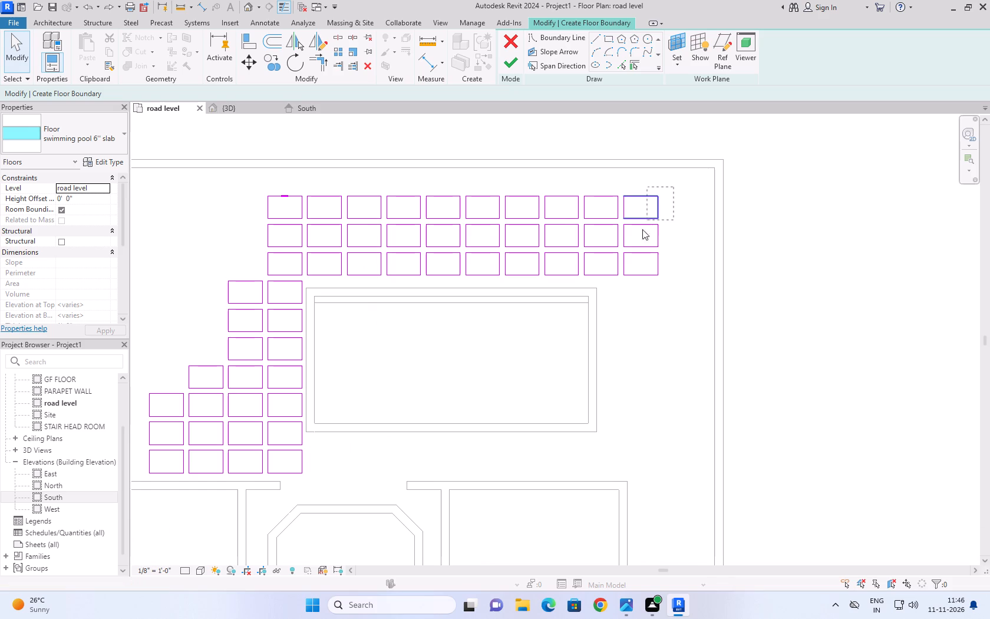
left_click_drag(642, 229, 619, 293)
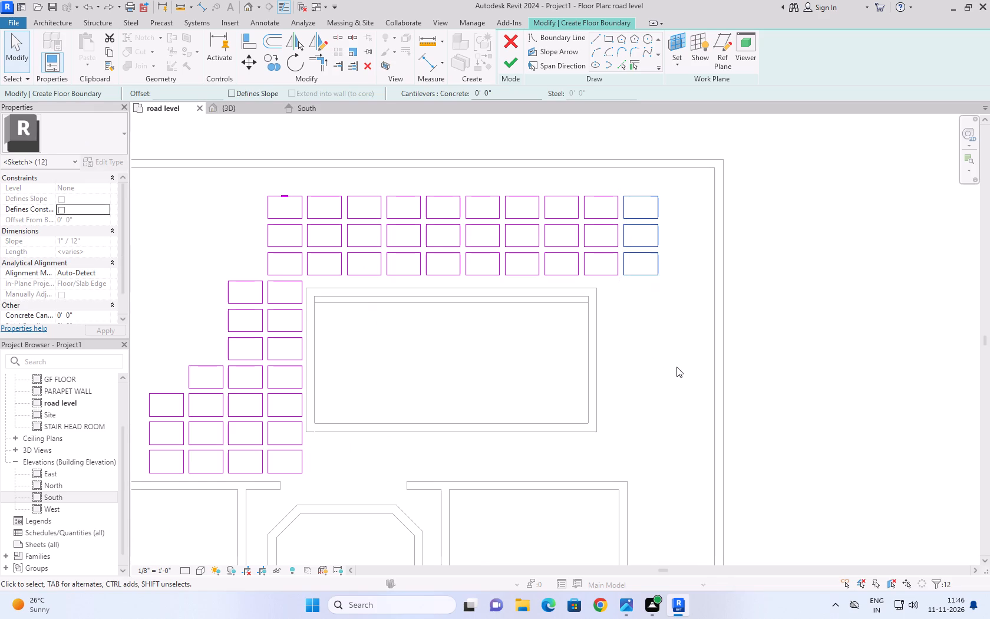
left_click(262, 61)
left_click(658, 275)
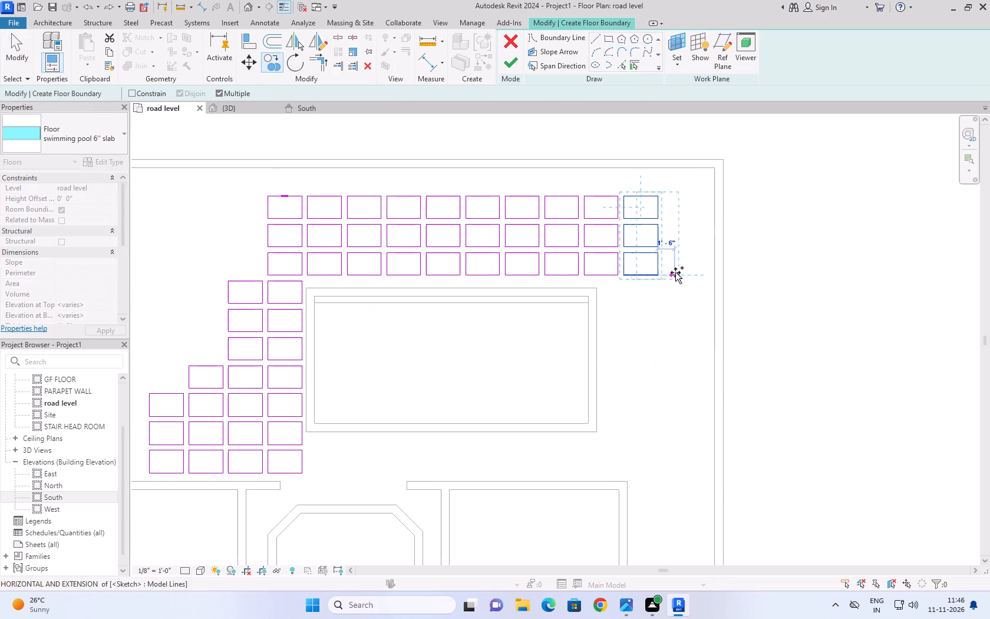
type("3'6''")
key("Return")
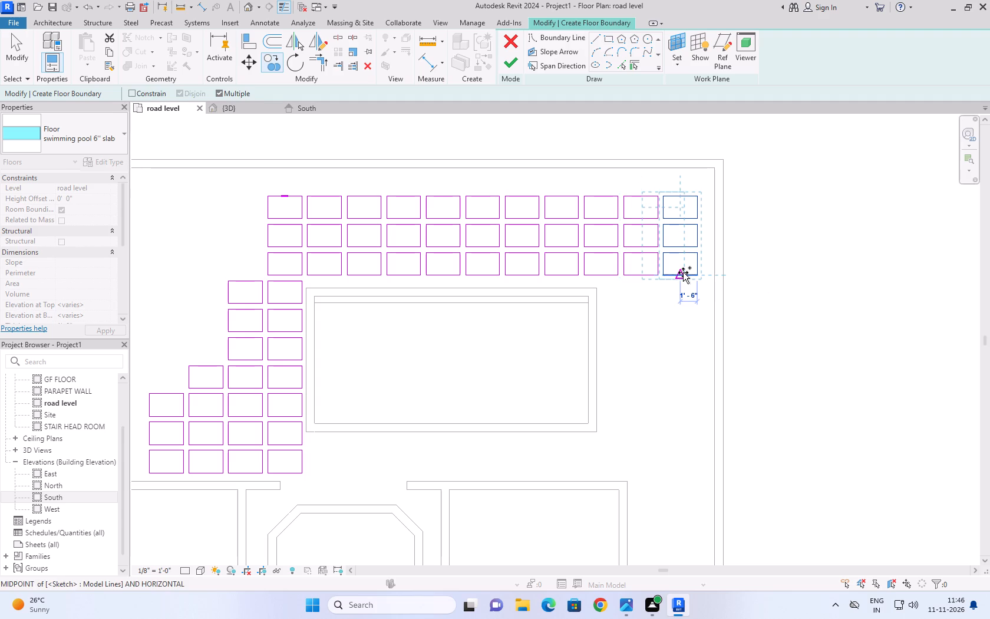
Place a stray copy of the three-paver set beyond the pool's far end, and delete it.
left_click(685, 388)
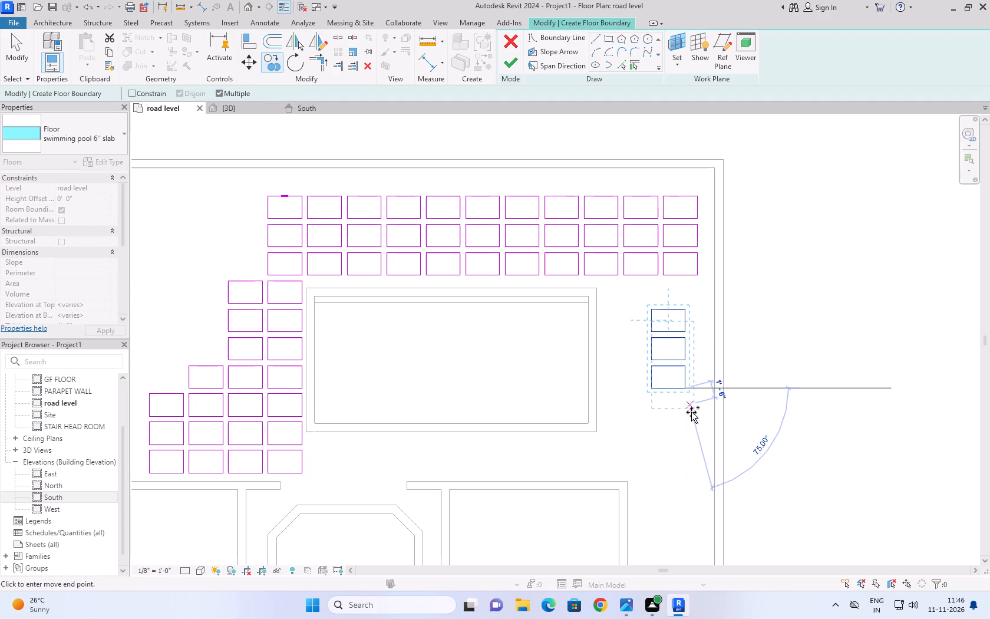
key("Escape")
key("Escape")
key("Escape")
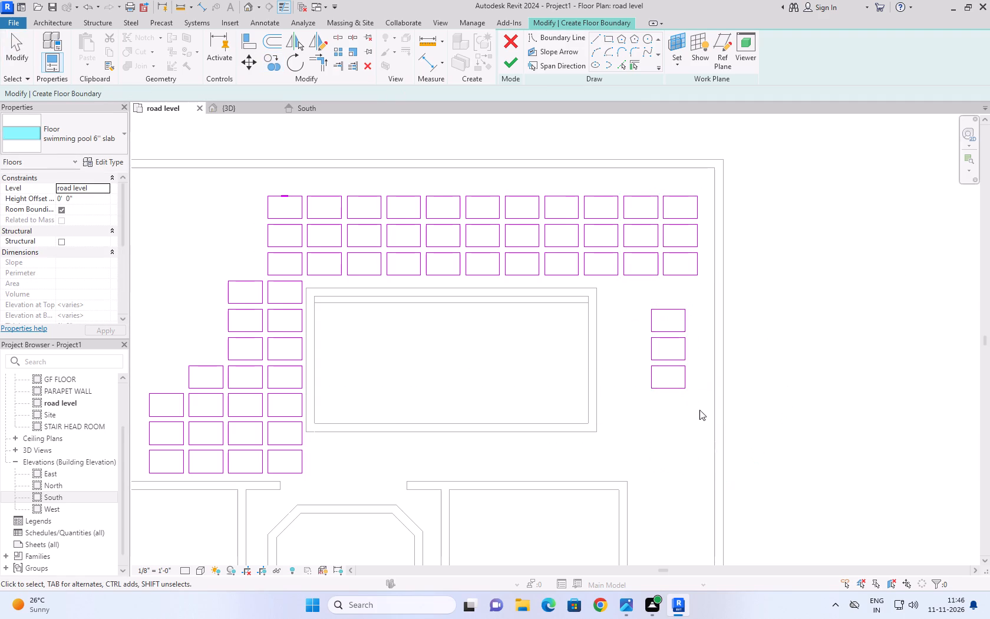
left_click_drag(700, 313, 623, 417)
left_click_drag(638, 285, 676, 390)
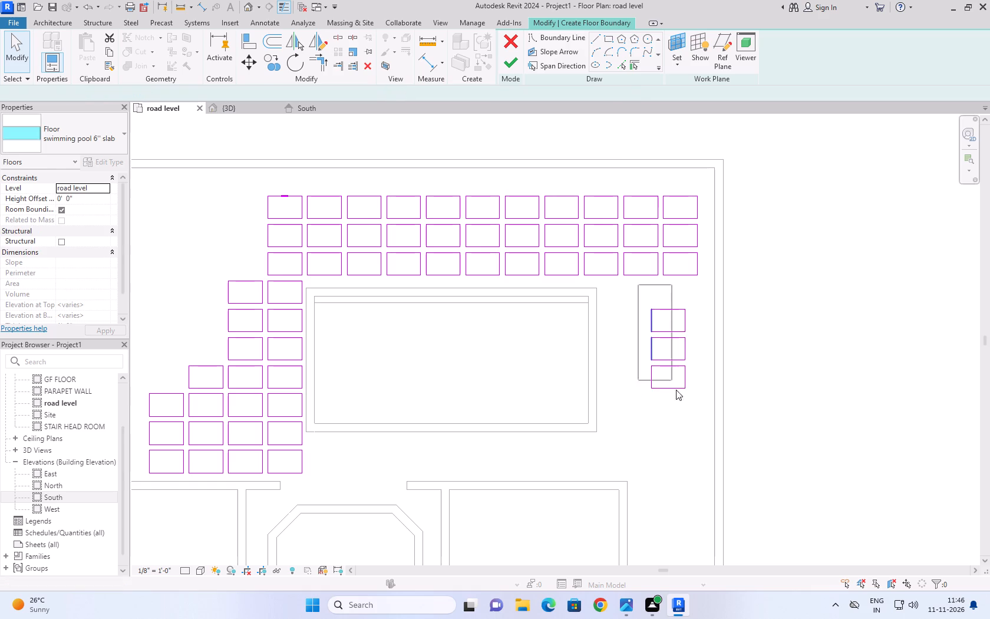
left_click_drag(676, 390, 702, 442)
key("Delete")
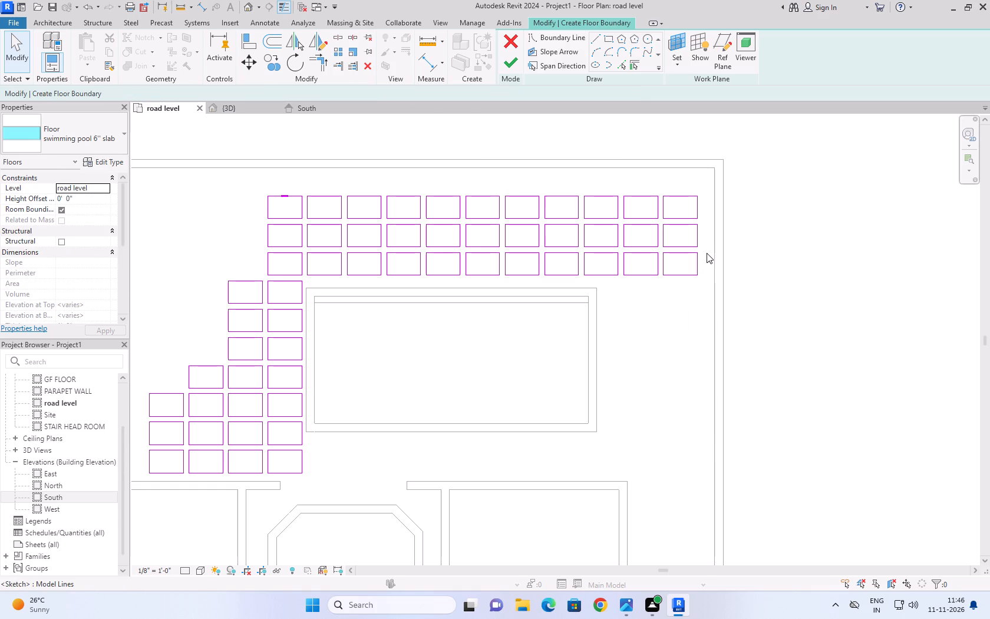
Copy the two end pavers of the row nearest the pool toward the house three times at 2'6" spacing.
left_click_drag(707, 252, 662, 281)
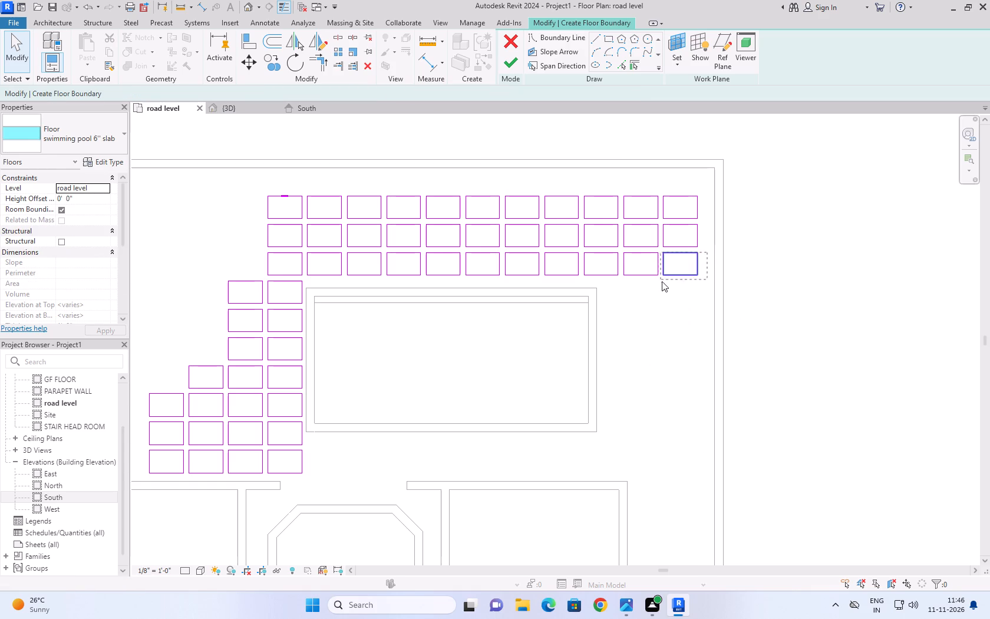
left_click_drag(662, 281, 622, 278)
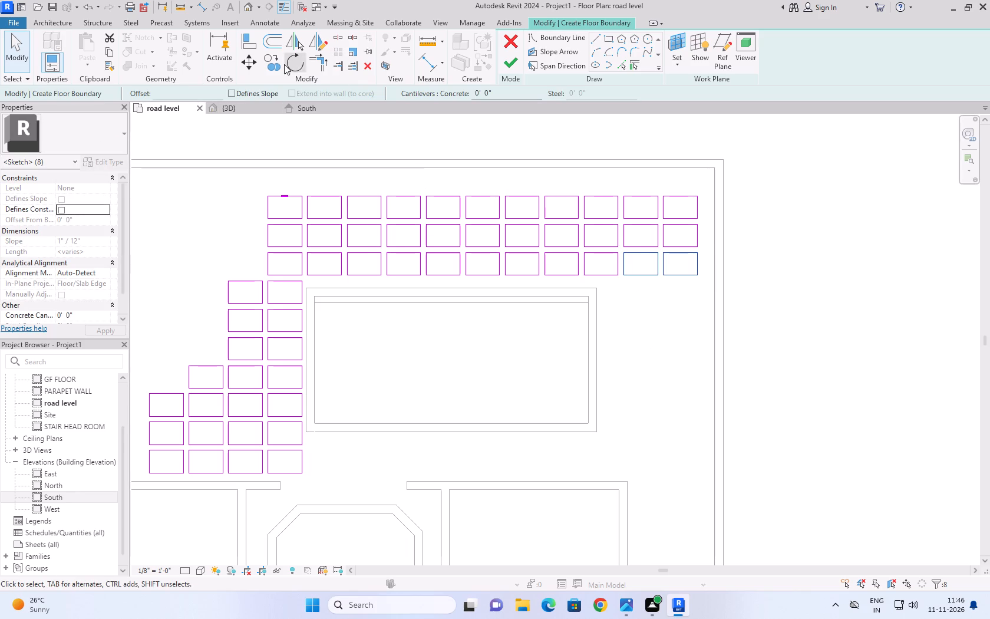
left_click(269, 62)
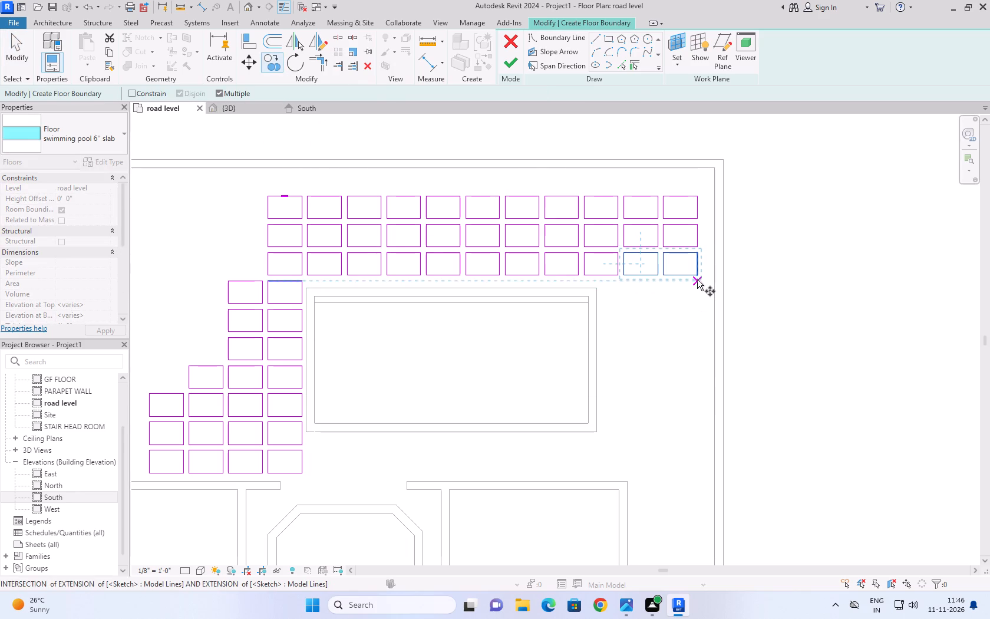
left_click(697, 276)
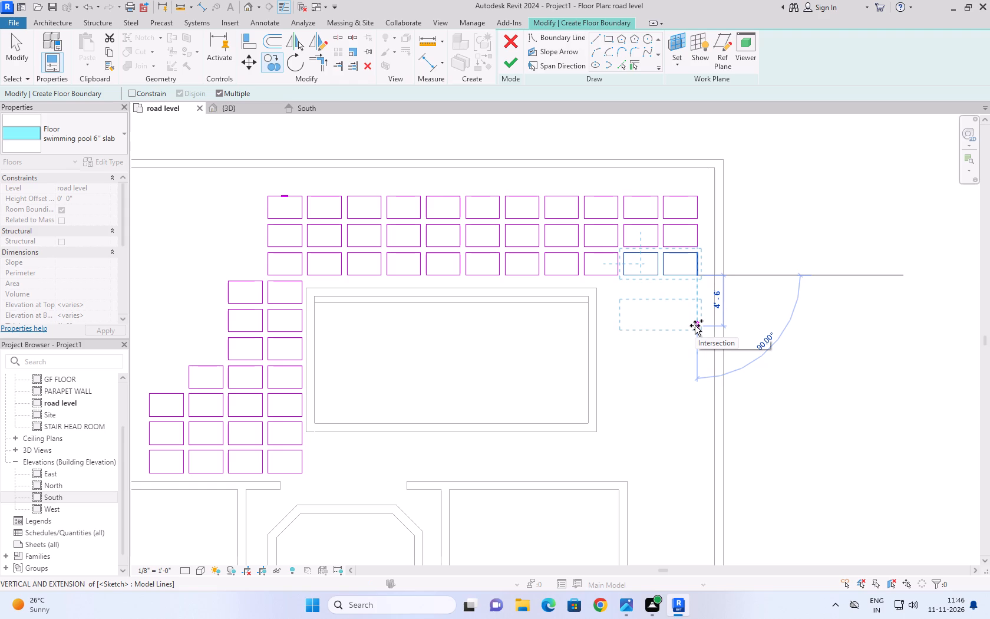
type("2'6''")
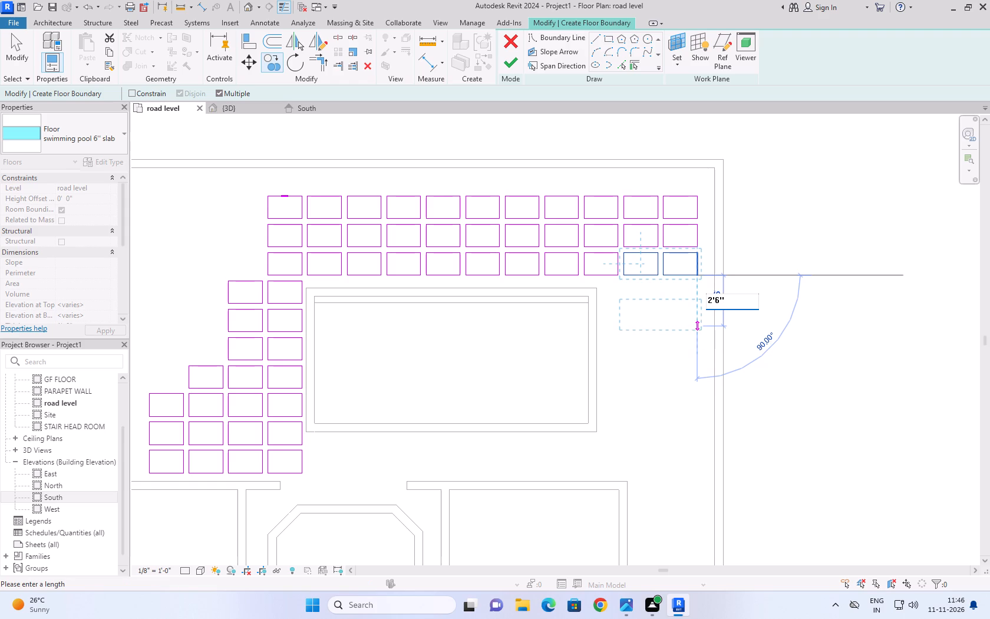
key("Return")
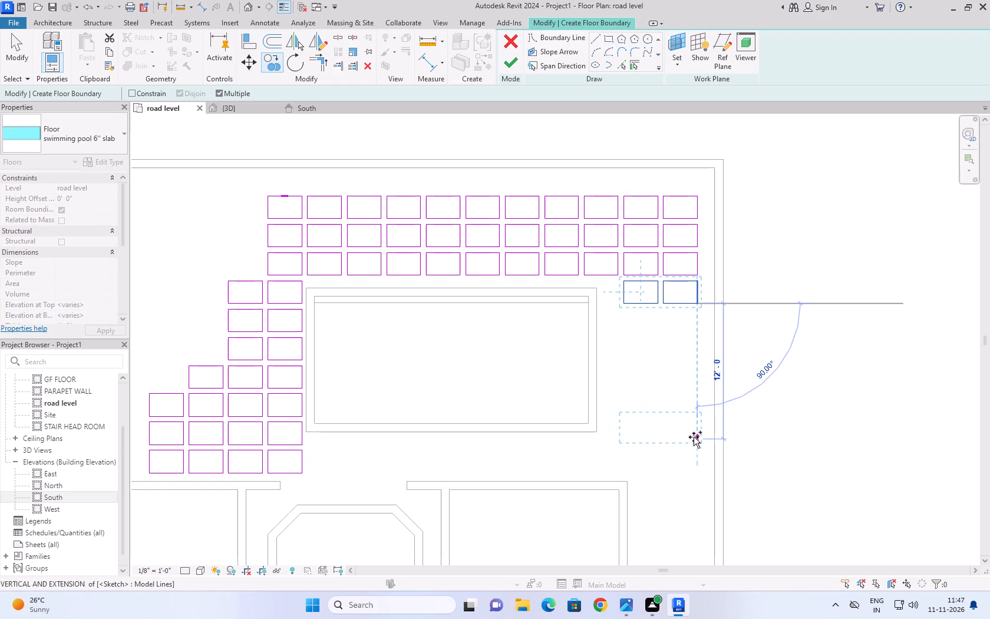
type("2'6''")
key("Return")
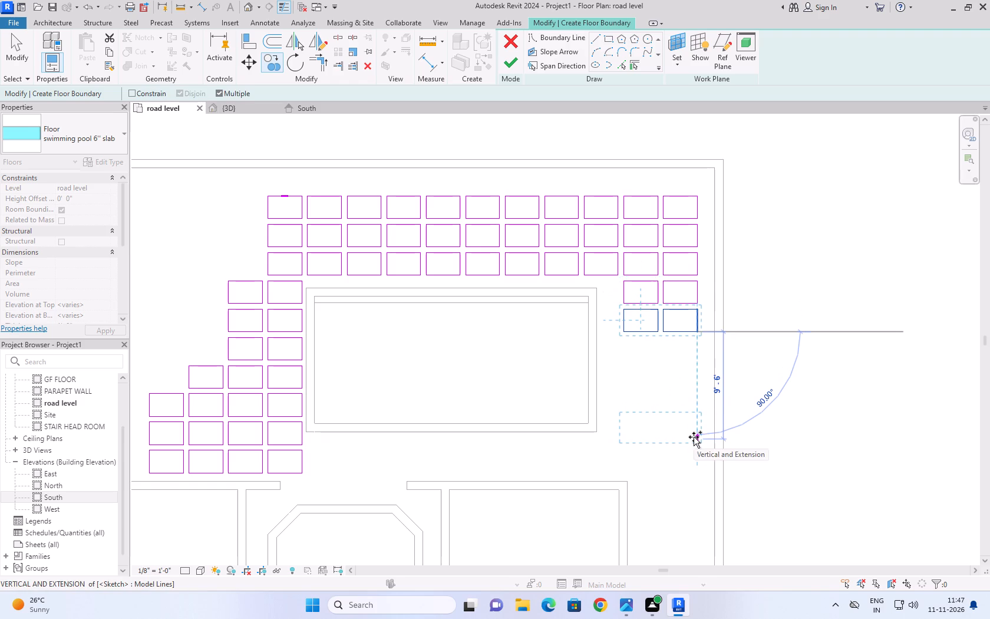
type("2'6''")
key("Return")
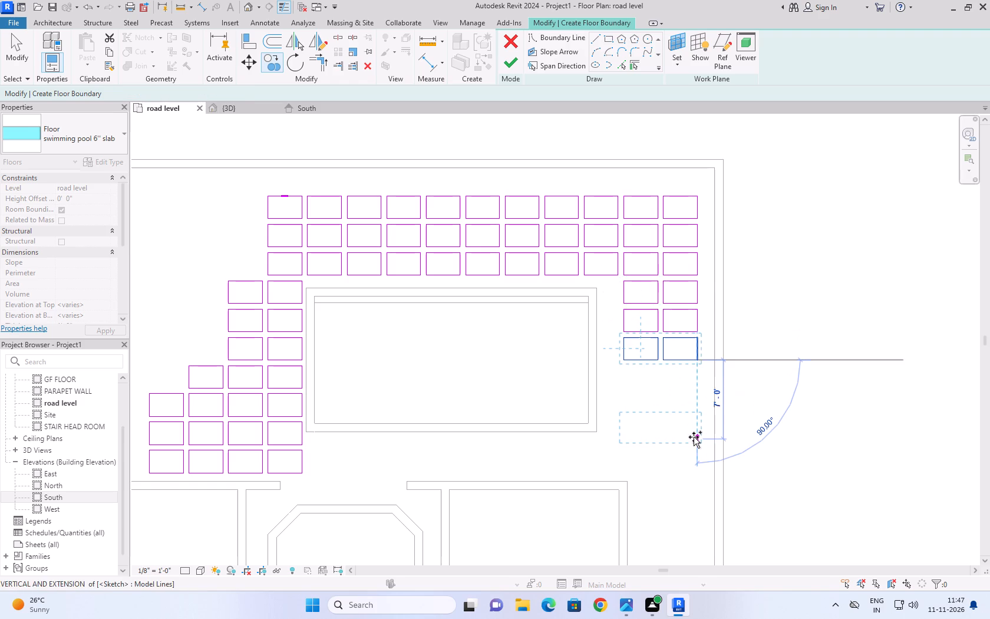
Add three more copies of the two-paver pair at 2'6" spacing toward the house, making six new pairs.
type("2'6''")
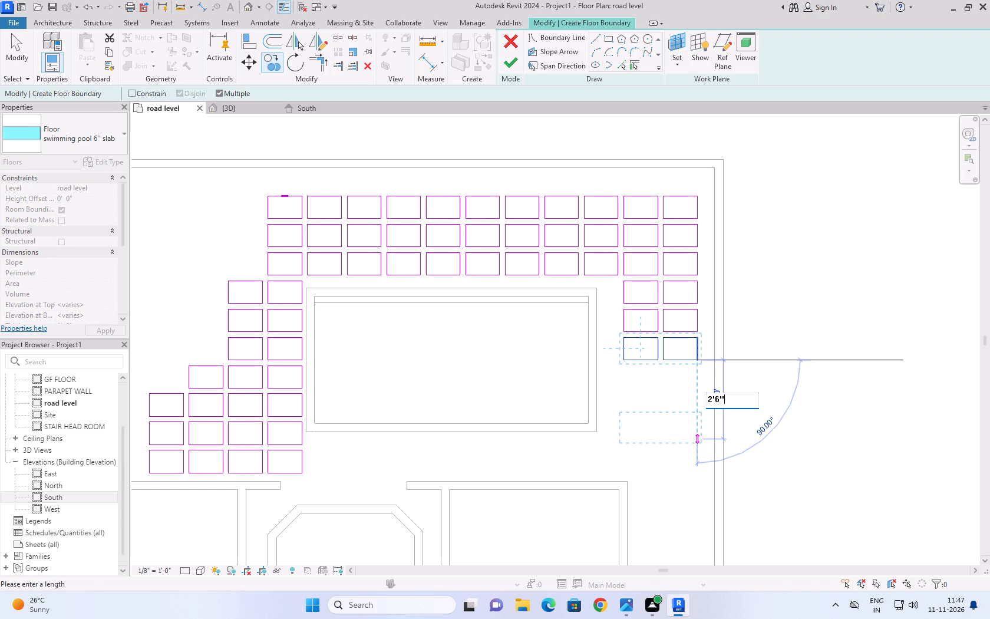
key("Return")
type("2'6''")
key("Return")
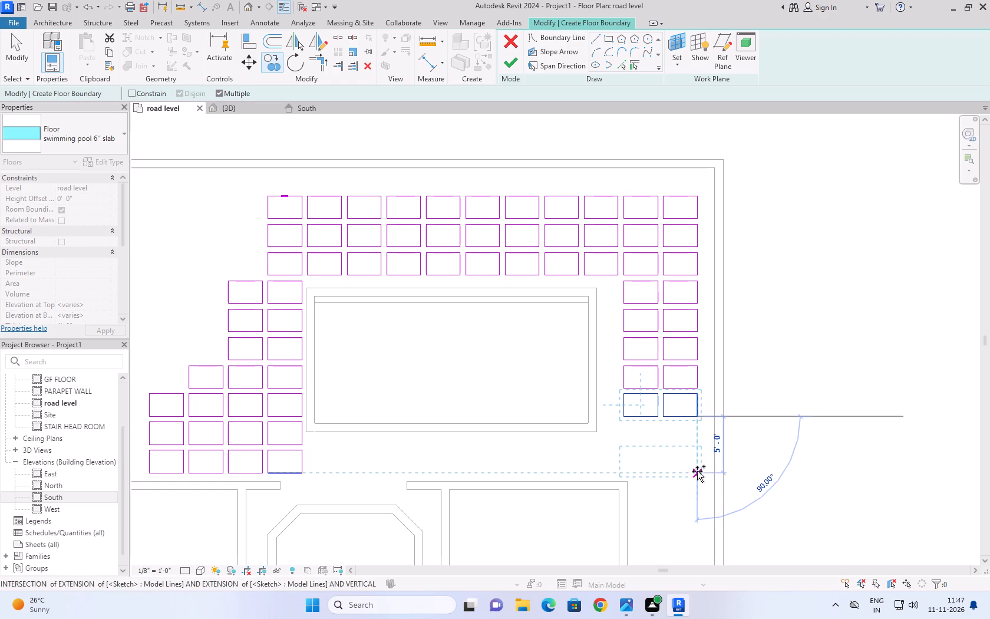
type("2'6''")
key("Return")
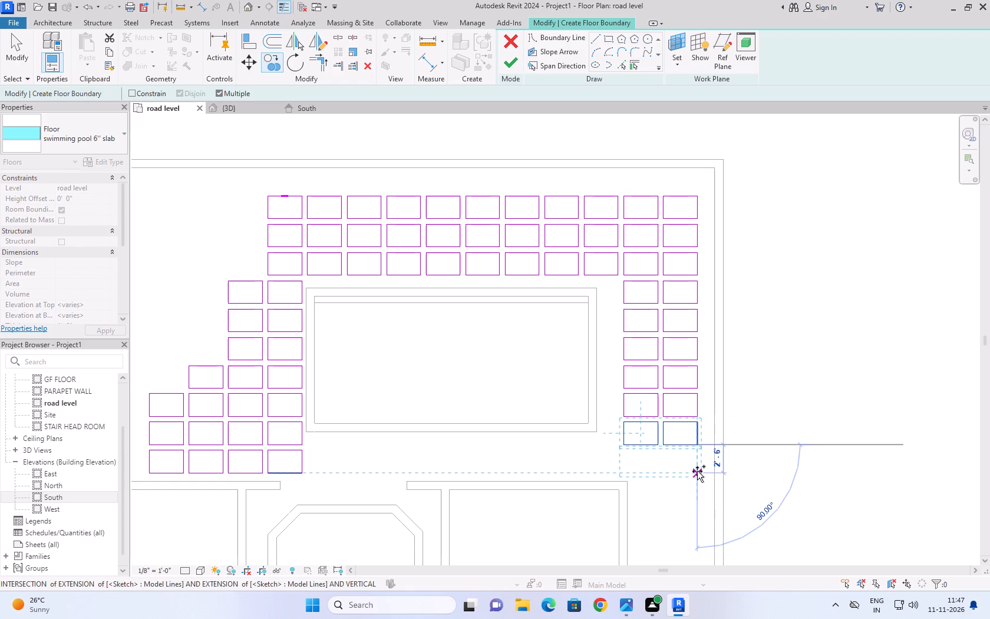
Add one more copy of the two-paver pair at 2'6" toward the house, and end the Copy command.
type("2'6''")
key("Return")
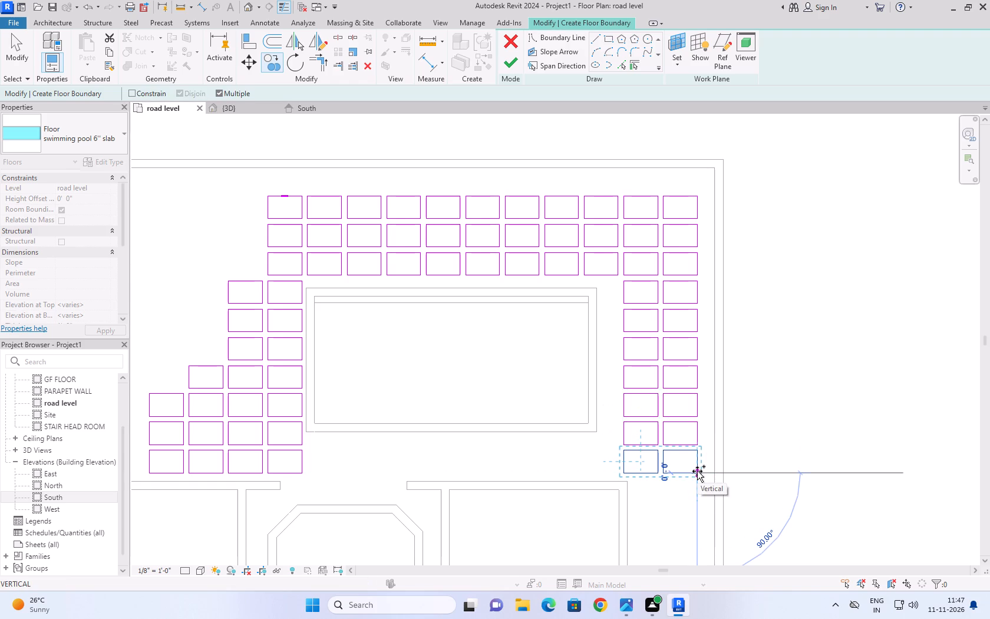
scroll(697, 471, "down", 7)
scroll(698, 516, "up", 4)
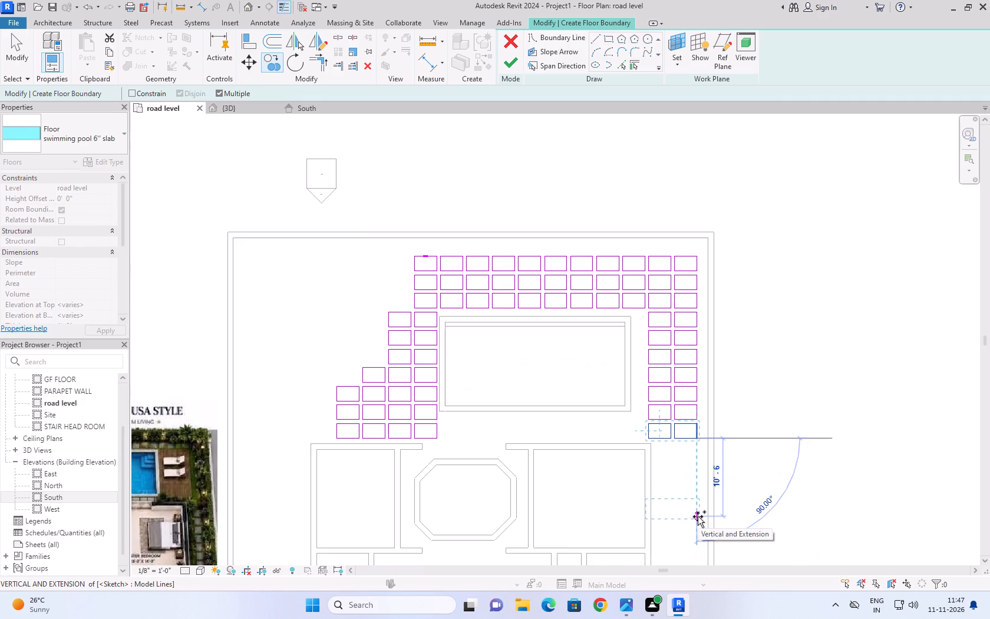
key("Escape")
key("Escape")
key("Escape")
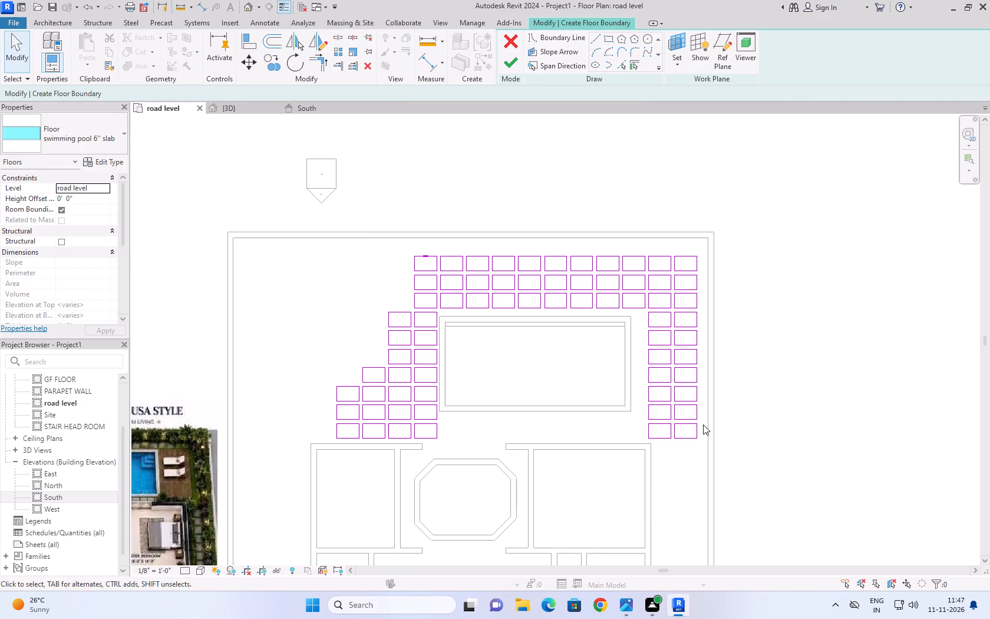
Copy the last paver beside the boundary wall three times at 2'6" spacing into the side passage along the house.
left_click_drag(703, 424, 672, 448)
key("Escape")
scroll(696, 438, "up", 8)
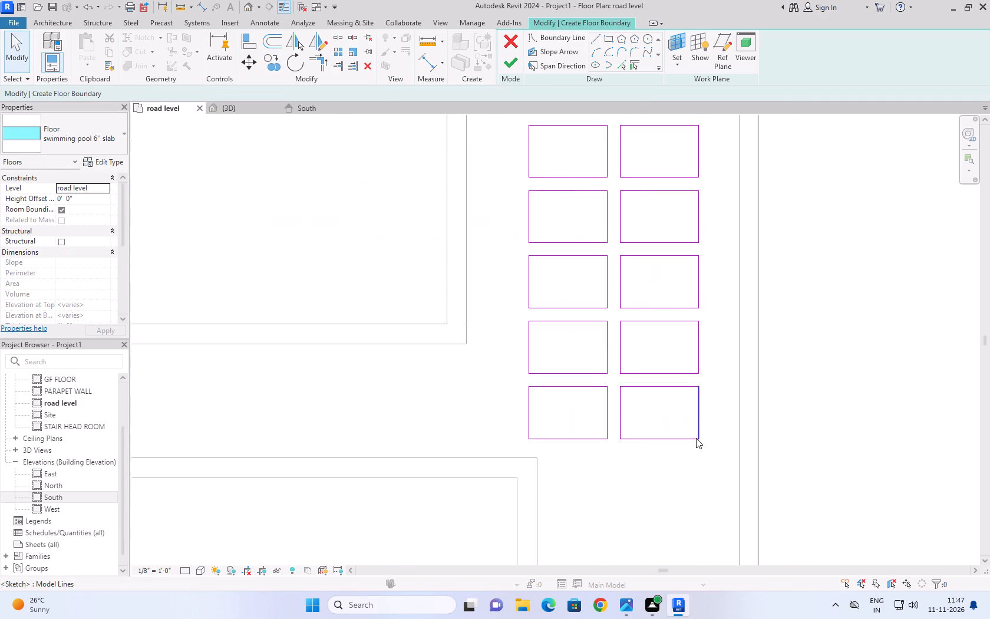
scroll(696, 438, "up", 6)
left_click_drag(737, 328, 559, 385)
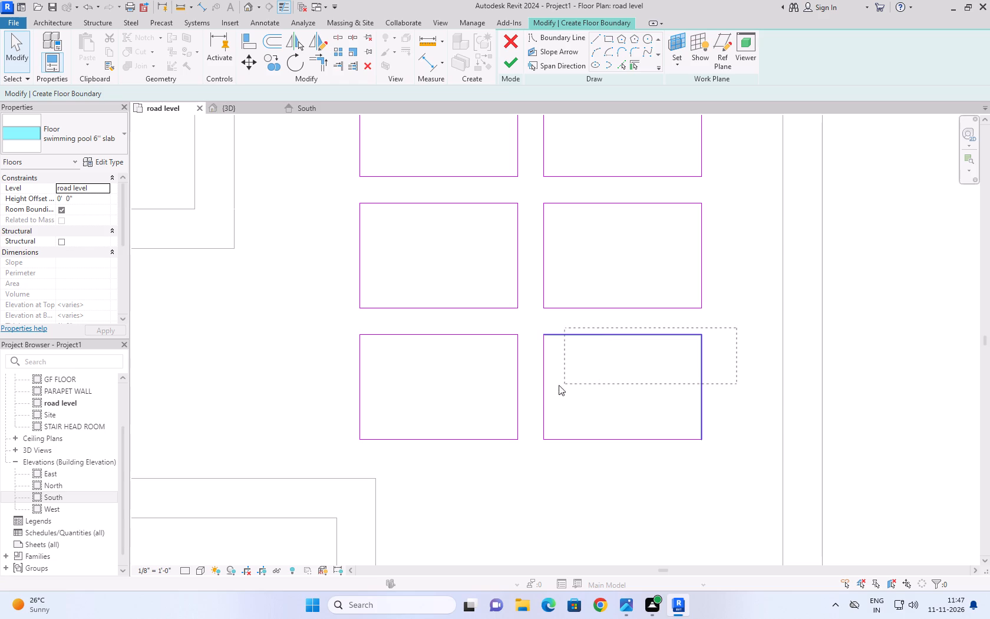
left_click_drag(559, 385, 536, 488)
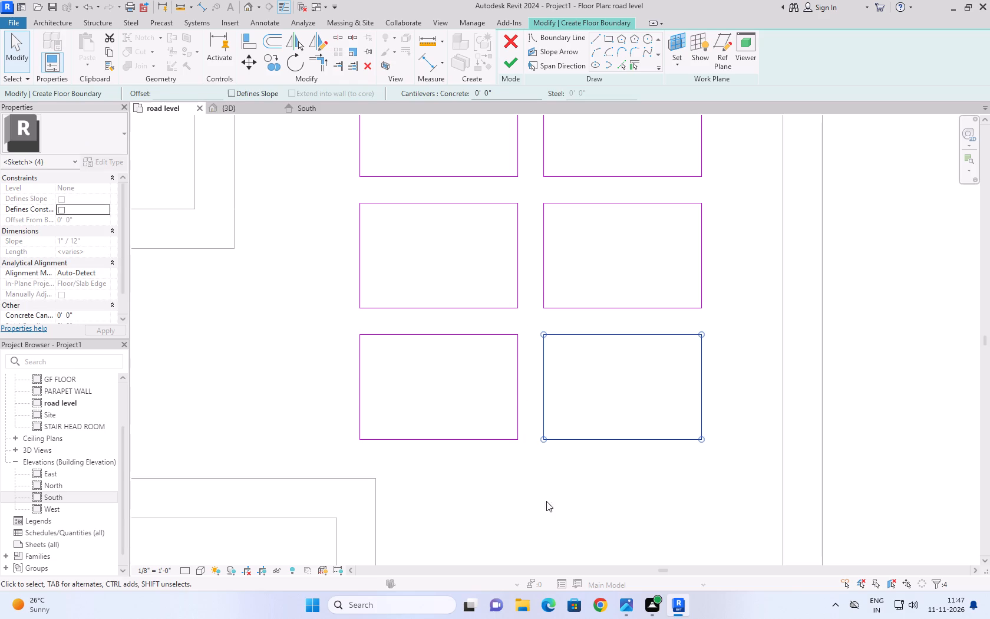
left_click(271, 68)
left_click(702, 440)
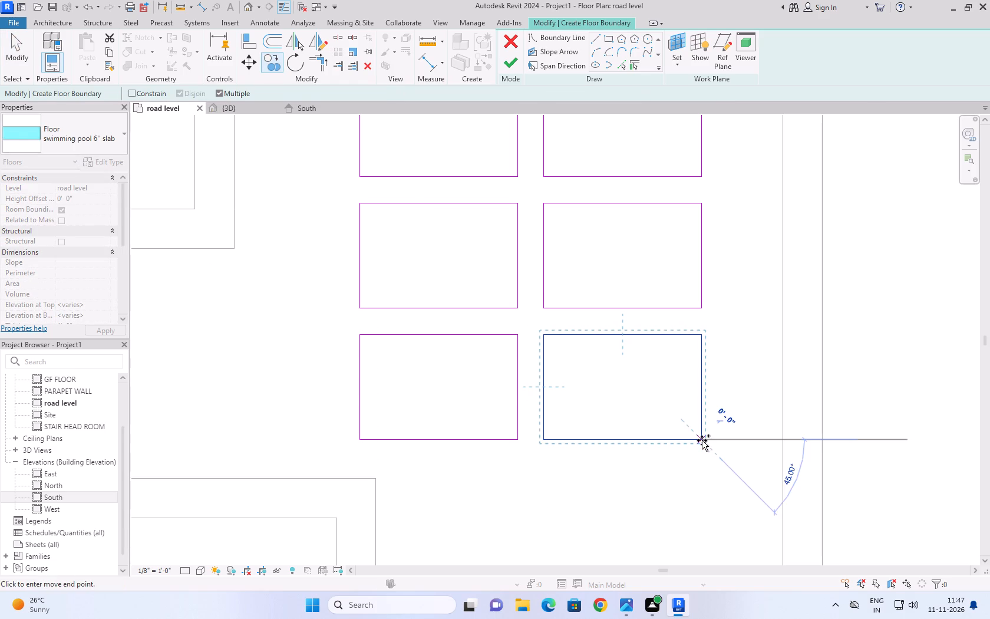
scroll(694, 525, "down", 9)
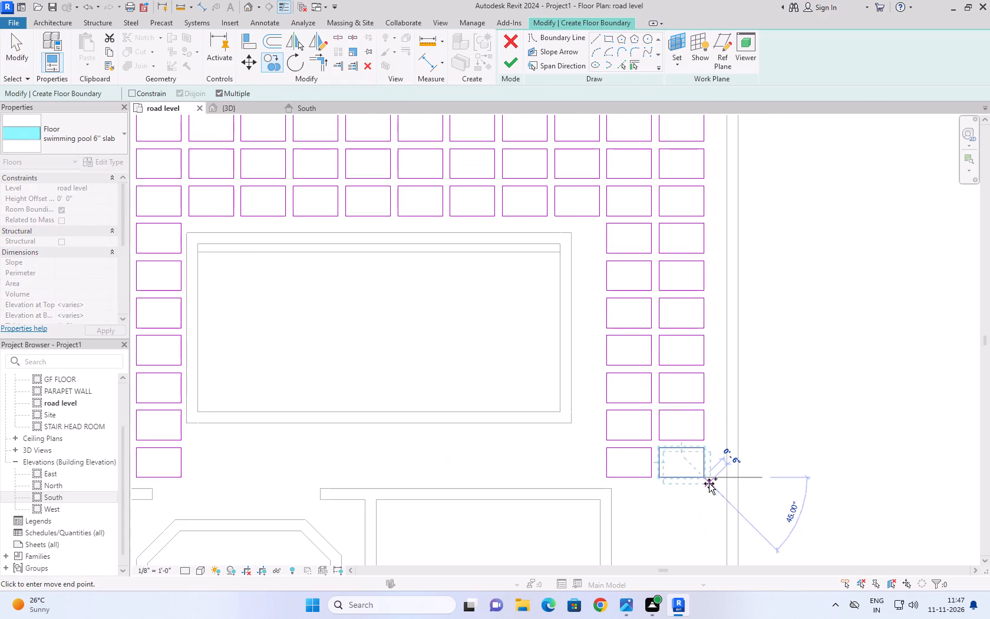
scroll(709, 483, "down", 20)
scroll(709, 525, "up", 4)
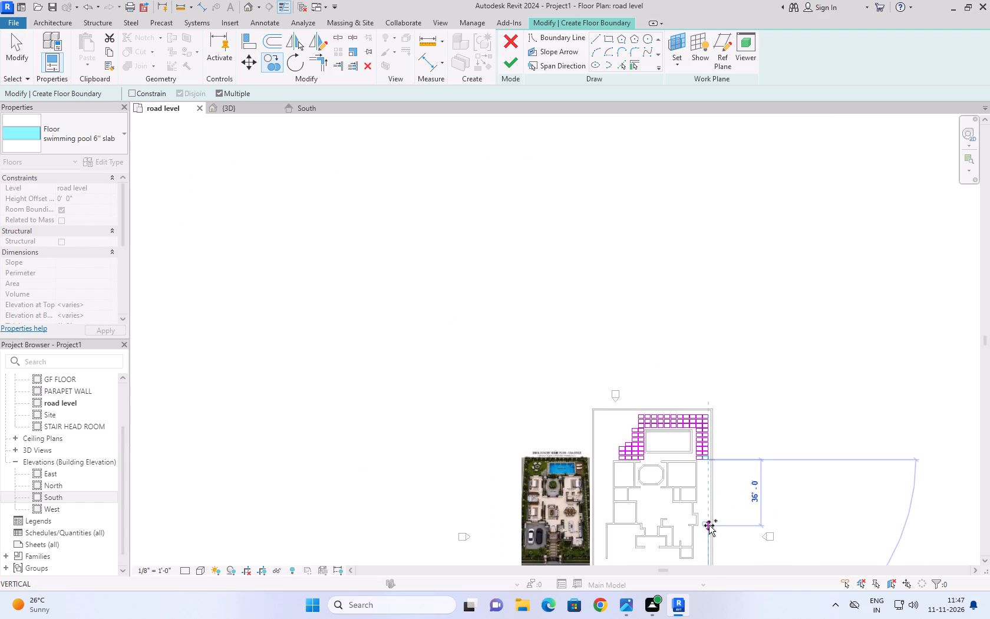
scroll(709, 525, "up", 13)
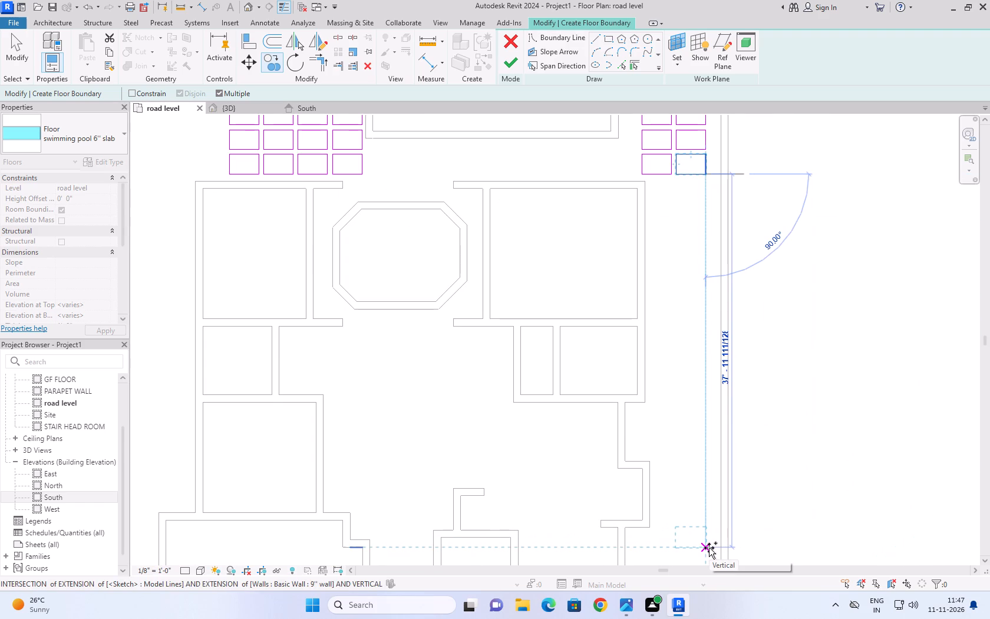
type("2'6''")
key("Return")
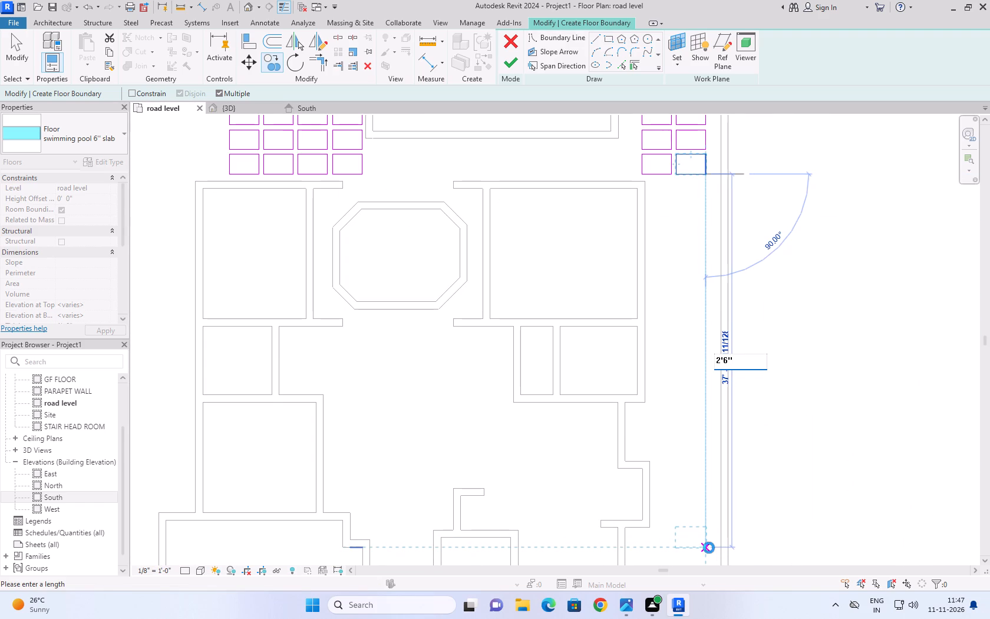
type("2'6''")
key("Return")
type("2'6''")
key("Return")
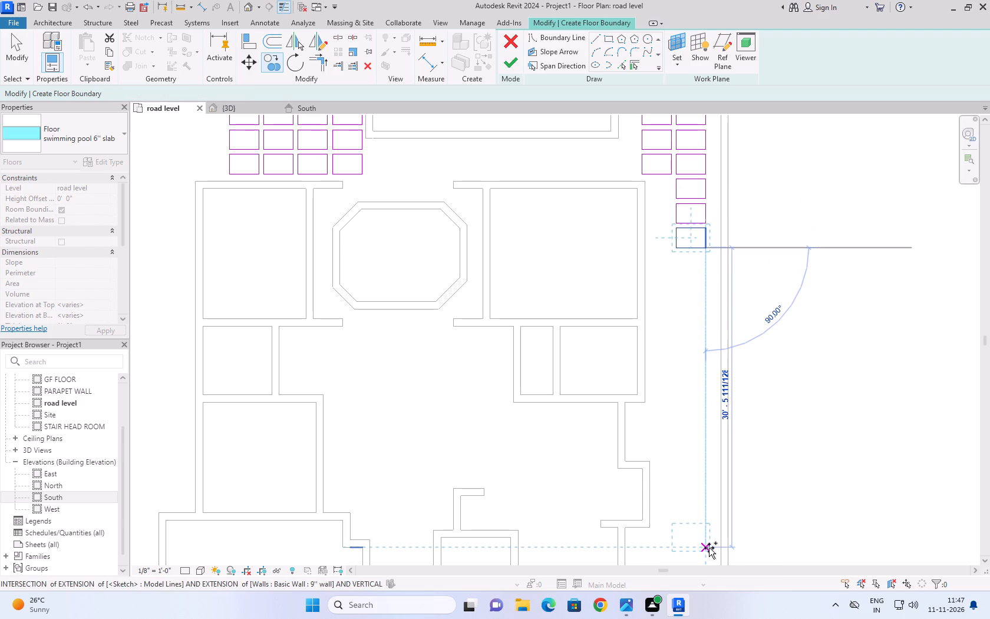
Add four more single-paver copies at 2'6" spacing down the side passage, making seven new pavers.
type("2'6''")
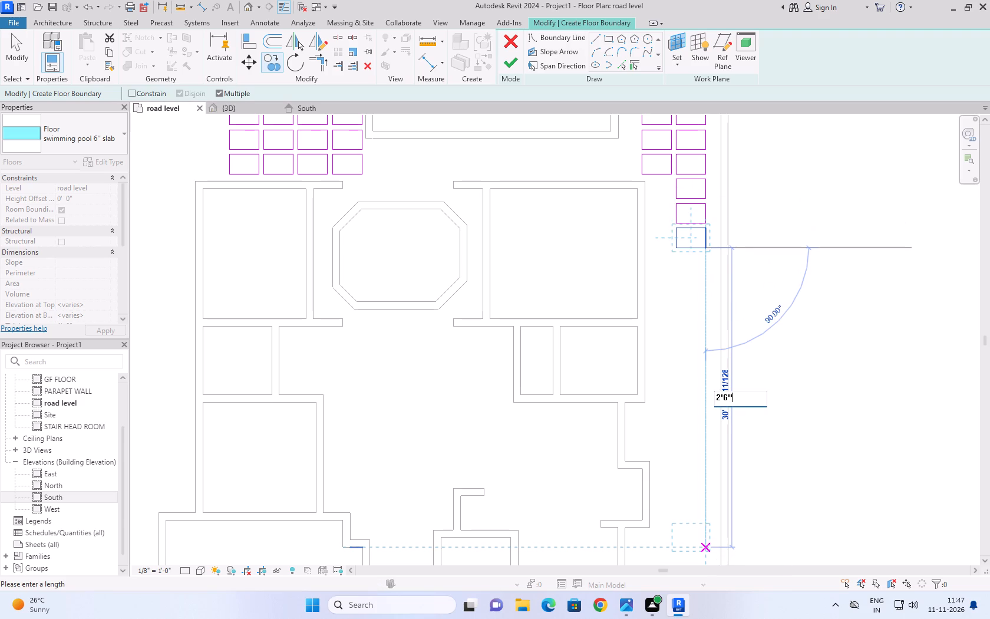
key("Return")
type("2'6''")
key("Return")
type("2'6''")
key("Return")
type("2'6''")
key("Return")
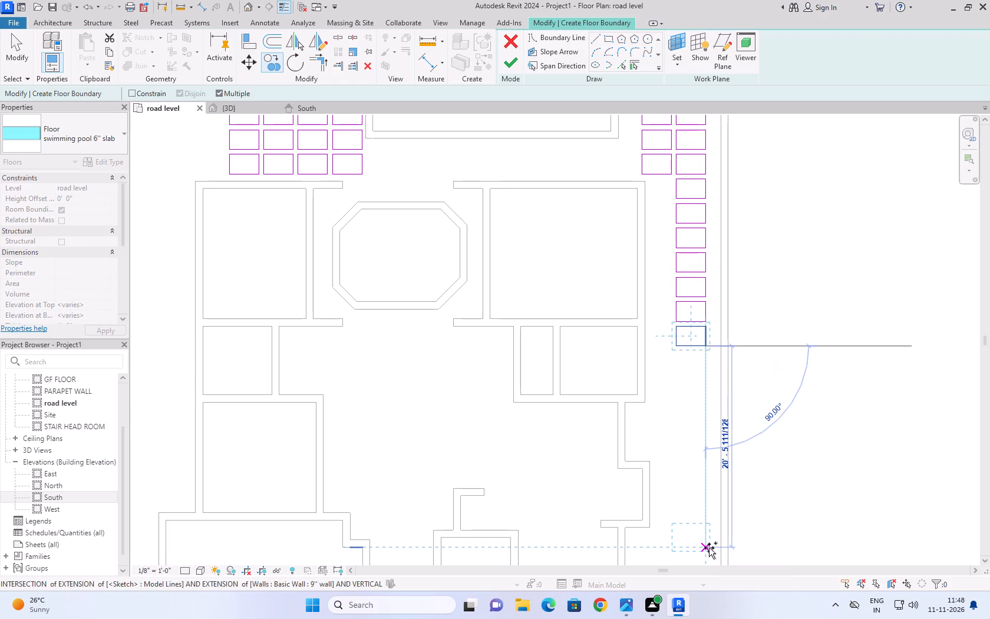
Continue the side-passage path with five more single-paver copies at 2'6" spacing, making twelve new pavers.
type("2'6''")
key("Return")
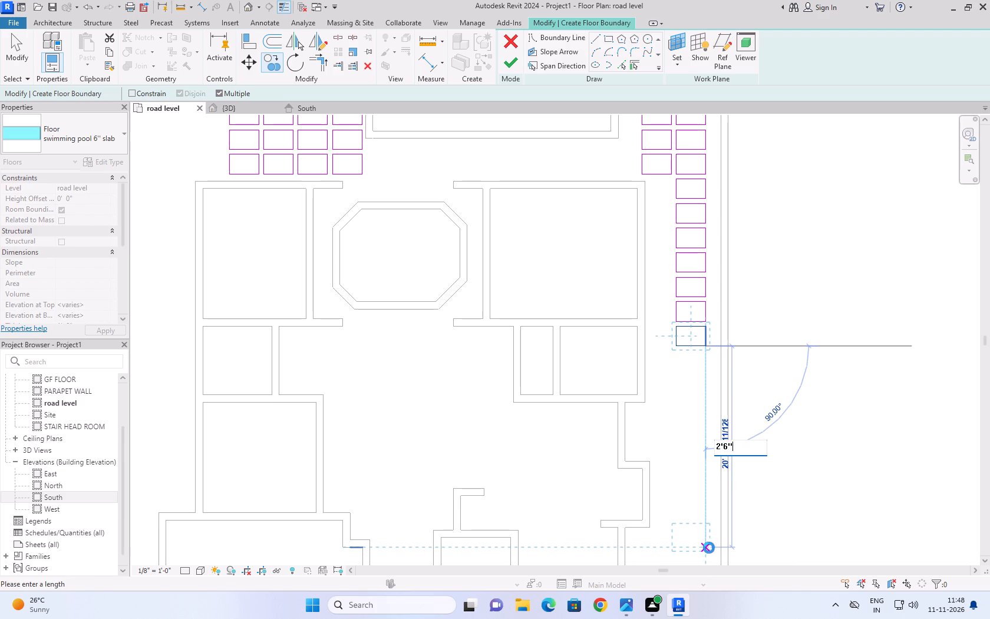
type("2'6''")
key("Return")
type("2'6''")
key("Return")
type("2'6''")
key("Return")
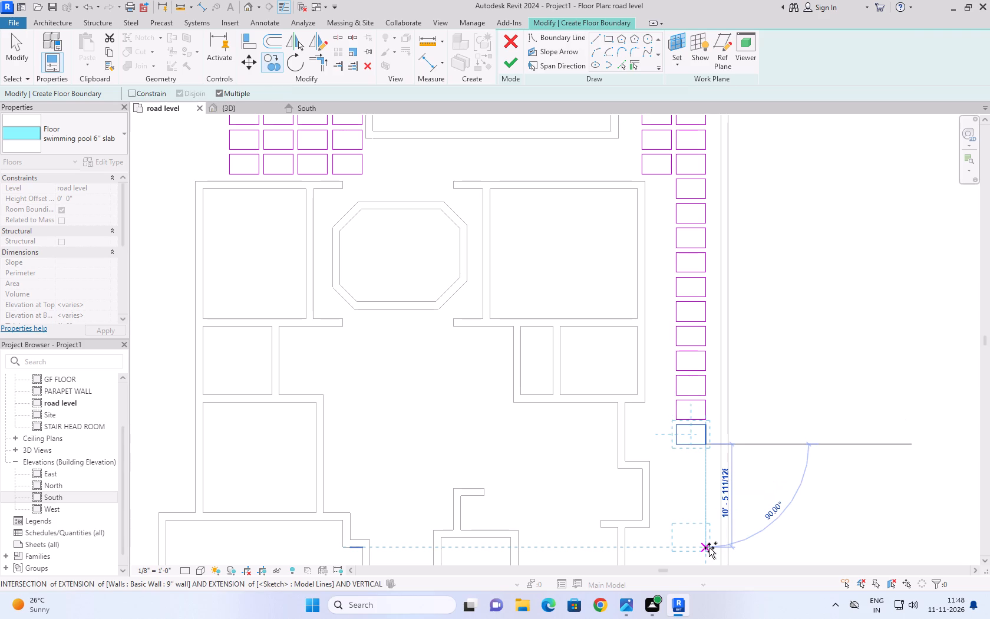
type("2'6''")
key("Return")
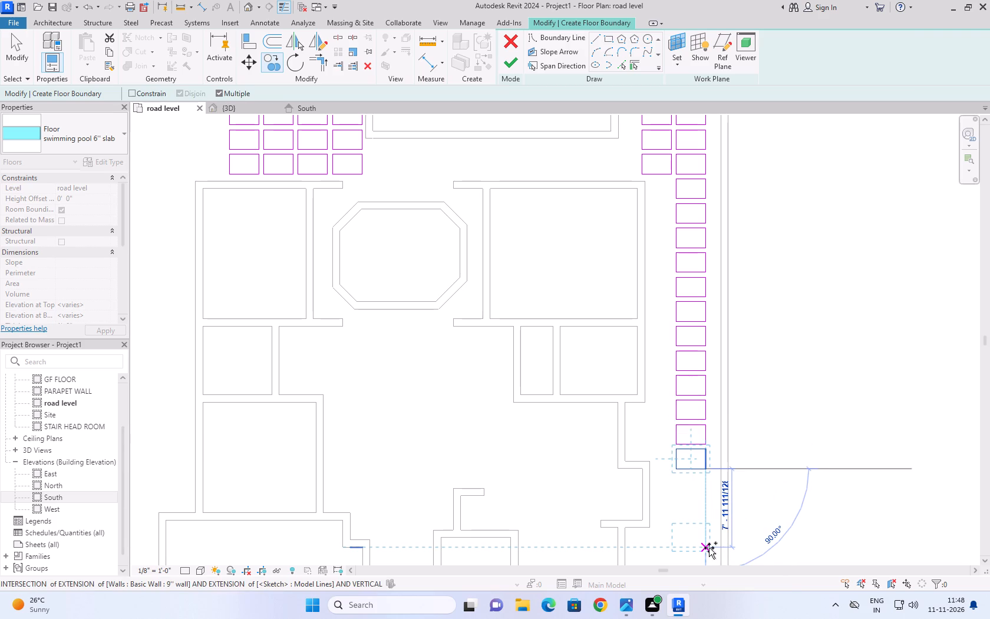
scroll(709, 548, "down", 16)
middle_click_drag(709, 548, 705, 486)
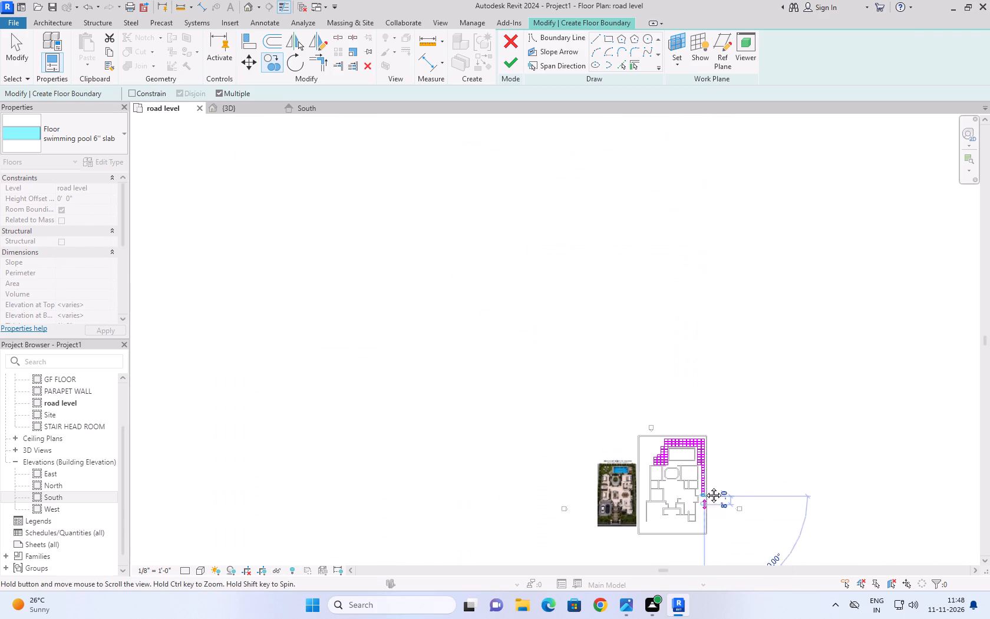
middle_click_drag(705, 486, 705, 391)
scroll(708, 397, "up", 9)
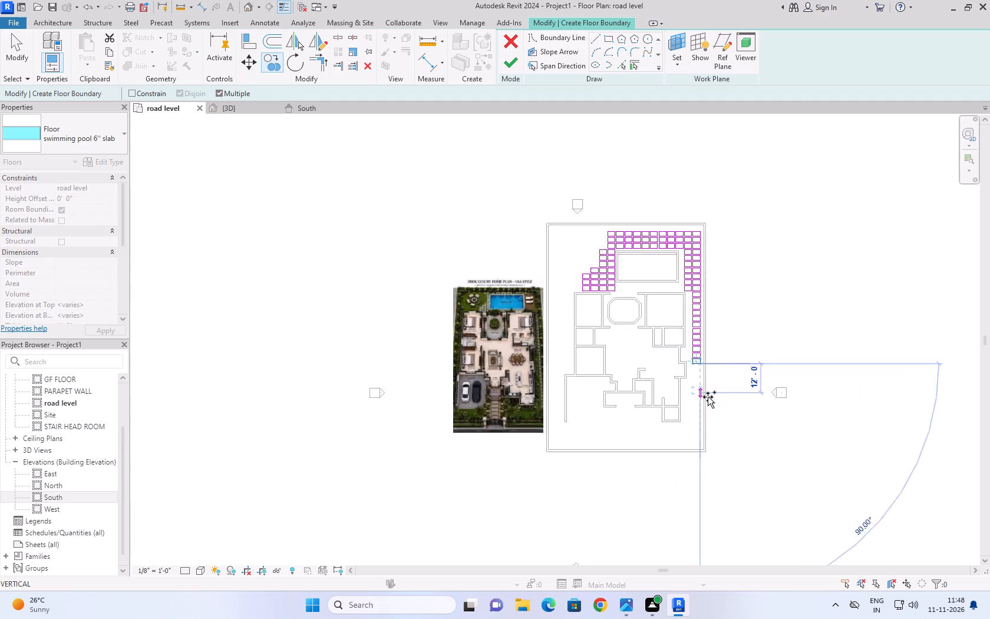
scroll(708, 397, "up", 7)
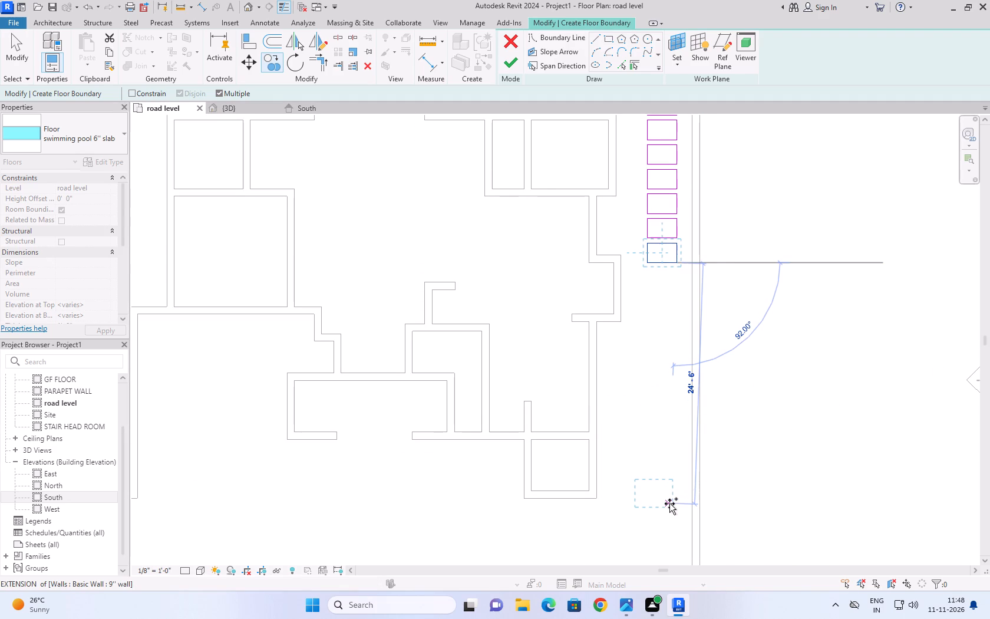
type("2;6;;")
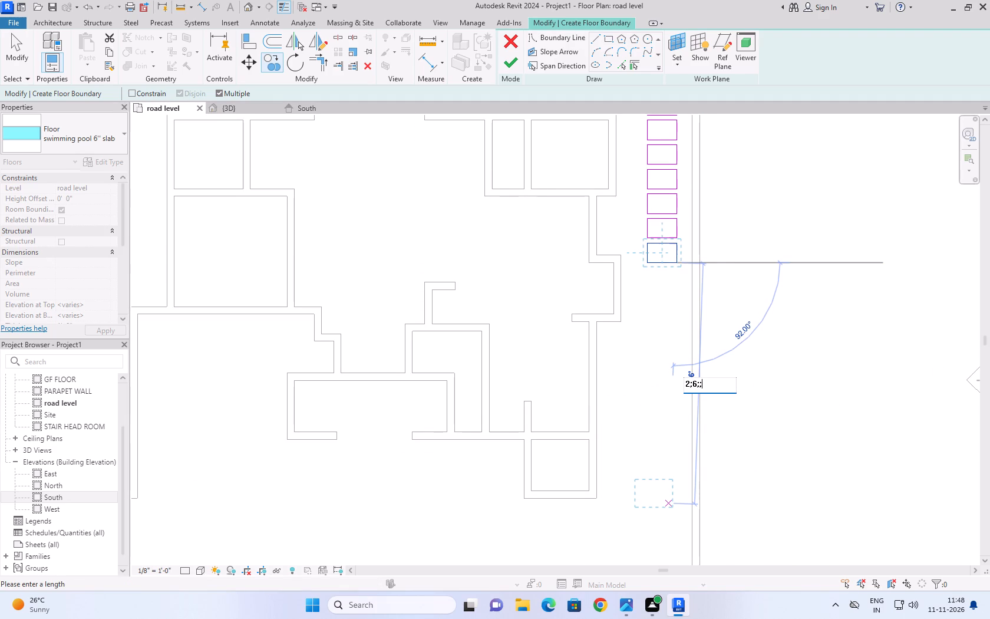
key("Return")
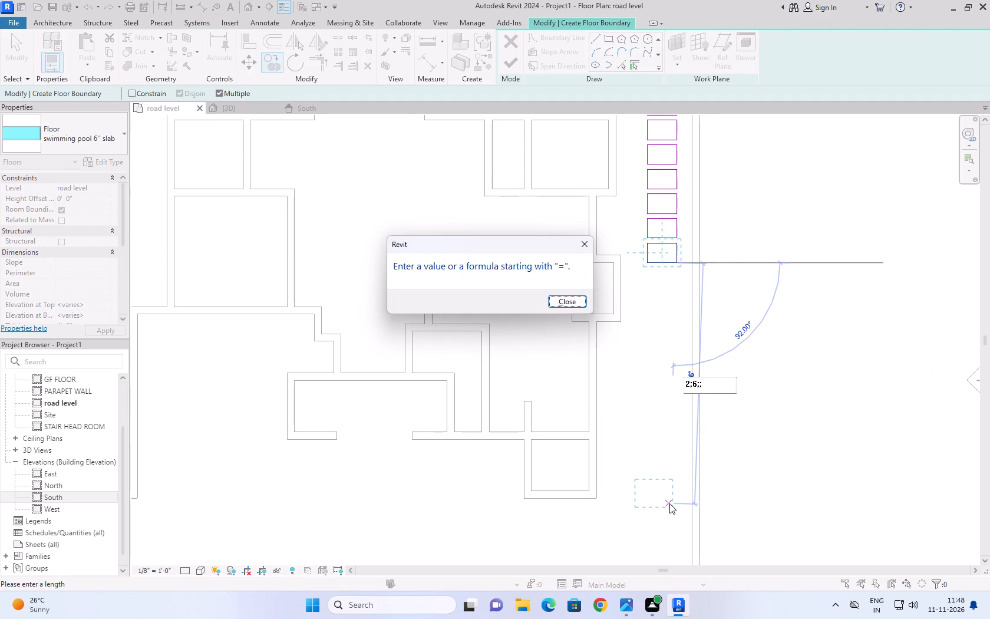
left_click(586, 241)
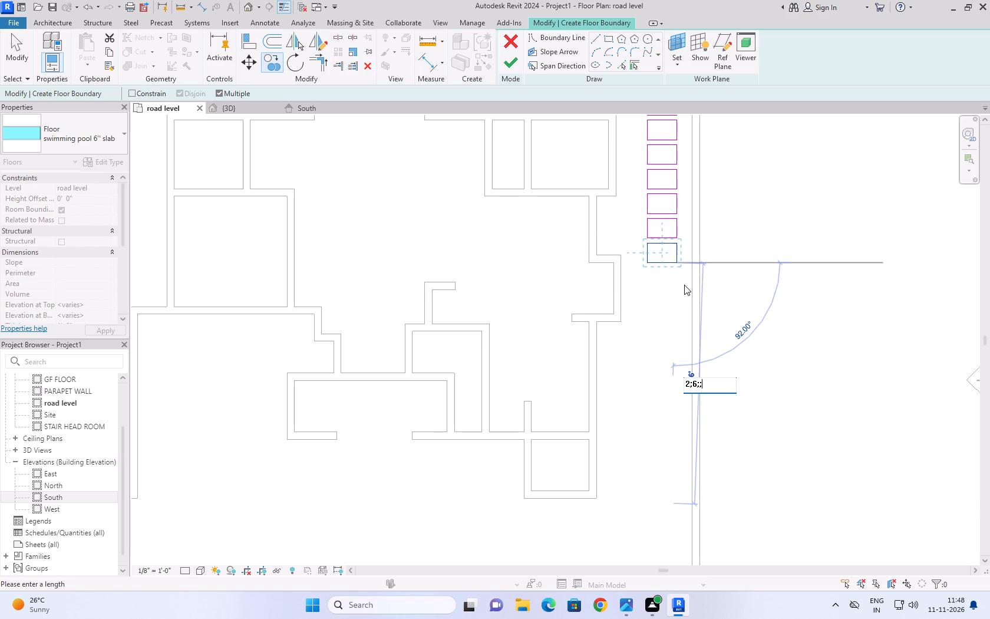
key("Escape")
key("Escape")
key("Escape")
Copy the last paver of the side-passage path three times at 2'6" spacing toward the front of the plot.
left_click_drag(682, 242, 638, 275)
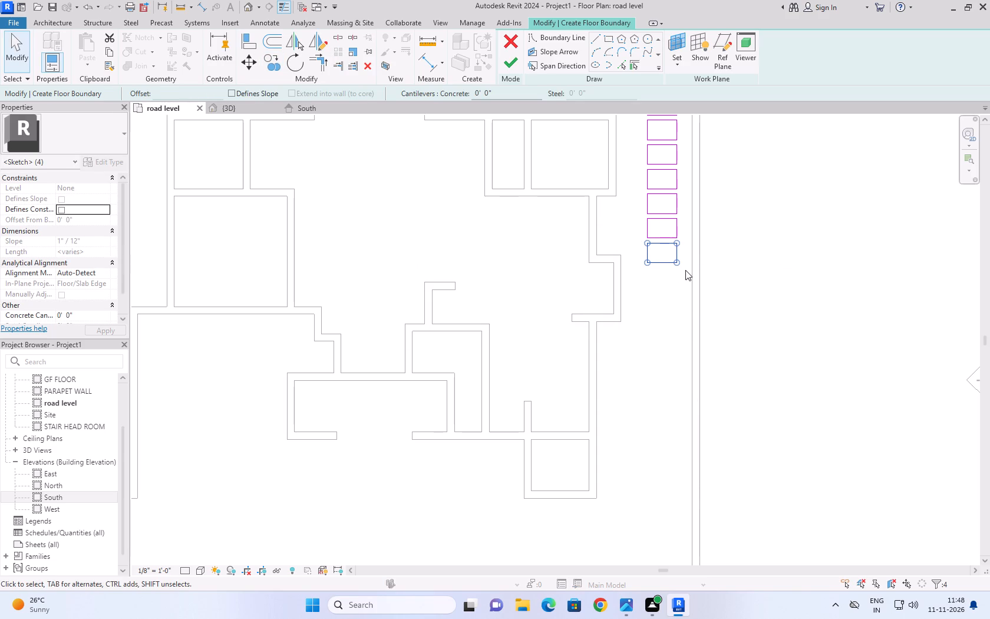
left_click(269, 64)
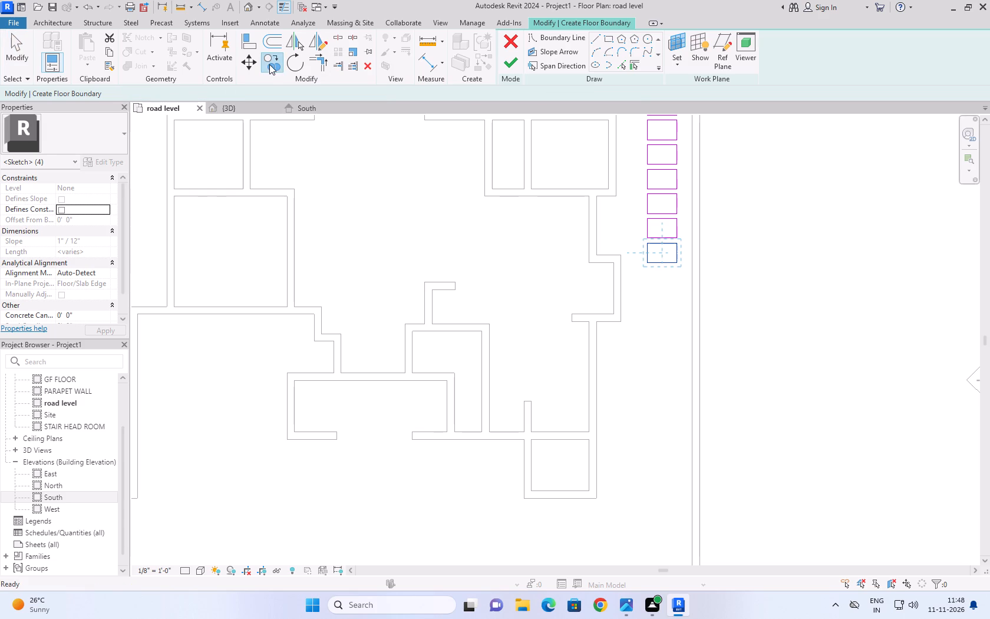
left_click(674, 262)
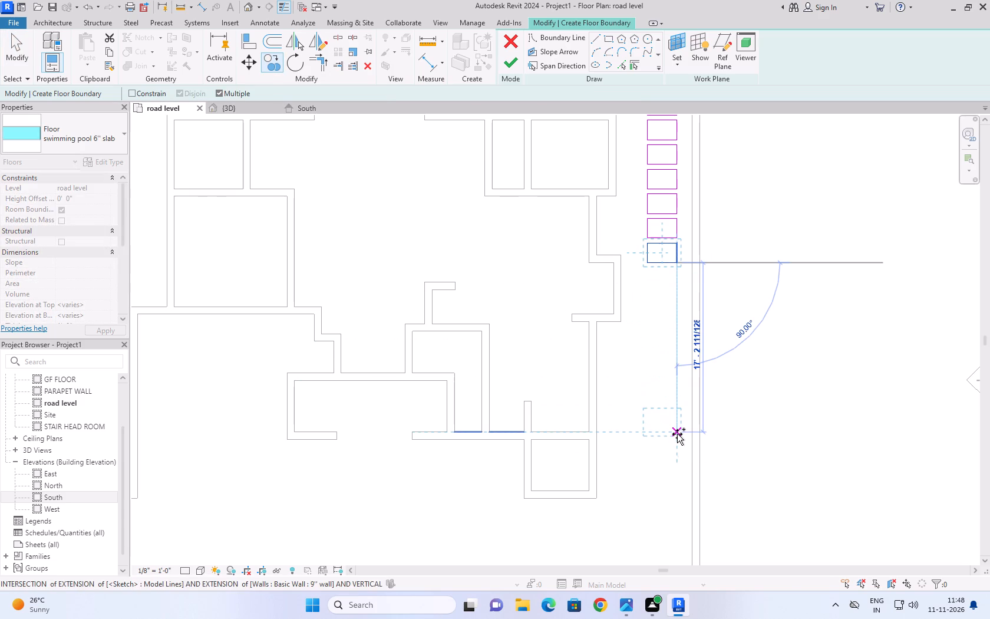
type("2'6''")
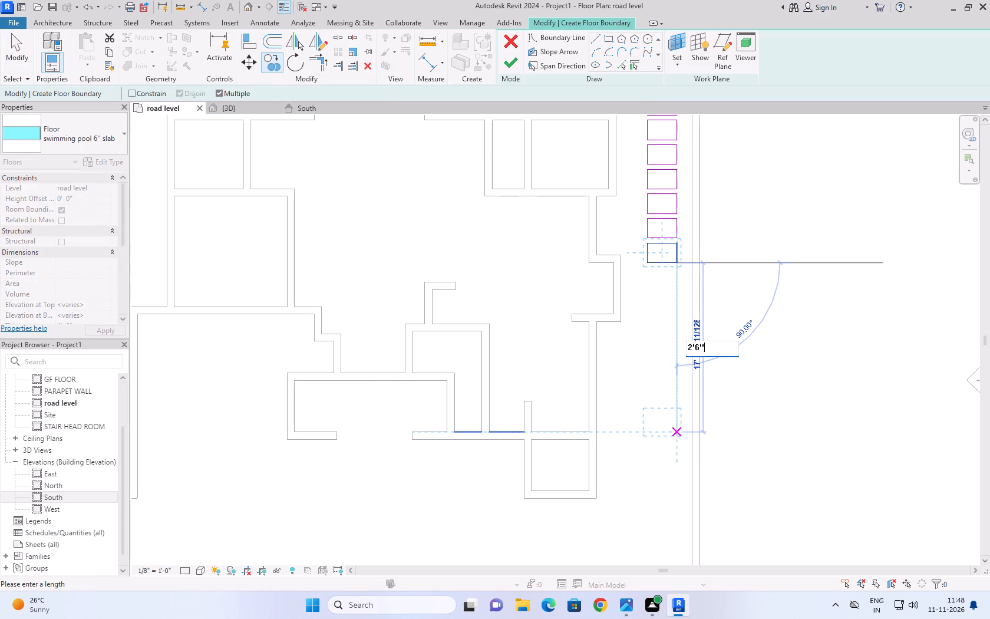
key("Return")
type("2'6")
type("''")
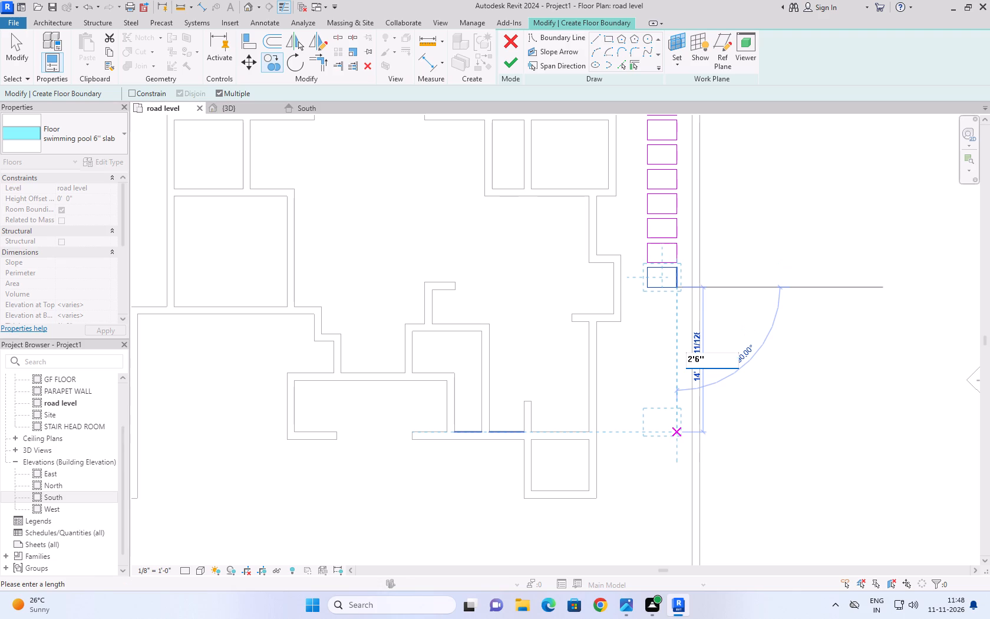
key("Return")
type("2'6''")
key("Return")
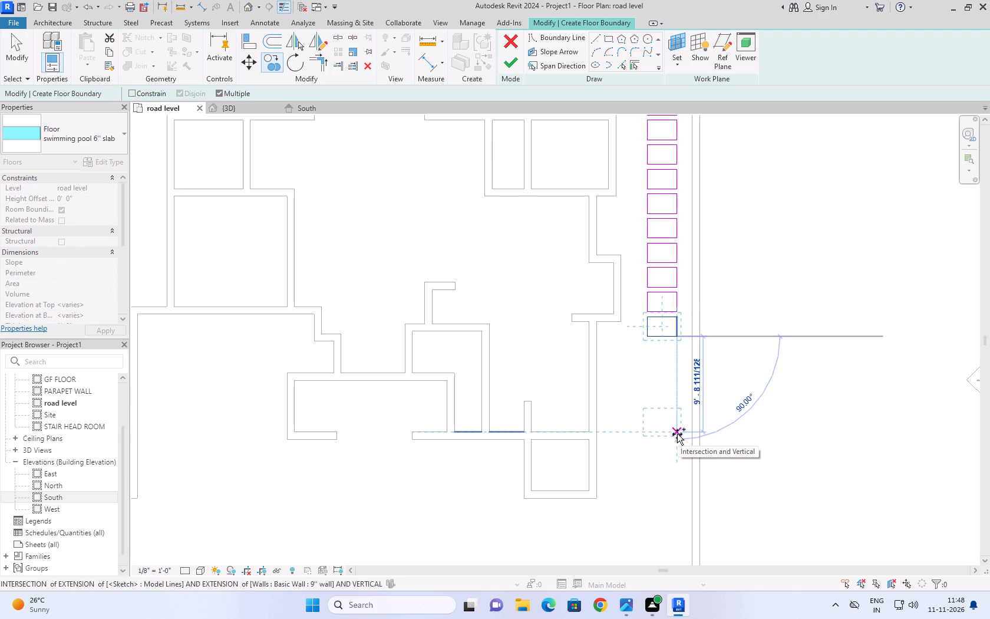
Keep extending the side-passage path toward the front of the plot with further single-paver copies at 2'6" spacing.
type("2'6''")
key("Return")
type("2'6''")
key("Return")
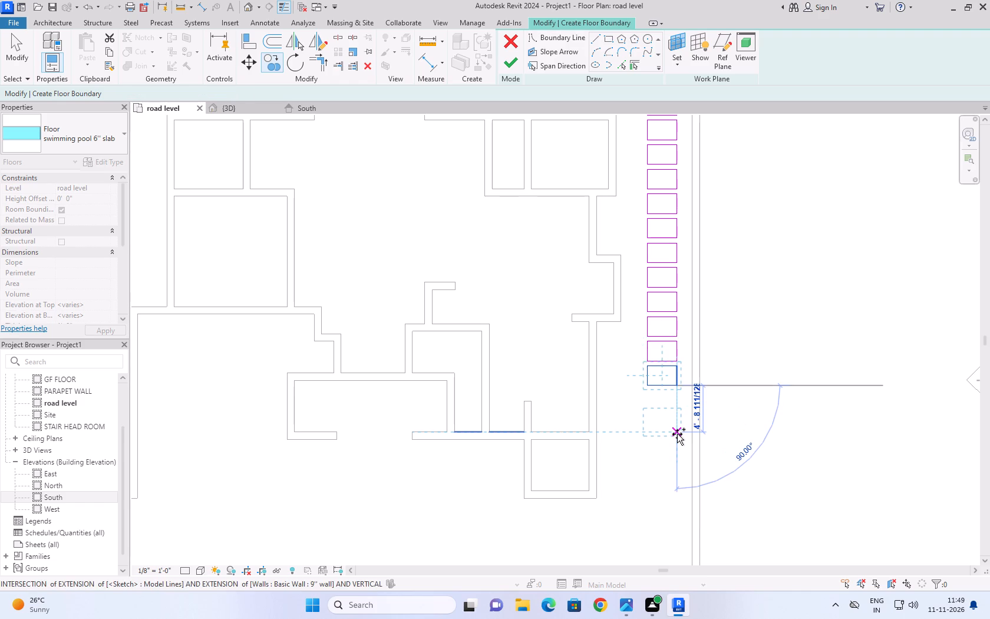
type("2'6''")
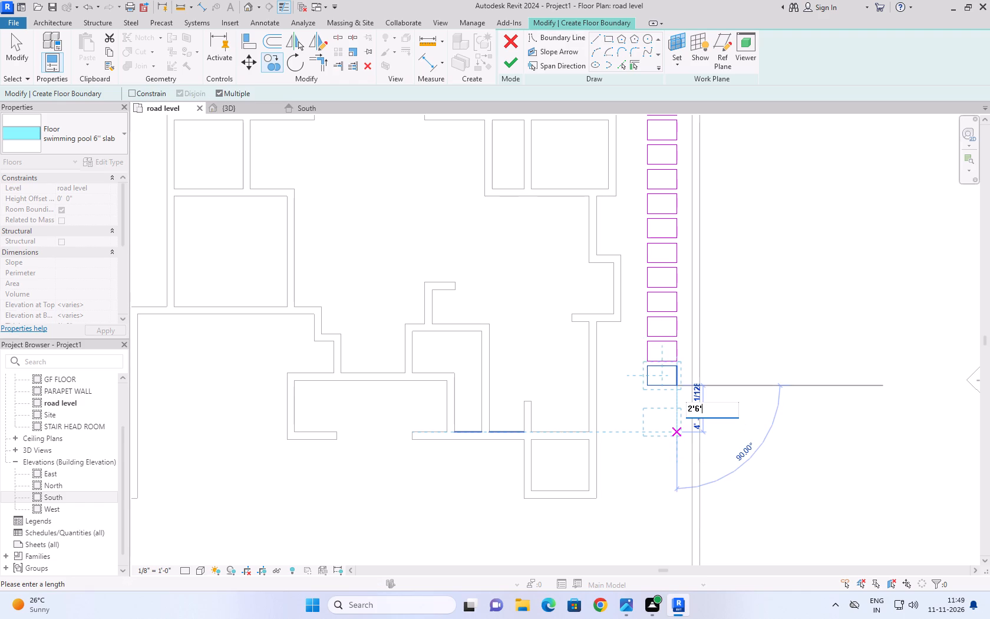
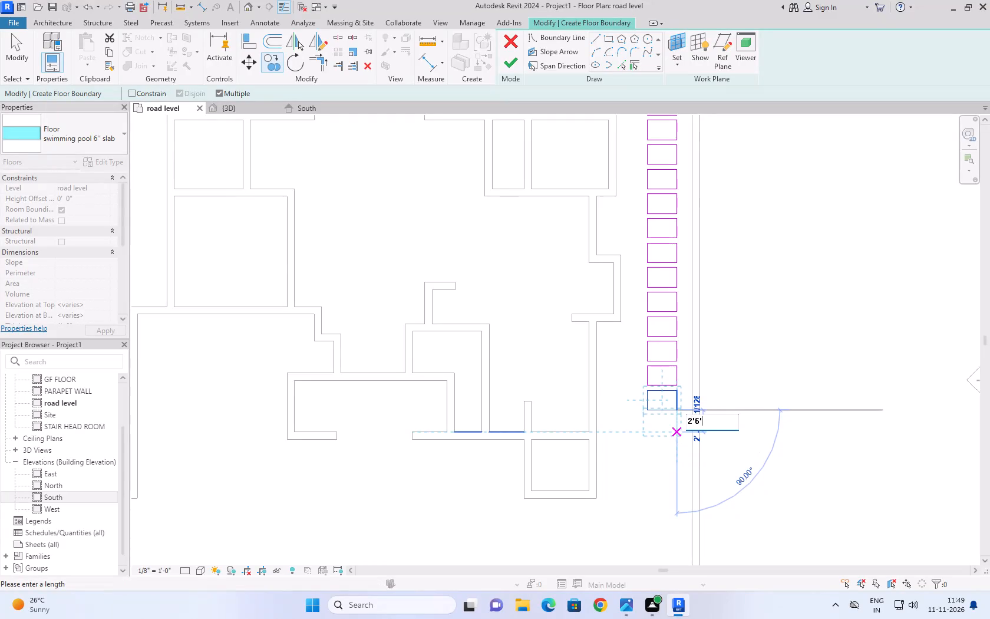
Copy the paver rectangle seven more times southward at 2'6'' spacing, continuing the column along the east boundary wall.
key("Return")
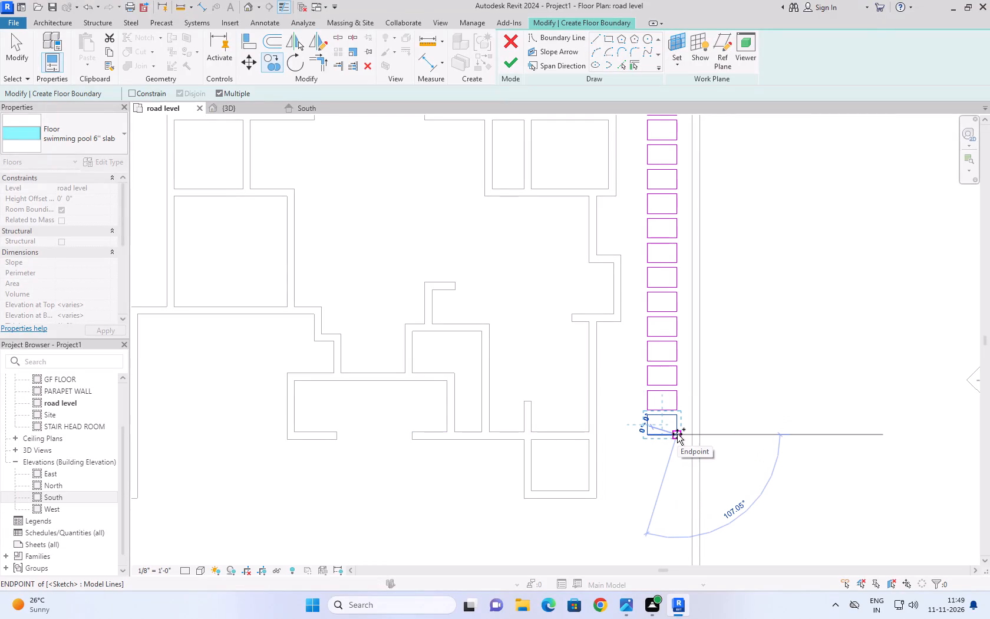
scroll(677, 434, "down", 7)
scroll(671, 488, "up", 5)
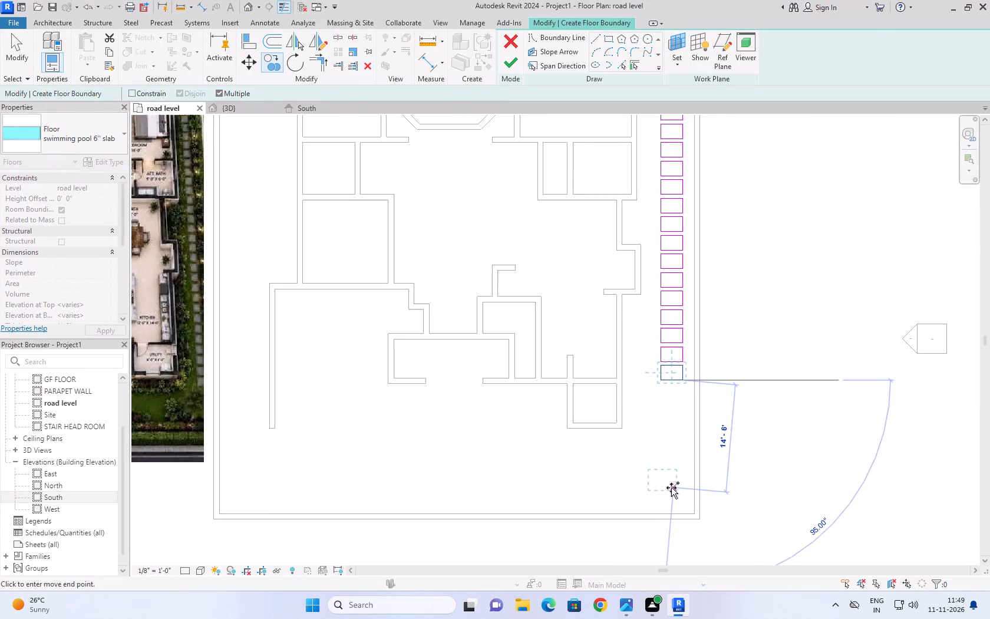
scroll(672, 483, "down", 2)
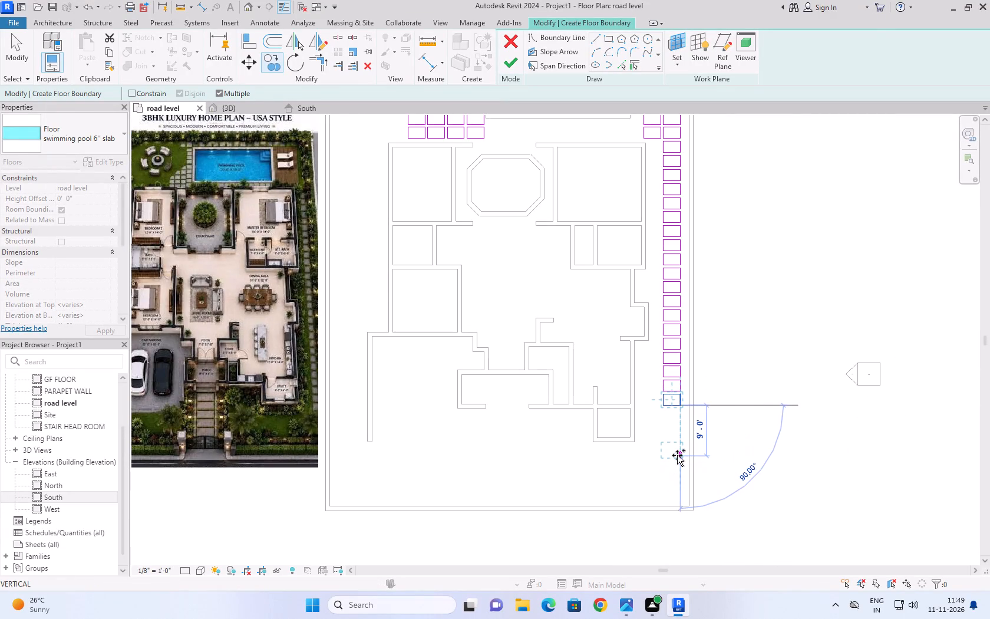
type("2'6''")
key("Return")
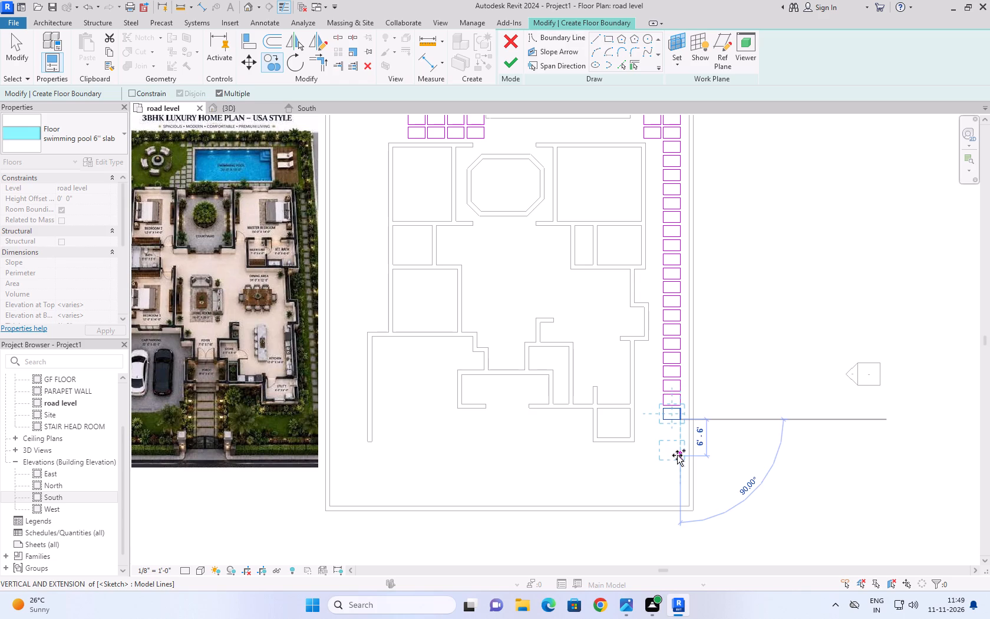
type("2'6''")
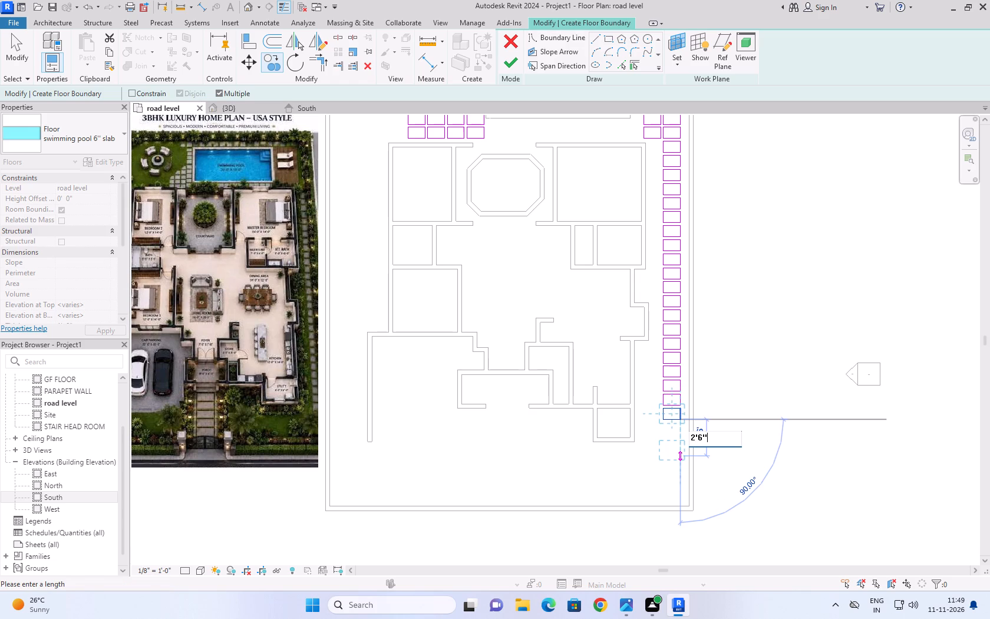
key("Return")
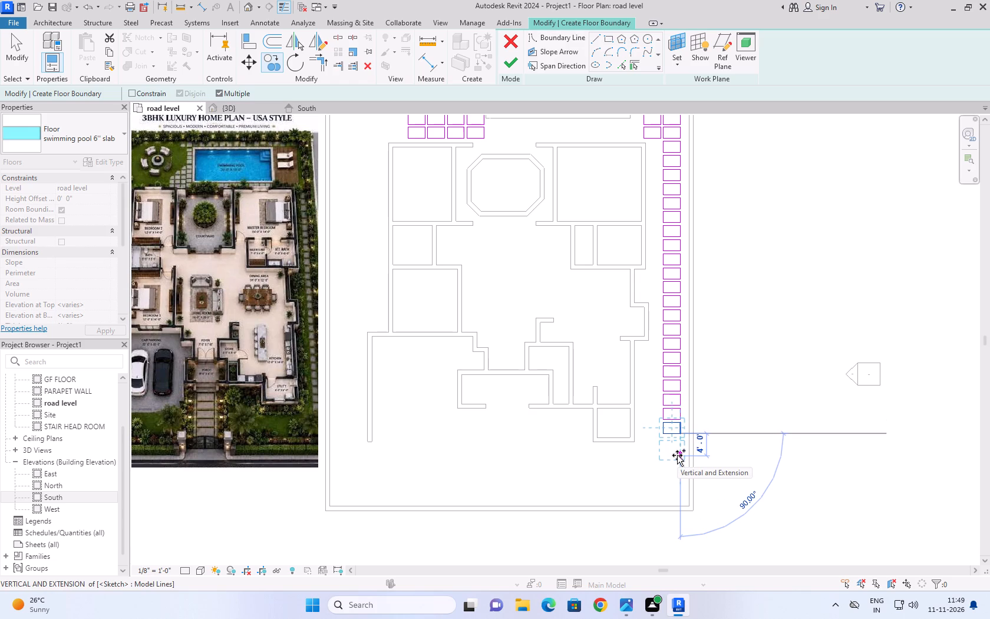
type("2'6''")
key("Return")
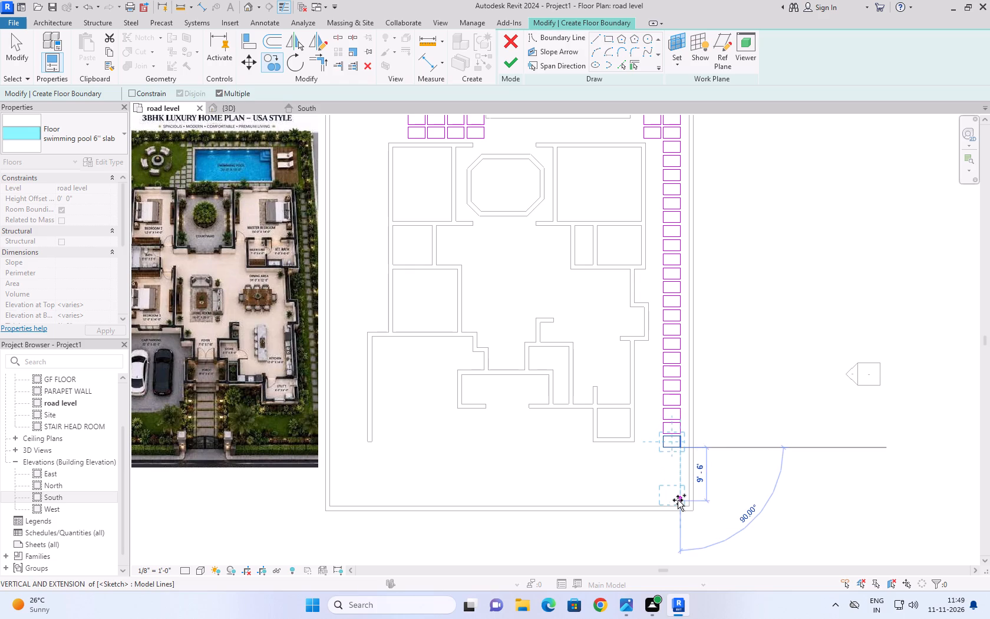
type("2'6''")
key("Return")
type("2'6''")
key("Return")
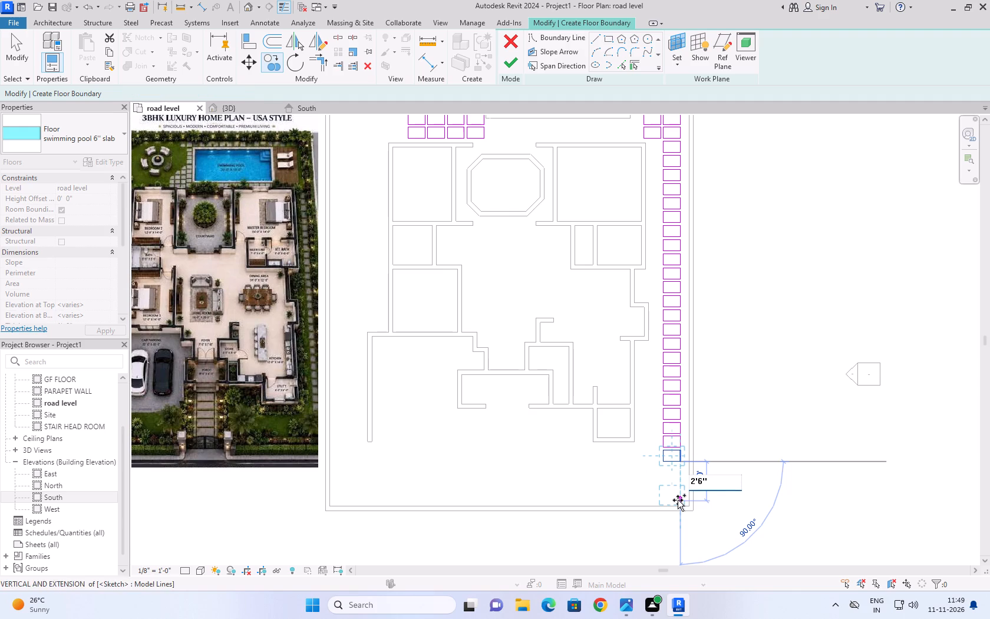
type("2'")
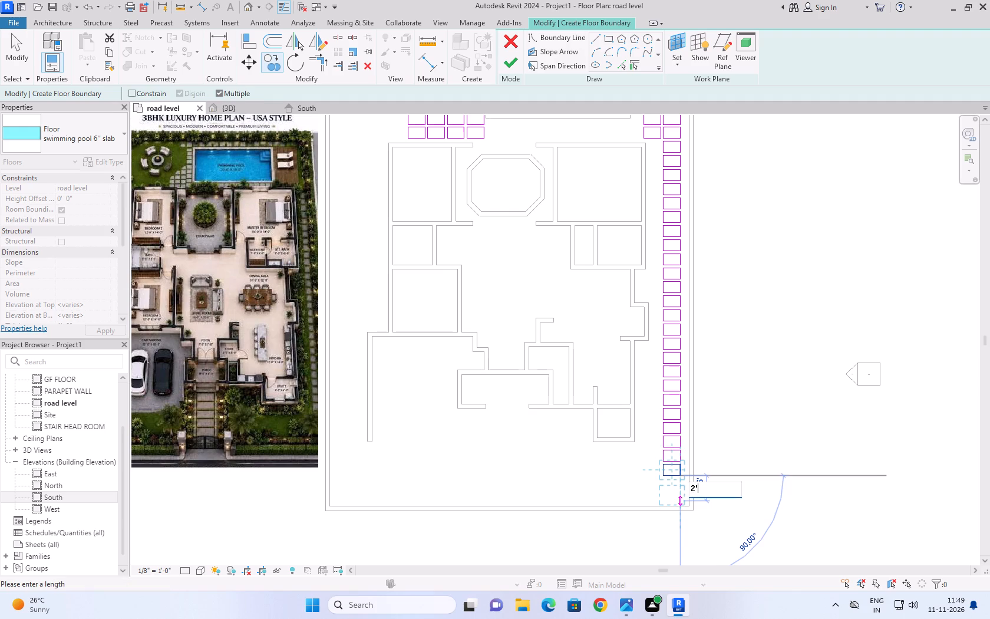
type("6''")
key("Return")
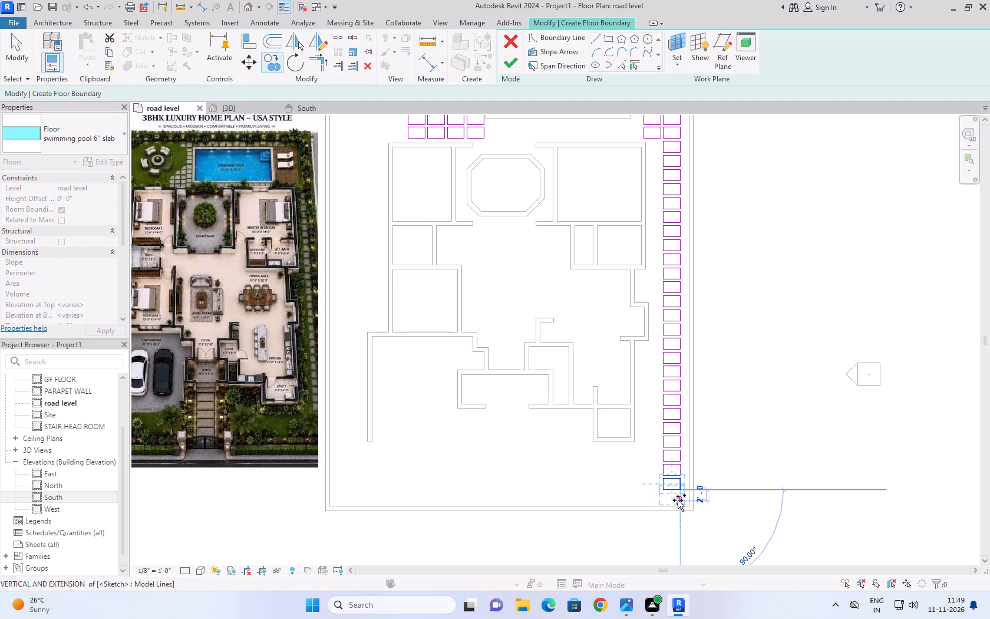
key("Escape")
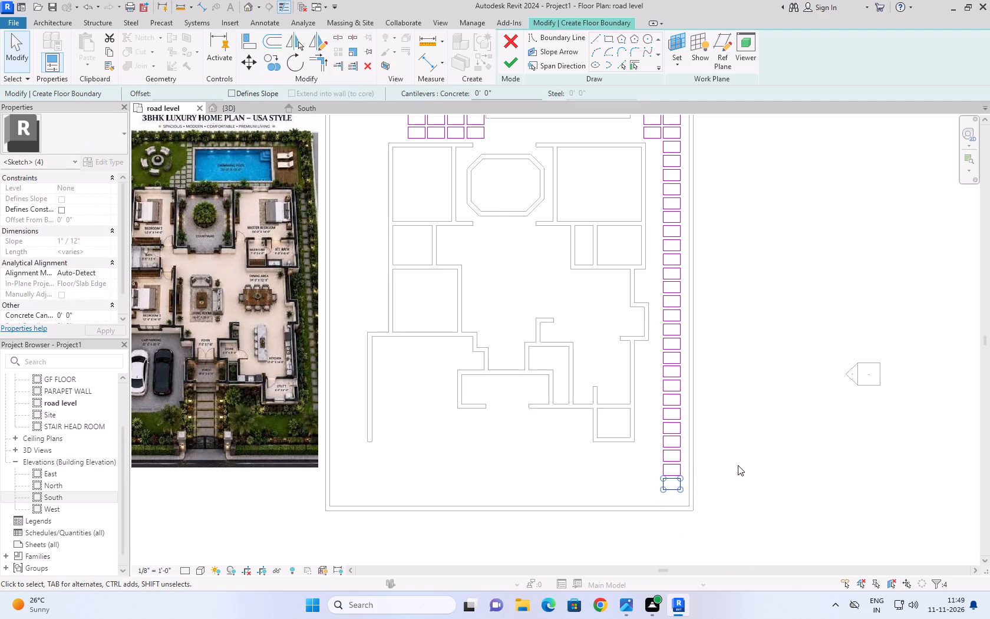
scroll(738, 465, "down", 4)
left_click(763, 430)
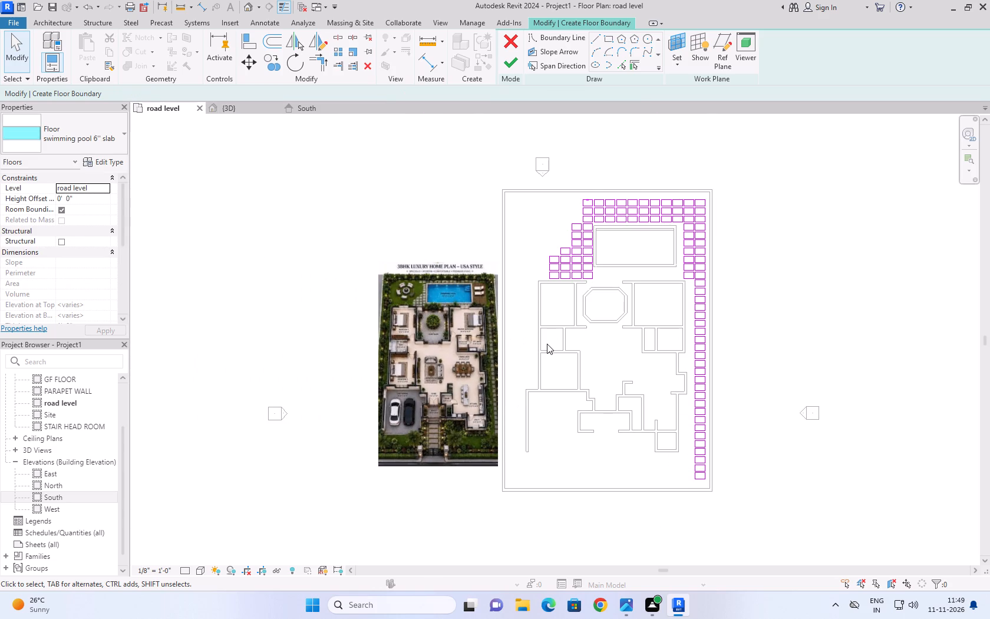
Finish the floor boundary sketch to create the paver slabs with the swimming pool 6'' slab type.
scroll(547, 344, "up", 3)
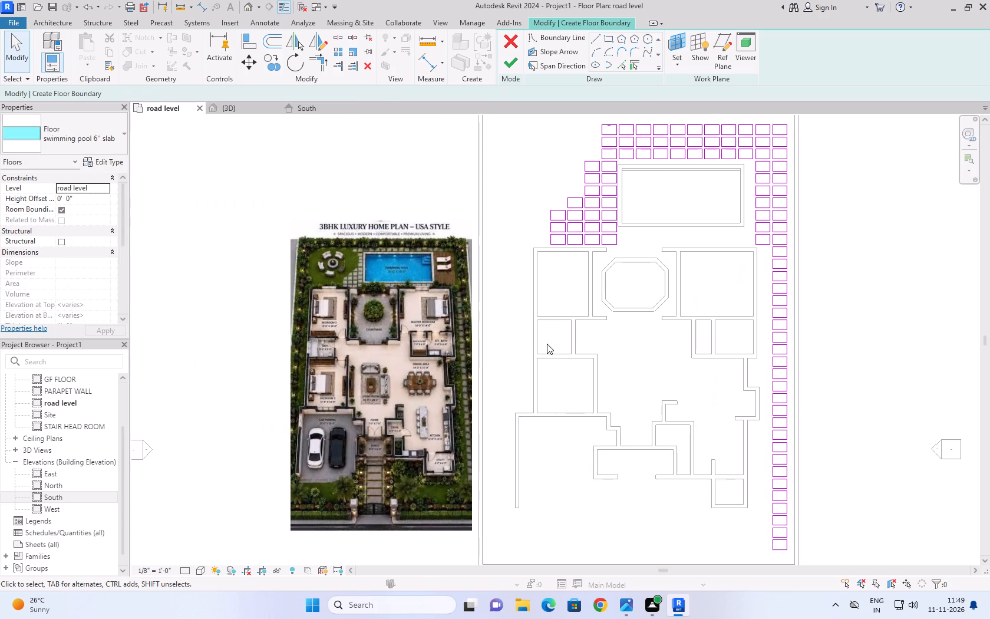
scroll(418, 234, "up", 1)
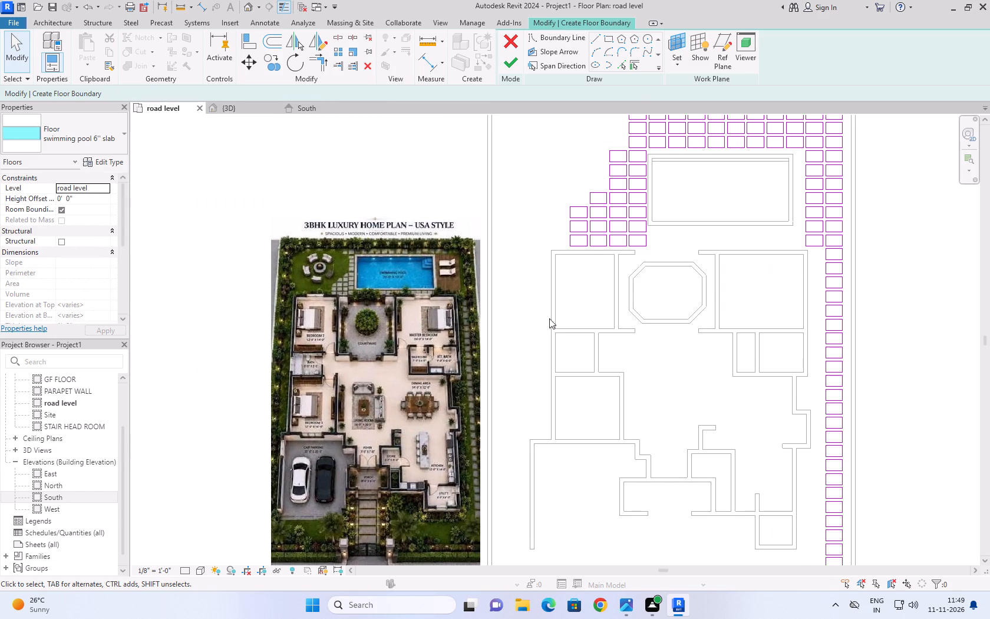
left_click(514, 62)
Start saving the project and set the maximum backups to 1 in the file save options.
left_click(500, 278)
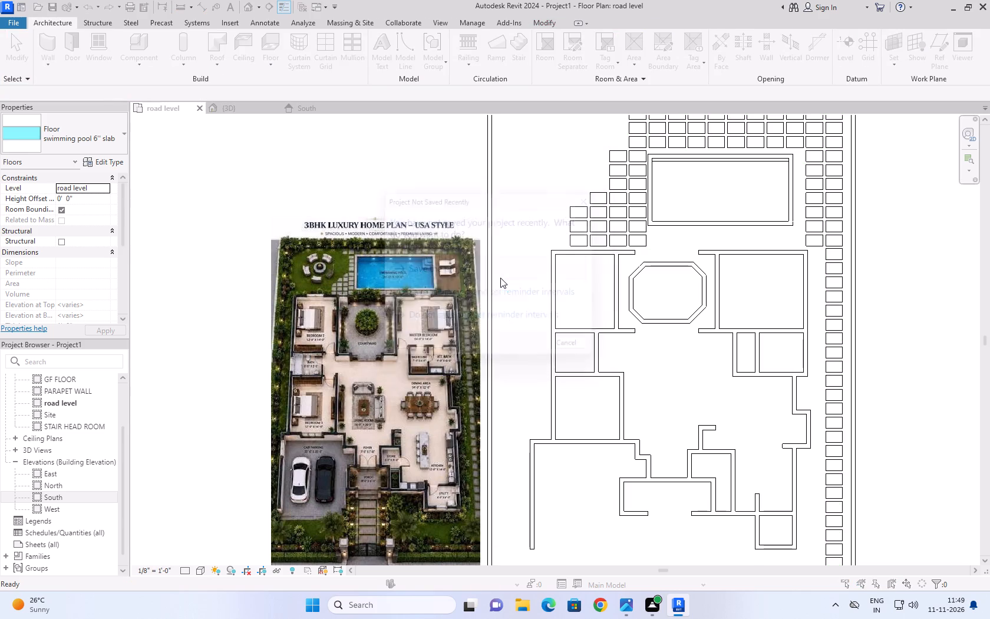
left_click(676, 401)
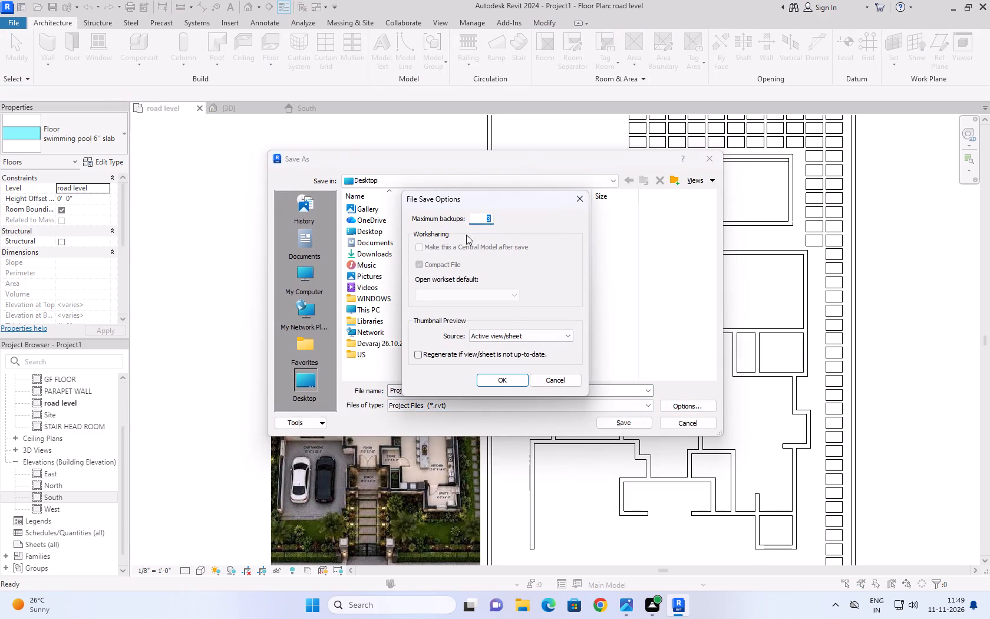
key("1")
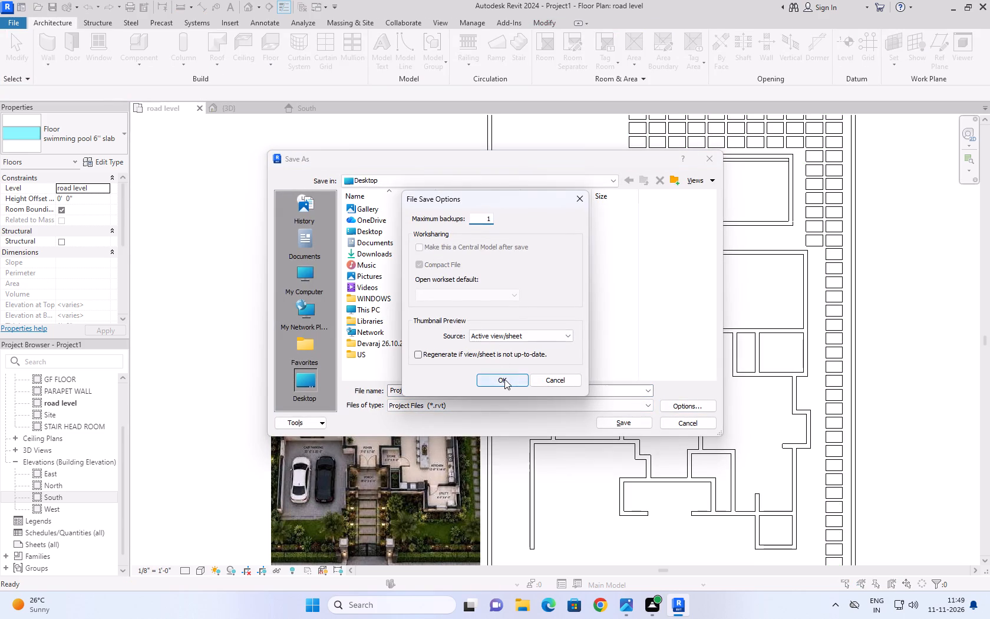
left_click(504, 379)
Save the project to the Desktop under the file name Project1.11.11.26.
double_click(307, 380)
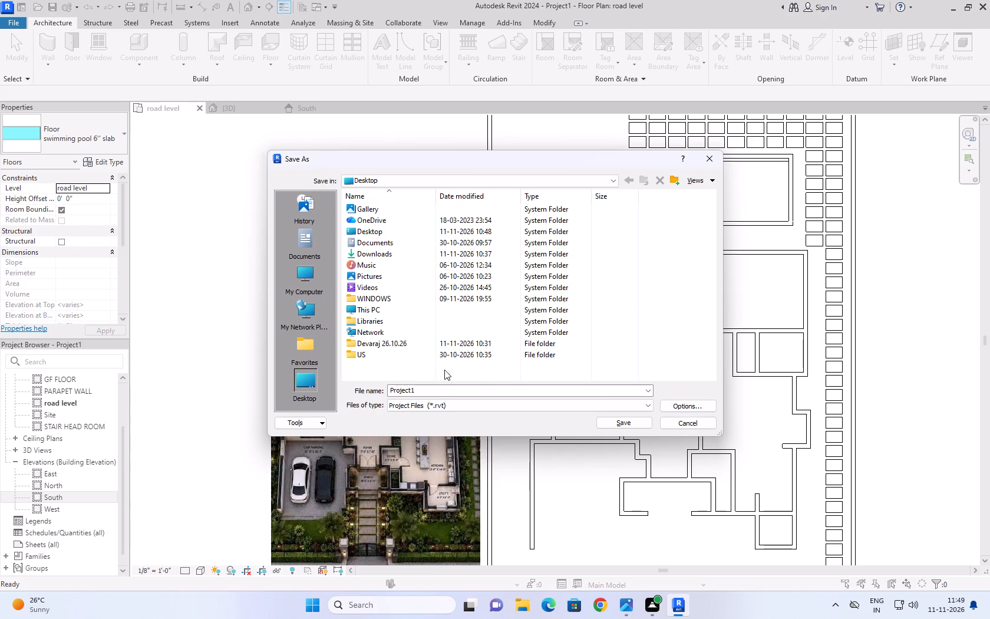
double_click(472, 388)
left_click(472, 388)
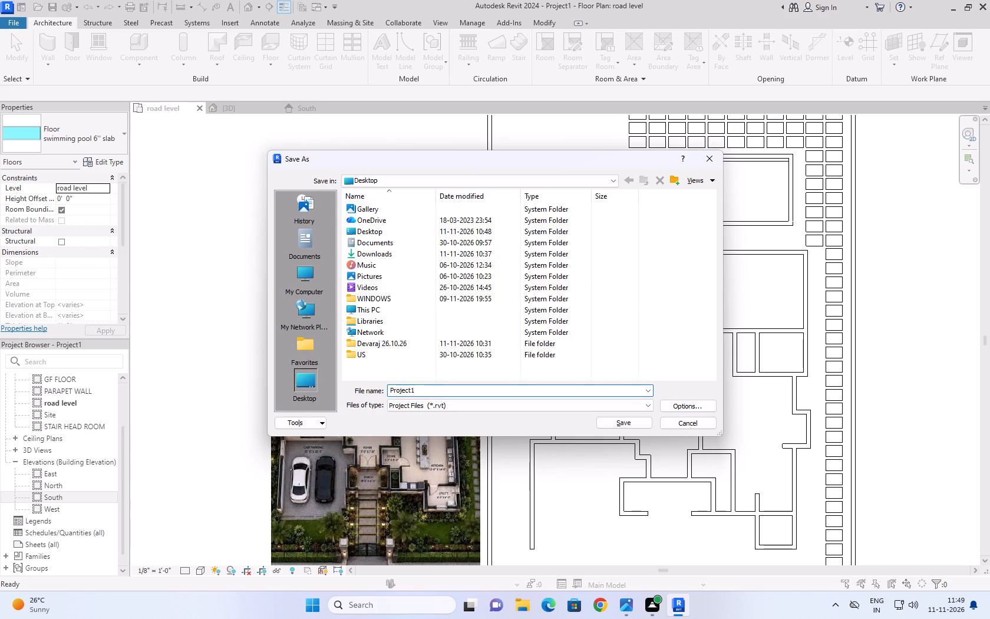
type("11.1.")
key("BackSpace")
key("BackSpace")
key("BackSpace")
key("BackSpace")
key("BackSpace")
type(".11.11.26")
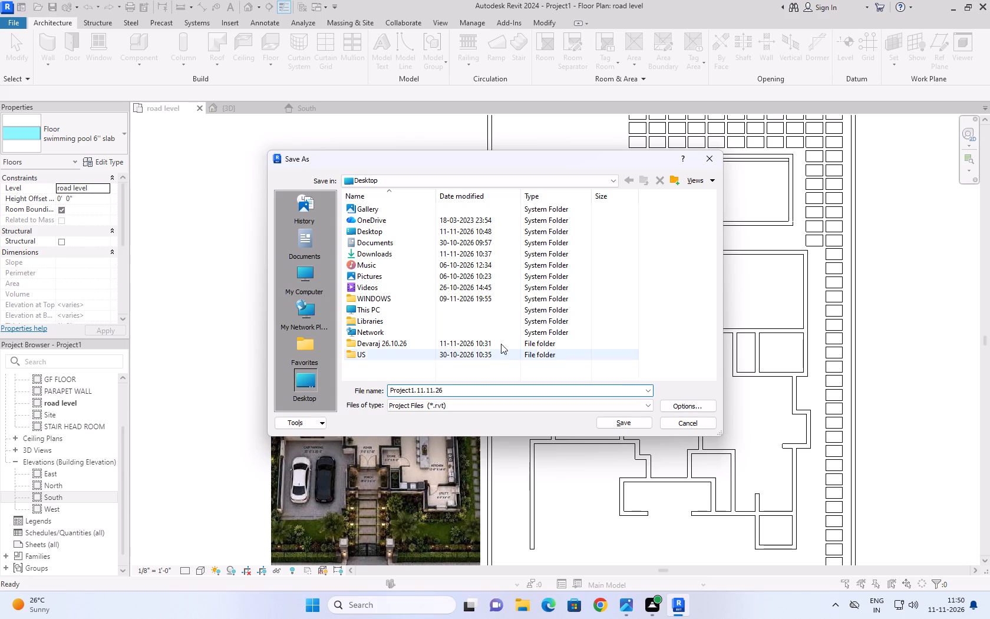
left_click(634, 425)
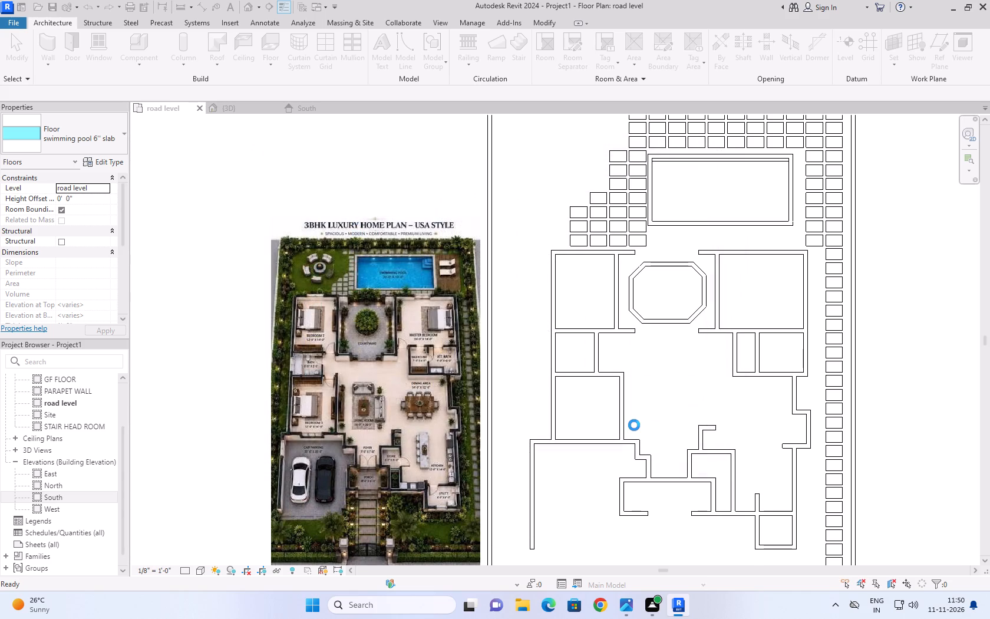
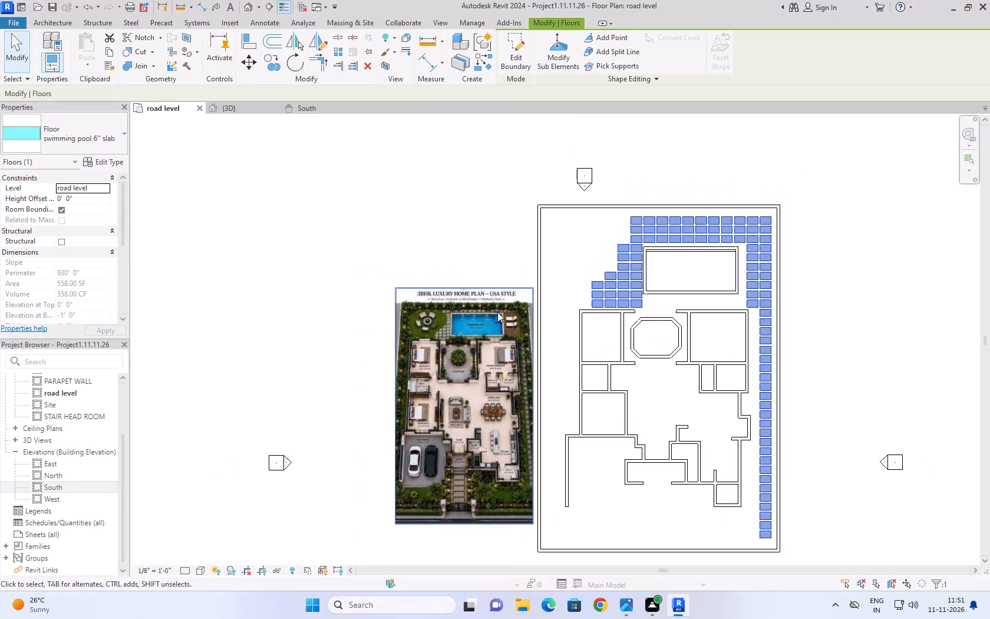
Examine the paver slabs around the pool and along the east boundary wall in the 3D view, using the home orientation.
scroll(678, 377, "down", 3)
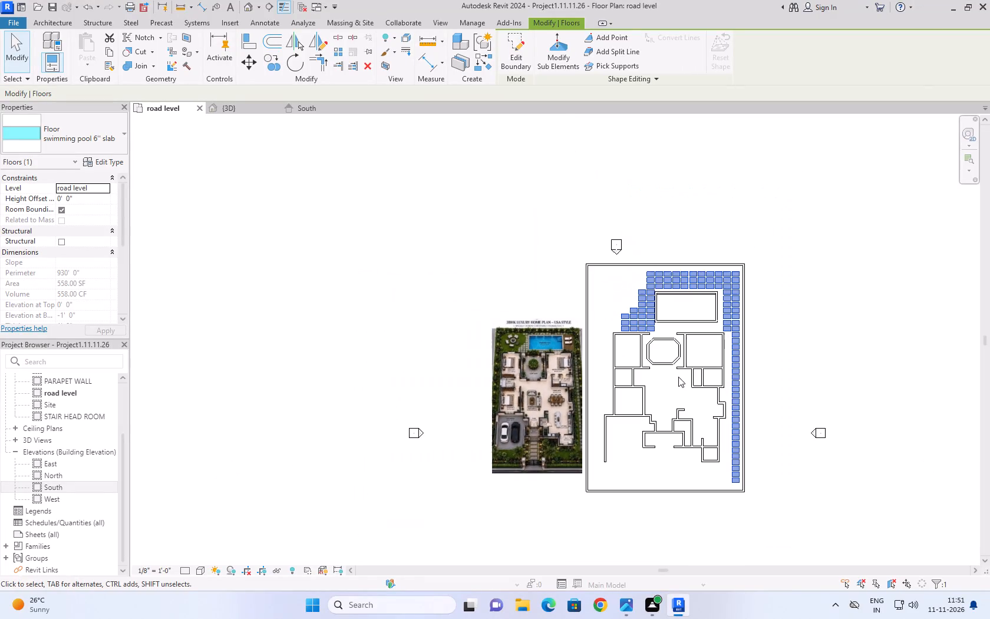
left_click(812, 364)
double_click(256, 100)
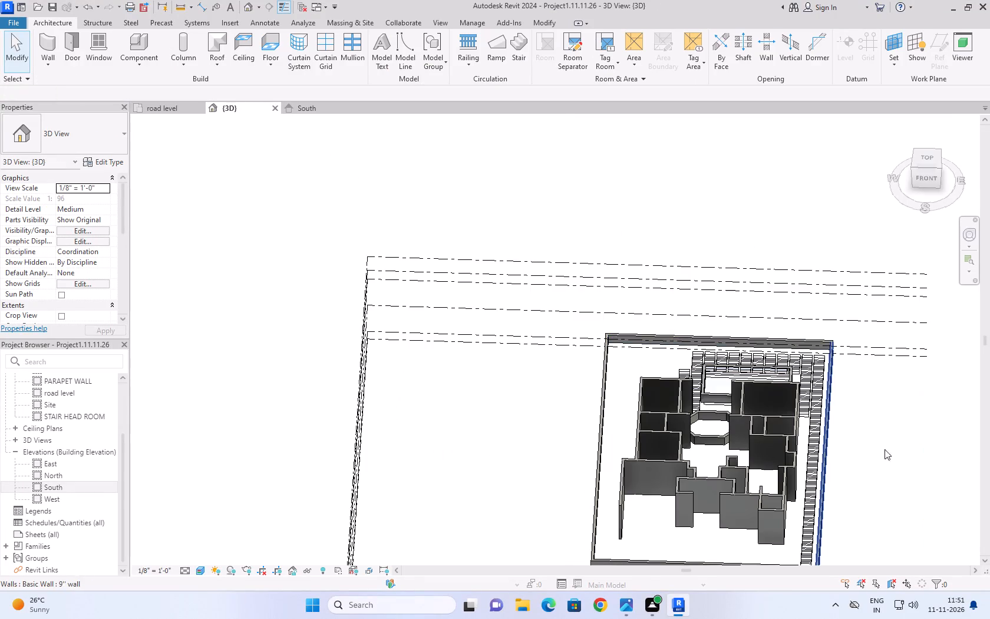
scroll(866, 478, "up", 8)
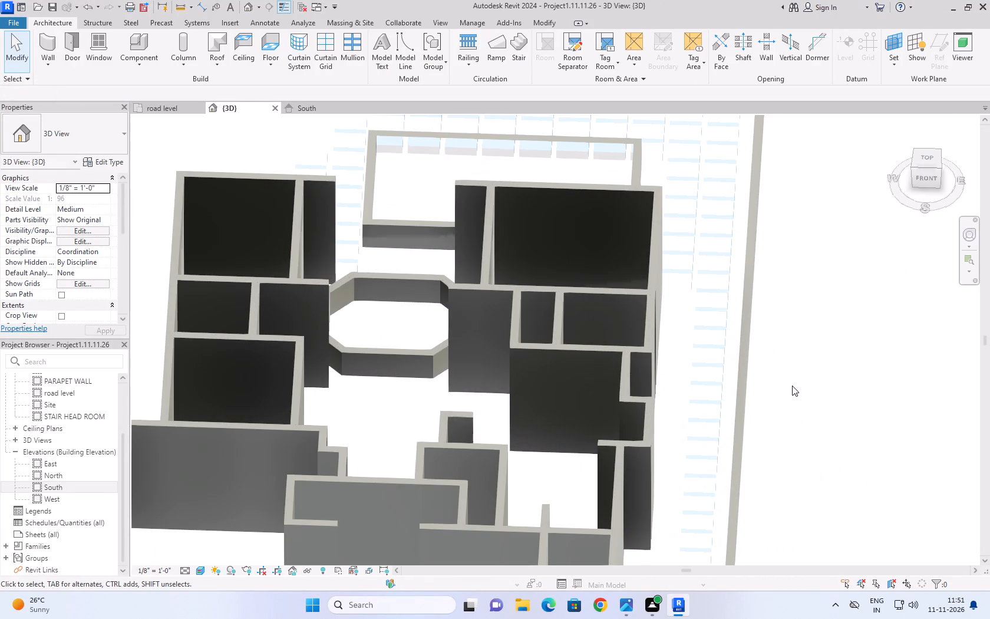
middle_click_drag(792, 372, 678, 483)
scroll(600, 406, "up", 4)
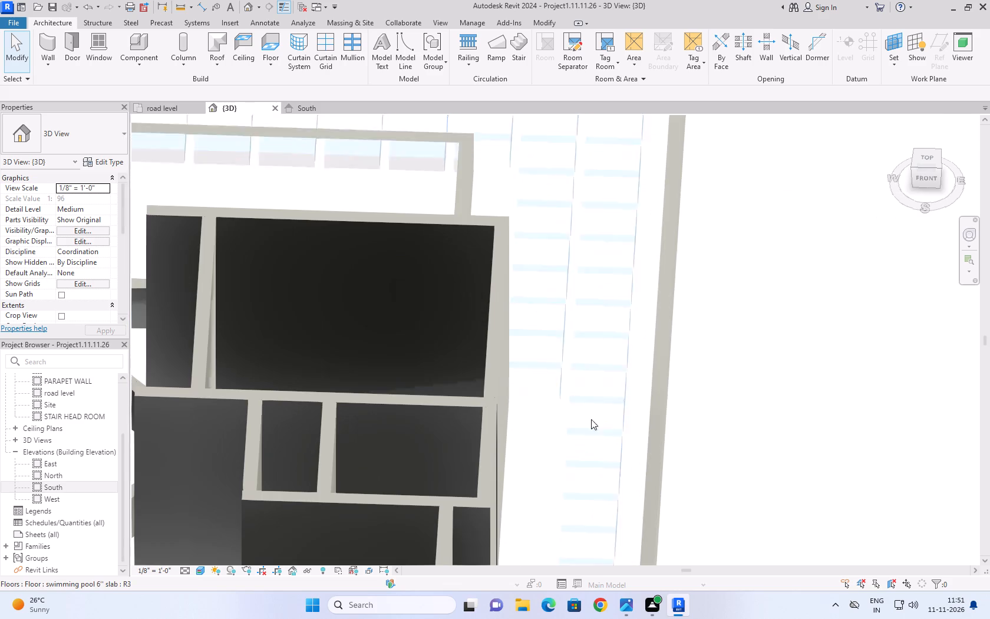
left_click(752, 344)
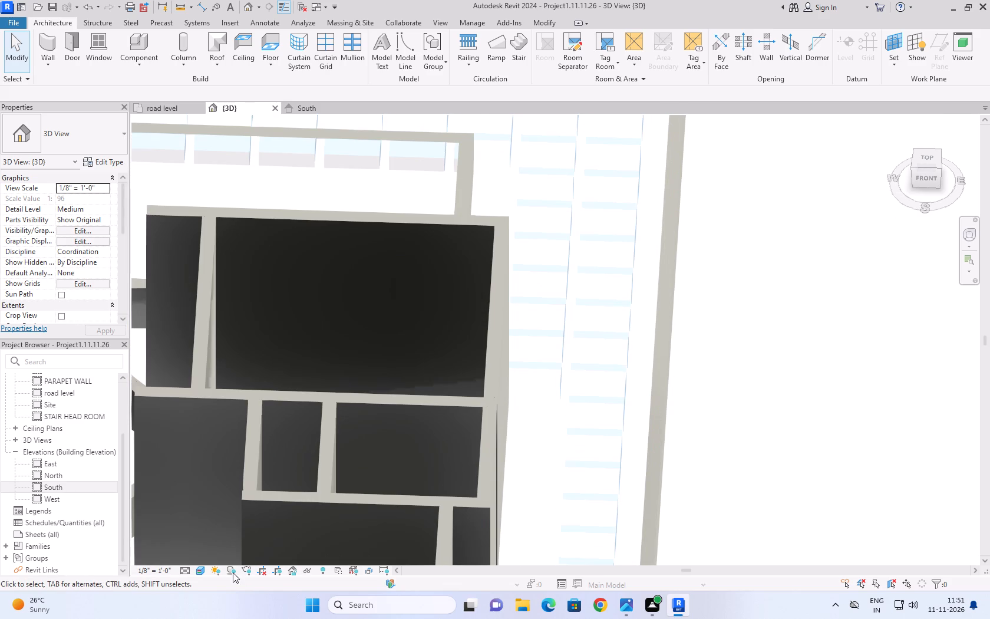
left_click(197, 567)
left_click(217, 554)
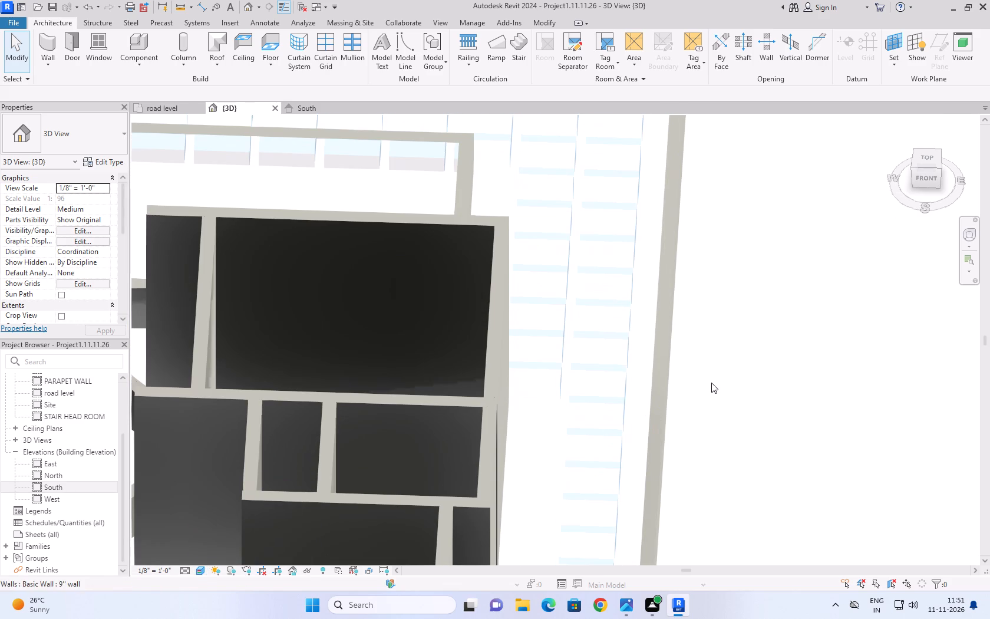
scroll(715, 382, "down", 11)
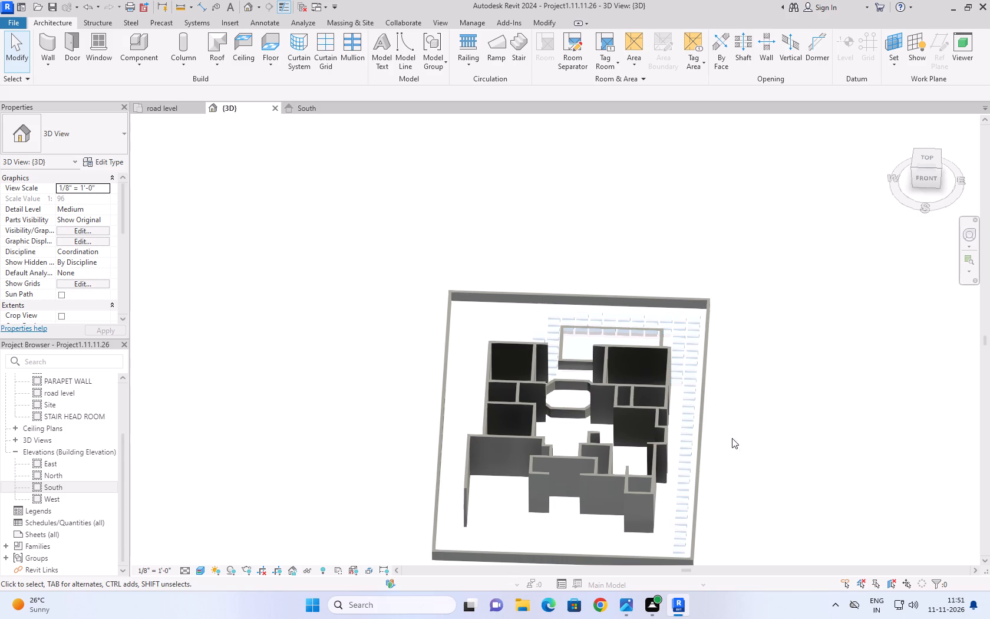
left_click(768, 417)
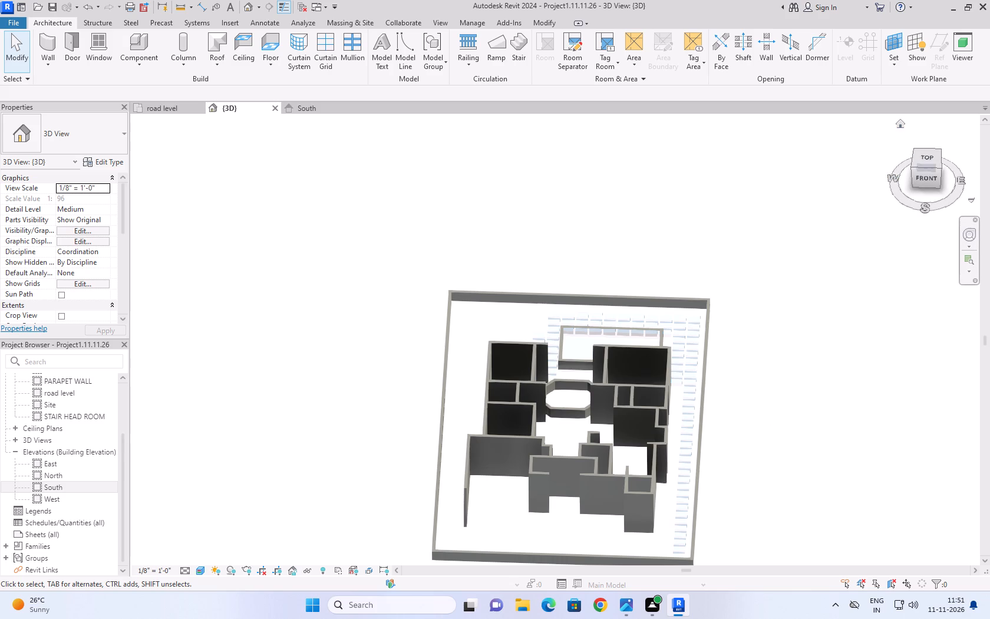
left_click(902, 127)
scroll(738, 403, "up", 3)
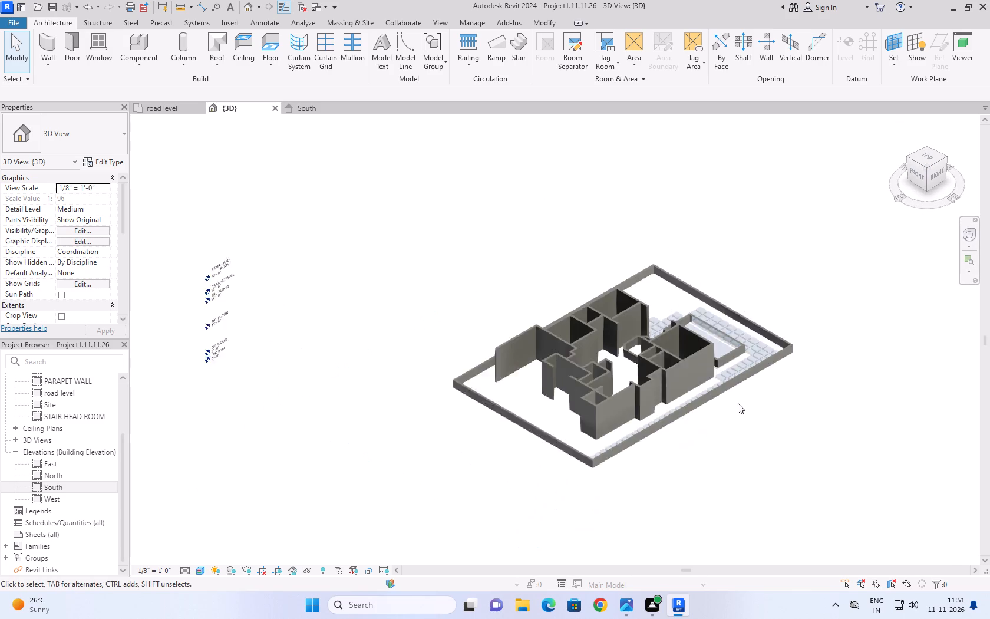
scroll(738, 403, "up", 5)
left_click(758, 400)
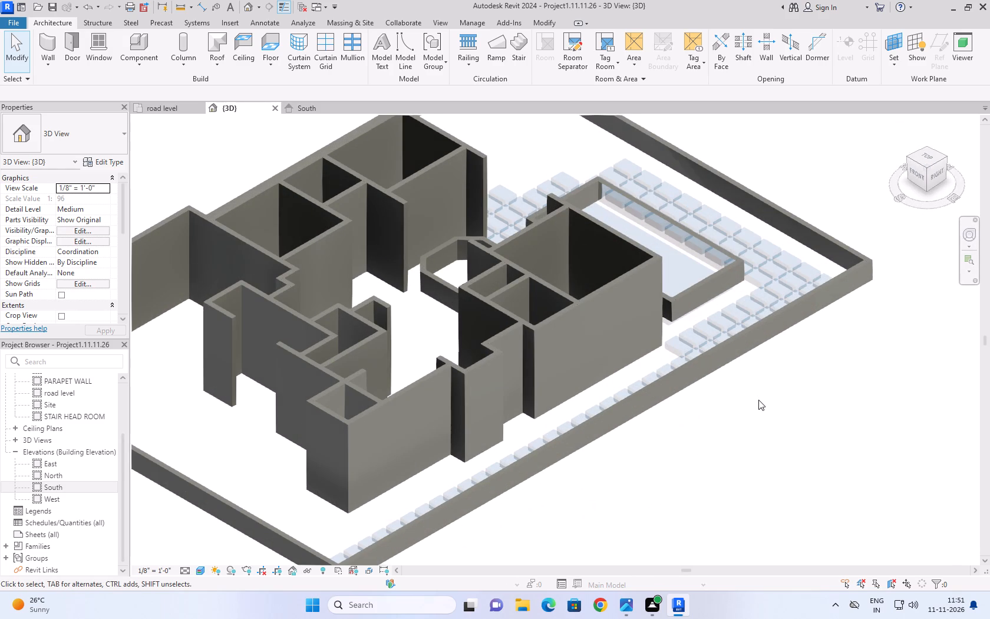
scroll(777, 252, "up", 8)
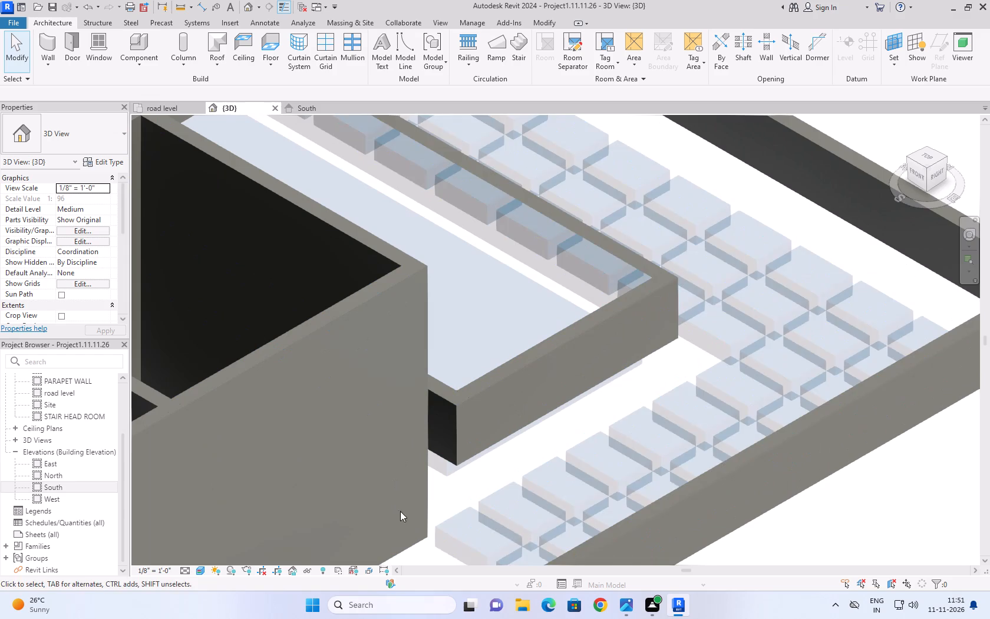
Duplicate the paver floor's swimming pool 6'' slab type as a new floor type named stone 2''.
left_click(738, 348)
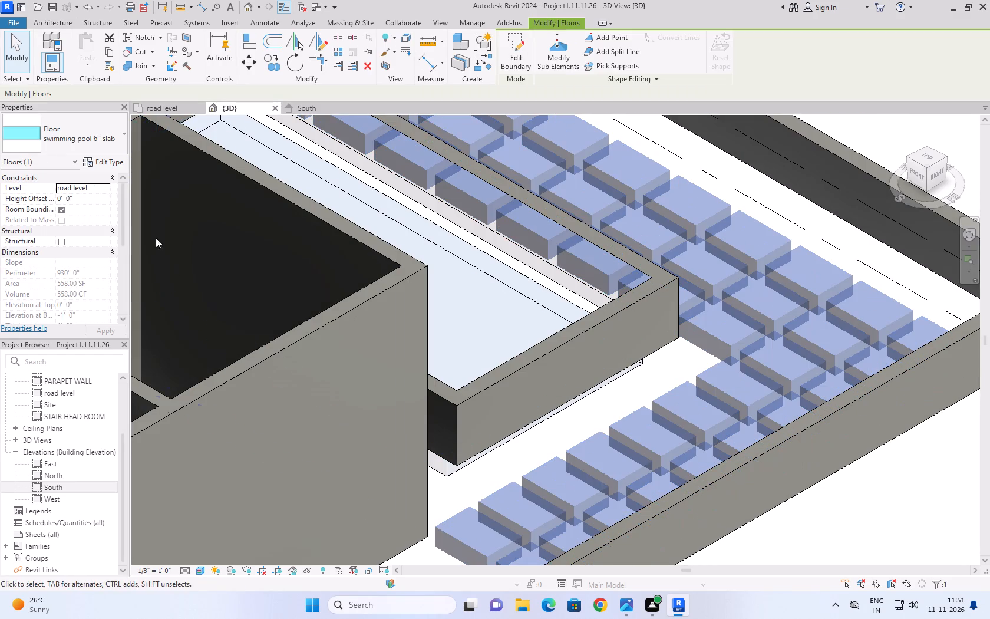
left_click(115, 162)
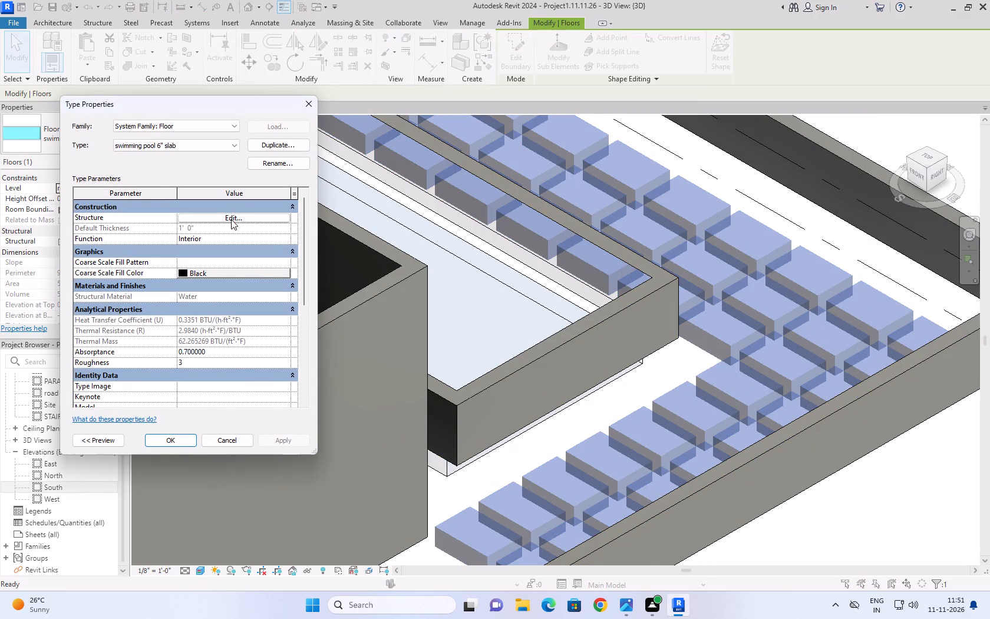
left_click(259, 147)
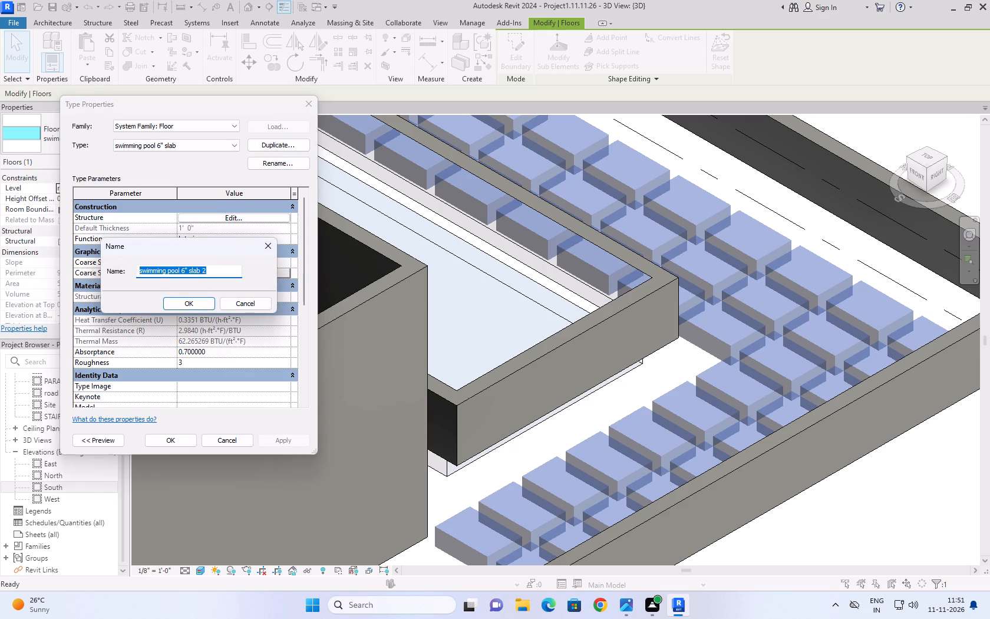
type("stone")
key("space")
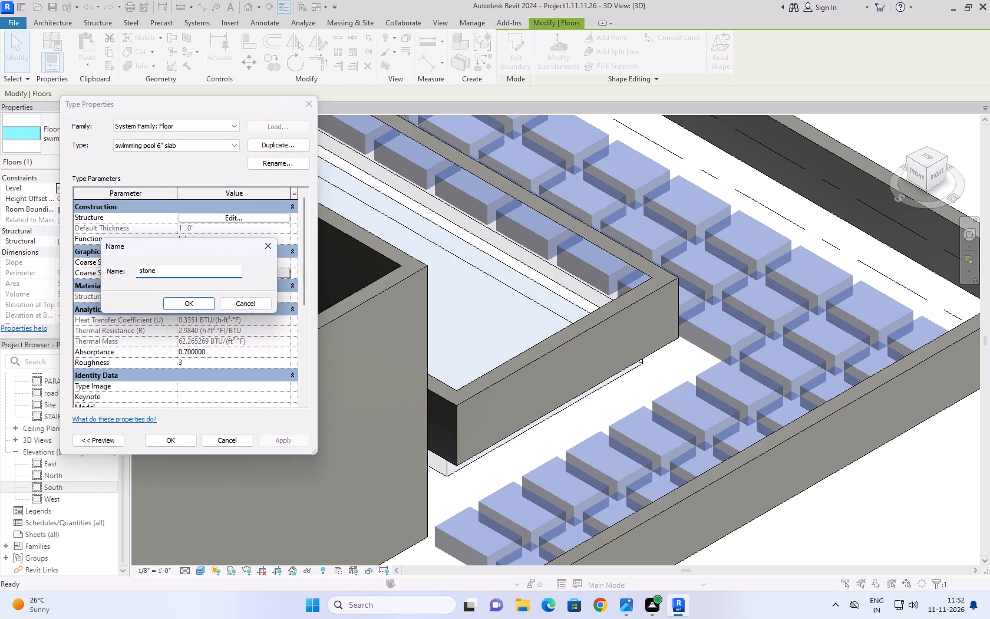
key("6")
type("''")
key("BackSpace")
key("BackSpace")
key("BackSpace")
type("2''")
left_click(194, 302)
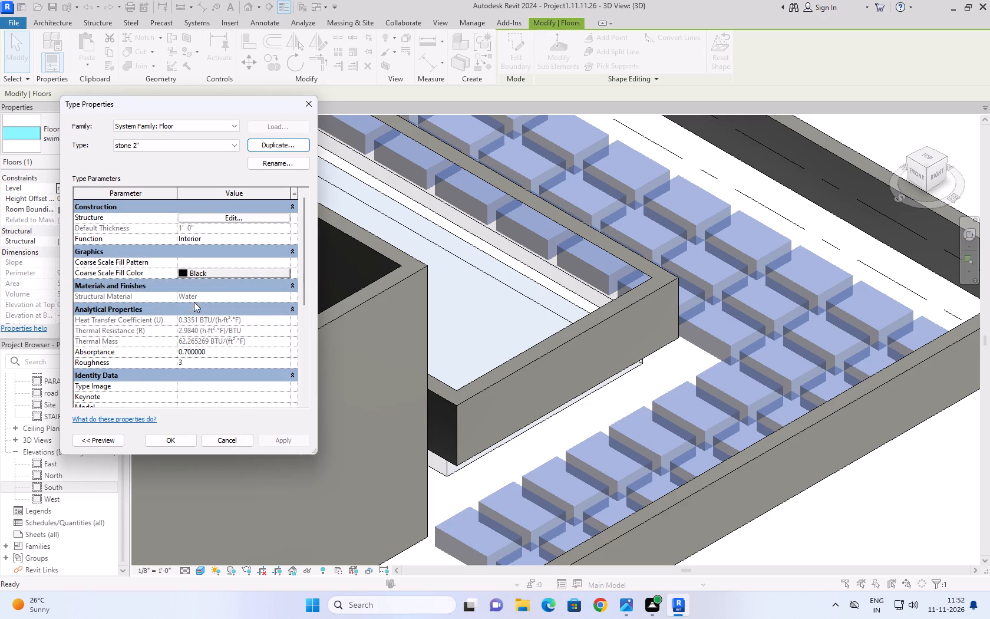
Set the stone 2'' type's structure layer to 2'' thick with Concrete, Cast-in-Place gray material, and apply the type to the pavers.
left_click(232, 219)
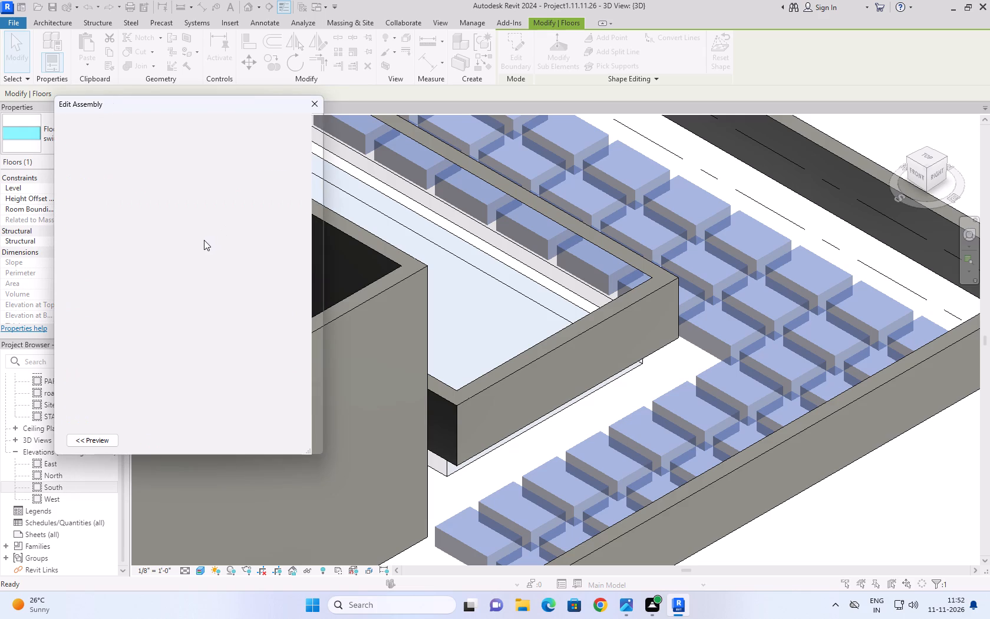
left_click(204, 240)
type("2''")
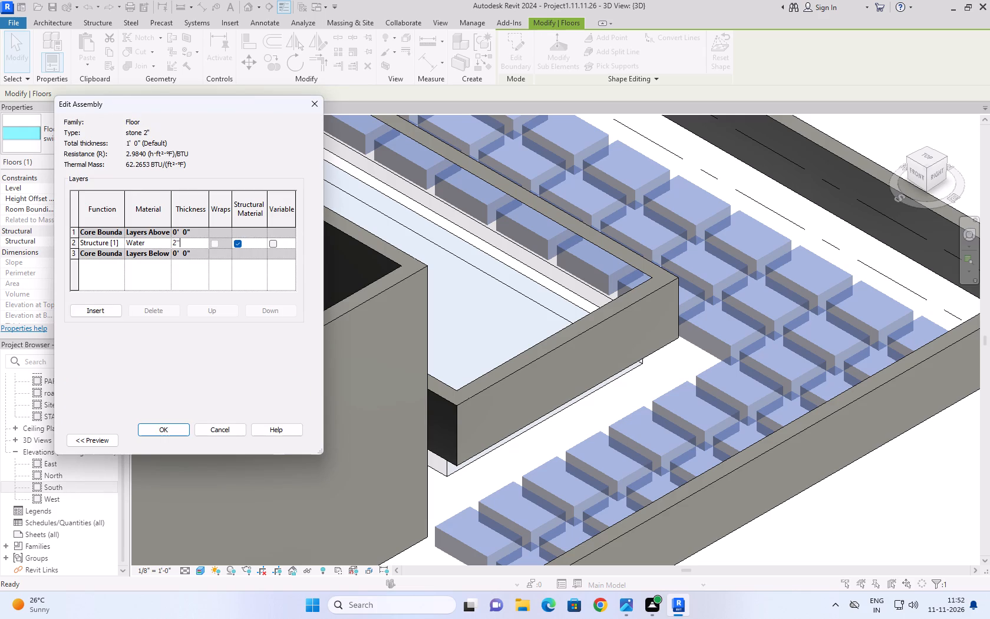
left_click(163, 241)
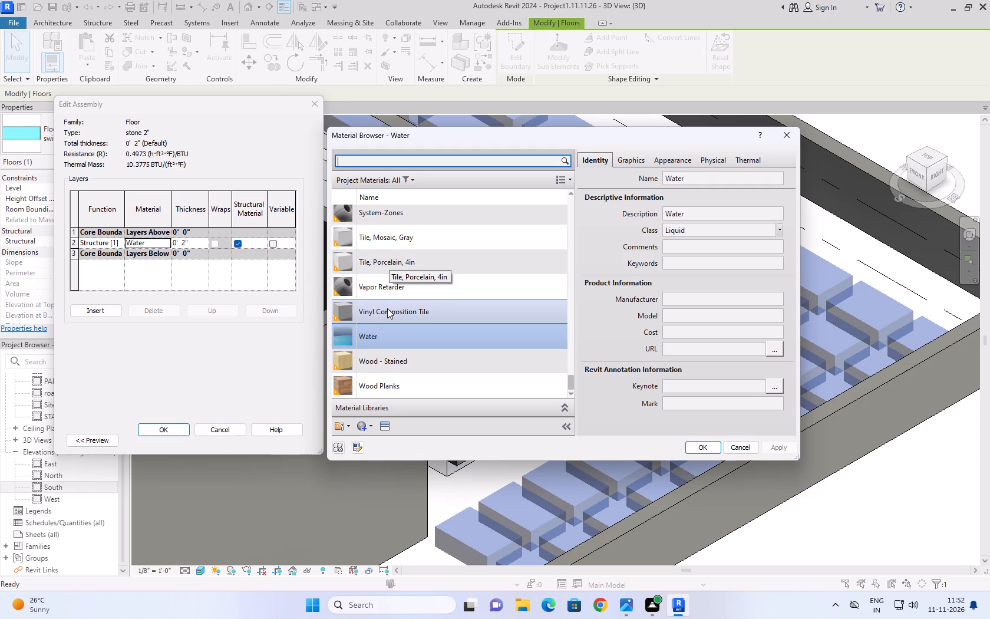
scroll(387, 321, "up", 3)
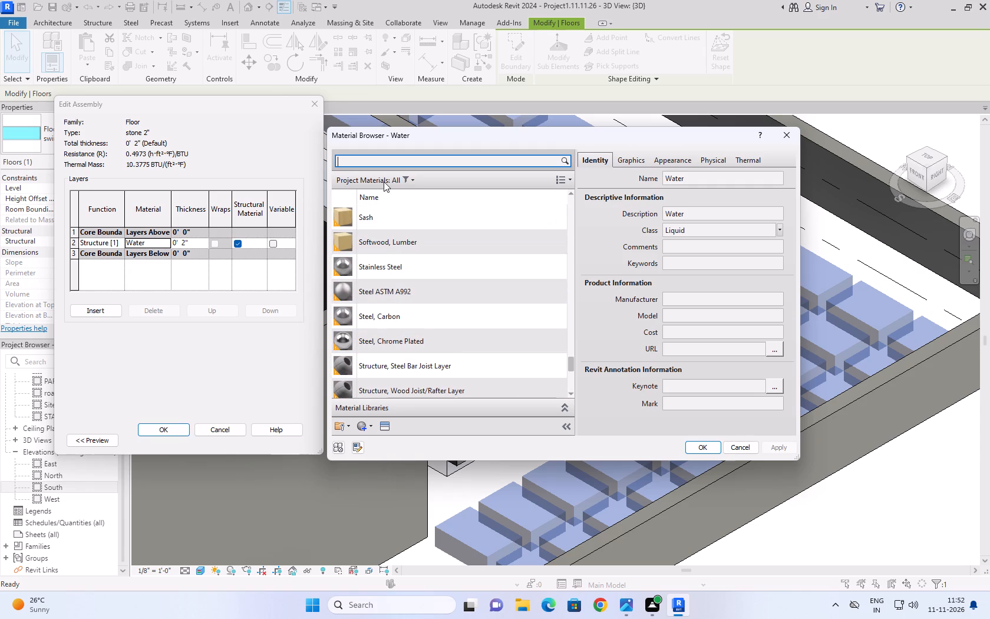
type("cast")
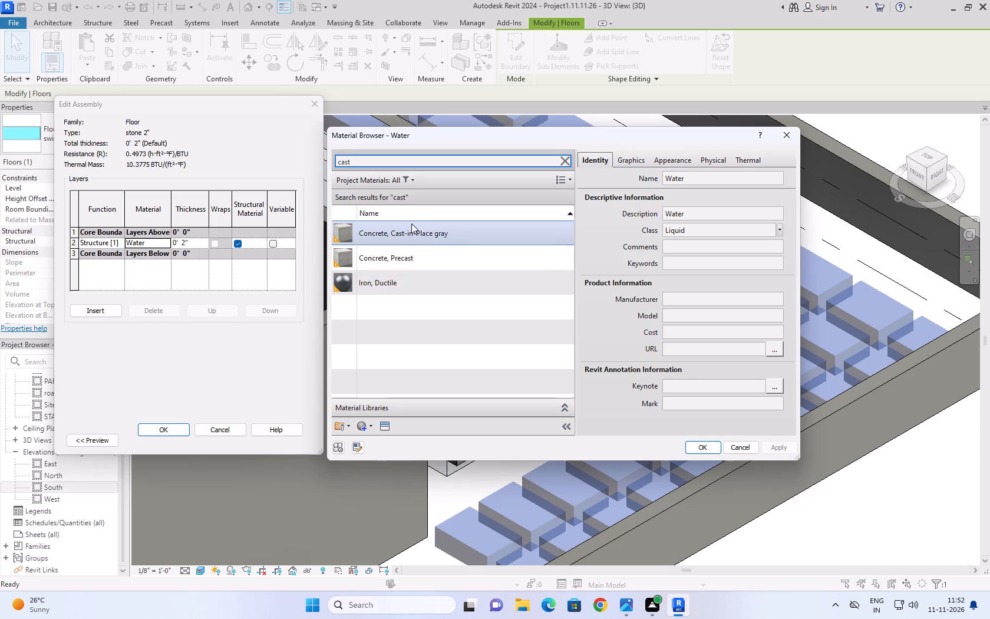
left_click(412, 232)
left_click(711, 445)
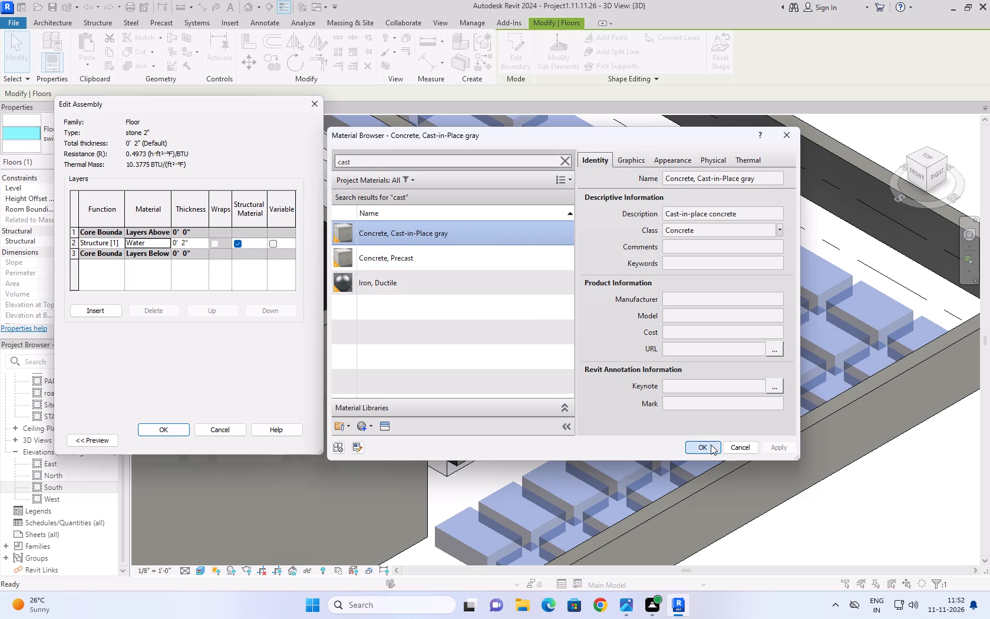
left_click(181, 434)
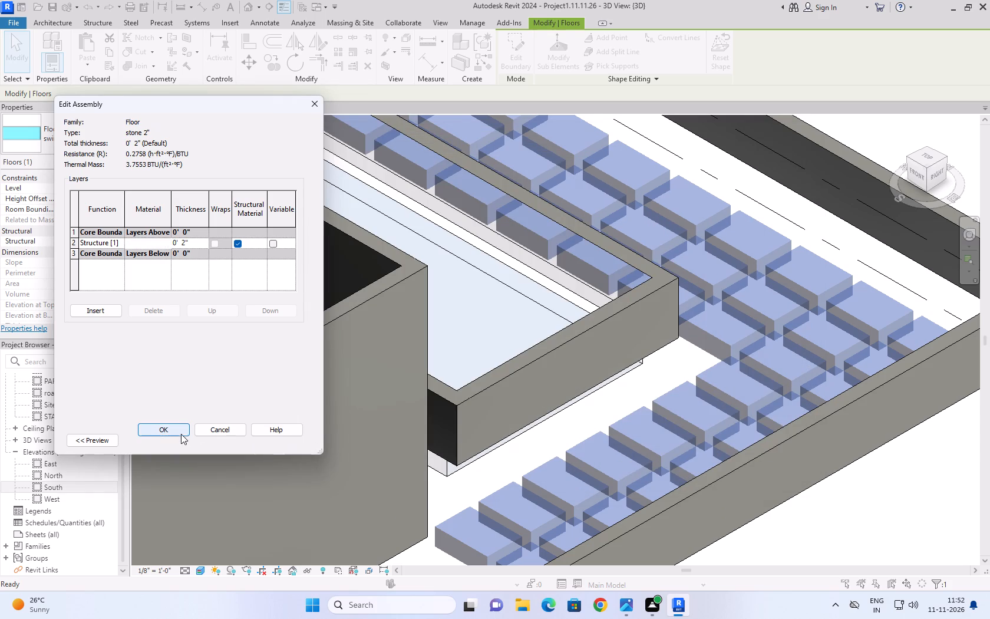
left_click(276, 440)
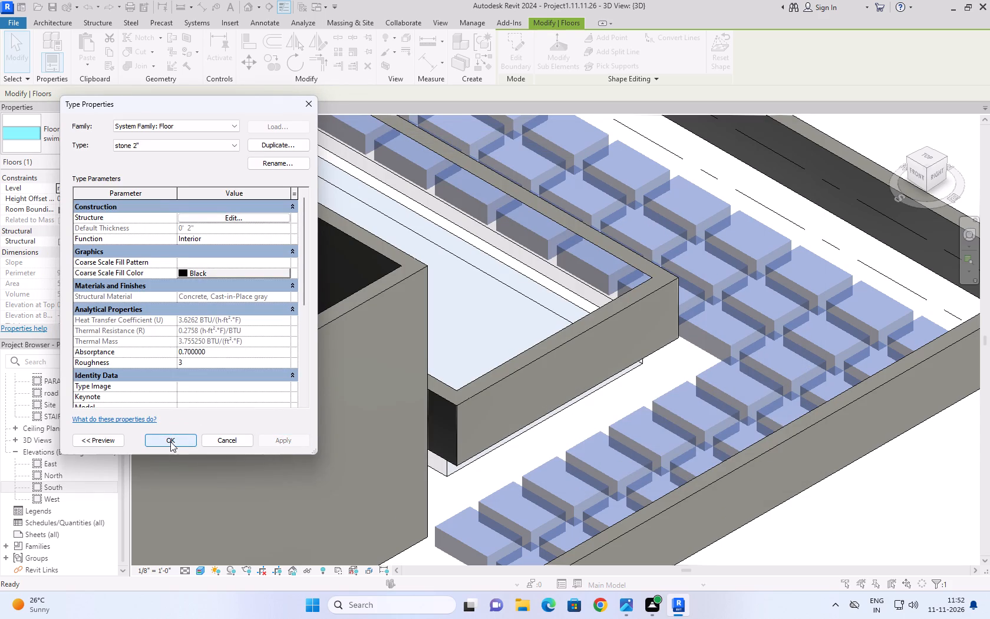
left_click(170, 442)
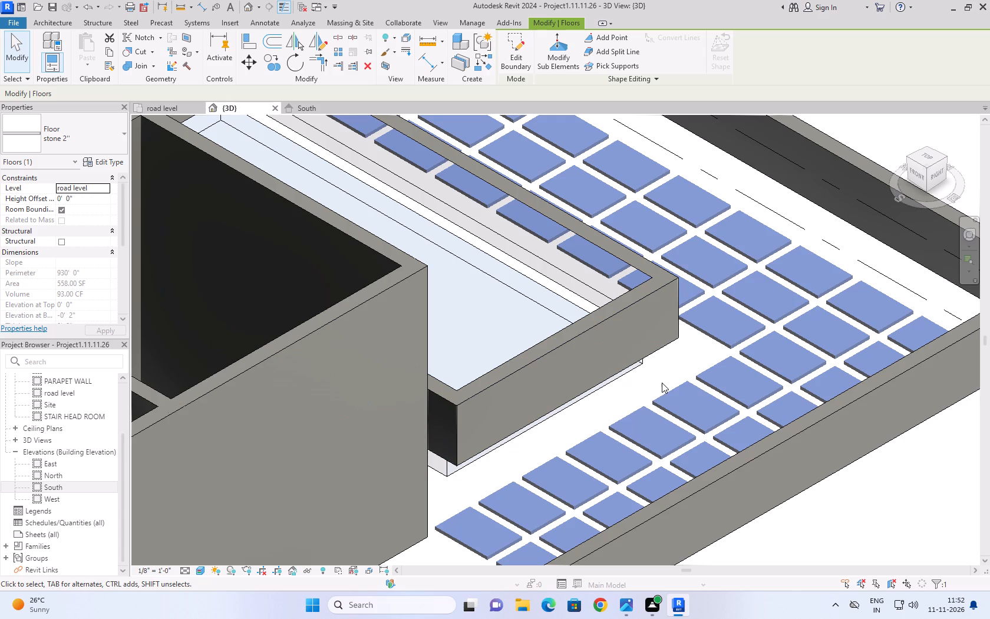
left_click(658, 387)
Review the pavers in the 3D view and return to the road level floor plan.
scroll(654, 390, "down", 5)
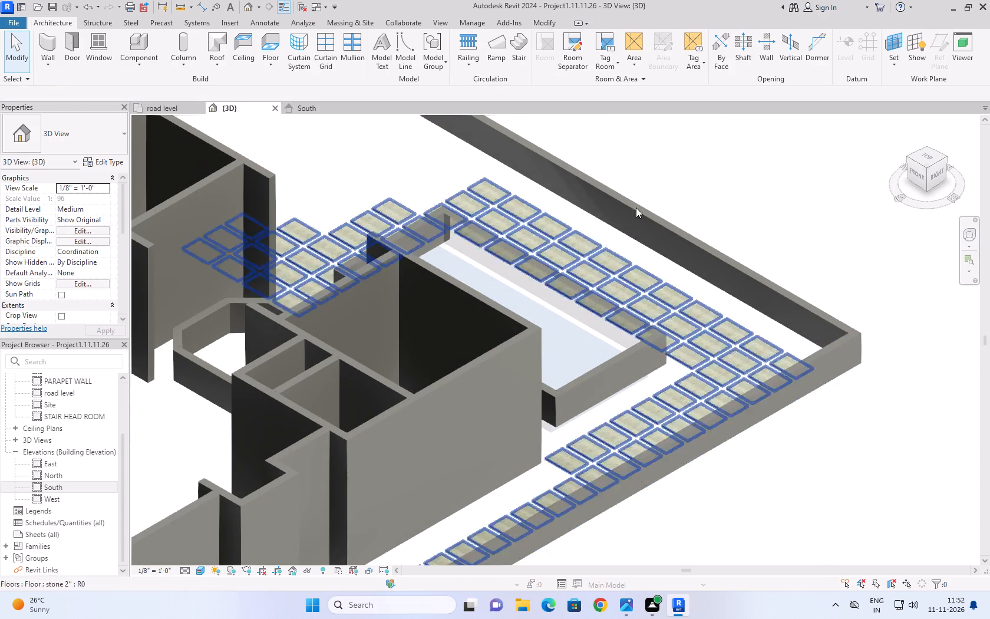
scroll(652, 170, "down", 5)
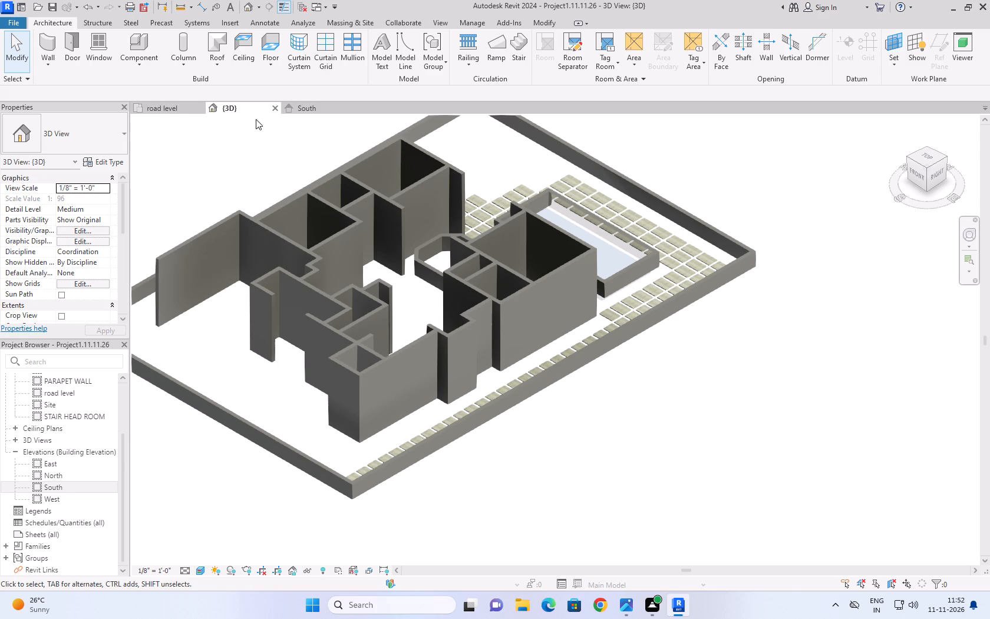
left_click(171, 107)
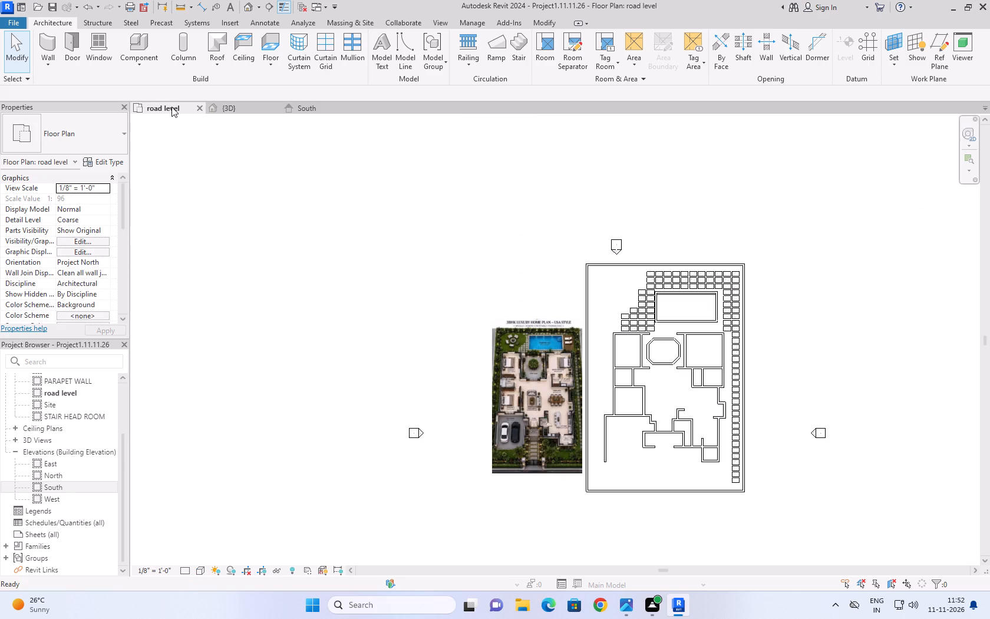
scroll(841, 413, "up", 3)
scroll(806, 374, "up", 1)
middle_click_drag(806, 374, 644, 335)
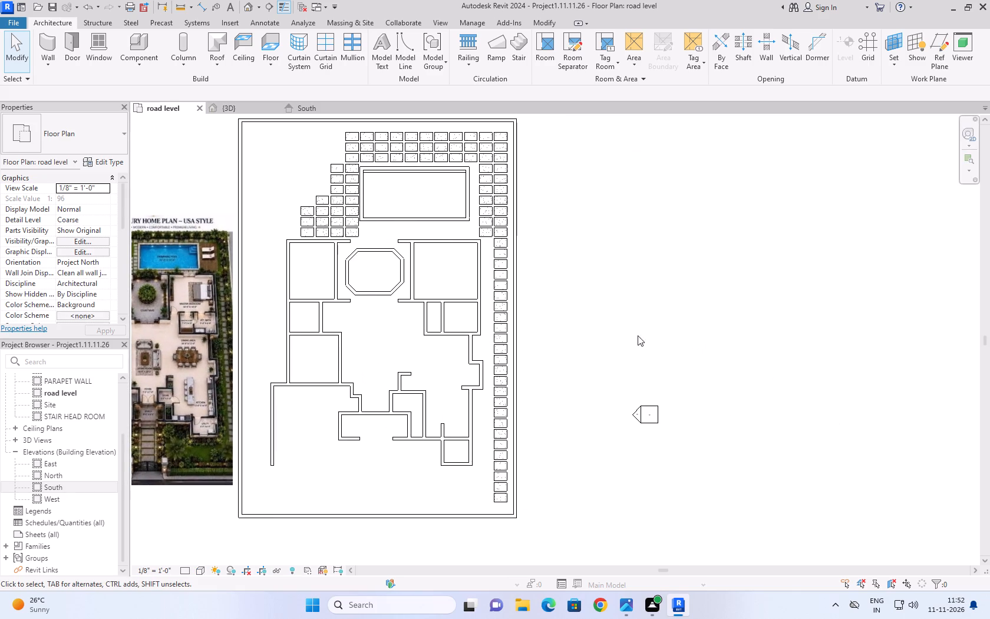
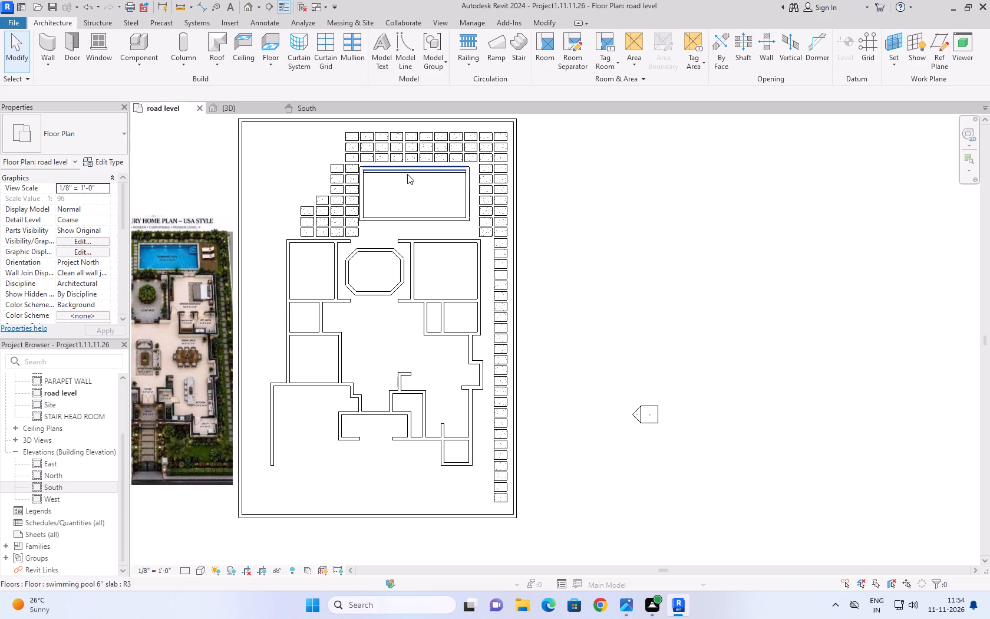
In the 3D view, set the pool floor's swimming pool 6'' slab type function to Exterior.
left_click(246, 108)
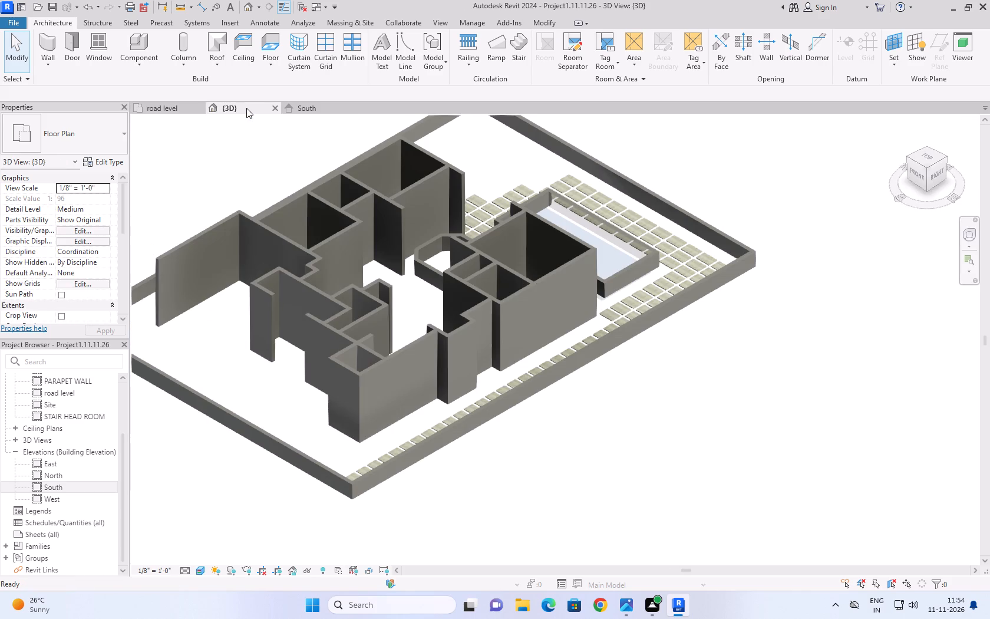
left_click(624, 258)
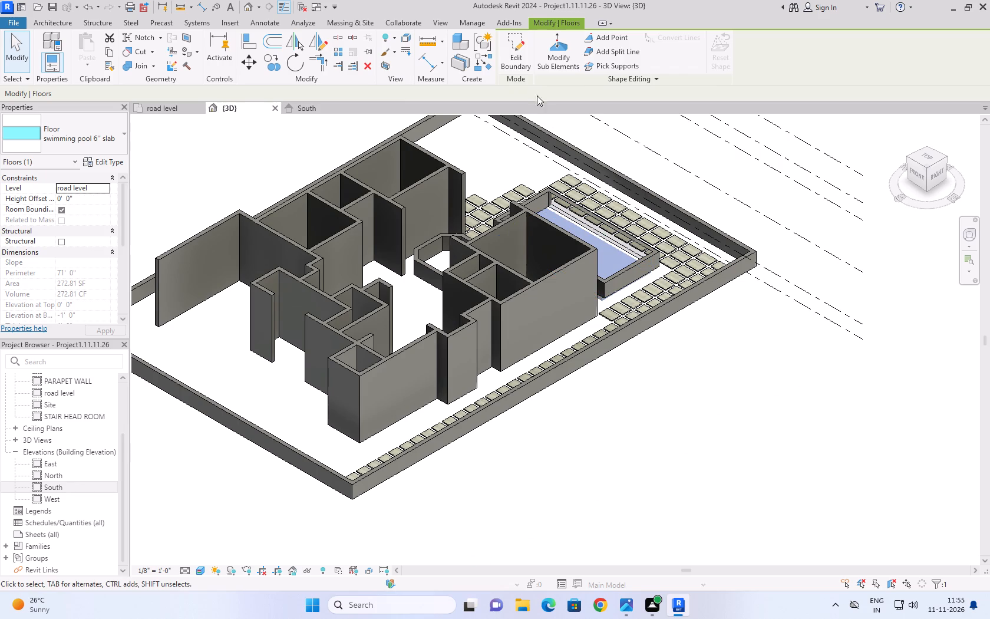
left_click(113, 141)
left_click(113, 141)
left_click(115, 164)
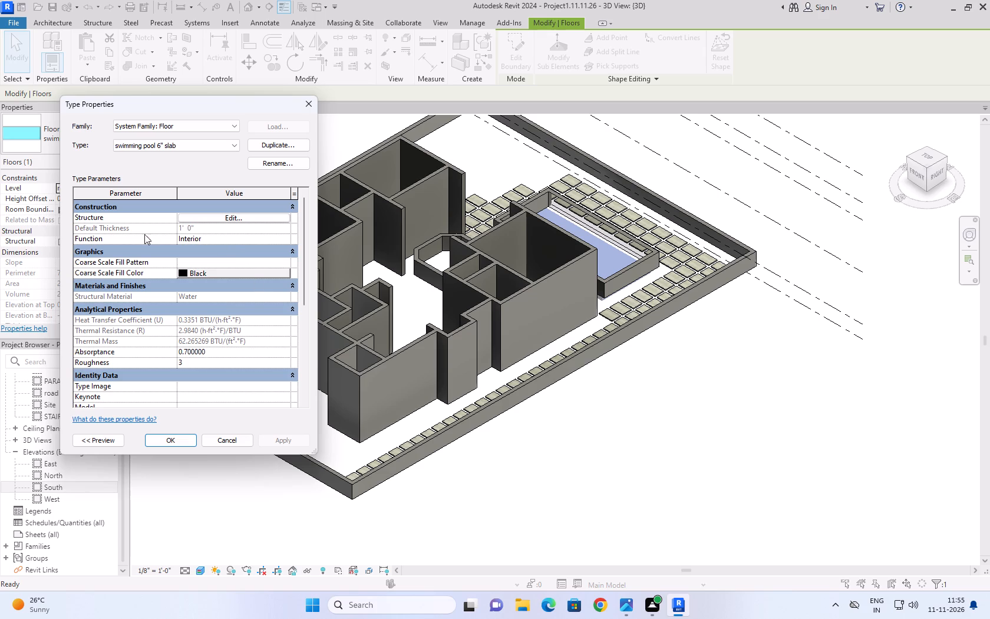
left_click(286, 241)
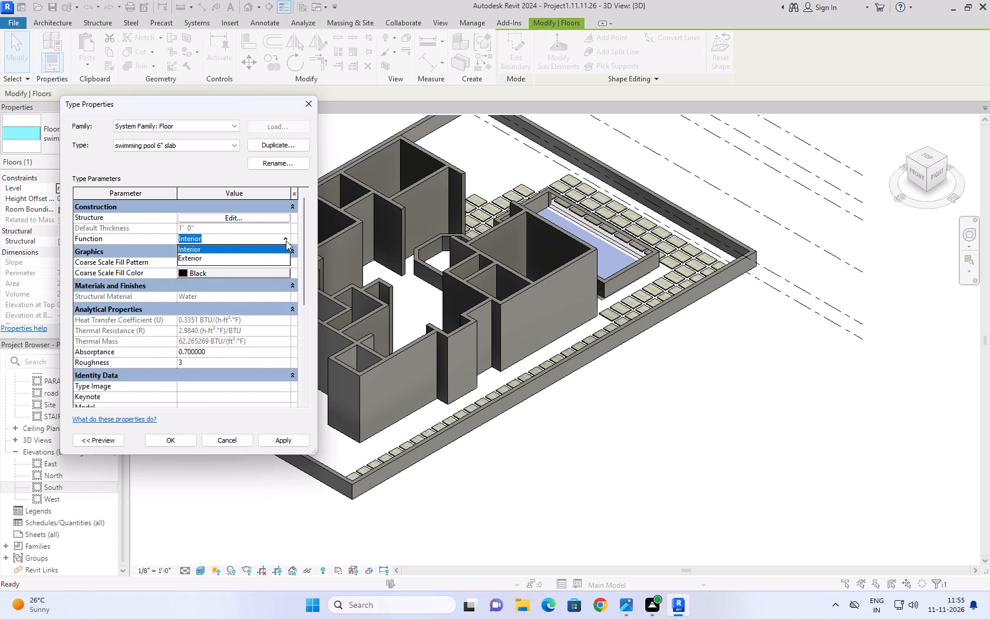
left_click(259, 259)
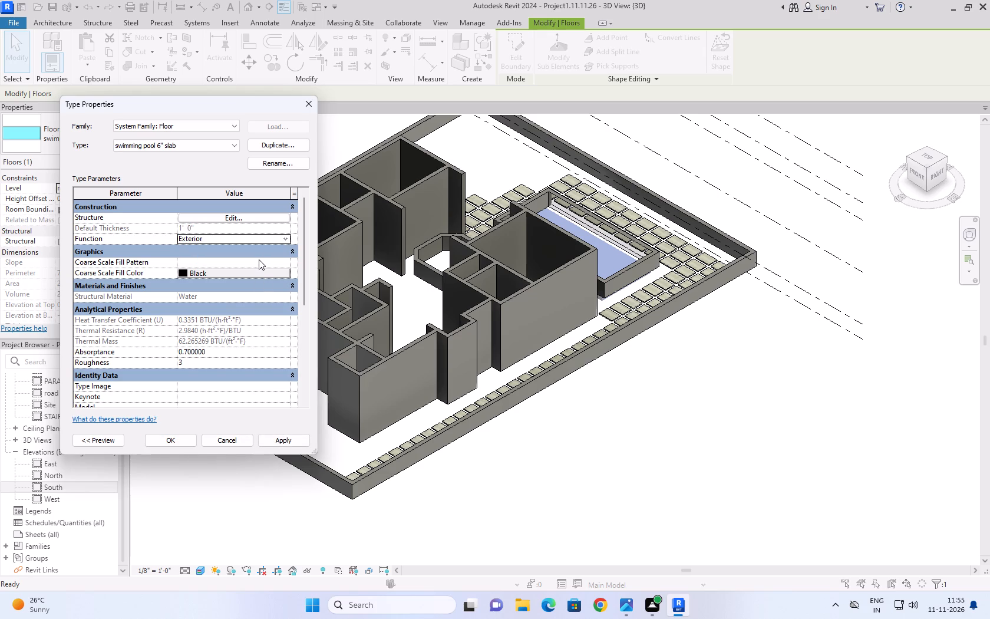
left_click(284, 439)
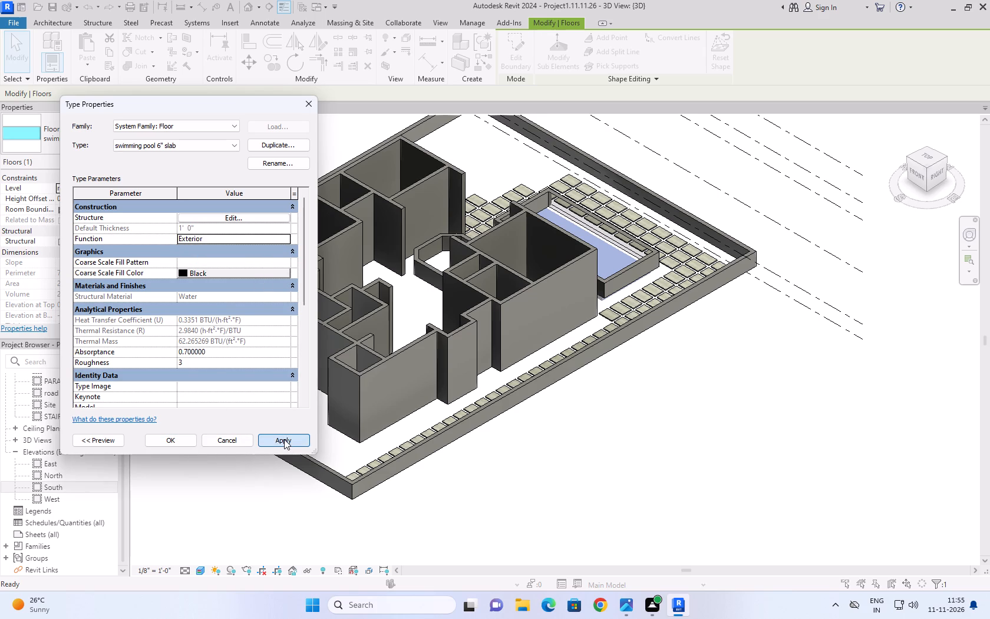
Set the swimming pool 6'' slab type's coarse scale fill color to Cyan and apply the type changes.
left_click(275, 274)
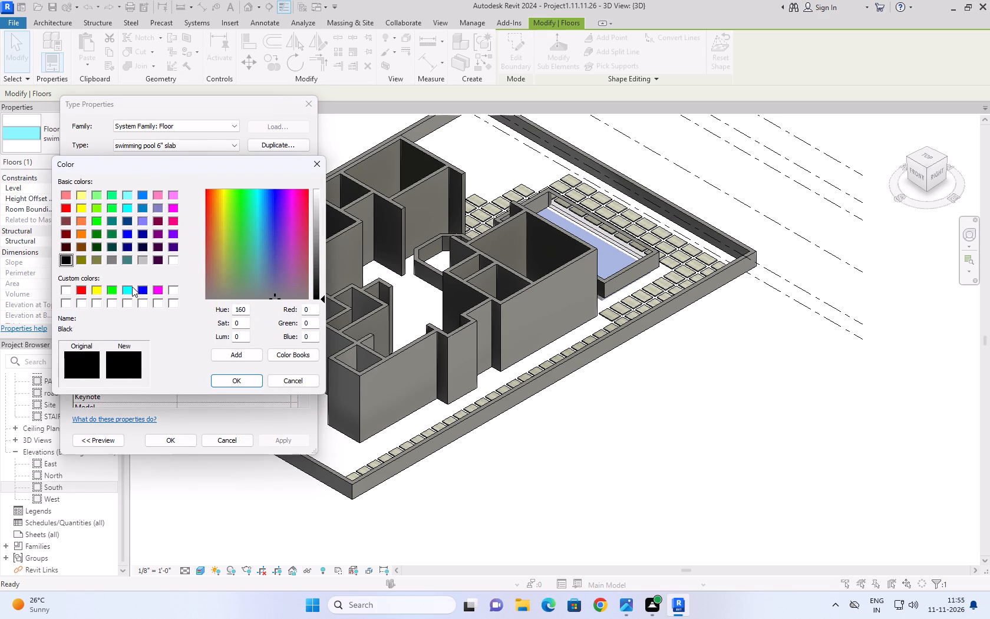
left_click(131, 287)
left_click(243, 383)
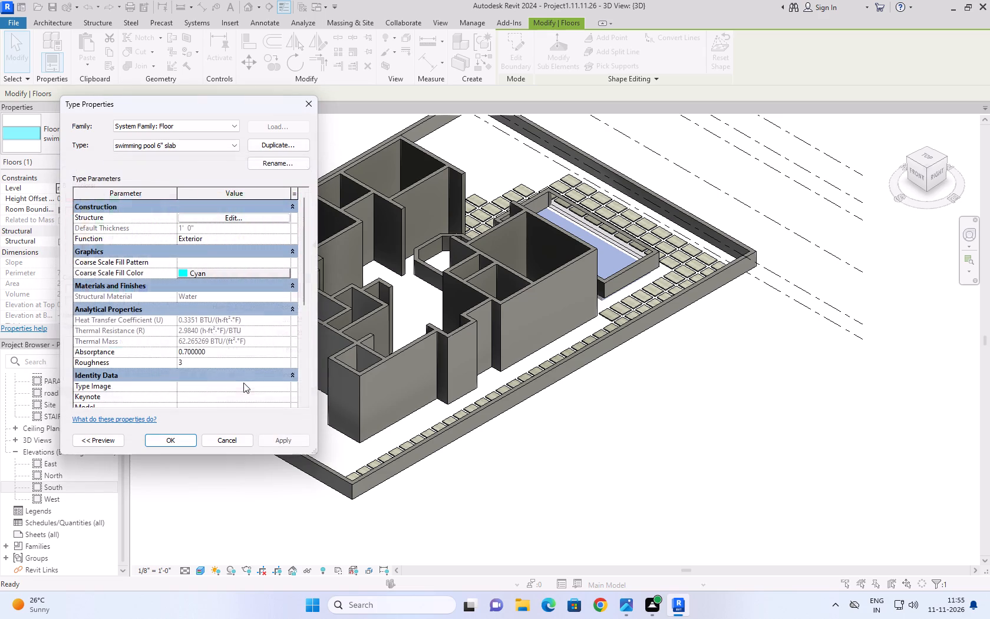
left_click(298, 438)
left_click(248, 271)
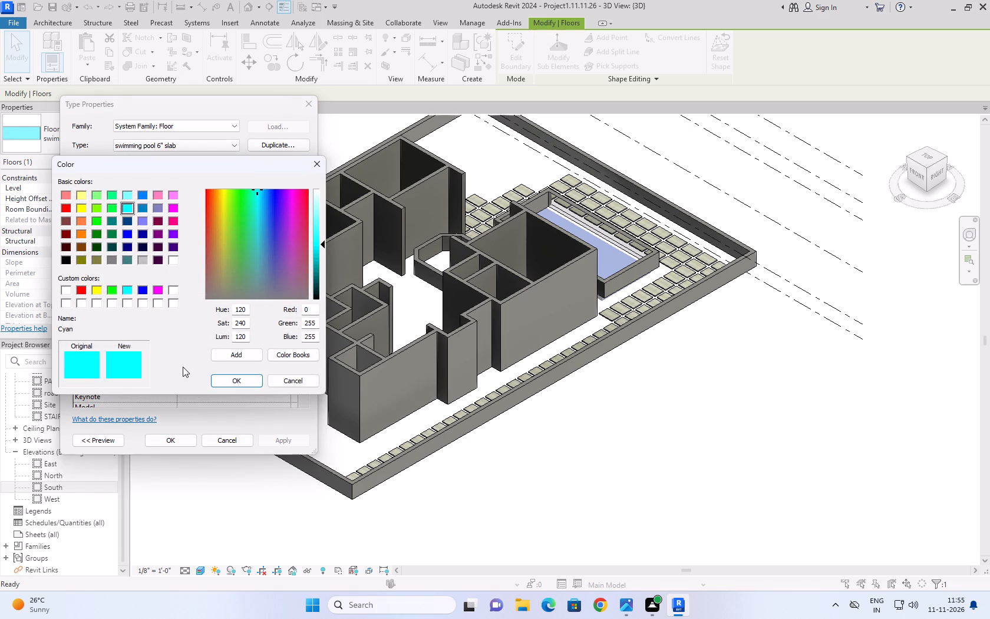
left_click(188, 440)
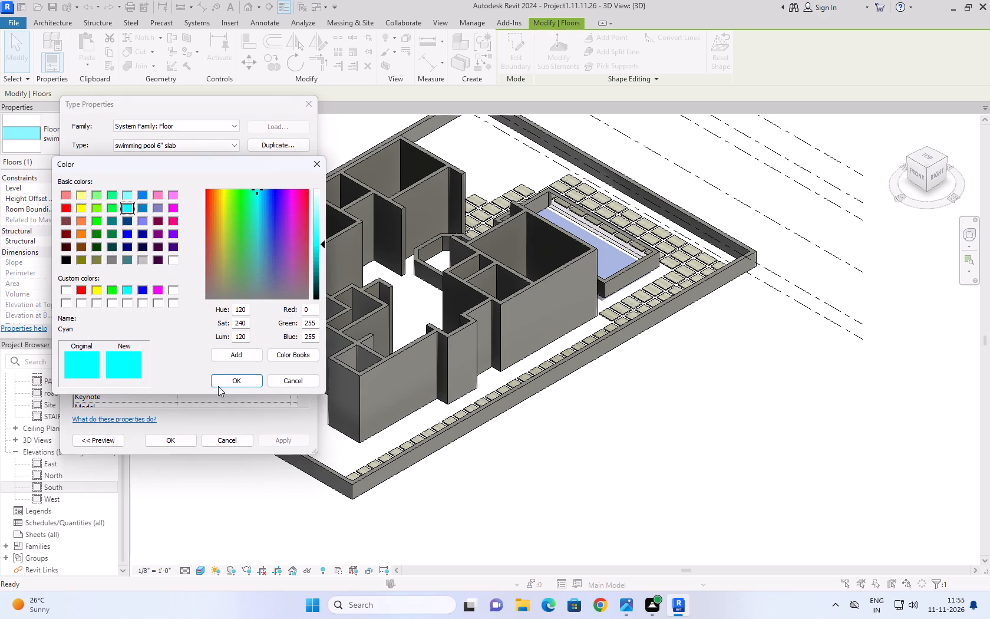
left_click(225, 377)
left_click(273, 436)
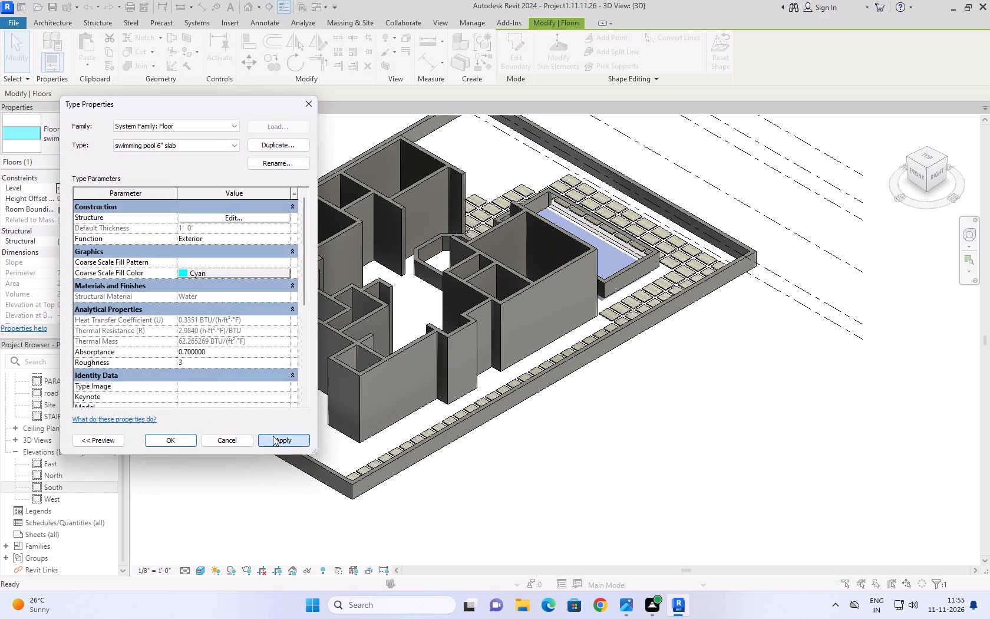
left_click(171, 442)
left_click(594, 444)
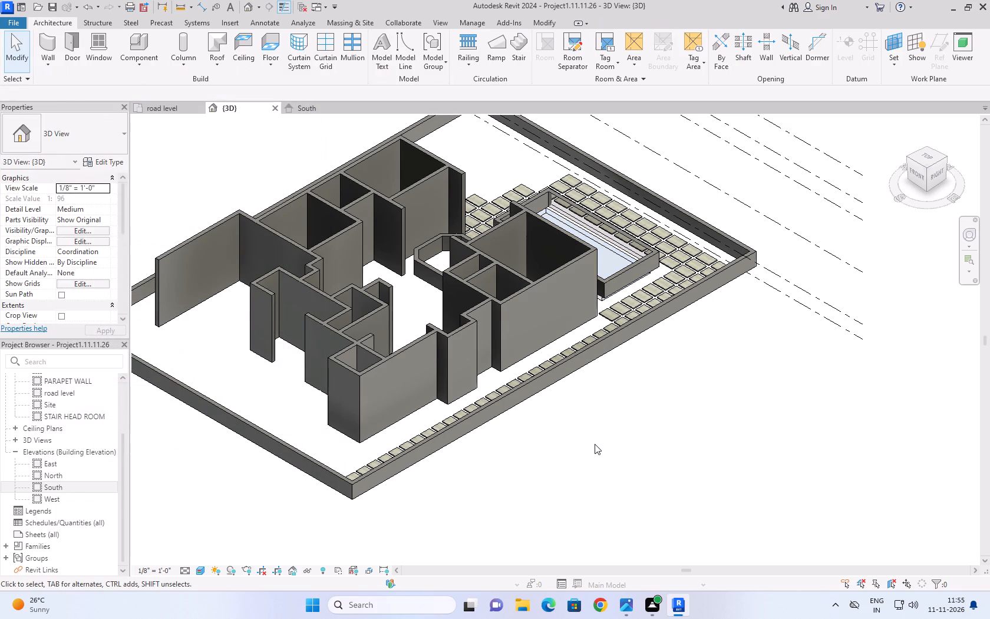
Examine the pool slab and the surrounding stone pavers in the 3D view with the Realistic visual style.
scroll(610, 244, "up", 8)
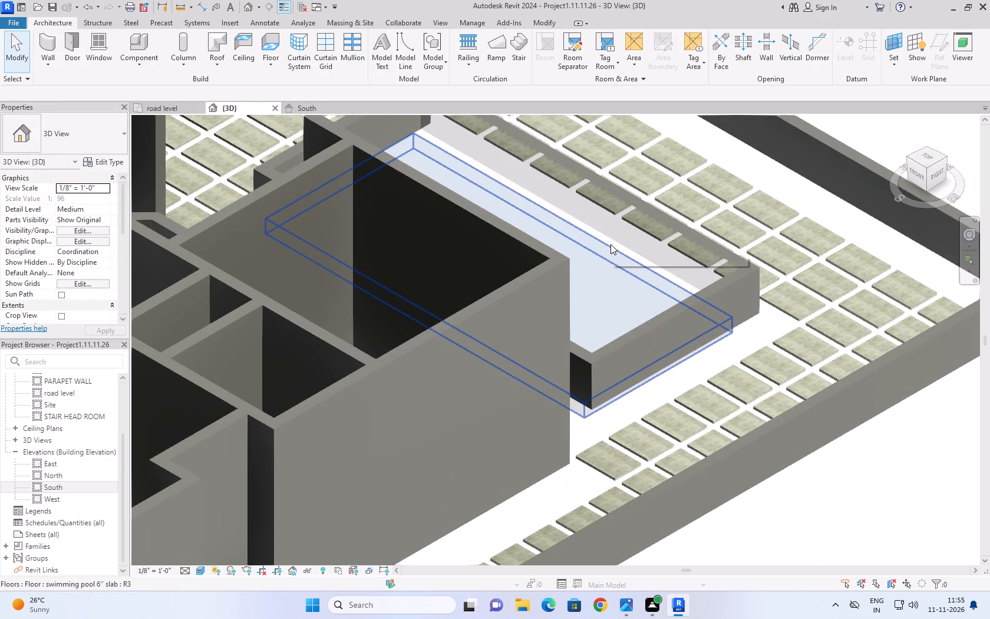
left_click(200, 570)
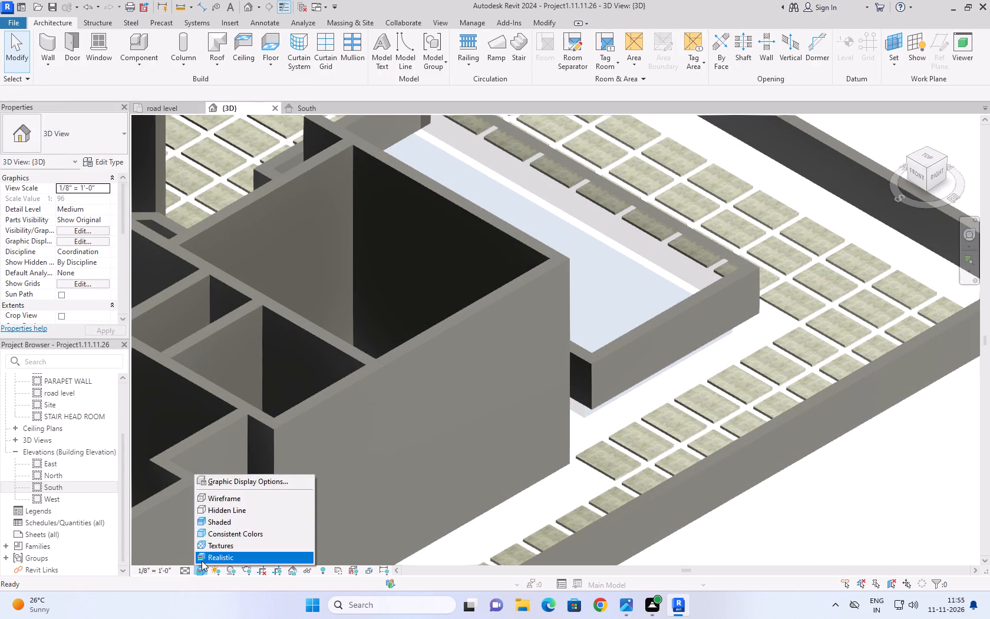
left_click(202, 560)
scroll(584, 389, "down", 8)
left_click(647, 440)
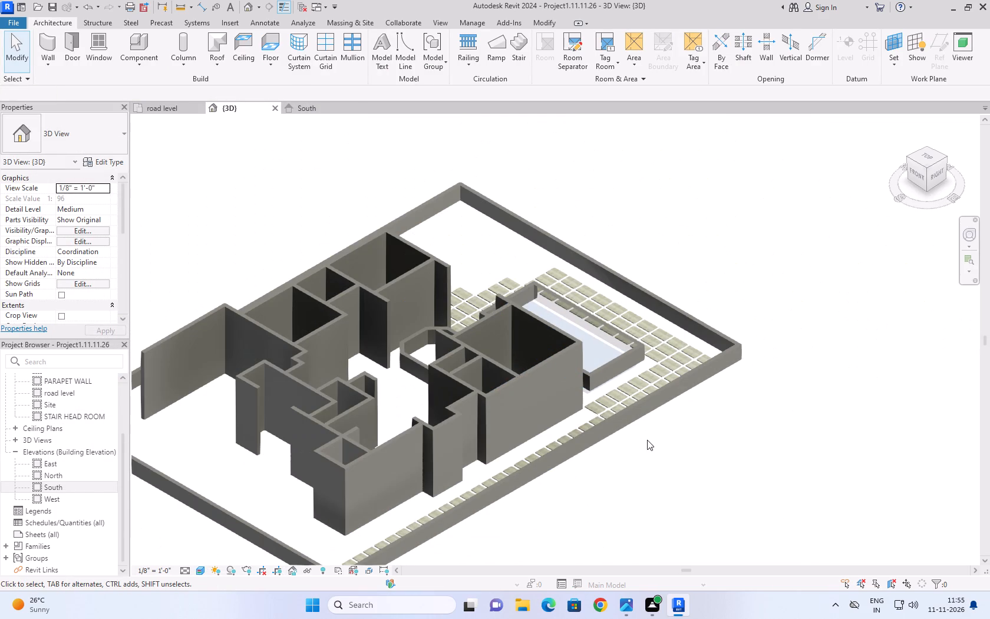
left_click(604, 347)
left_click(672, 463)
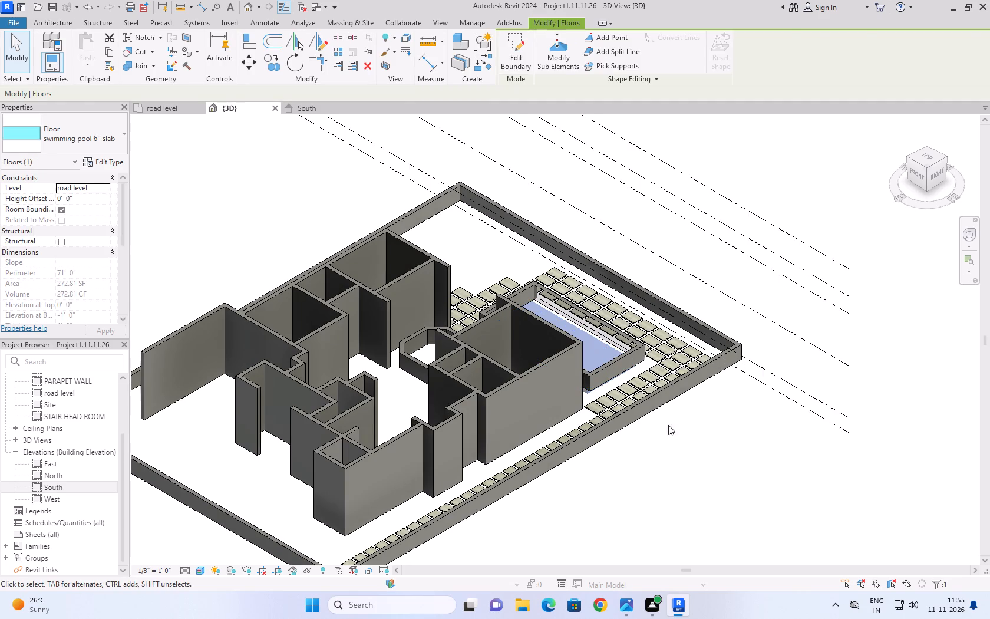
left_click(651, 377)
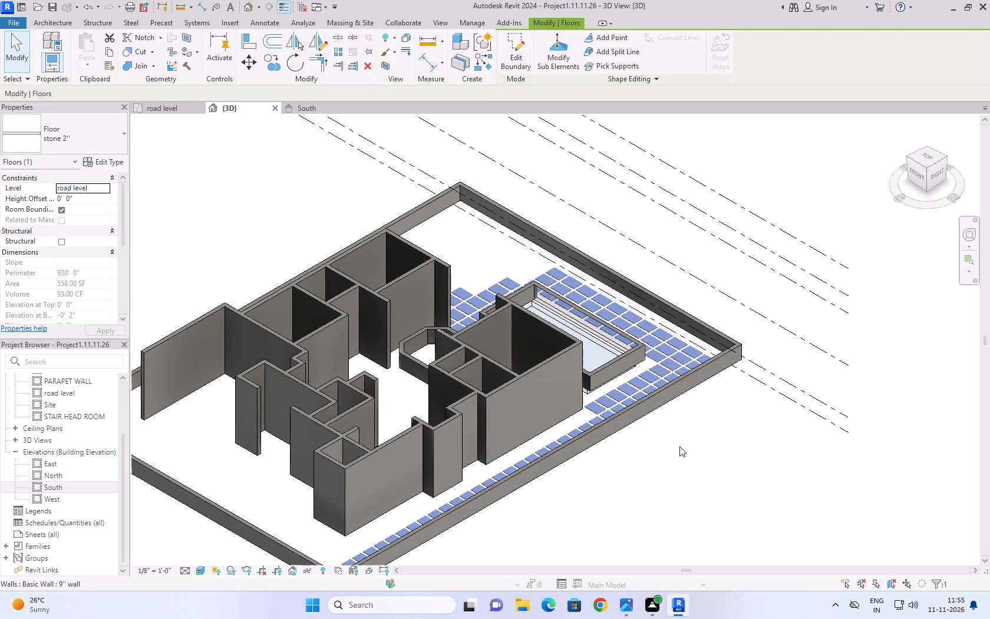
left_click(749, 501)
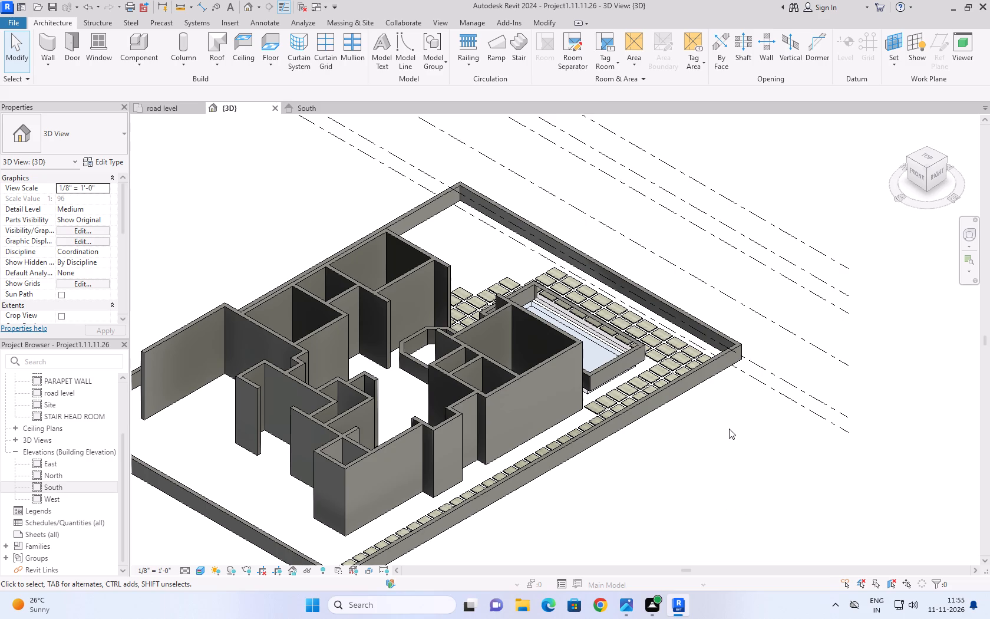
left_click(269, 329)
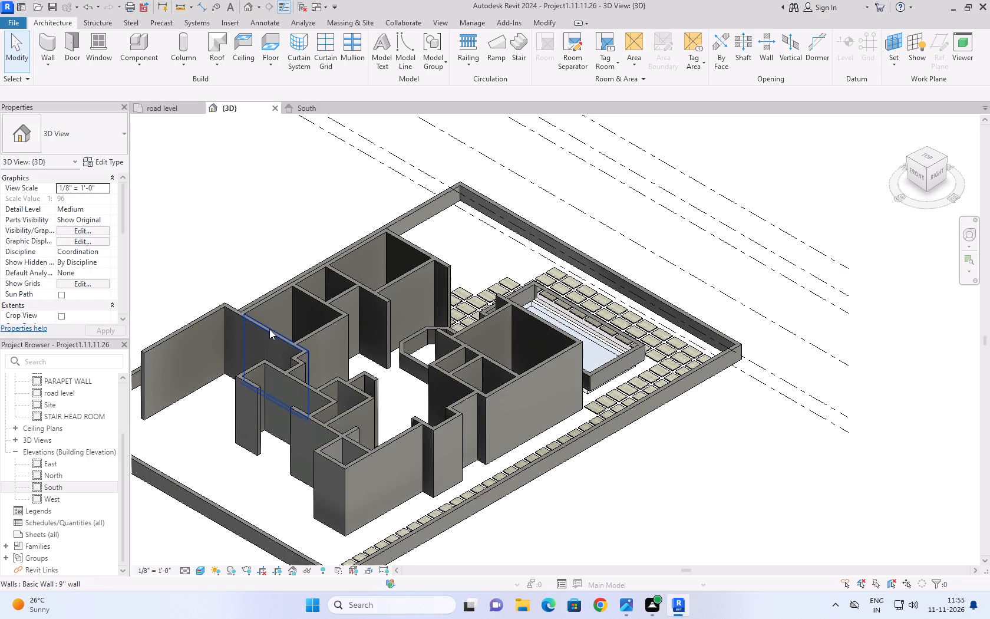
Review the road level and GF FLOOR floor plans, ending in the road level plan.
left_click(147, 106)
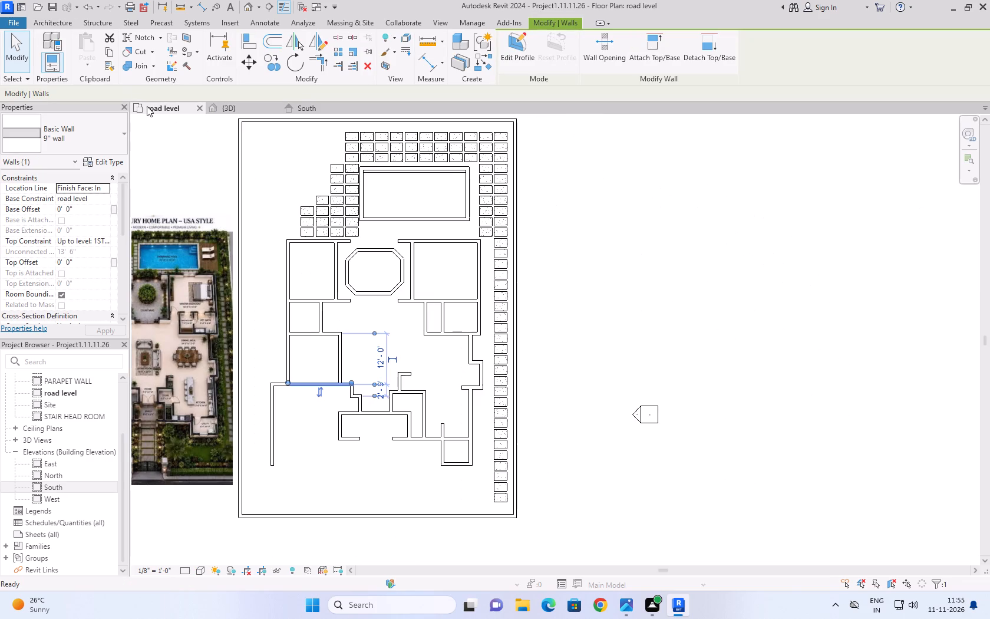
left_click(678, 205)
scroll(610, 250, "down", 3)
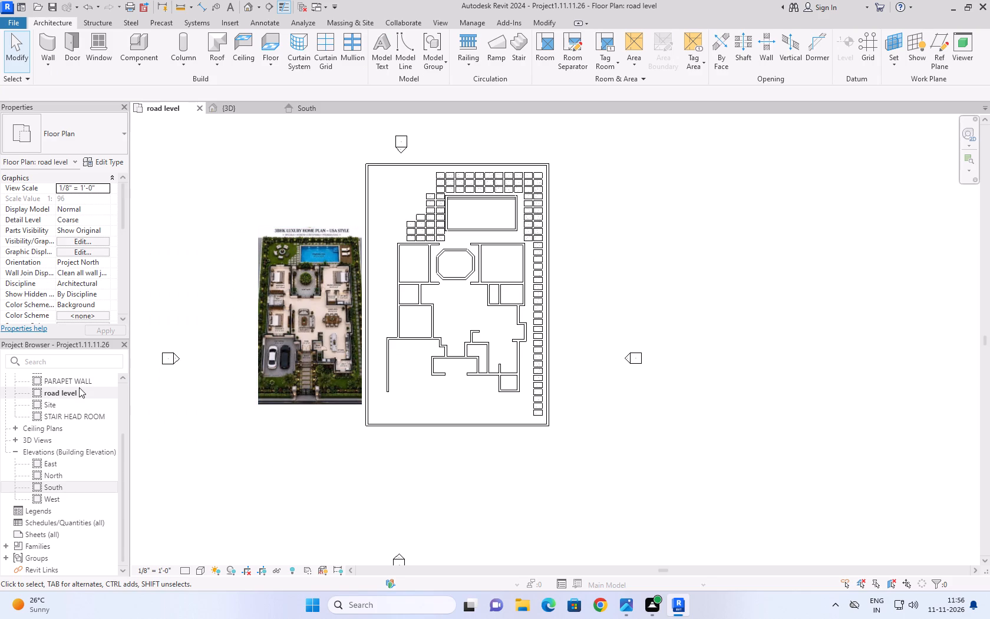
scroll(79, 387, "up", 1)
left_click(80, 422)
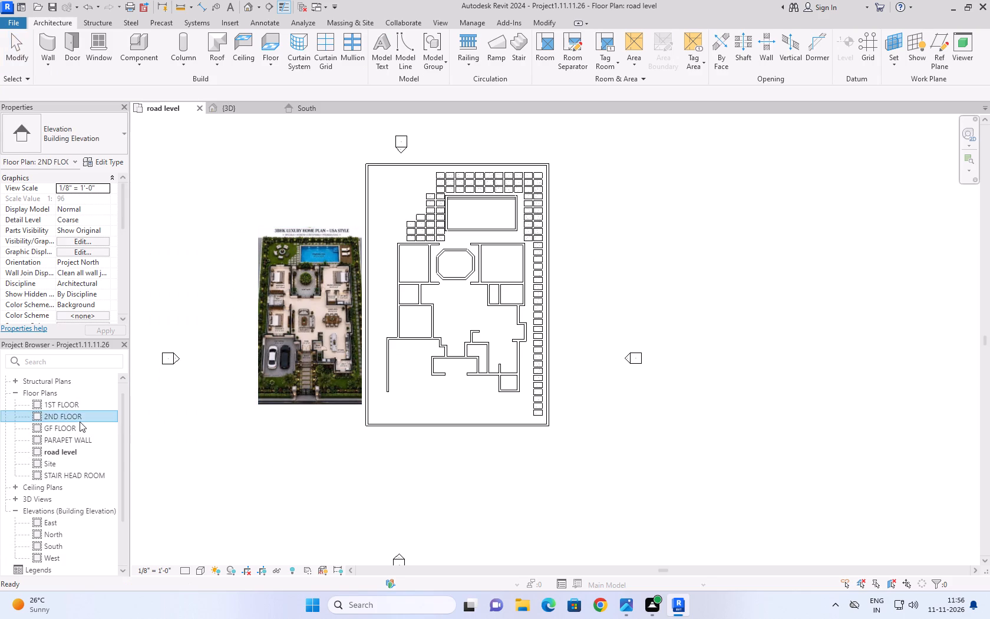
double_click(80, 427)
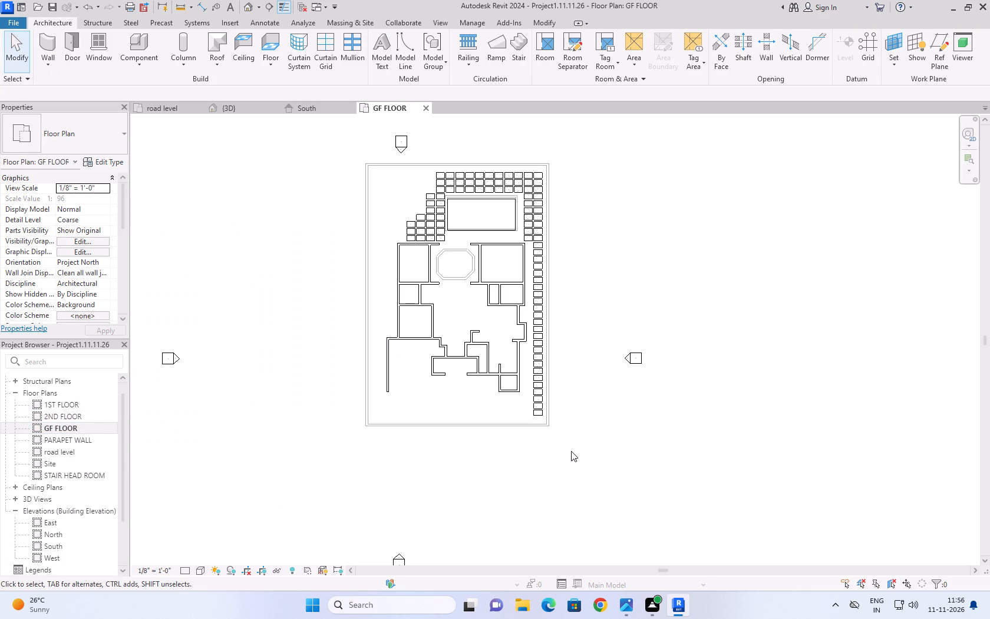
scroll(618, 333, "up", 1)
middle_click_drag(618, 334, 558, 371)
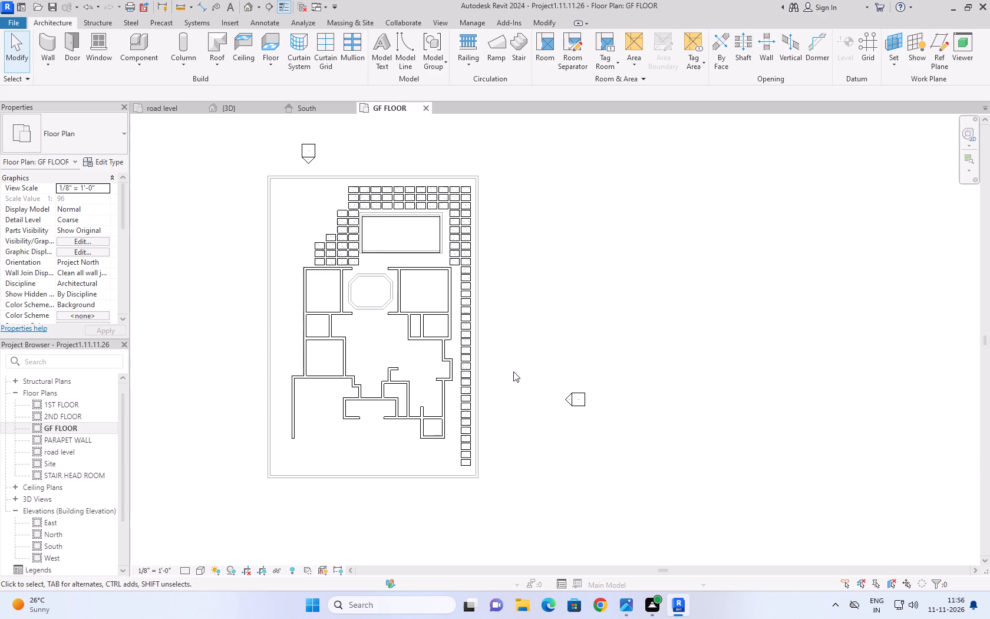
left_click(174, 115)
left_click(174, 110)
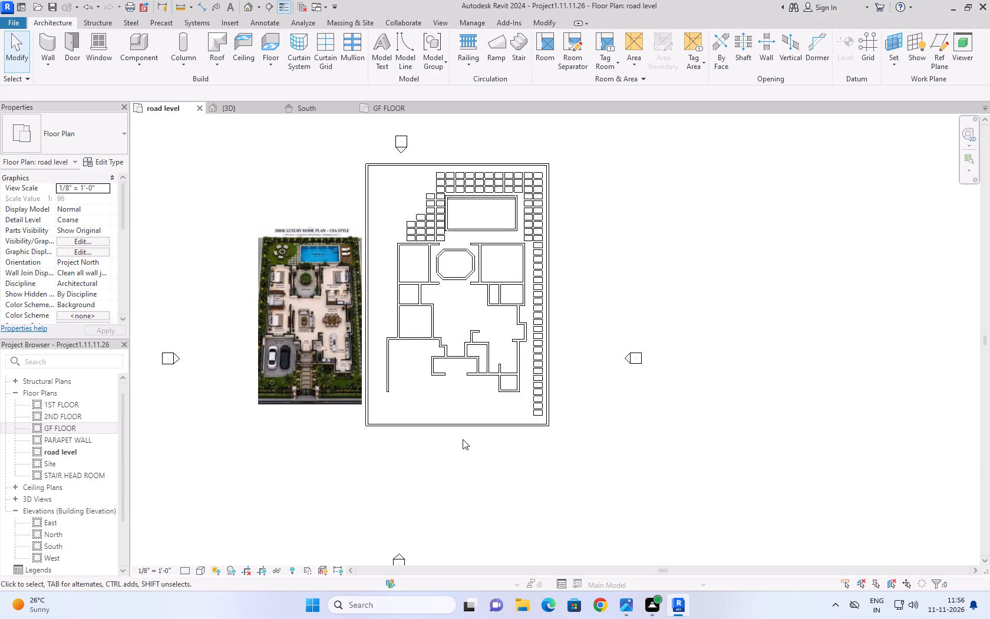
Start a floor in the road level plan and duplicate the swimming pool 6'' slab type as gf slab 6''.
scroll(557, 317, "up", 3)
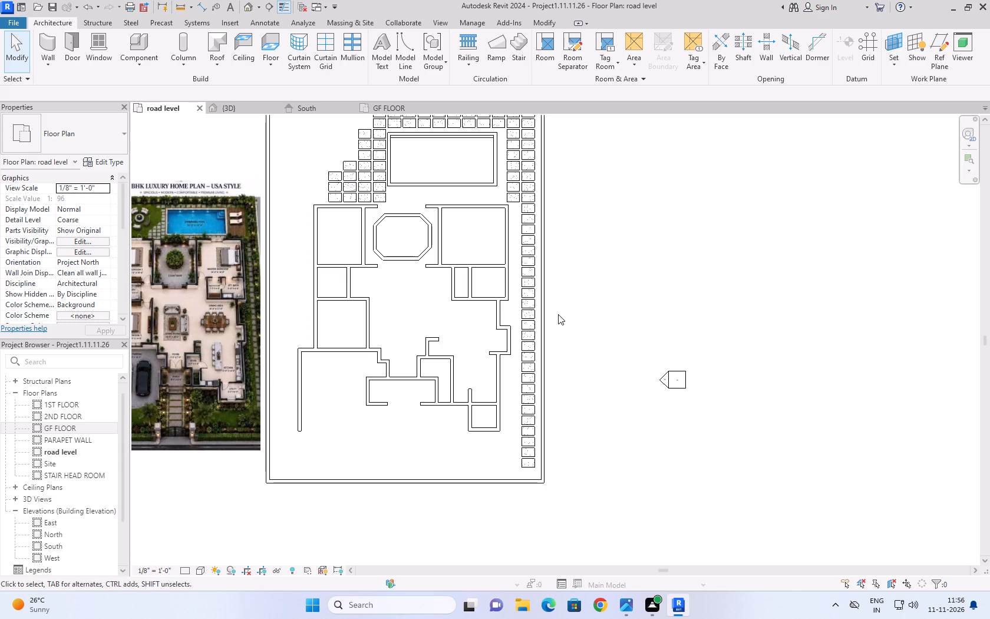
middle_click_drag(566, 308, 562, 321)
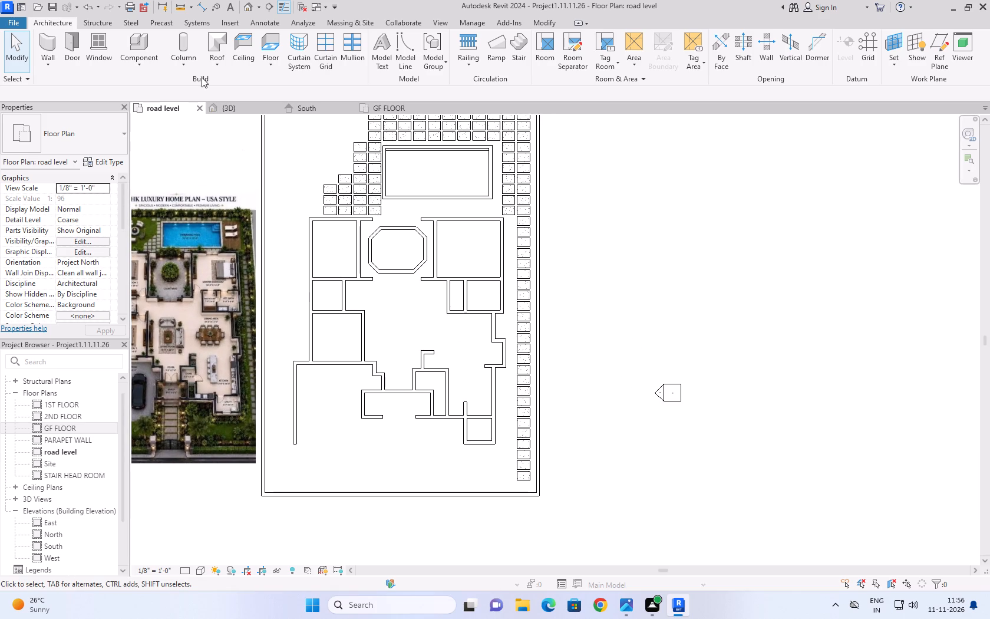
left_click(215, 65)
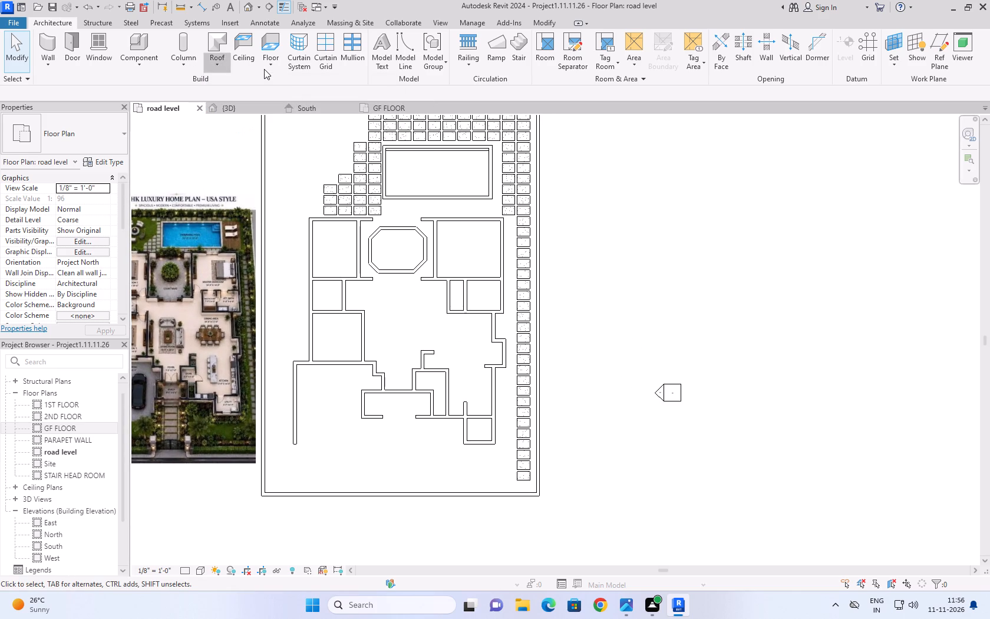
triple_click(264, 69)
left_click(292, 84)
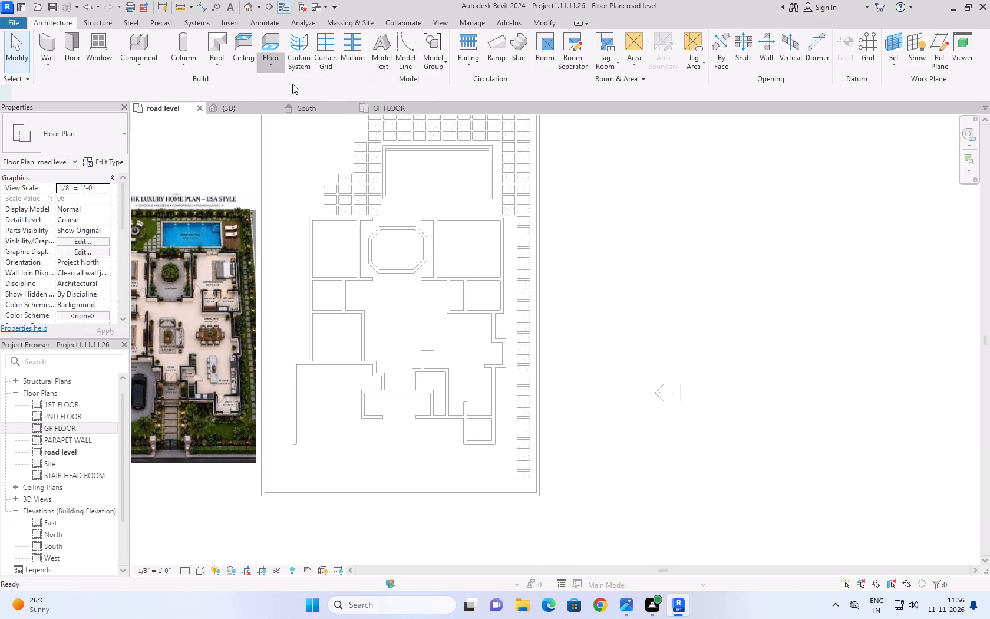
left_click(115, 160)
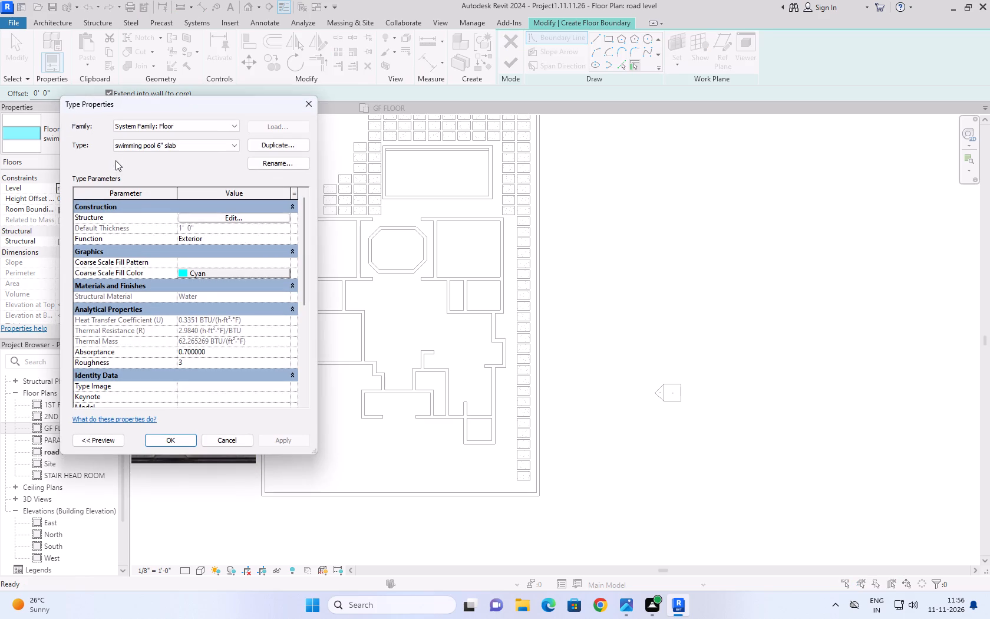
left_click(291, 149)
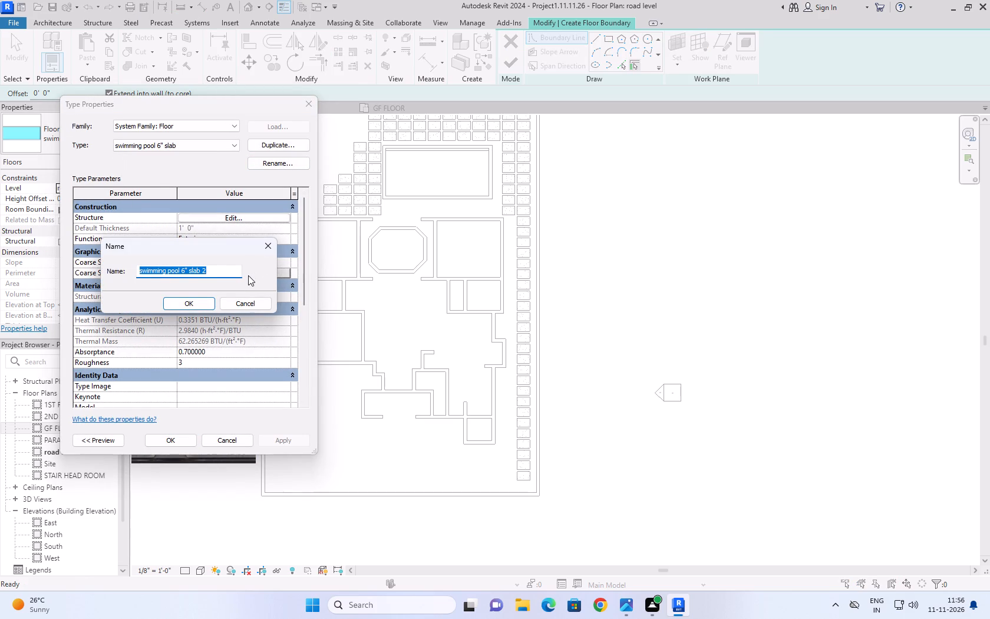
type("gf f")
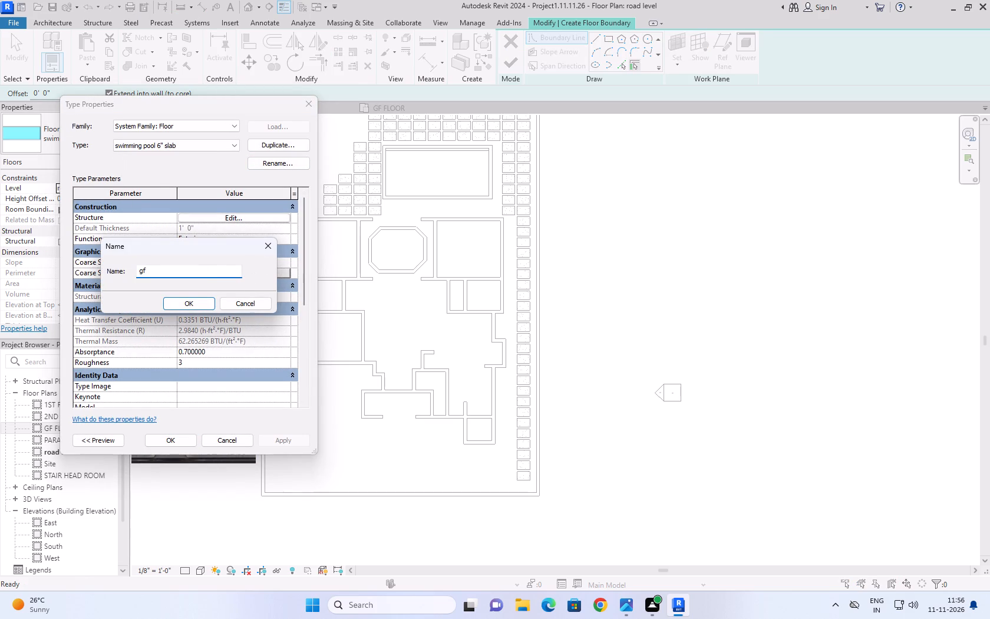
key("BackSpace")
key("BackSpace")
key("BackSpace")
key("BackSpace")
type("fr")
key("BackSpace")
key("BackSpace")
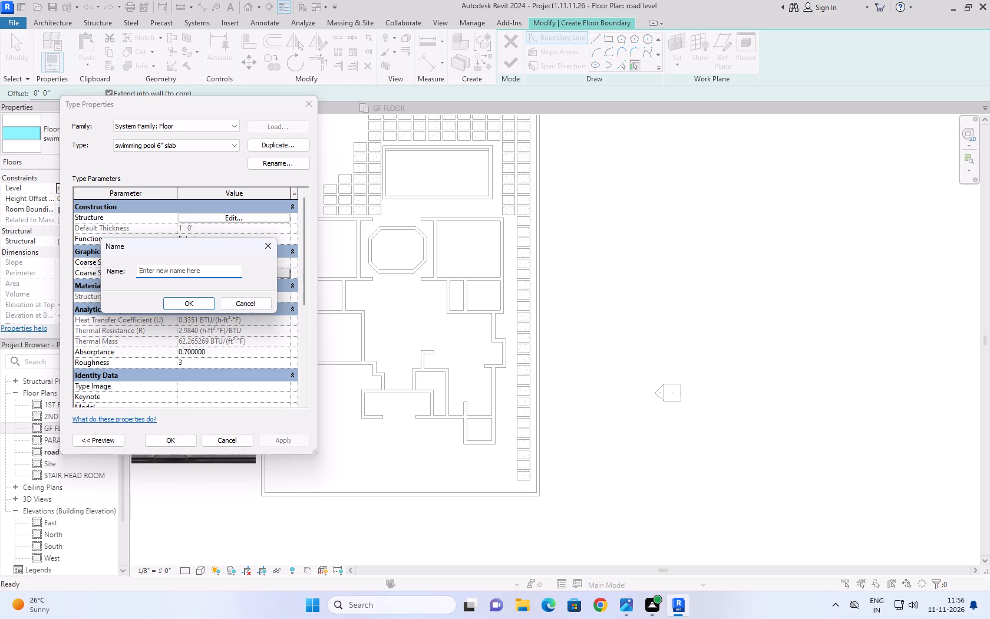
key("BackSpace")
type("gf")
key("space")
type("slab 6")
type("''")
left_click(208, 306)
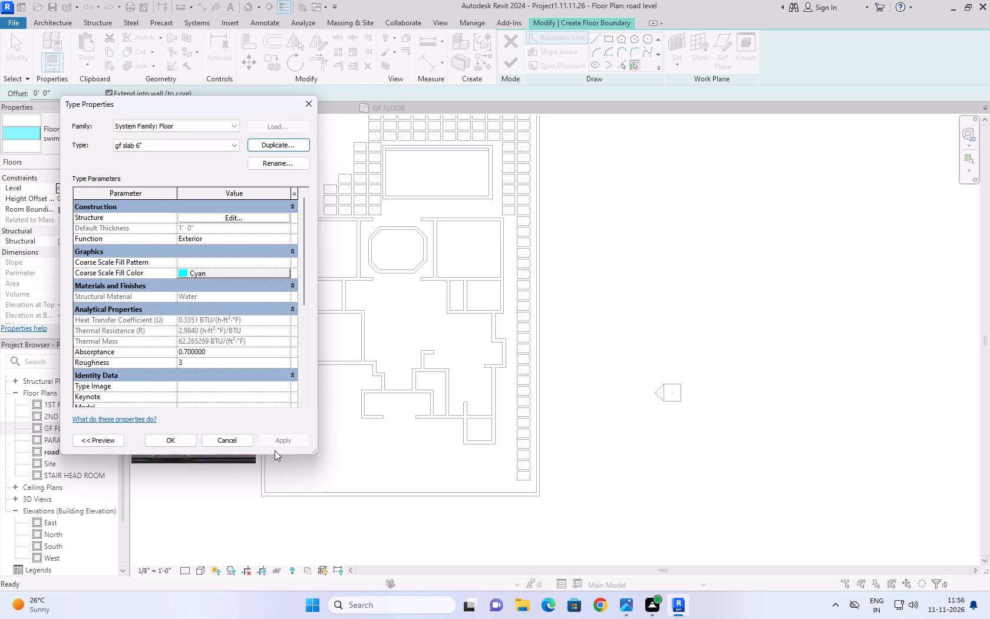
Set the gf slab 6'' type's coarse scale fill color to Black and its function to Interior.
left_click(286, 273)
left_click(66, 261)
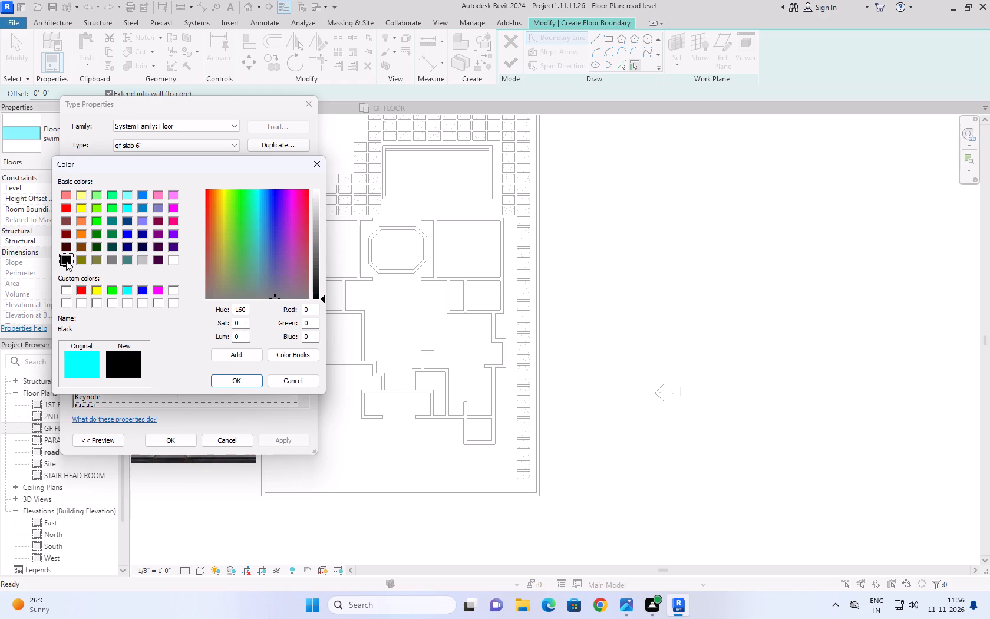
left_click(236, 378)
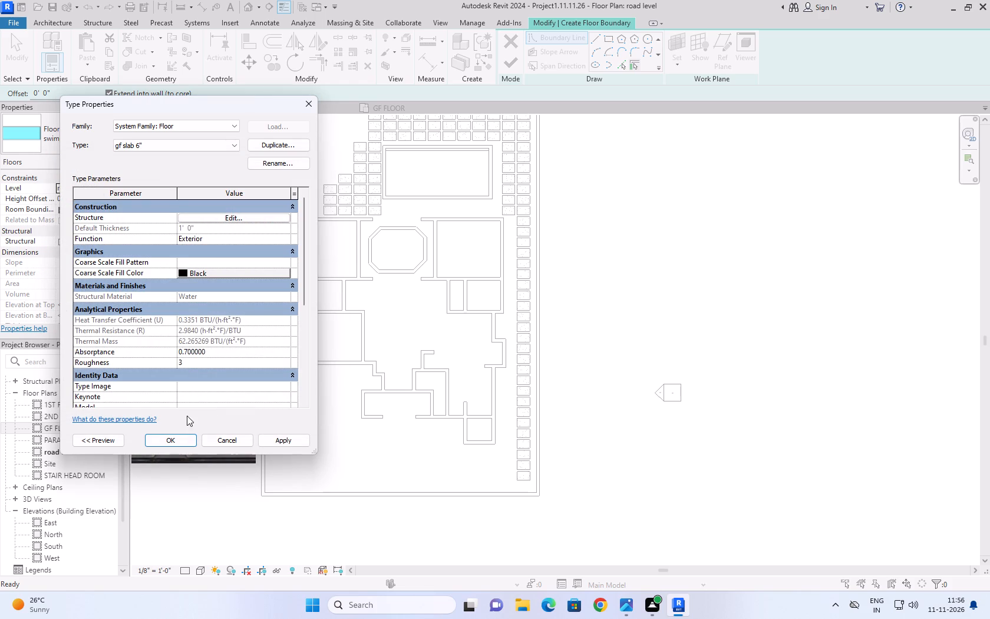
left_click(286, 239)
left_click(232, 251)
Set the gf slab 6'' structure layer thickness to 6'' and apply the type changes.
left_click(246, 218)
left_click(195, 242)
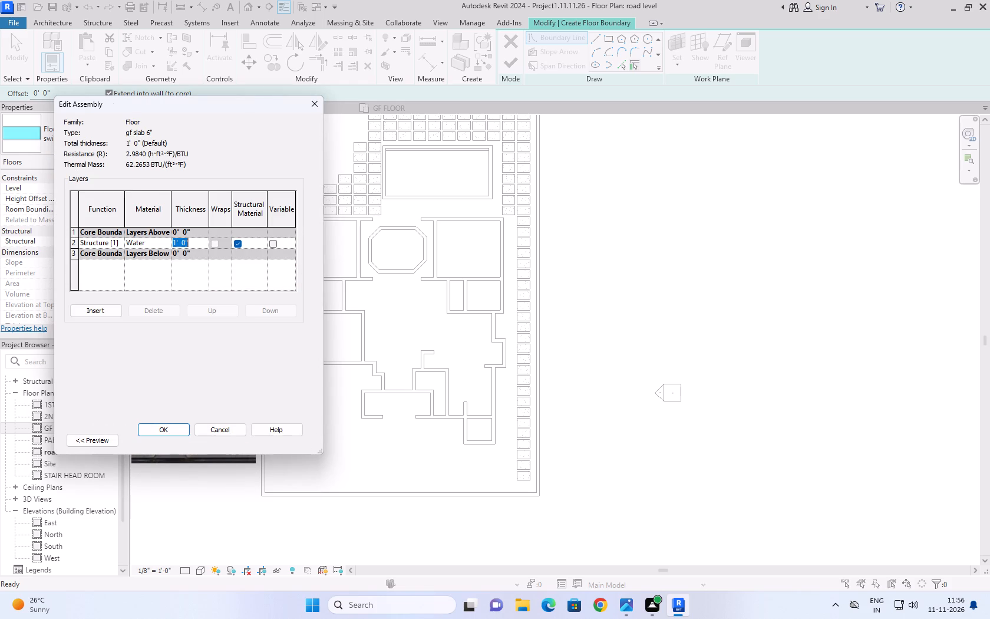
type("6''")
left_click(167, 423)
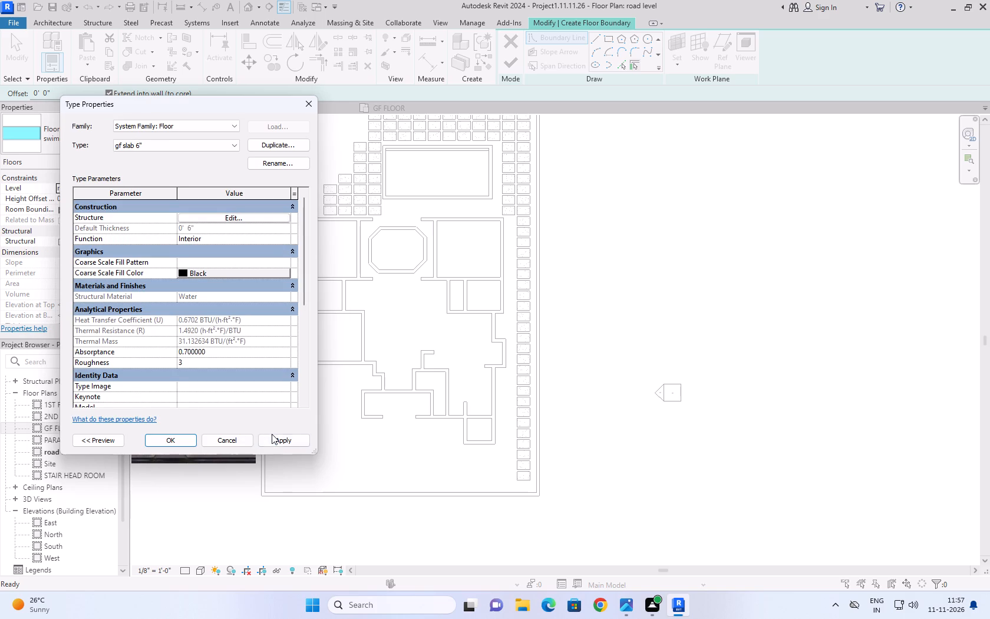
left_click(276, 436)
left_click(164, 438)
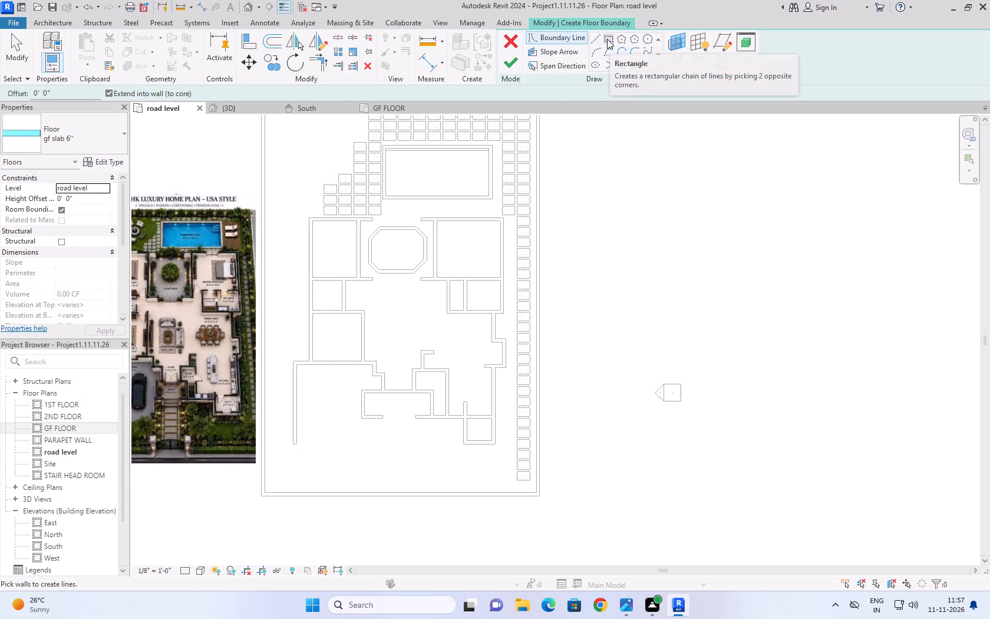
Sketch floor boundary lines along the house's north wall, about 22'-6" down the east wall, and about 2'-0" inward at the jog.
left_click(600, 38)
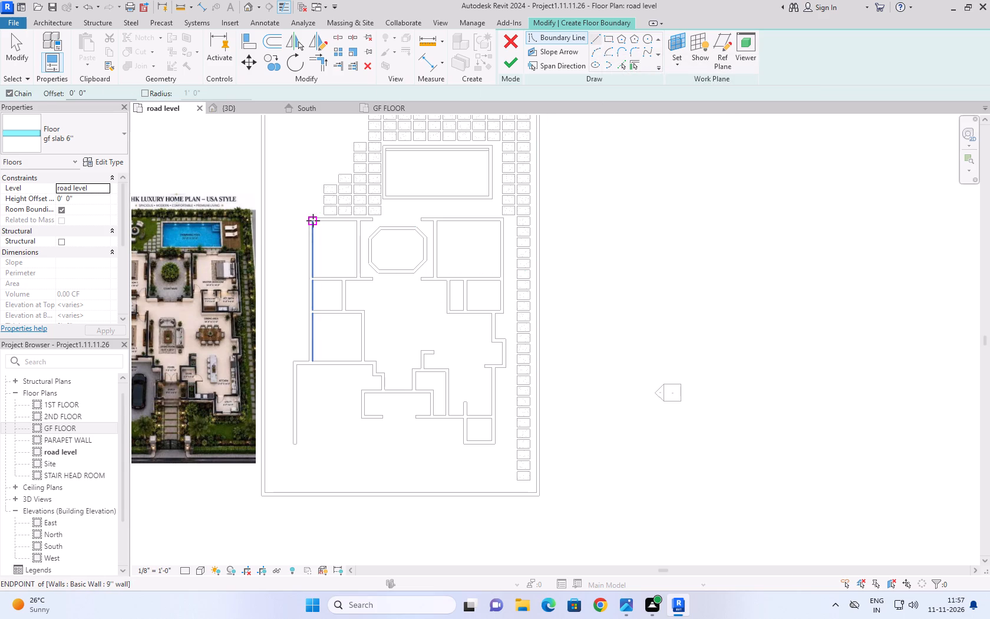
scroll(311, 218, "up", 5)
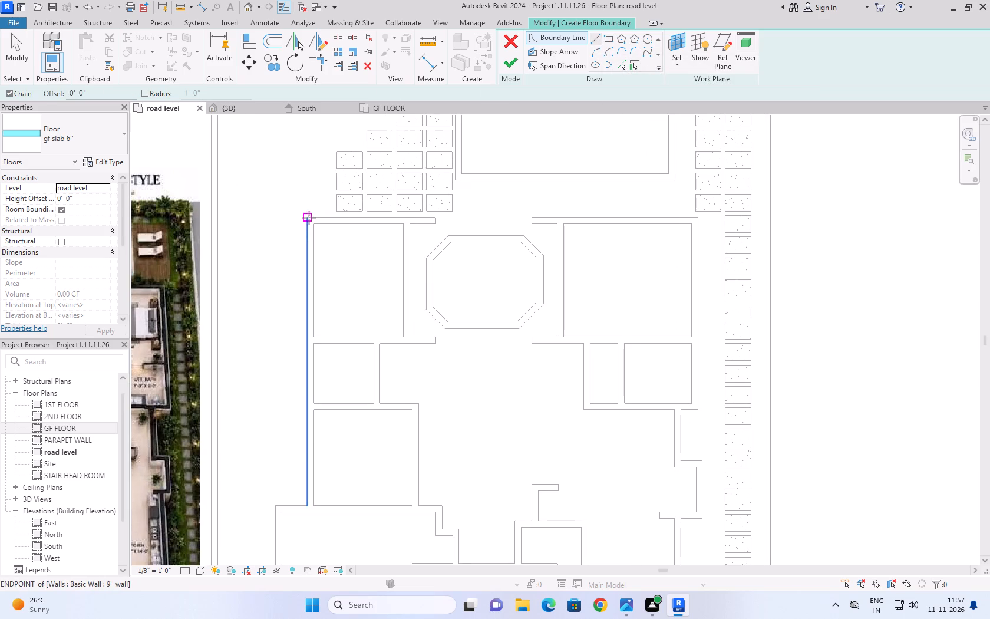
left_click(309, 218)
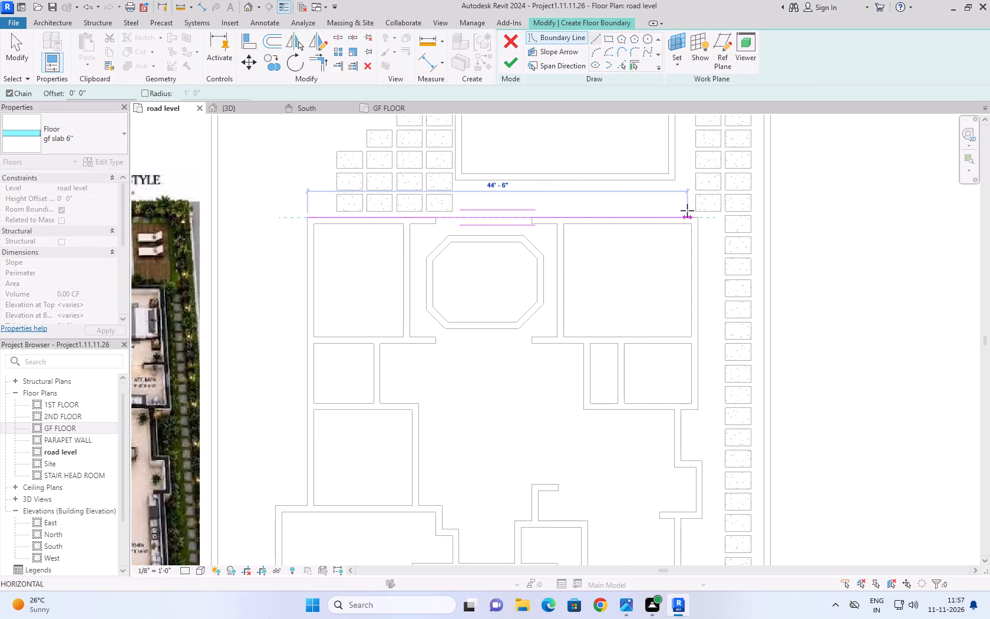
left_click(698, 216)
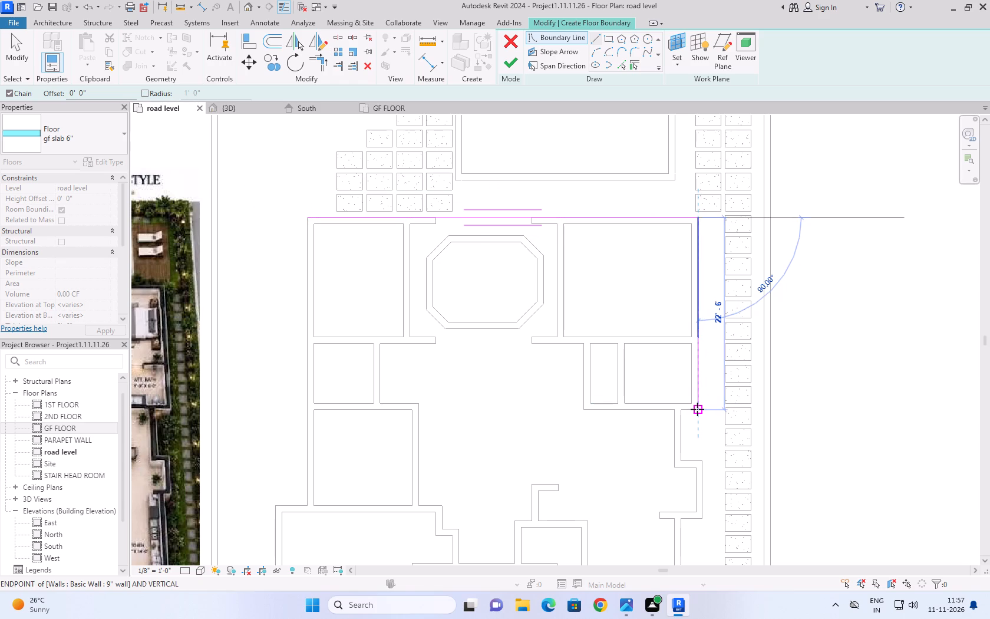
scroll(697, 409, "up", 10)
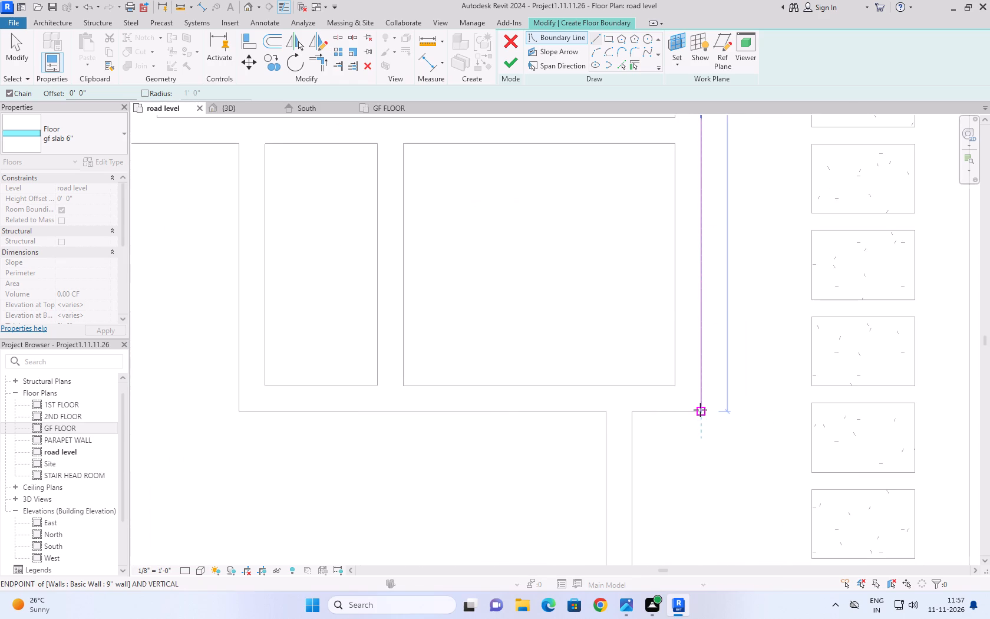
left_click(700, 410)
left_click(635, 411)
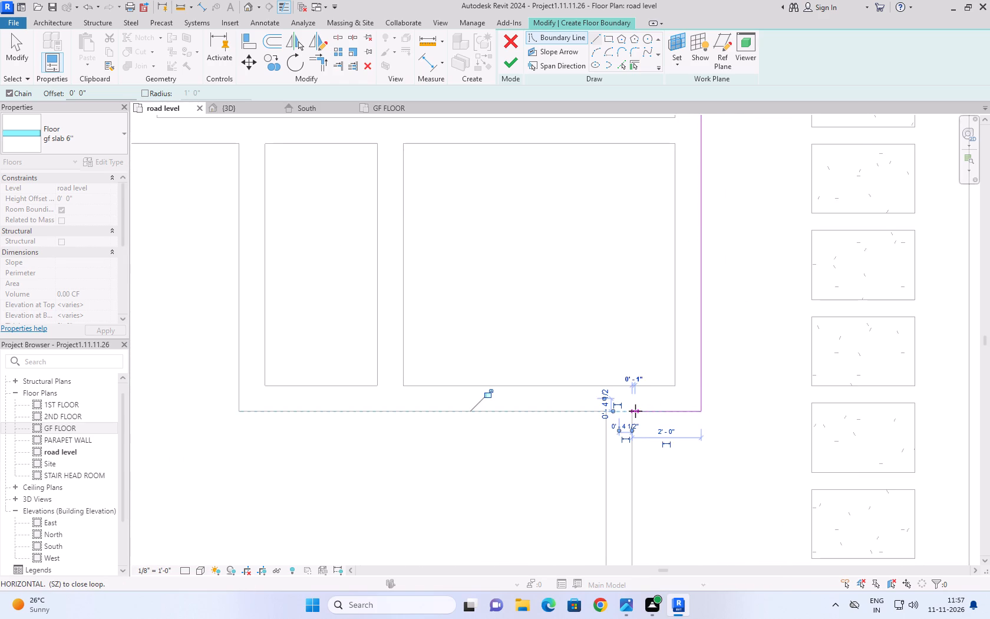
Continue the floor boundary about 6'-0" down the east wall and around the projecting bay, stepping out about 2'-6" and back to the wall.
scroll(635, 411, "down", 14)
scroll(632, 455, "up", 9)
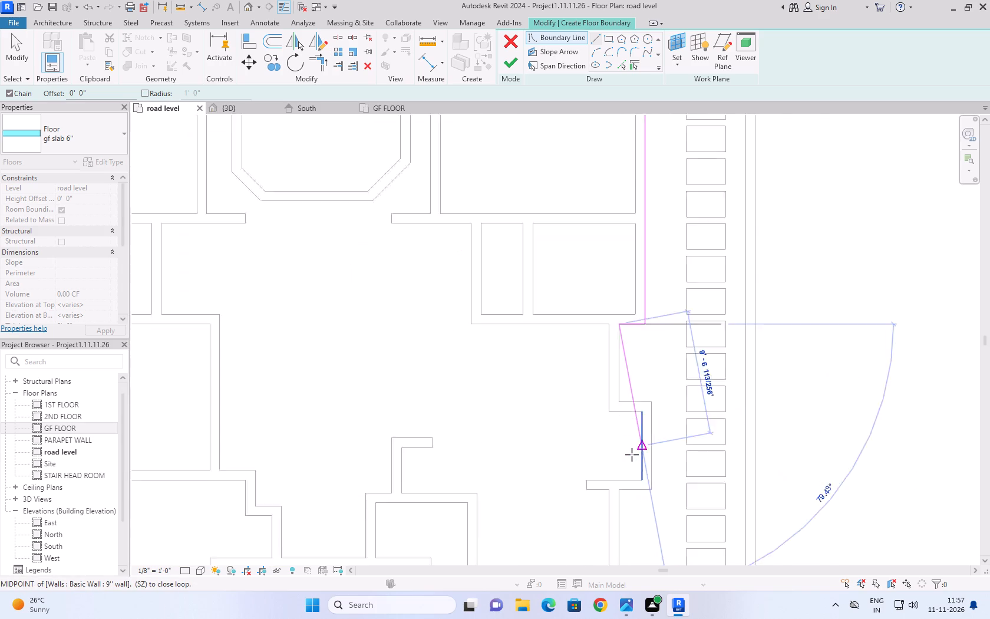
scroll(632, 455, "up", 3)
left_click(609, 345)
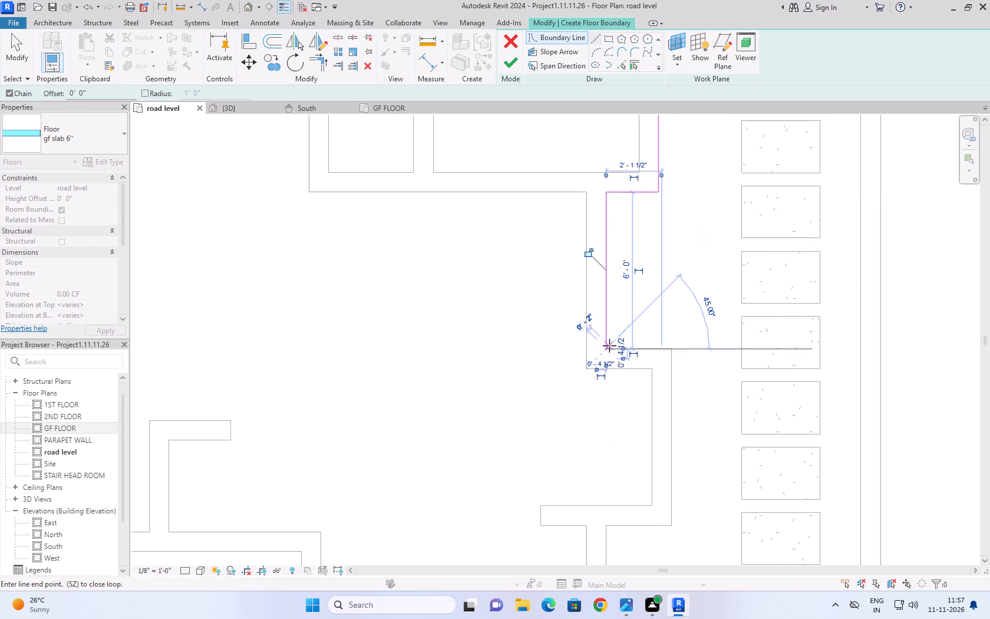
left_click(671, 348)
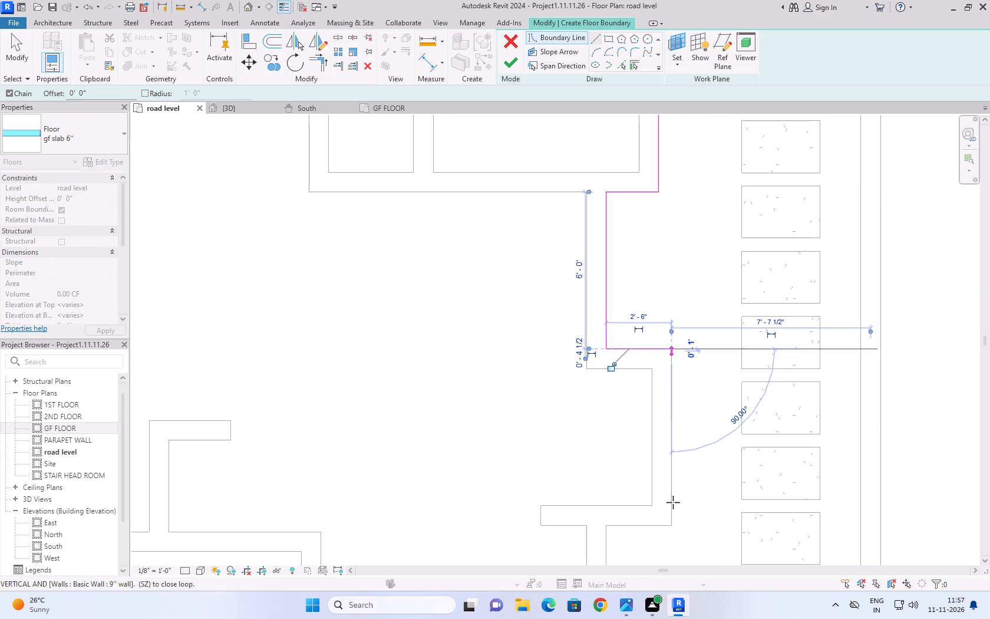
left_click(672, 526)
scroll(674, 522, "down", 14)
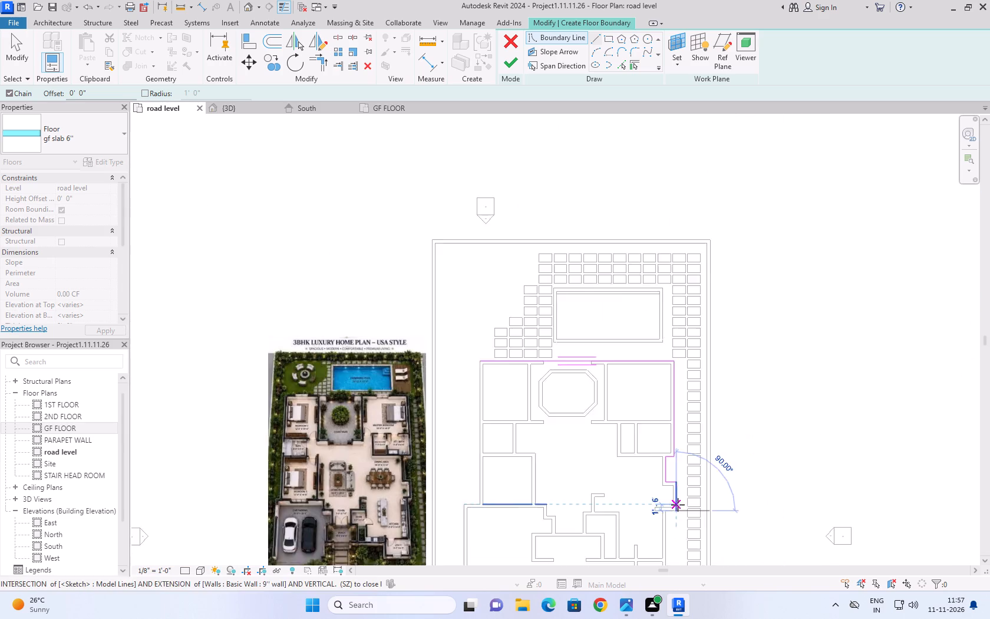
scroll(680, 539, "up", 13)
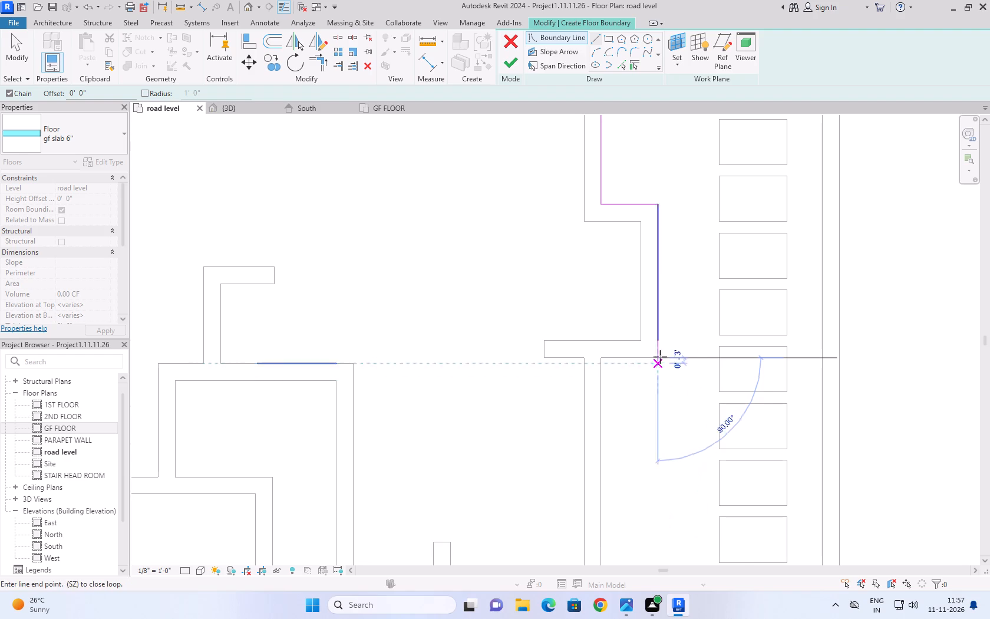
left_click(600, 357)
Continue the floor boundary down the east wall and around the small southeast room, ending about 6'-0" up its west side.
scroll(600, 357, "down", 4)
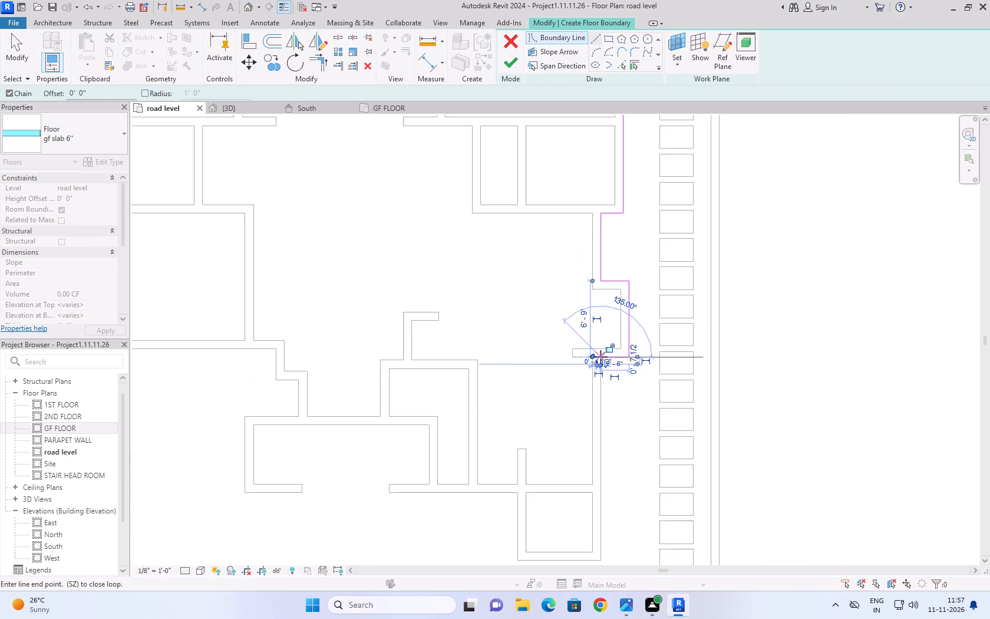
scroll(600, 357, "down", 13)
scroll(608, 406, "up", 13)
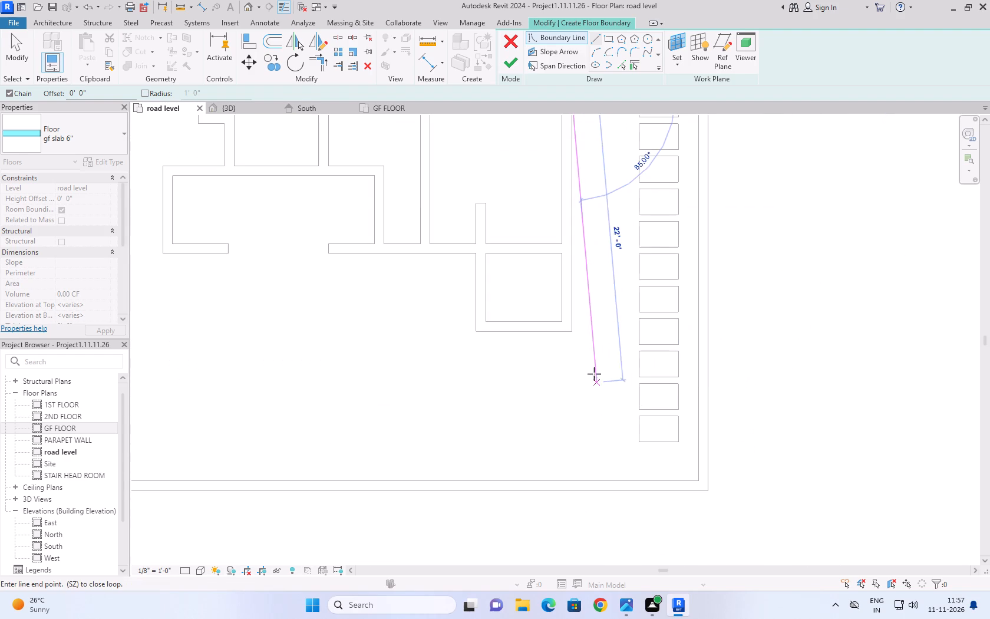
left_click(574, 331)
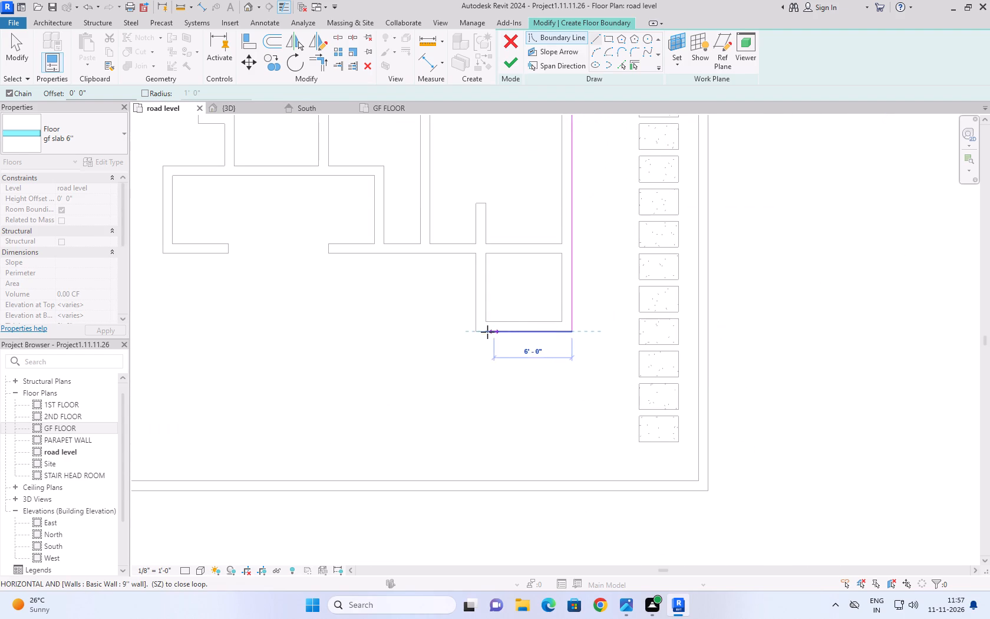
left_click(477, 330)
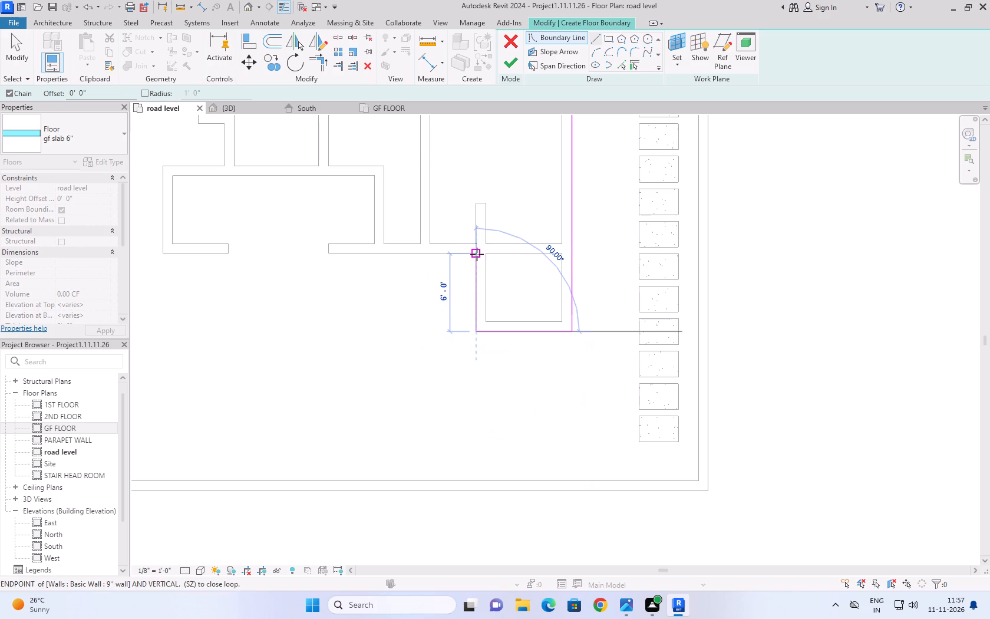
left_click(477, 254)
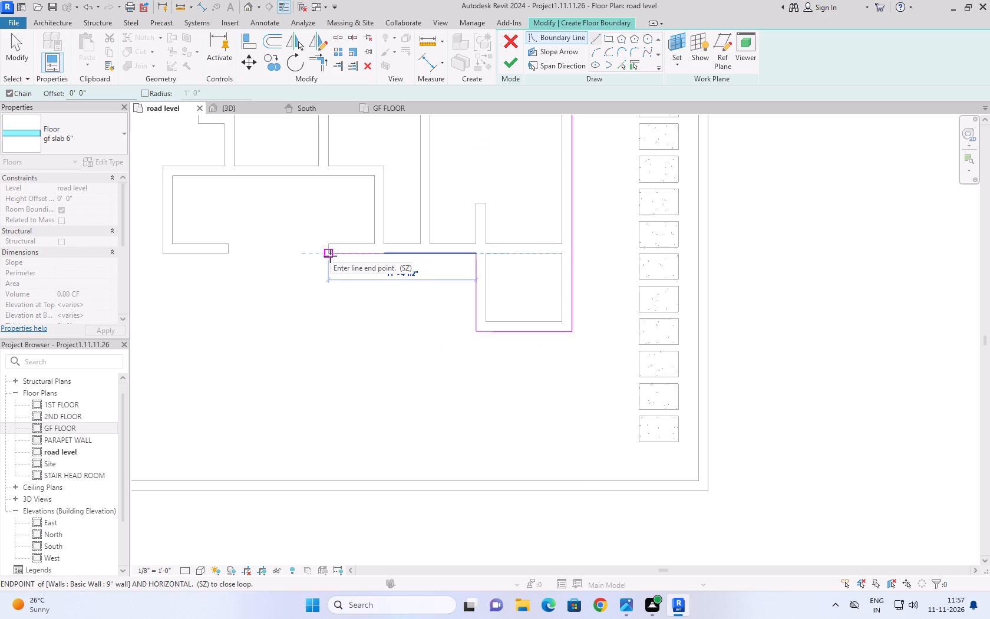
Continue the floor boundary 24'-1 1/2" west along the south wall, then 6'-9" north up the front room's west side.
scroll(330, 256, "down", 8)
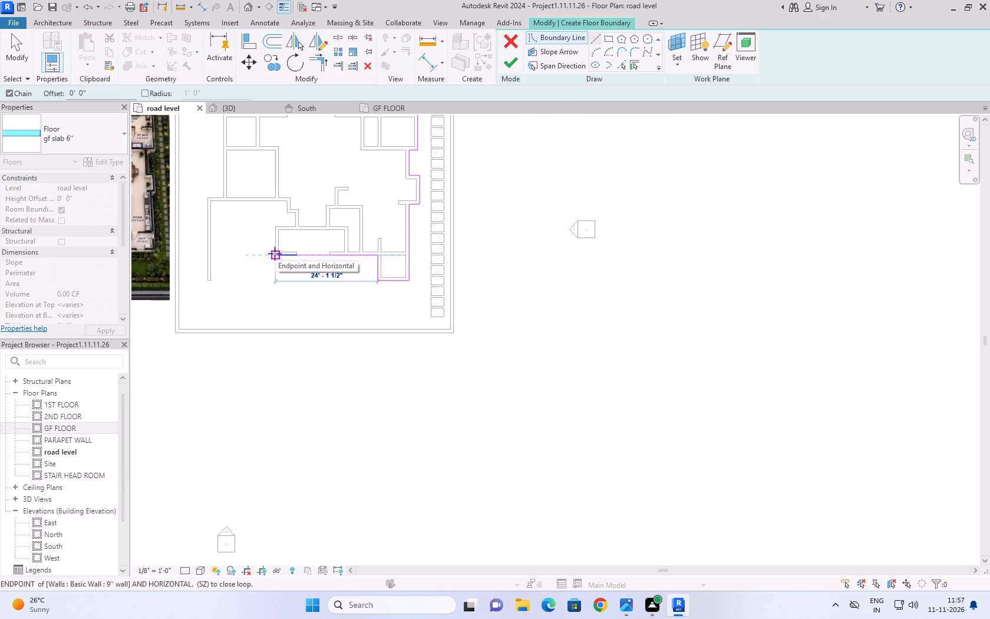
left_click(275, 253)
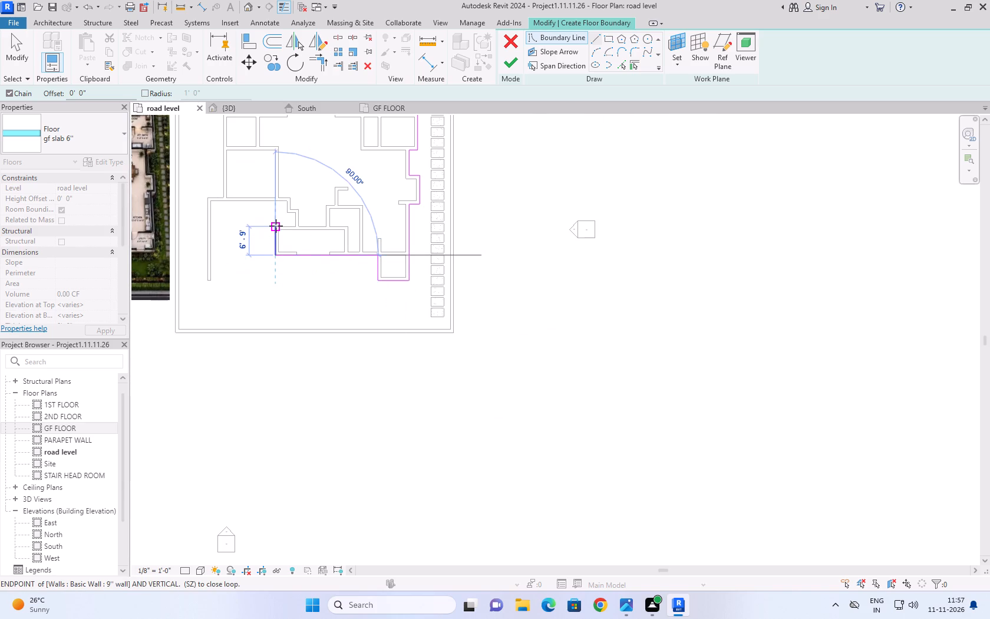
scroll(276, 226, "down", 5)
scroll(276, 226, "up", 4)
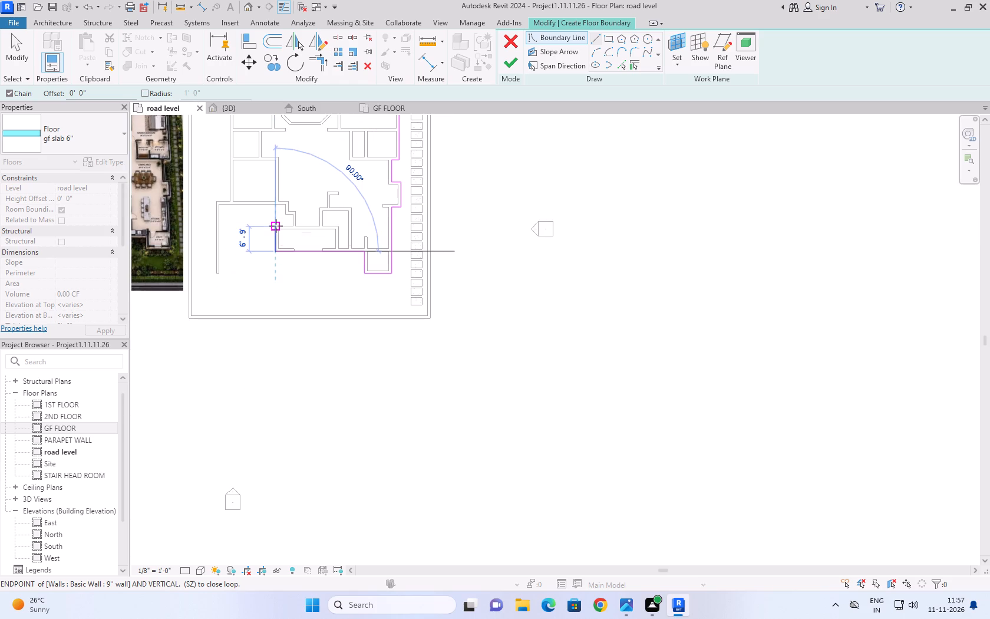
scroll(276, 226, "up", 11)
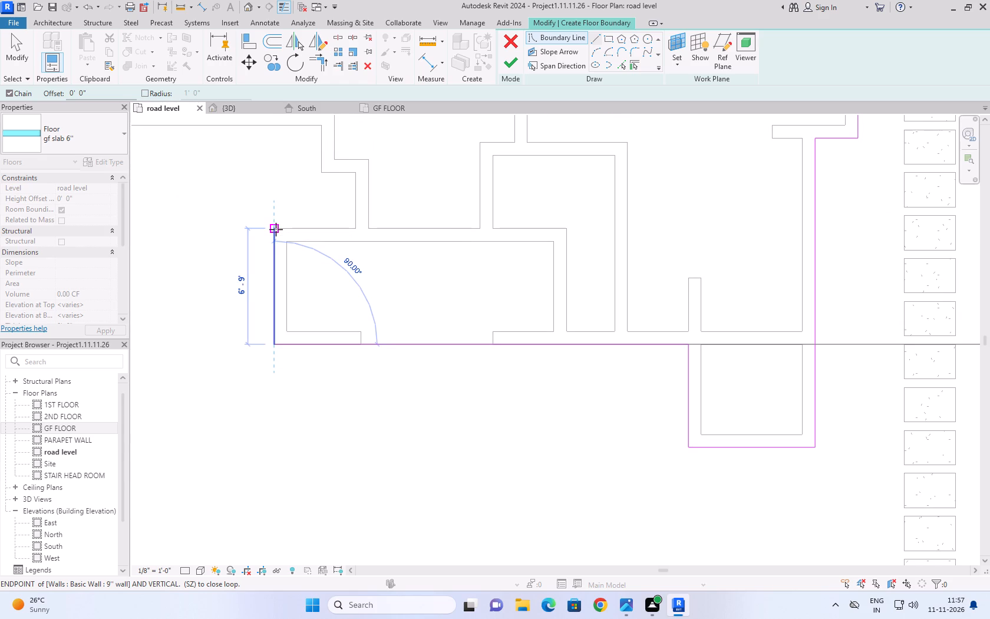
left_click(276, 226)
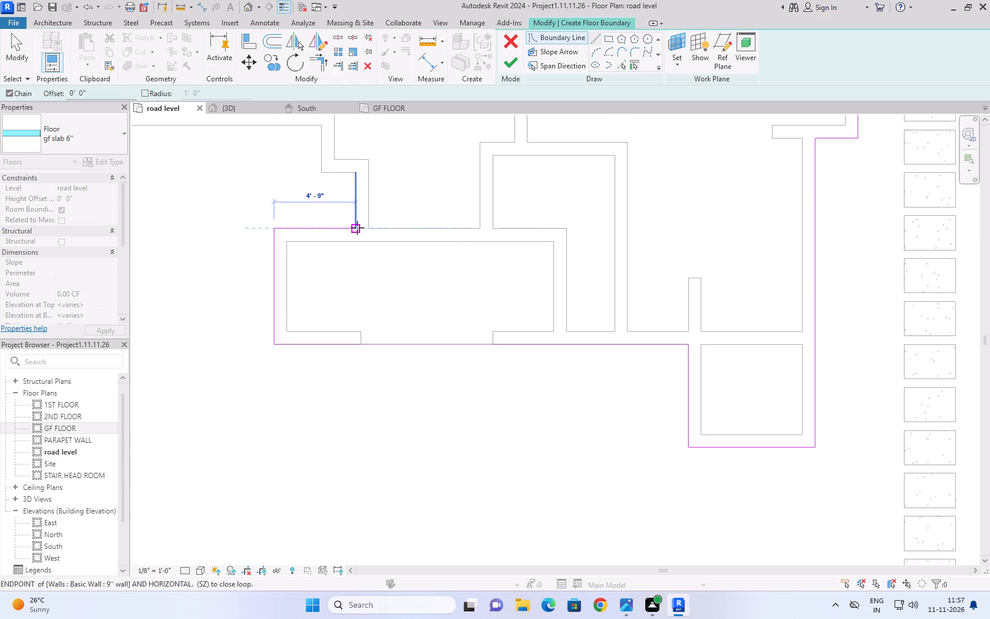
Continue the floor boundary 4'-9" east, north around the 3'-3" and 2'-9" wall steps, and west to the house's west wall.
left_click(357, 227)
left_click(354, 172)
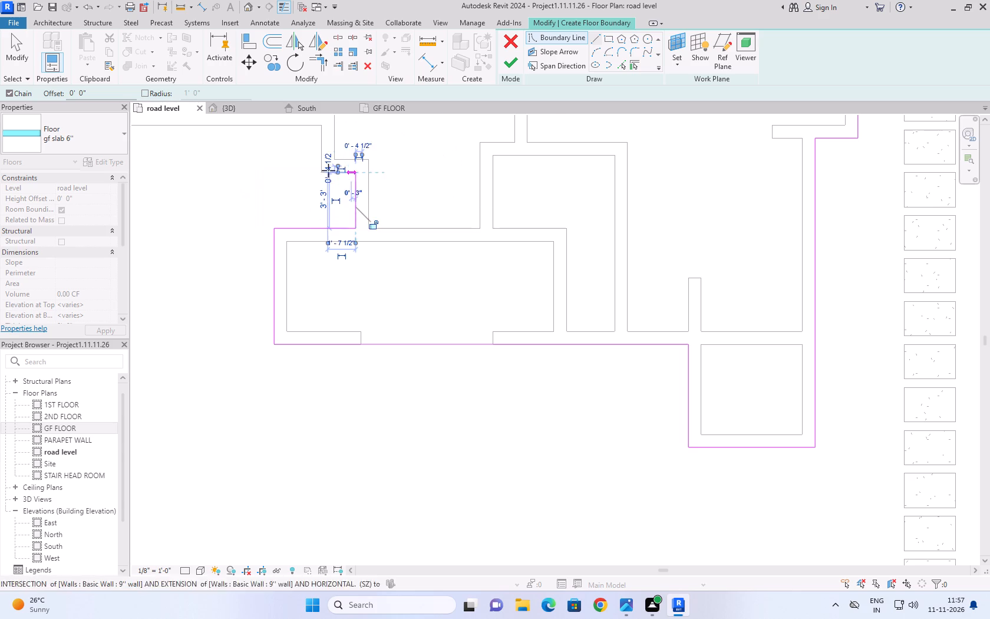
left_click(321, 170)
left_click(317, 125)
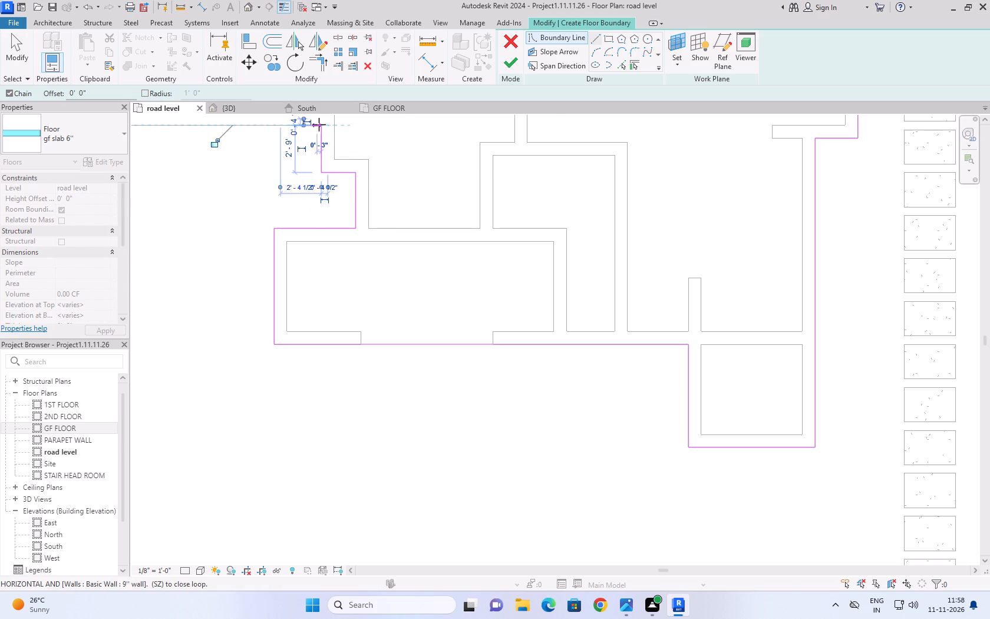
scroll(332, 140, "down", 10)
scroll(251, 140, "down", 1)
middle_click_drag(251, 140, 253, 146)
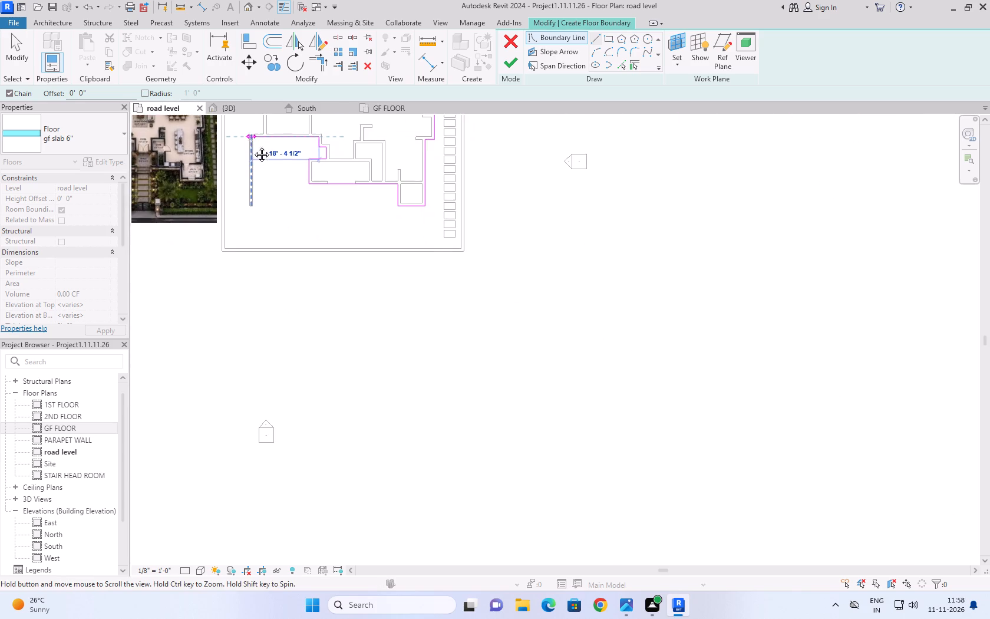
middle_click_drag(253, 146, 249, 345)
scroll(251, 335, "up", 13)
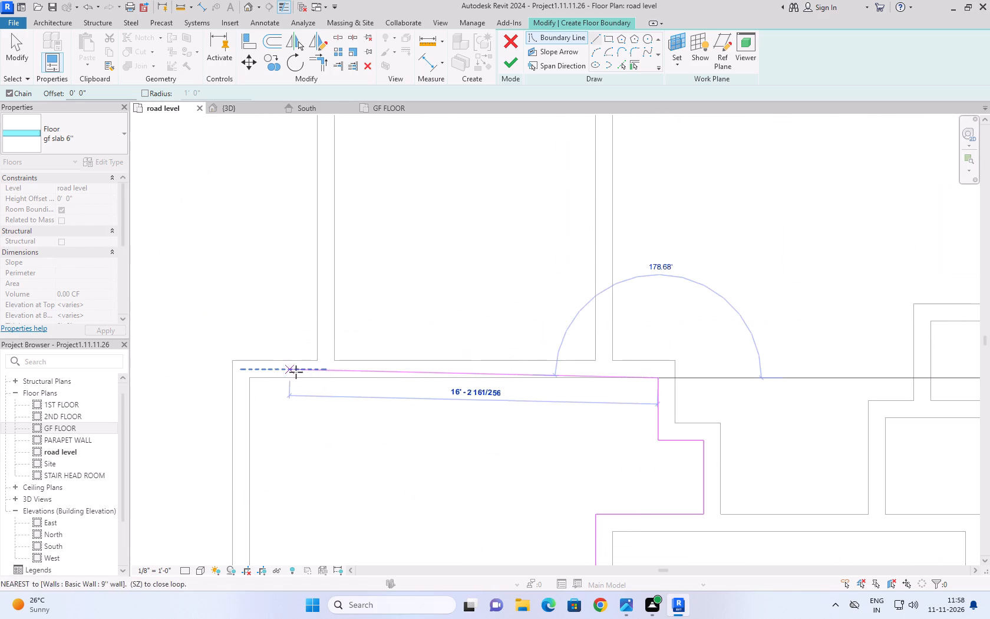
left_click(316, 377)
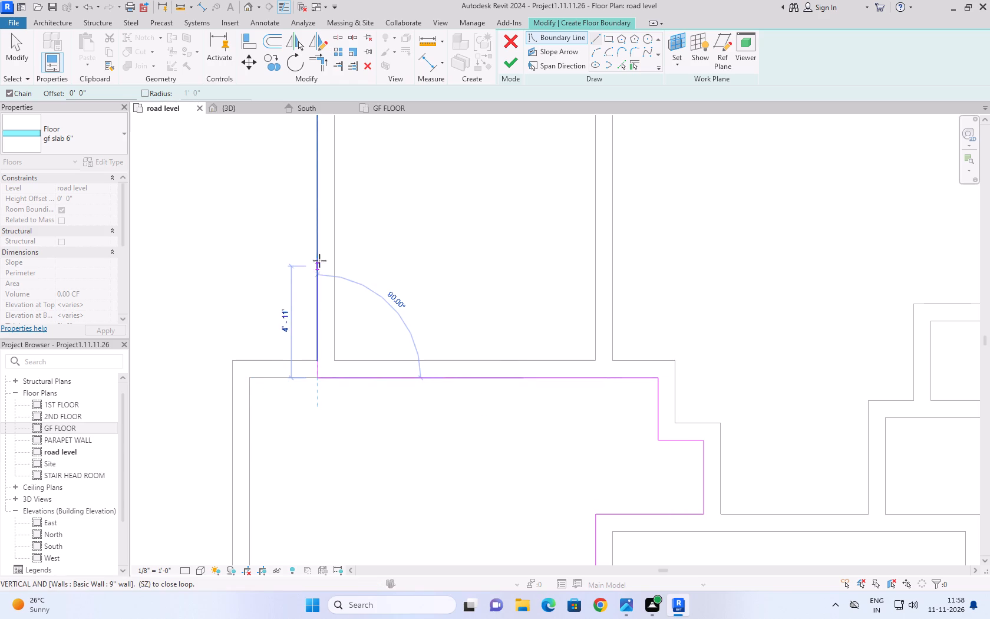
Close the floor boundary 34'-6" up the west wall to the northwest corner and finish the floor sketch.
scroll(319, 244, "down", 17)
scroll(319, 162, "up", 6)
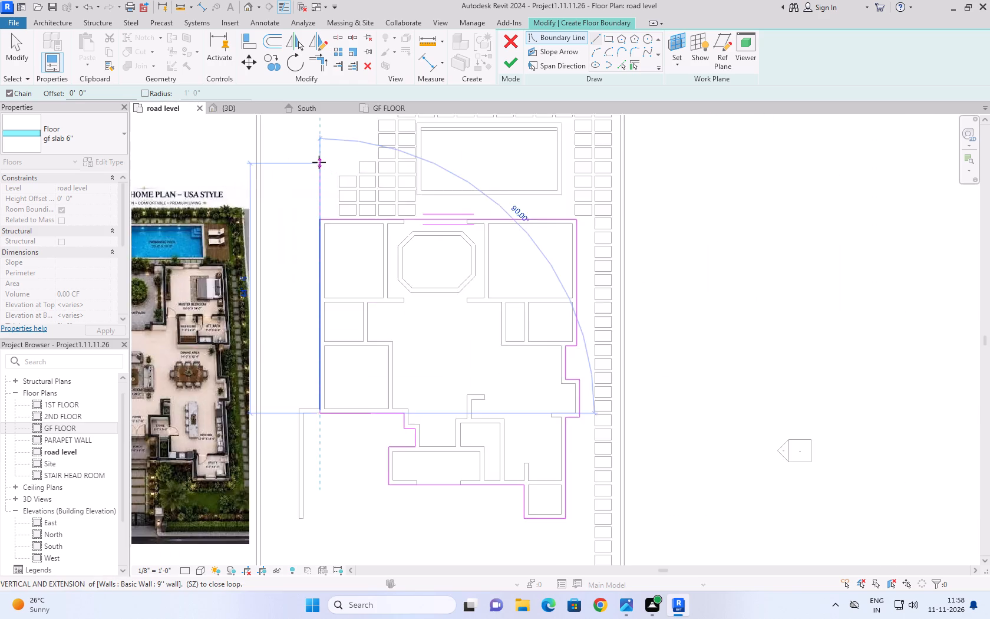
scroll(319, 162, "up", 5)
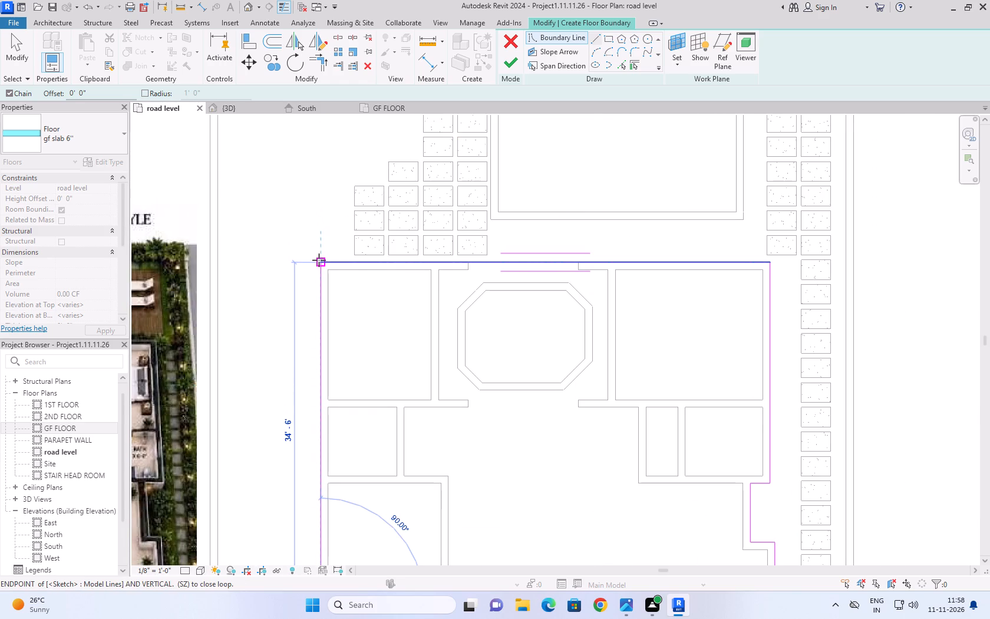
left_click(319, 260)
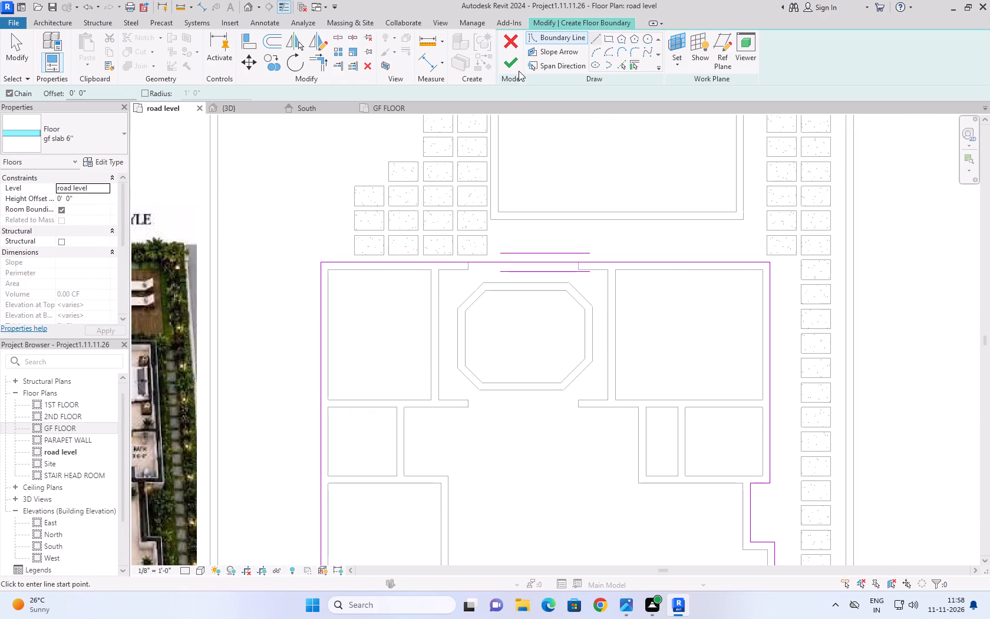
left_click(506, 54)
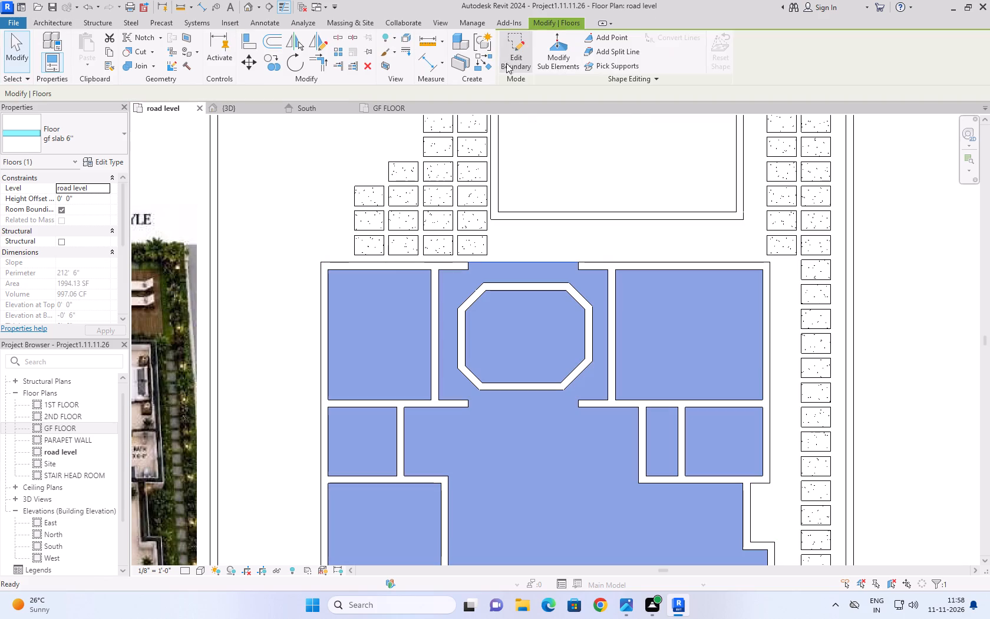
Set the gf slab 6'' structure layer material to Concrete, Cast-in-Place gray and apply the type changes.
left_click(111, 131)
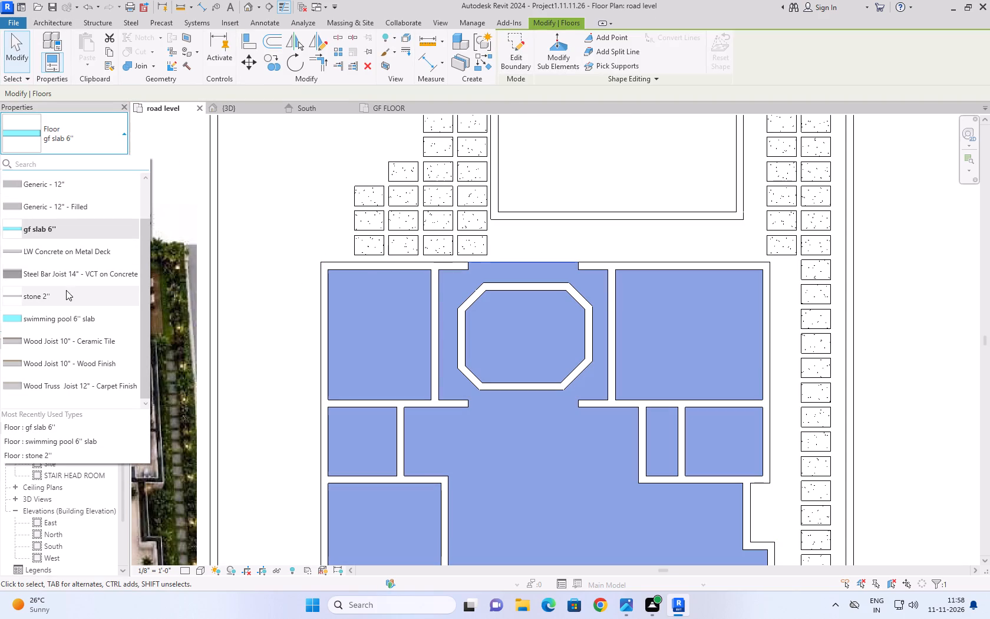
scroll(66, 291, "down", 10)
left_click(49, 429)
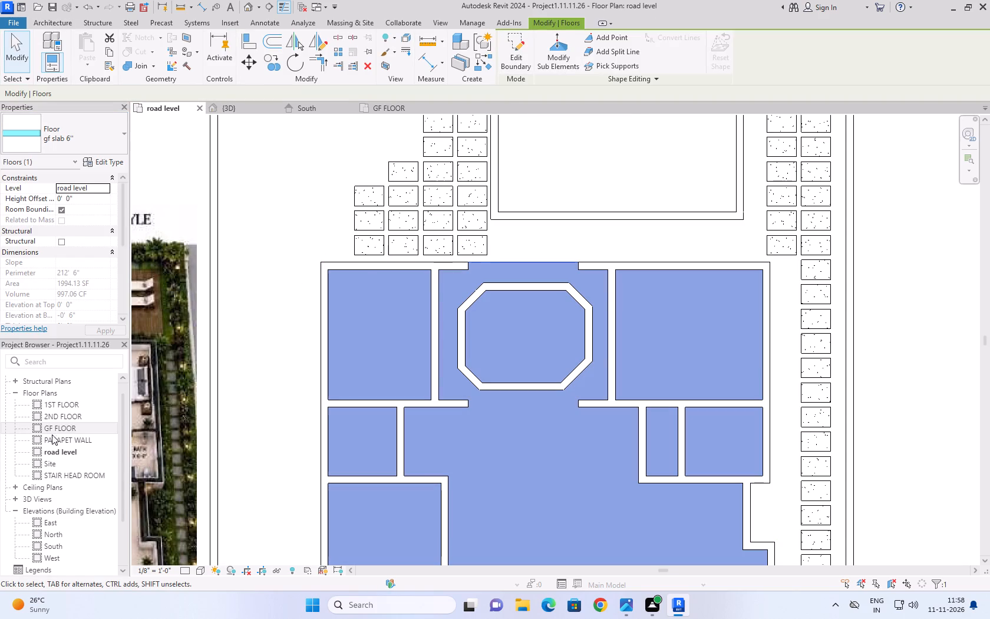
left_click(97, 157)
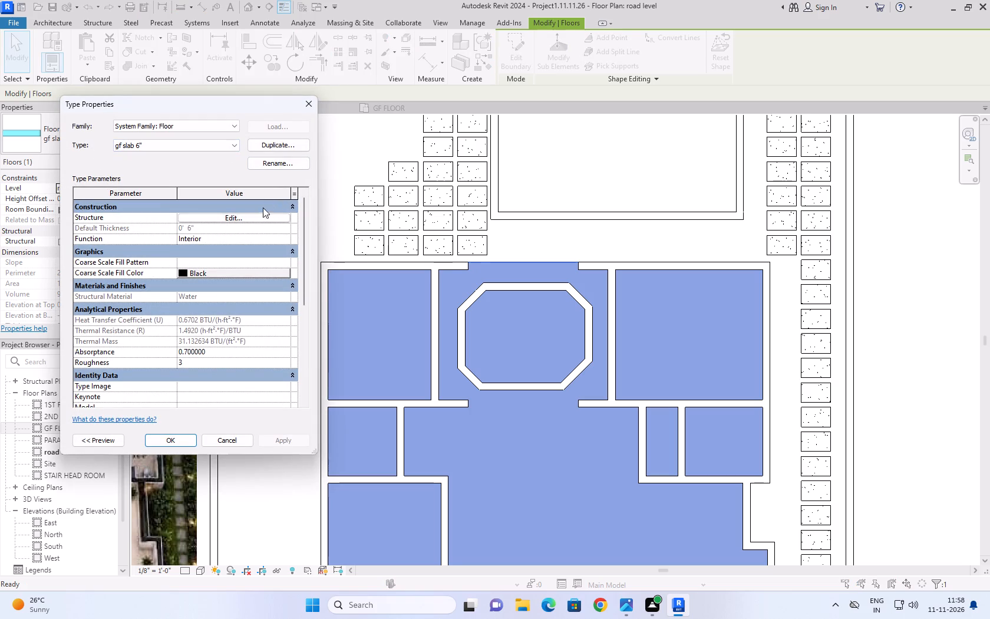
left_click(255, 218)
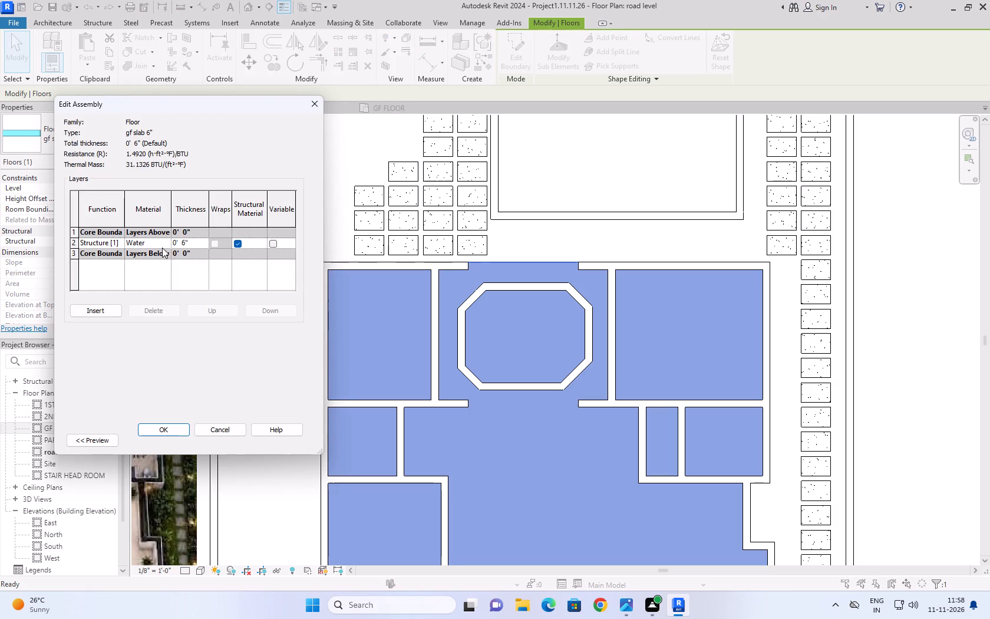
left_click(167, 245)
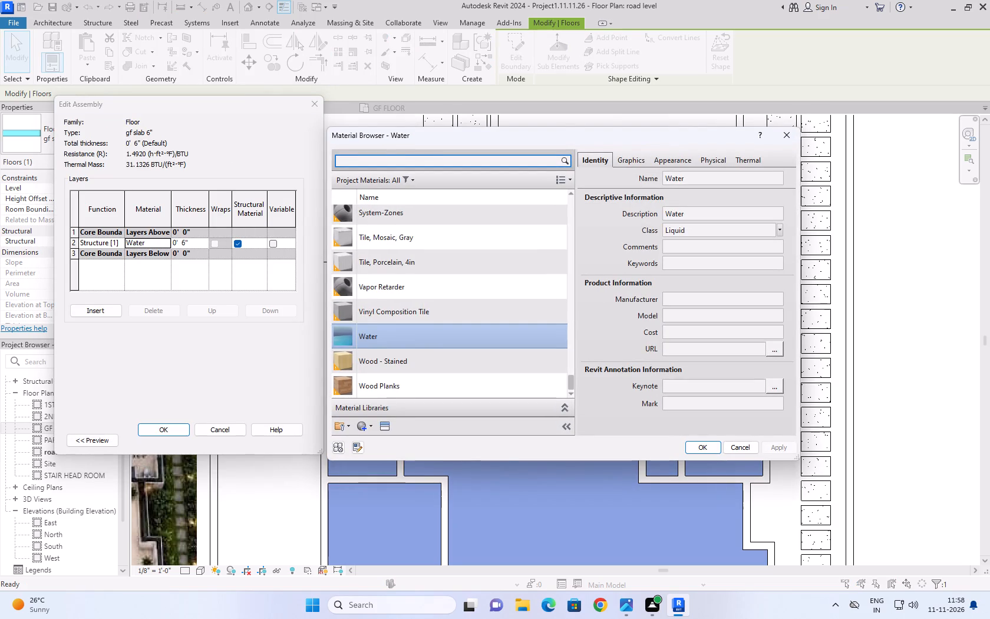
type("cast")
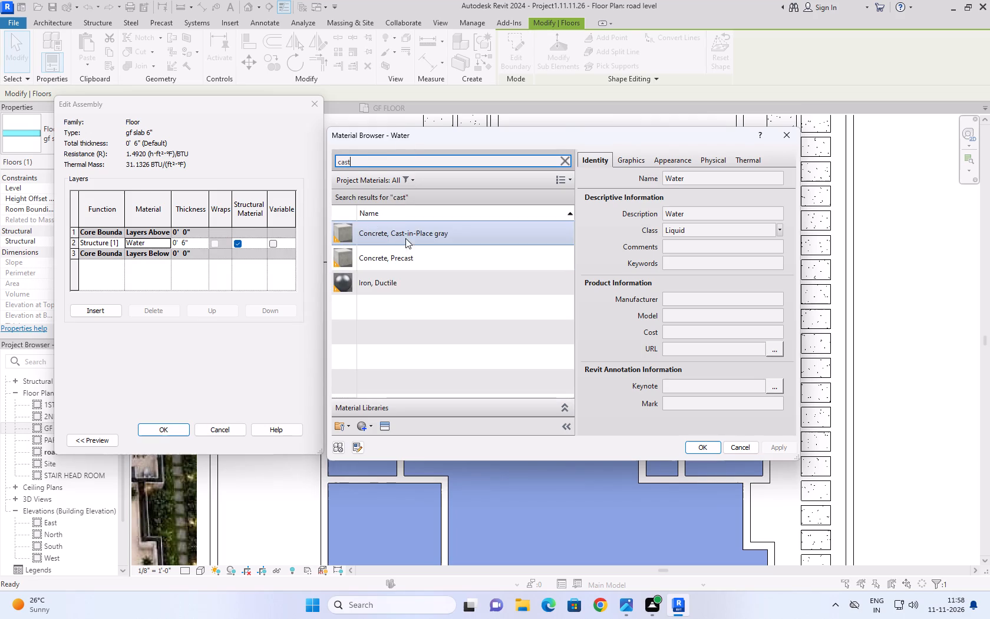
left_click(409, 231)
left_click(717, 447)
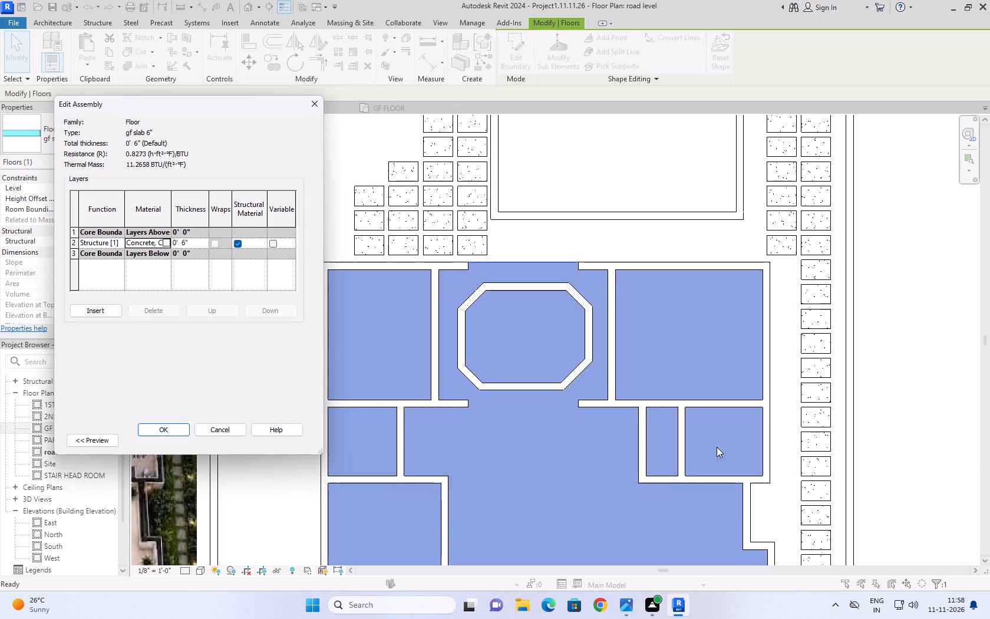
left_click(156, 424)
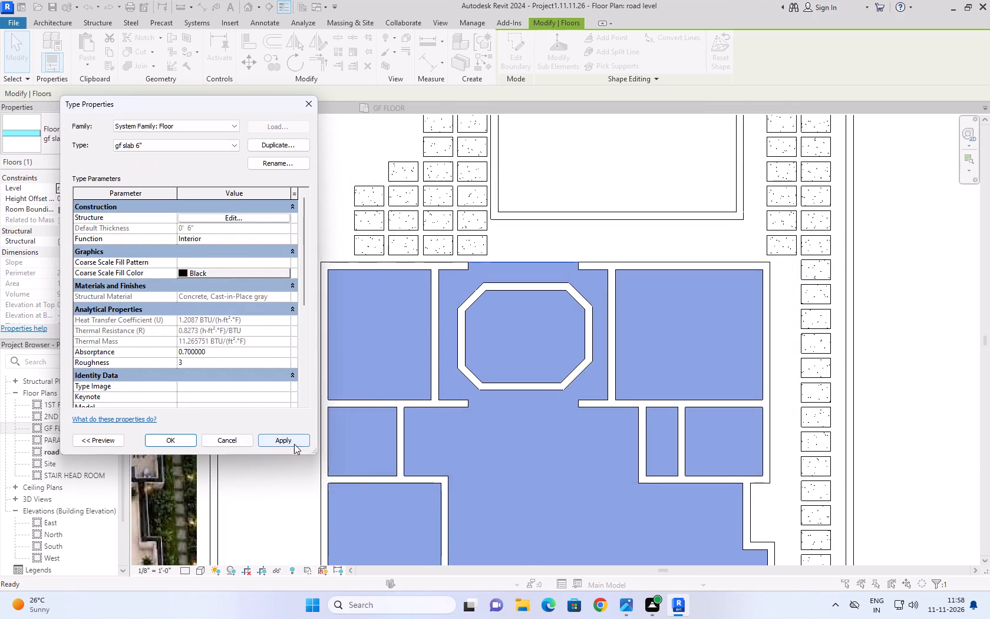
left_click(295, 444)
left_click(179, 437)
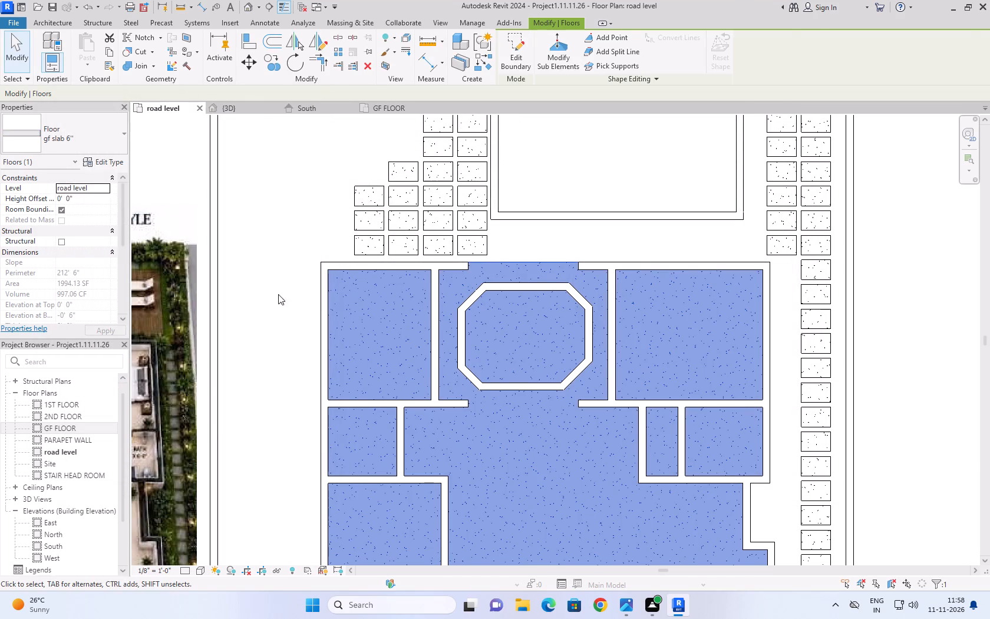
left_click(273, 287)
Inspect the swimming pool slab, stone paving and house outline in the road level plan.
scroll(608, 196, "down", 1)
middle_click_drag(602, 219, 578, 274)
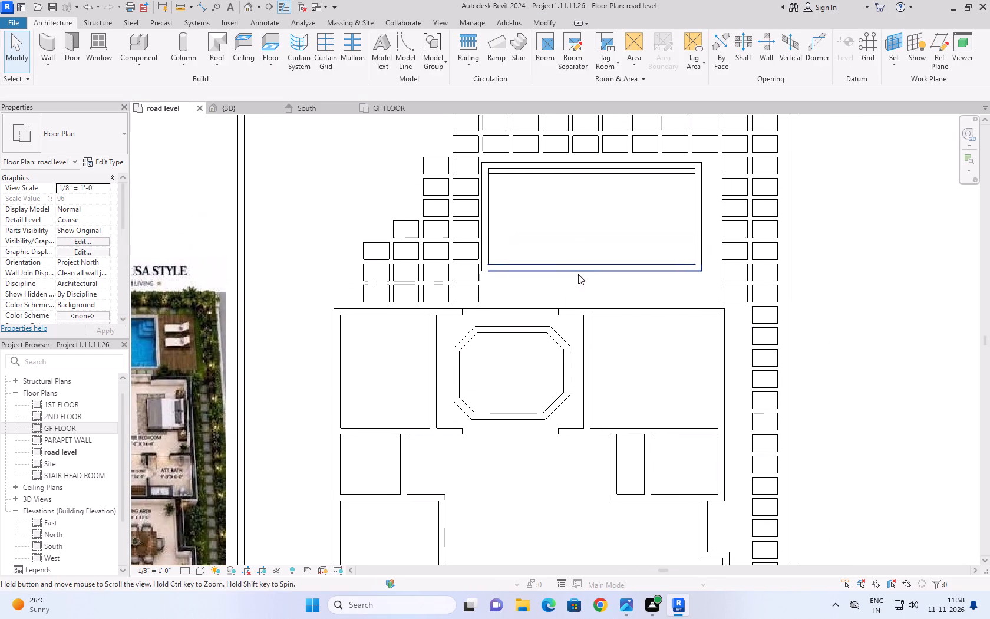
left_click(557, 174)
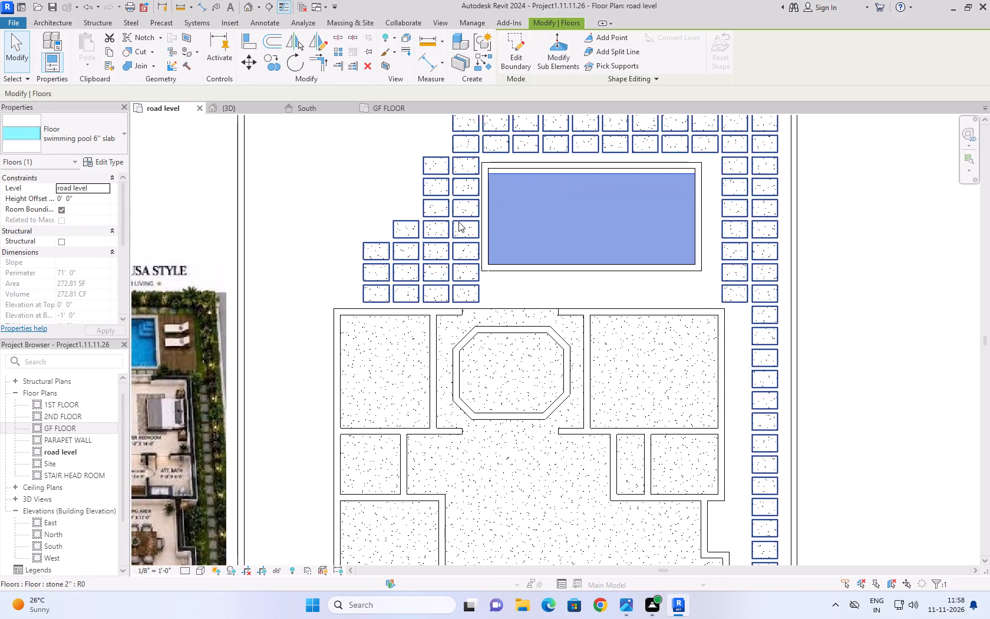
left_click(458, 222)
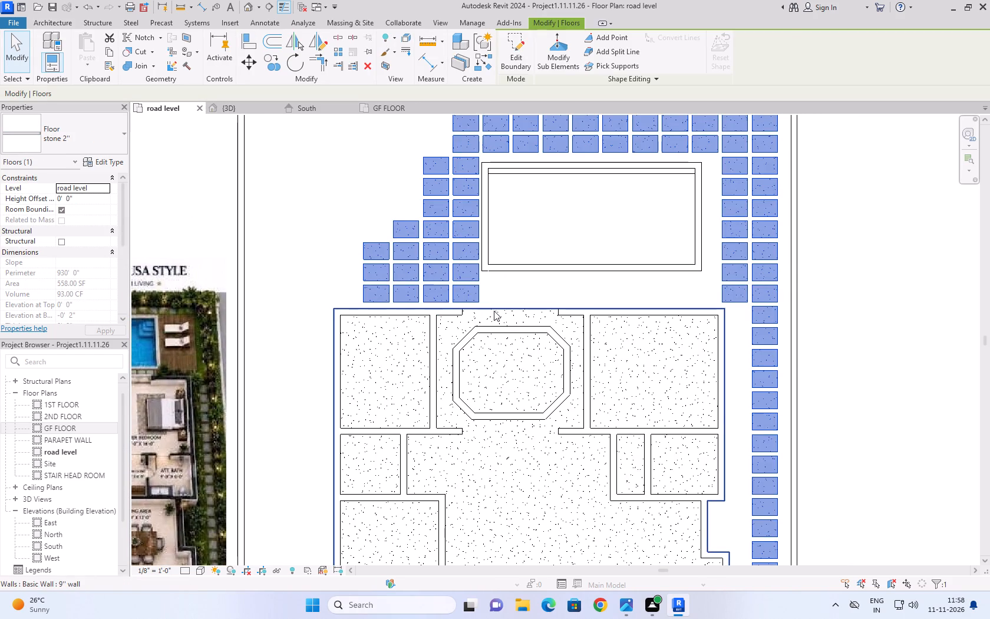
left_click(494, 311)
left_click(280, 146)
scroll(280, 146, "down", 2)
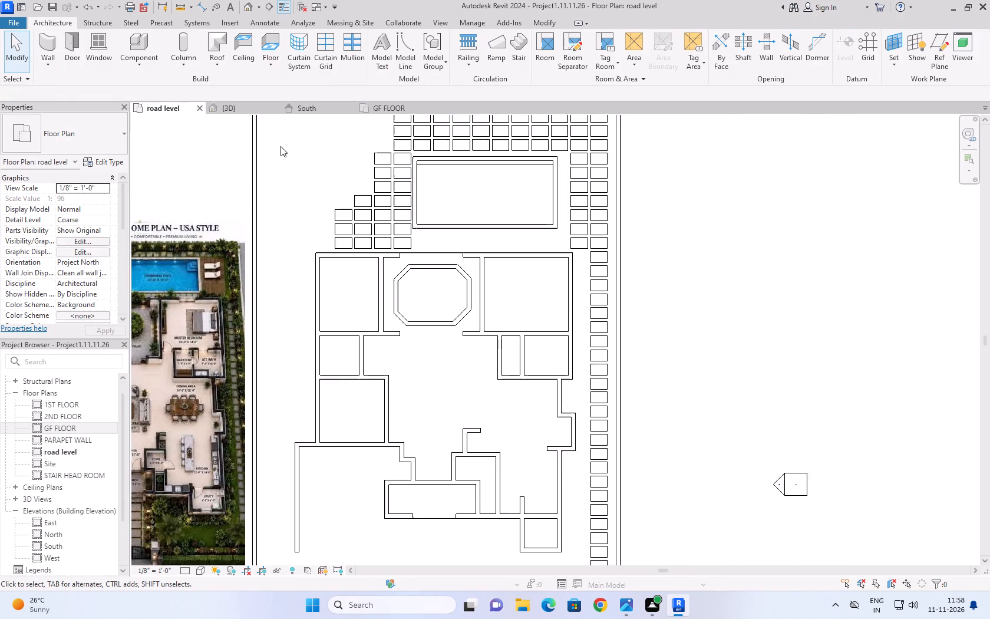
scroll(280, 146, "down", 2)
In the 3D view, change the gf slab 6'' floor's level to GF FLOOR.
left_click(252, 111)
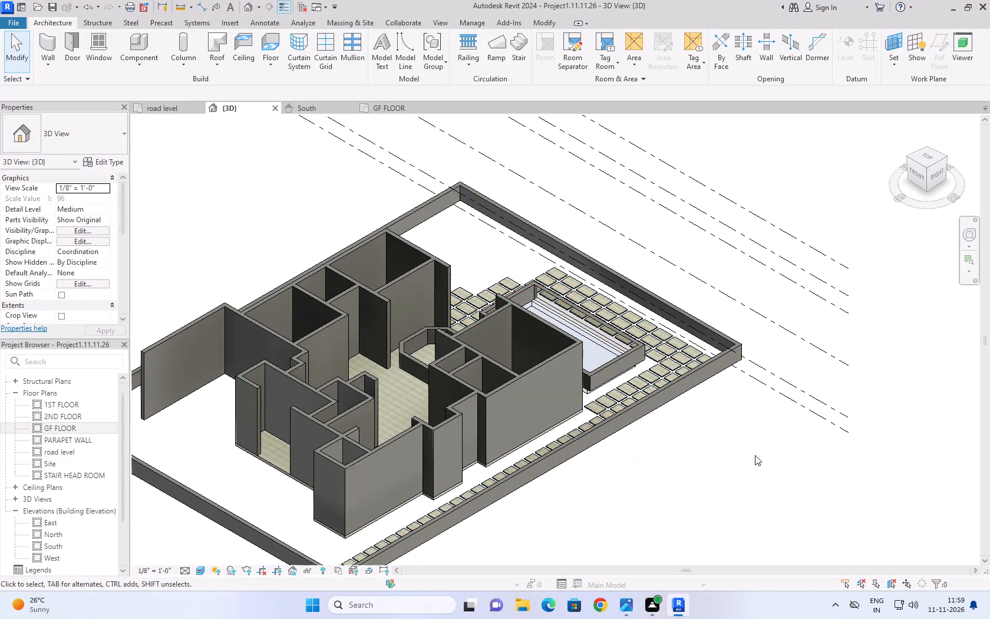
left_click(654, 479)
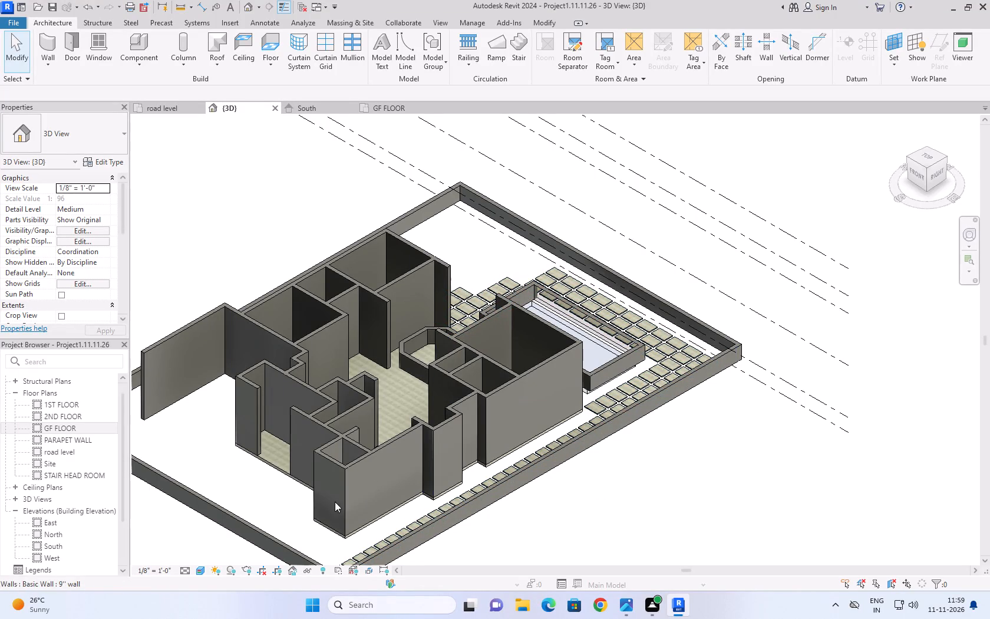
left_click(282, 471)
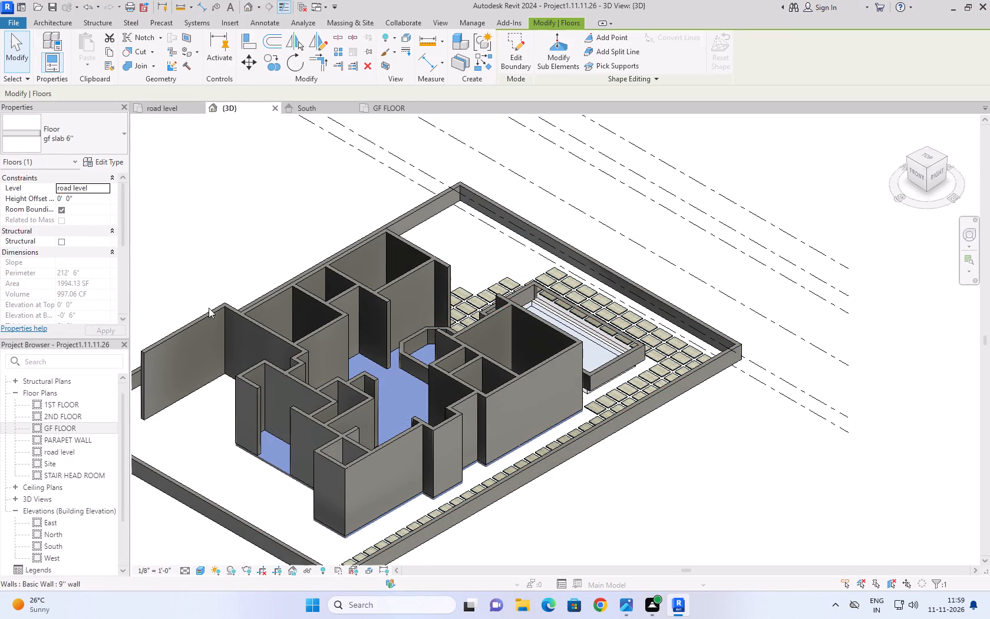
left_click(104, 190)
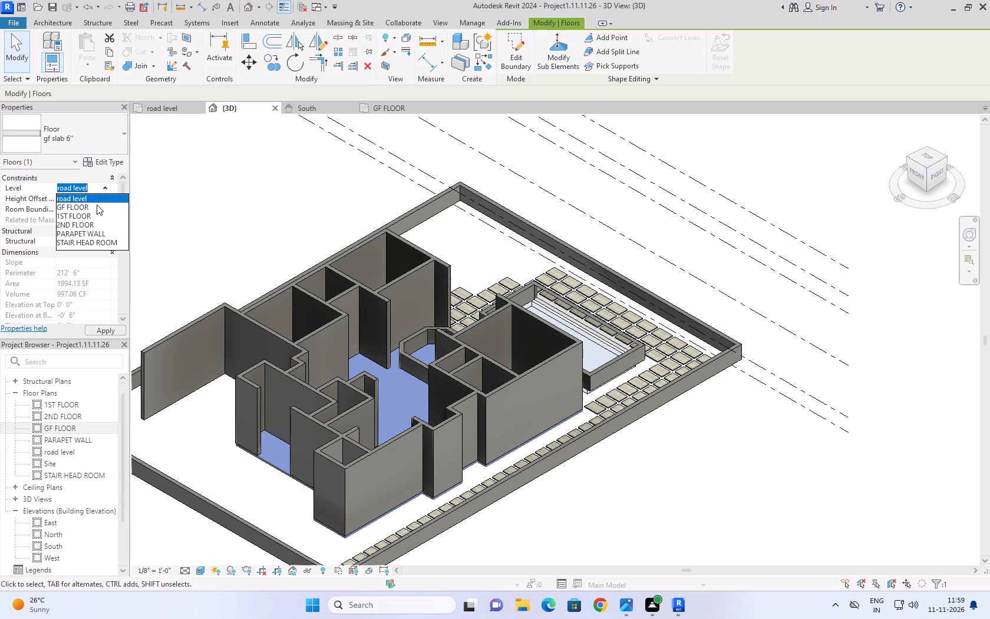
left_click(97, 205)
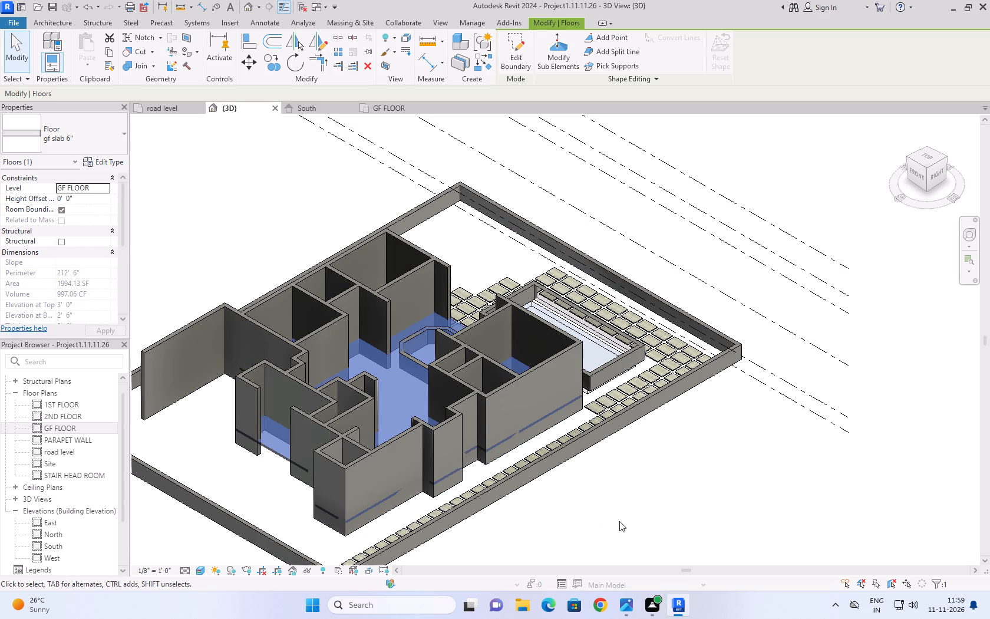
left_click(619, 521)
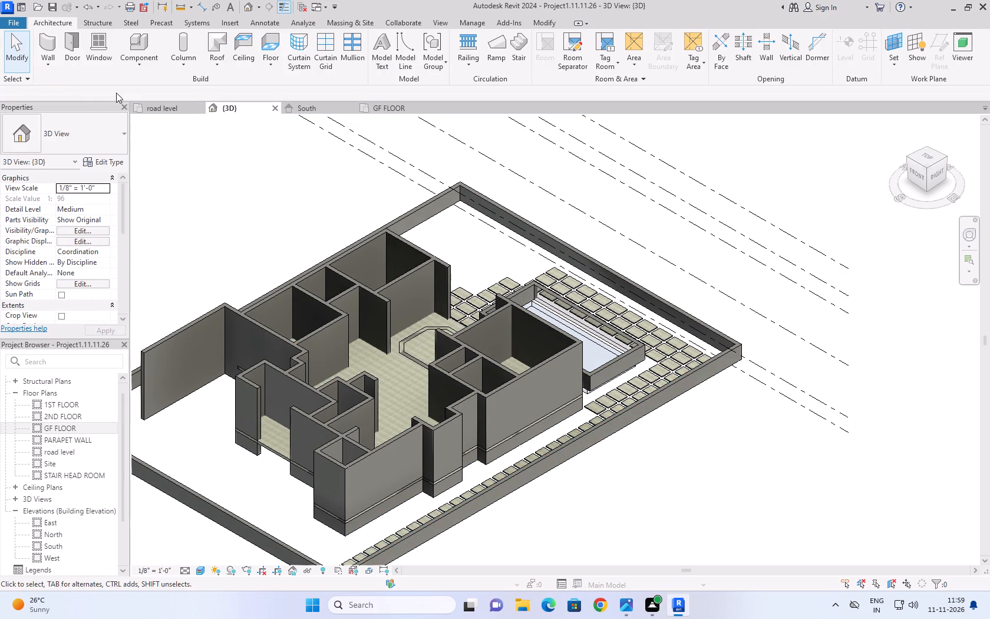
Return to the road level floor plan.
left_click(156, 110)
scroll(538, 272, "down", 4)
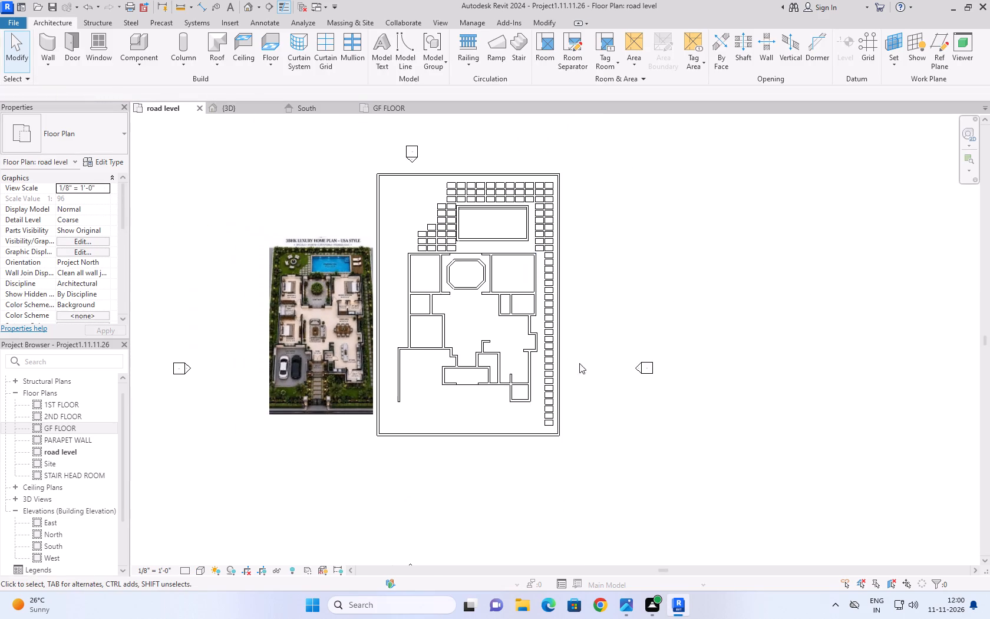
scroll(610, 393, "up", 3)
scroll(610, 393, "down", 2)
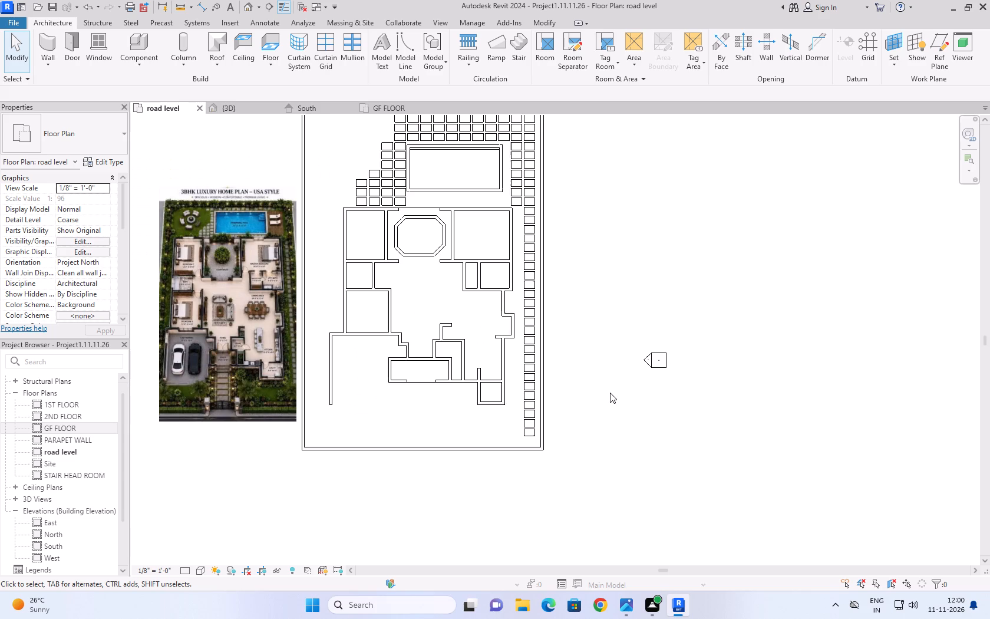
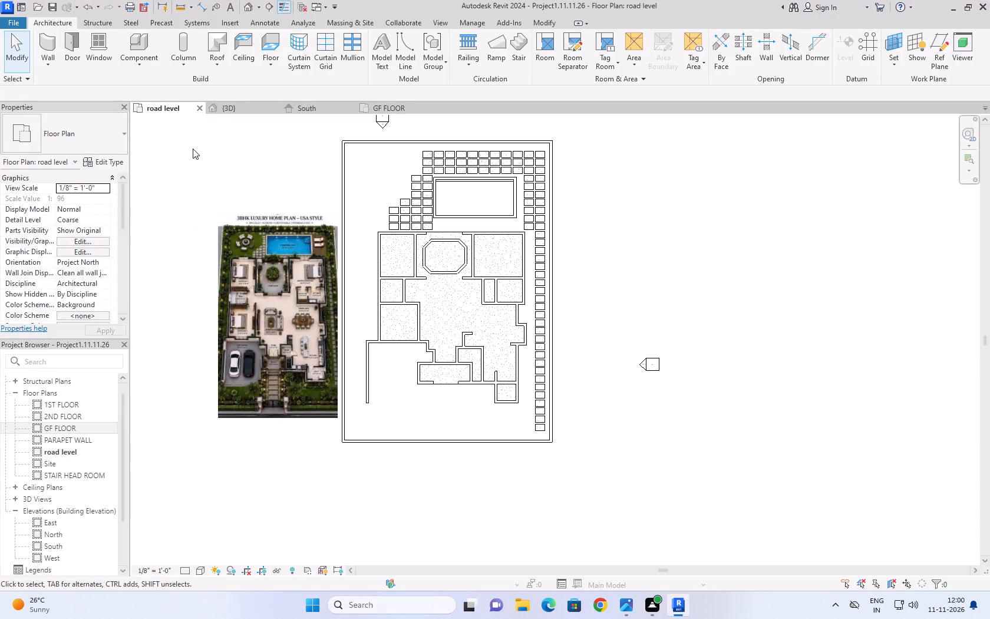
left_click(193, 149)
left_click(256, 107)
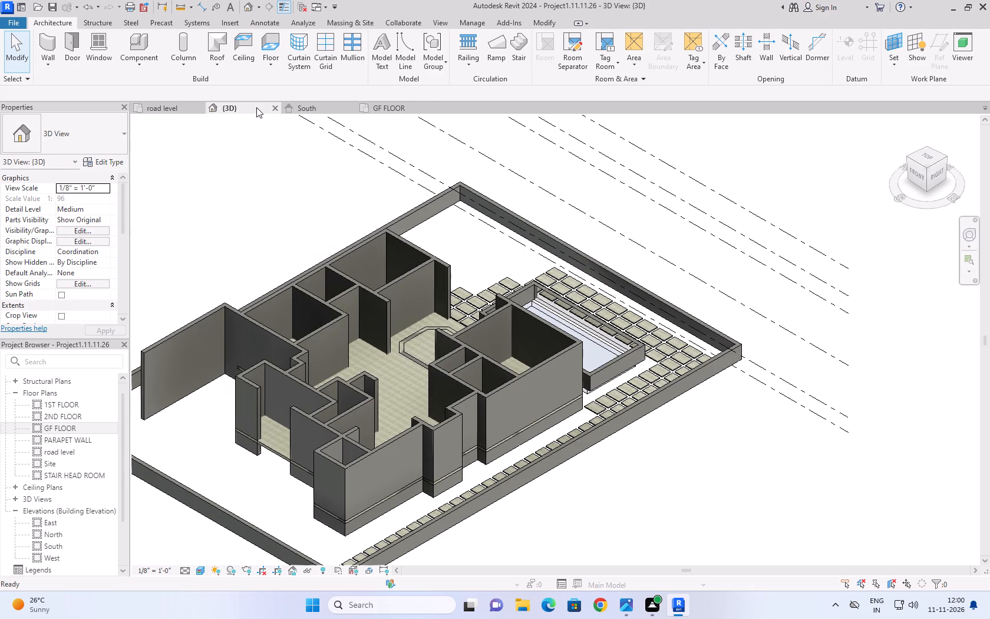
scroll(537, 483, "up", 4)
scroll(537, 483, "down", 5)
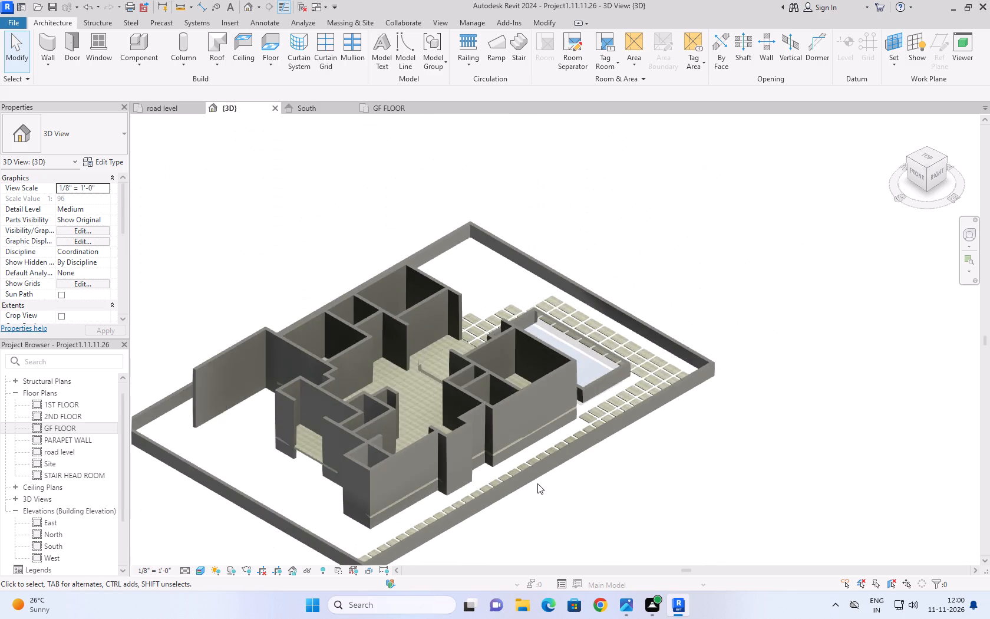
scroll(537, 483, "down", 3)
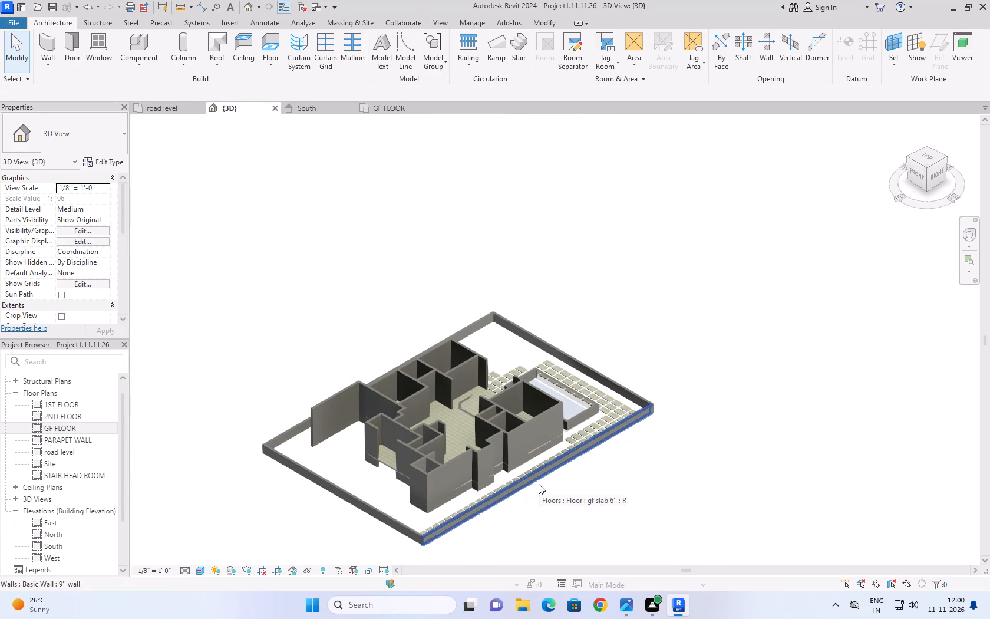
Switch the road level floor plan to a visual style that shows realistic material colours and textures.
left_click(153, 111)
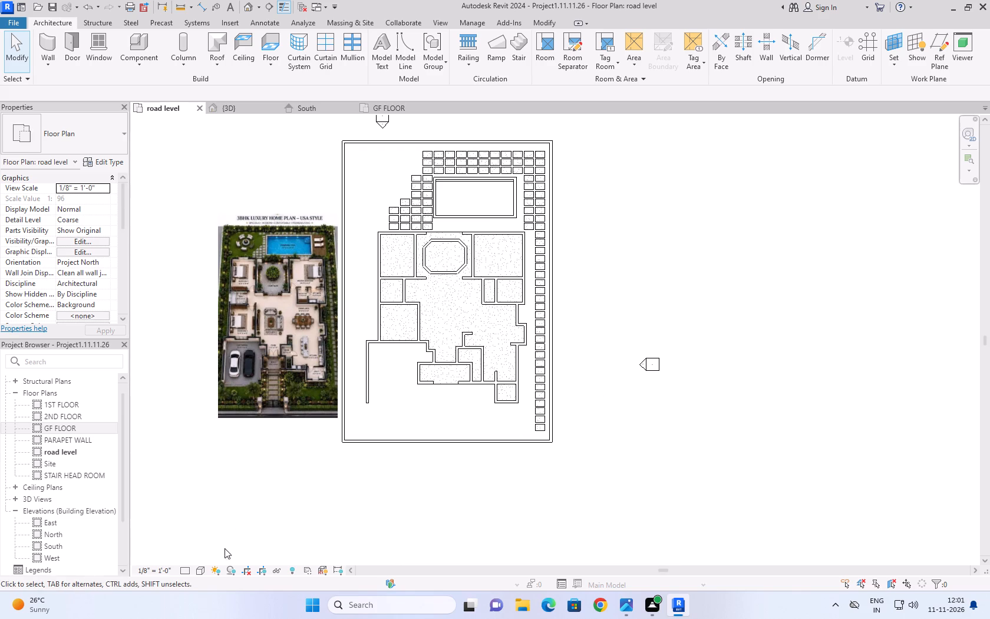
left_click(197, 571)
left_click(204, 561)
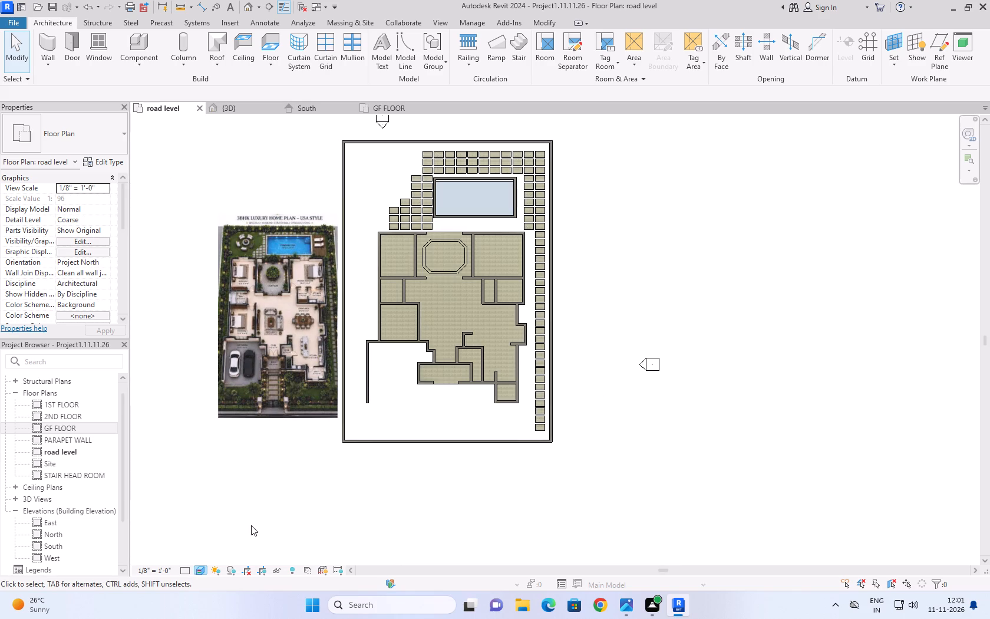
left_click(649, 280)
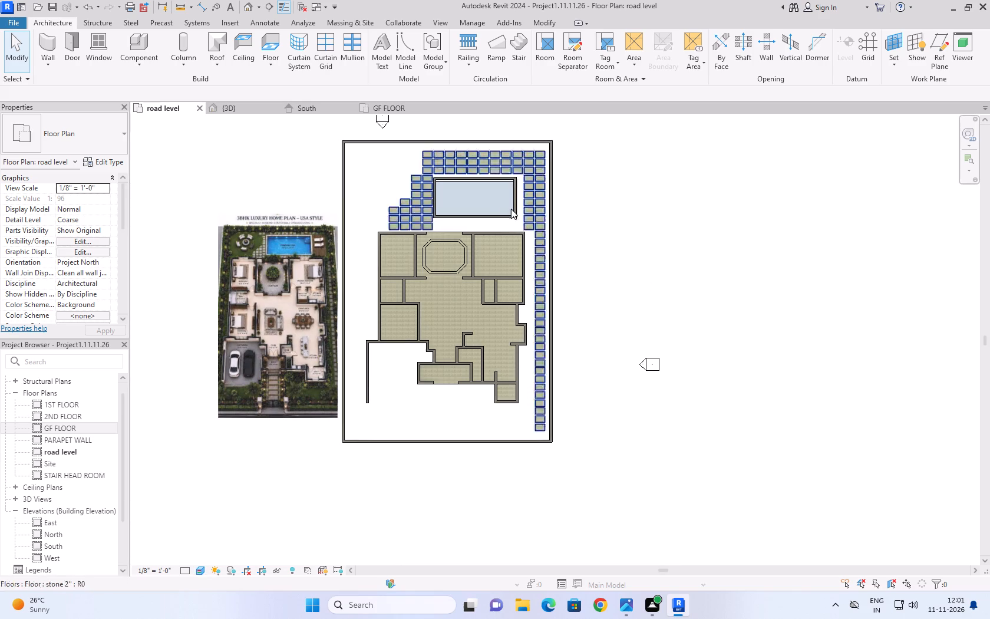
Change the swimming pool 6'' slab type's coarse scale fill color to Blue and apply it.
left_click(493, 185)
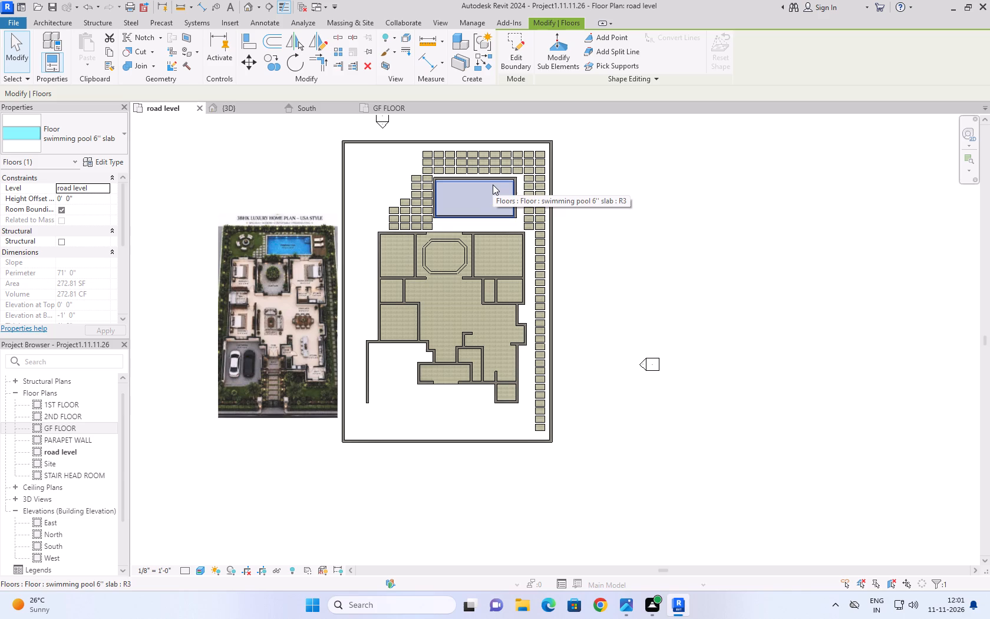
left_click(106, 164)
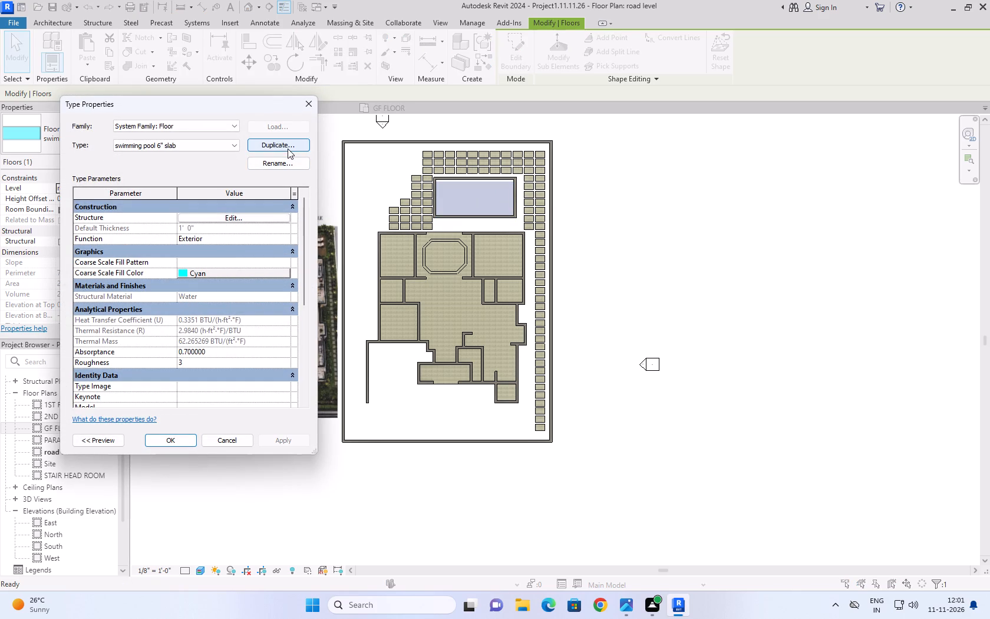
left_click(280, 271)
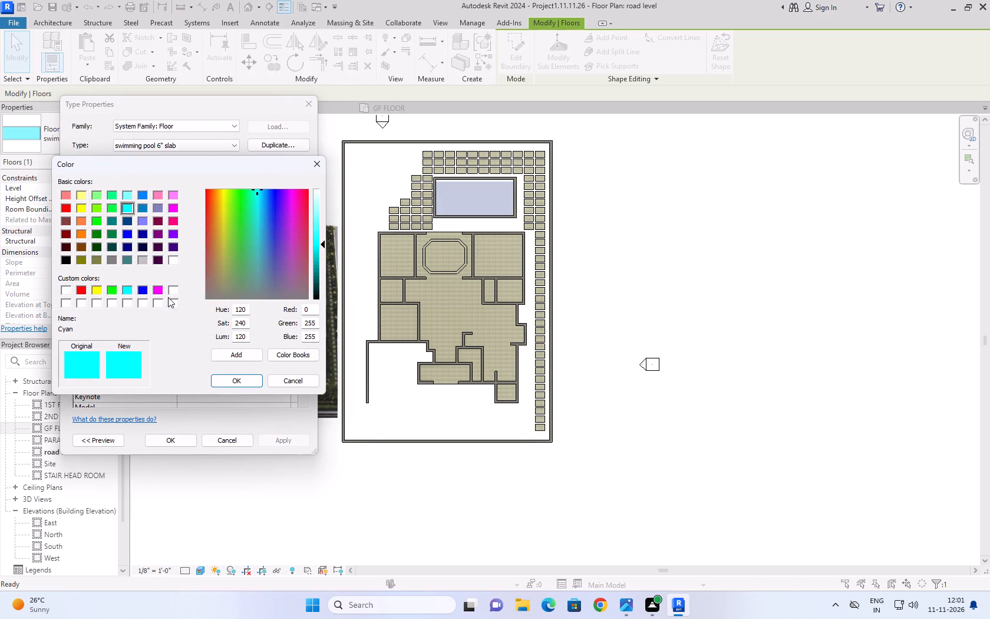
left_click(149, 288)
left_click(144, 286)
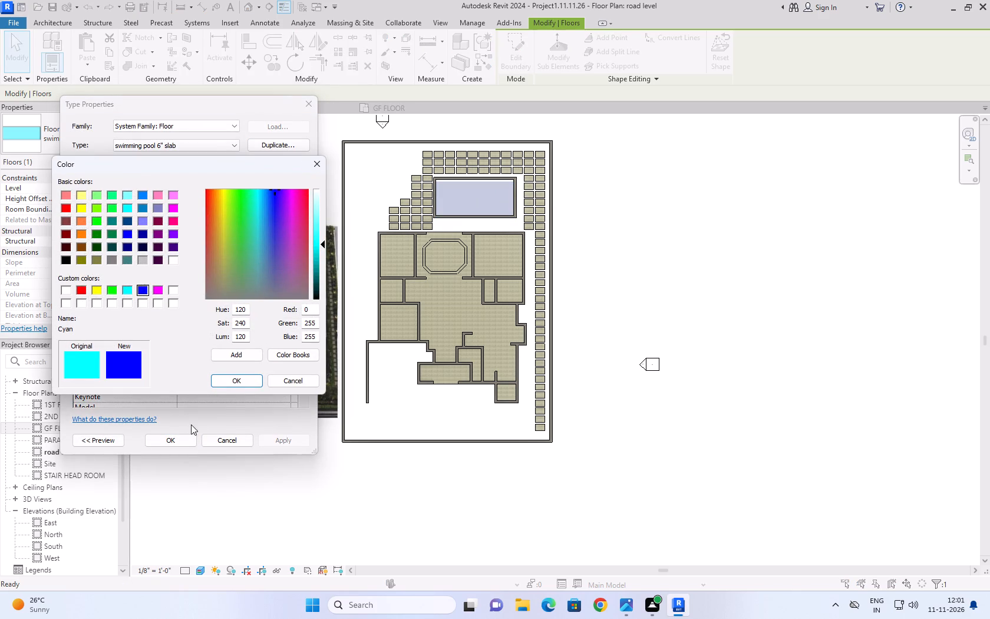
left_click(232, 381)
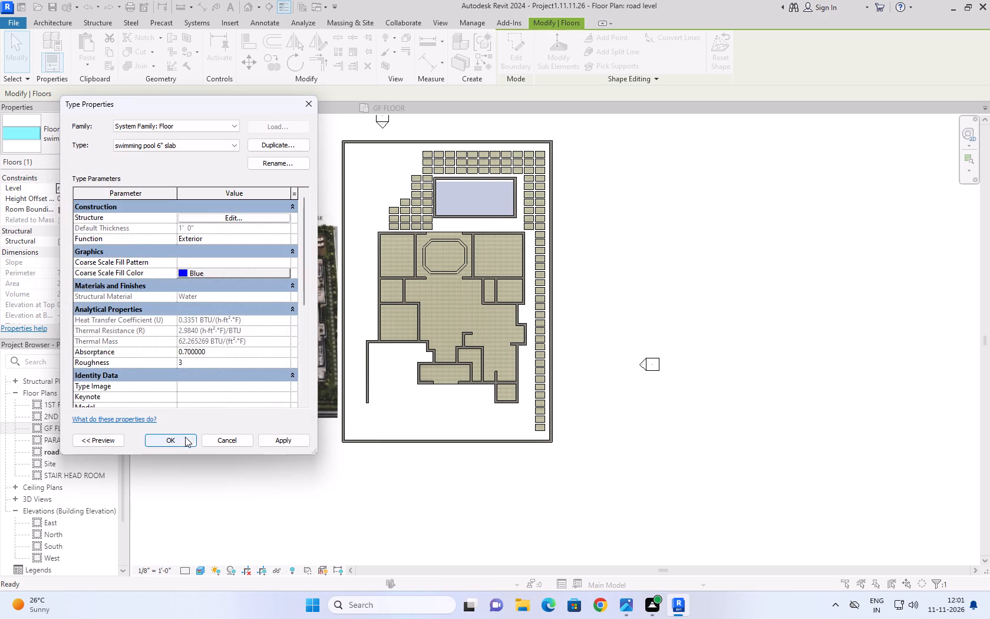
left_click(268, 433)
left_click(271, 436)
double_click(184, 440)
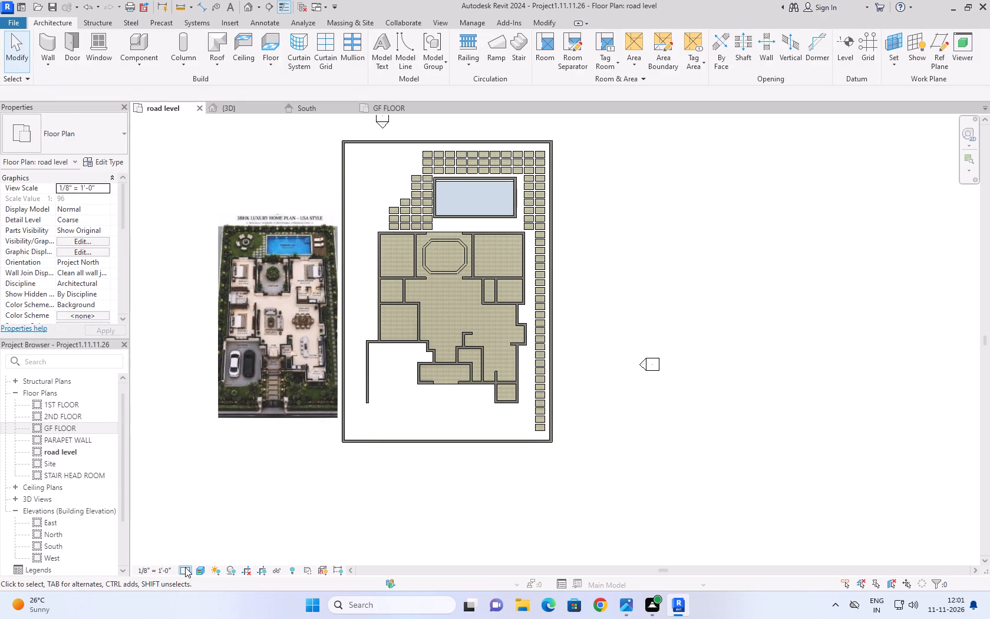
Set the road level plan's detail level to Fine.
left_click(185, 567)
double_click(199, 534)
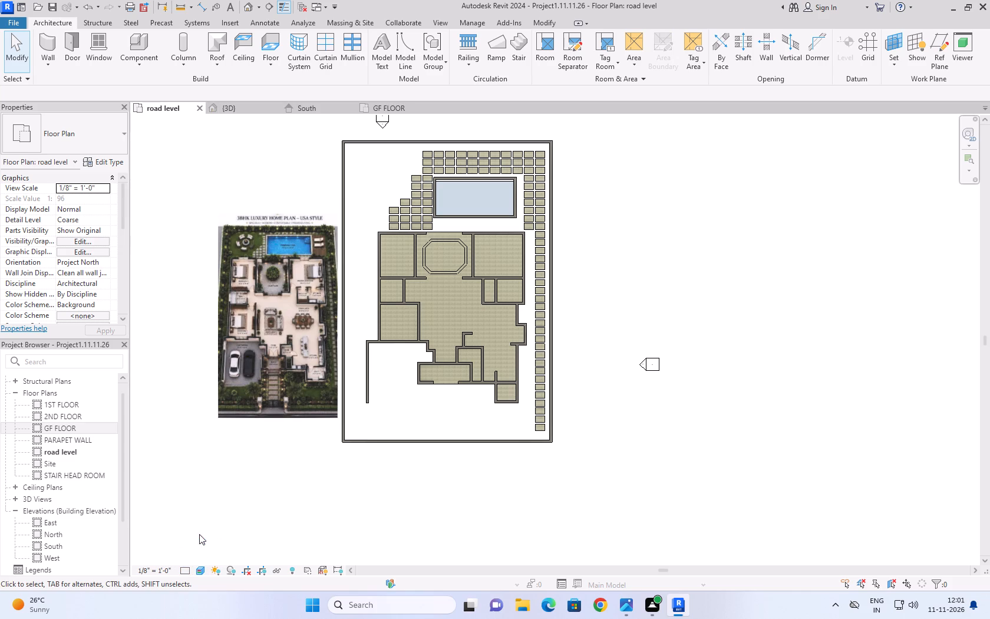
left_click(185, 572)
left_click(187, 559)
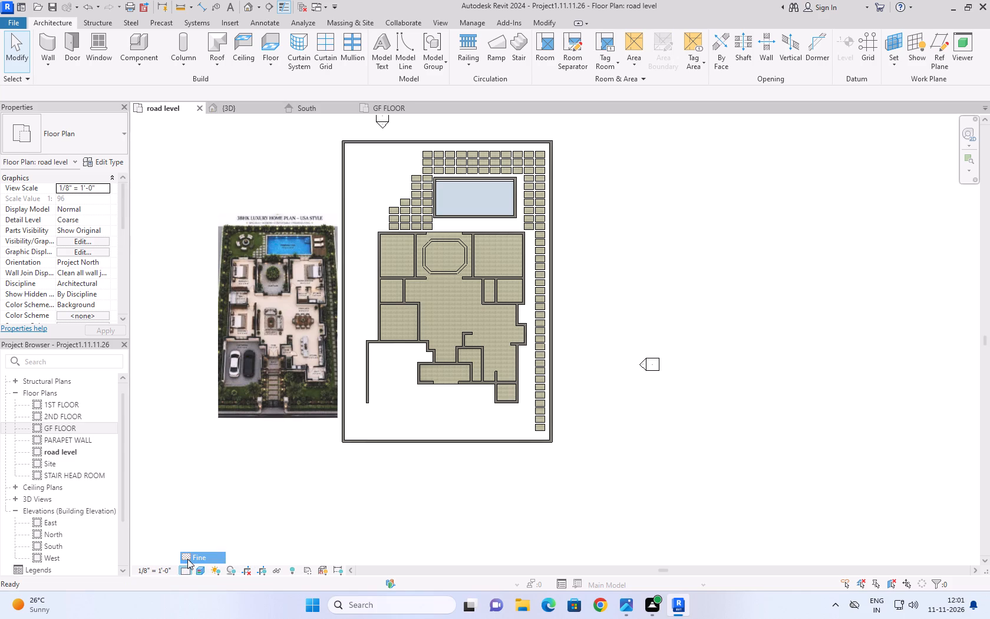
left_click(668, 317)
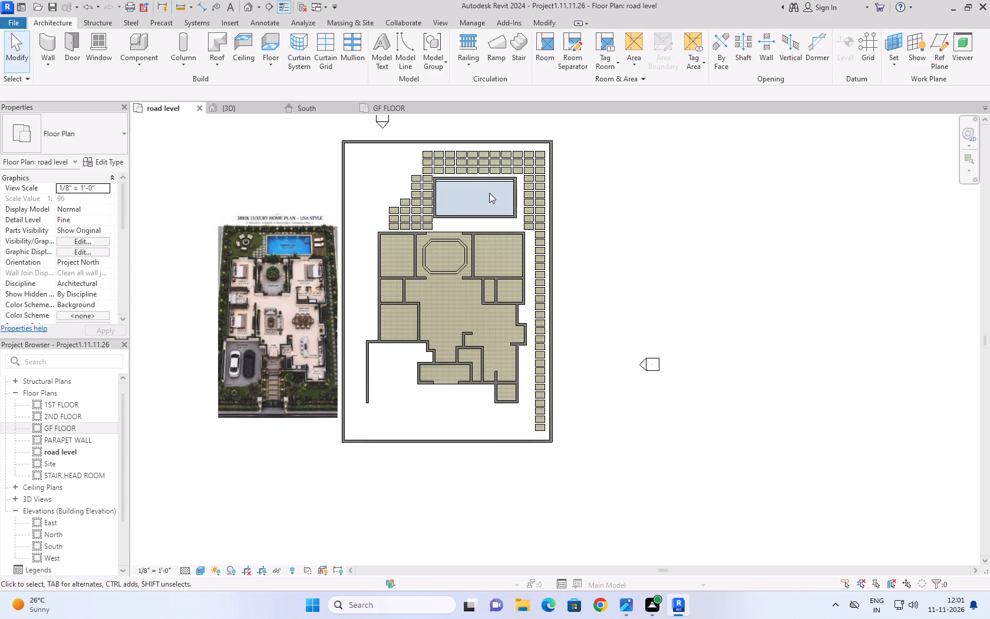
Examine the pool wall and front yard in the road level plan, and the house in the 3D view and South elevation.
left_click(494, 178)
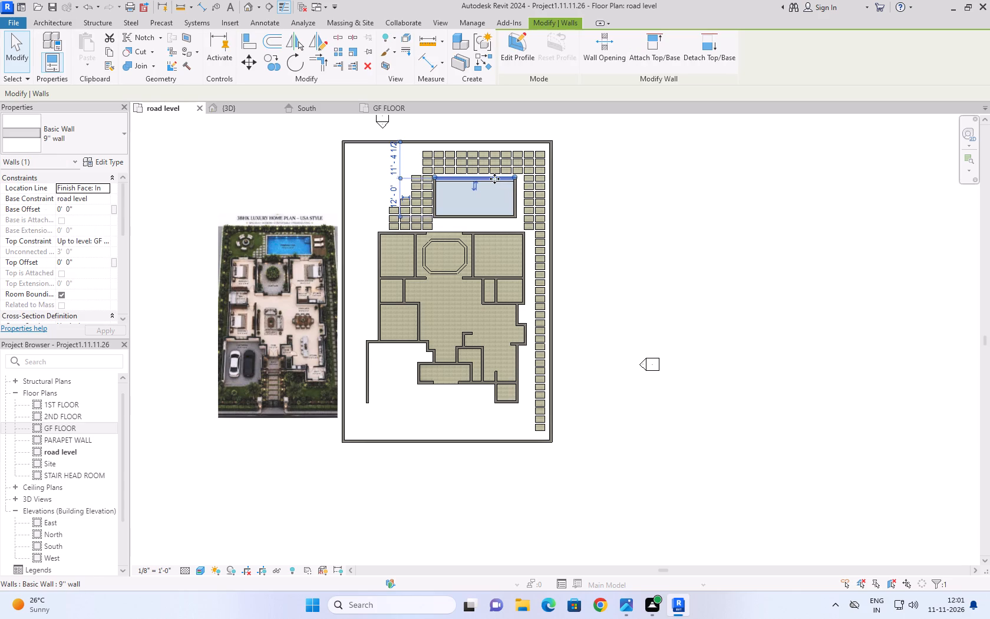
left_click(661, 261)
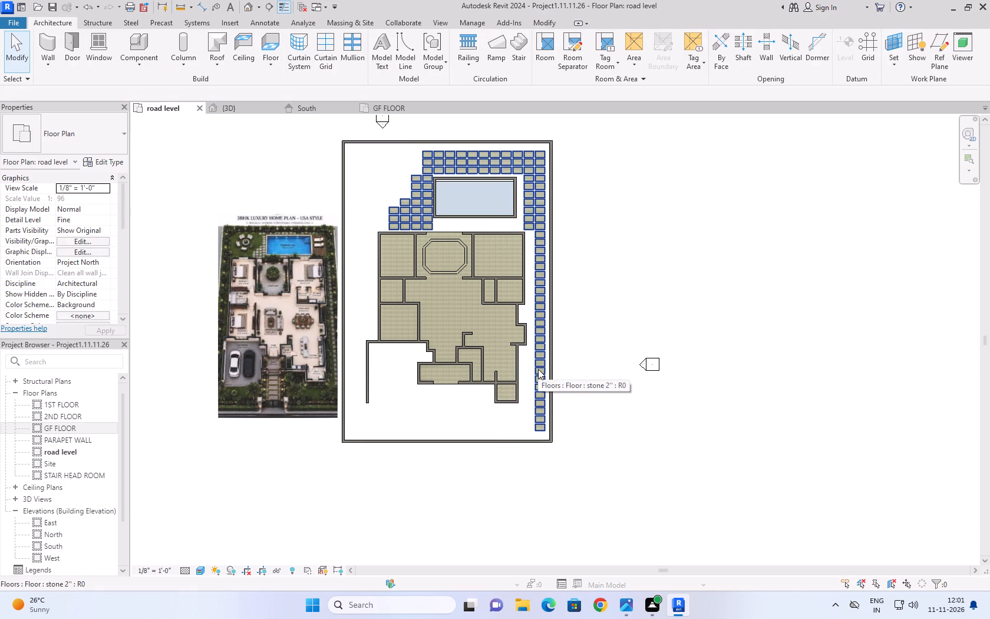
left_click(650, 270)
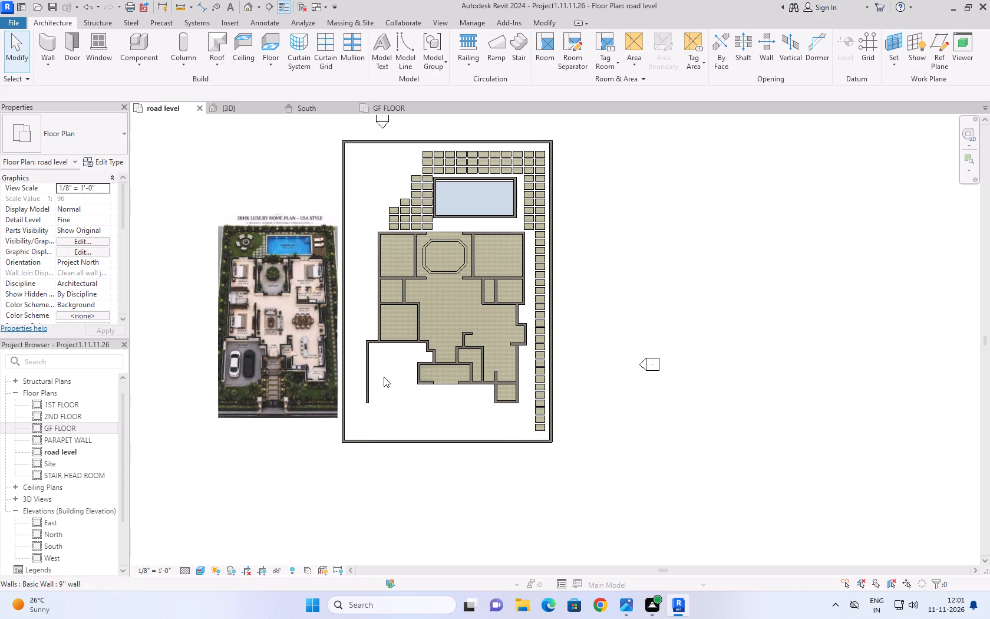
scroll(383, 380, "up", 3)
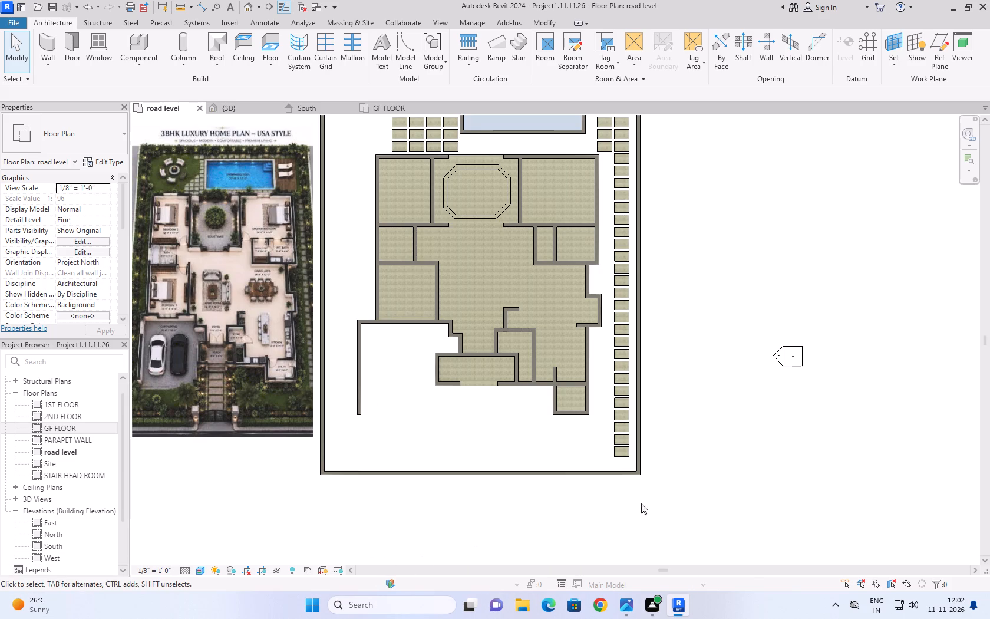
scroll(396, 366, "down", 2)
scroll(470, 446, "up", 3)
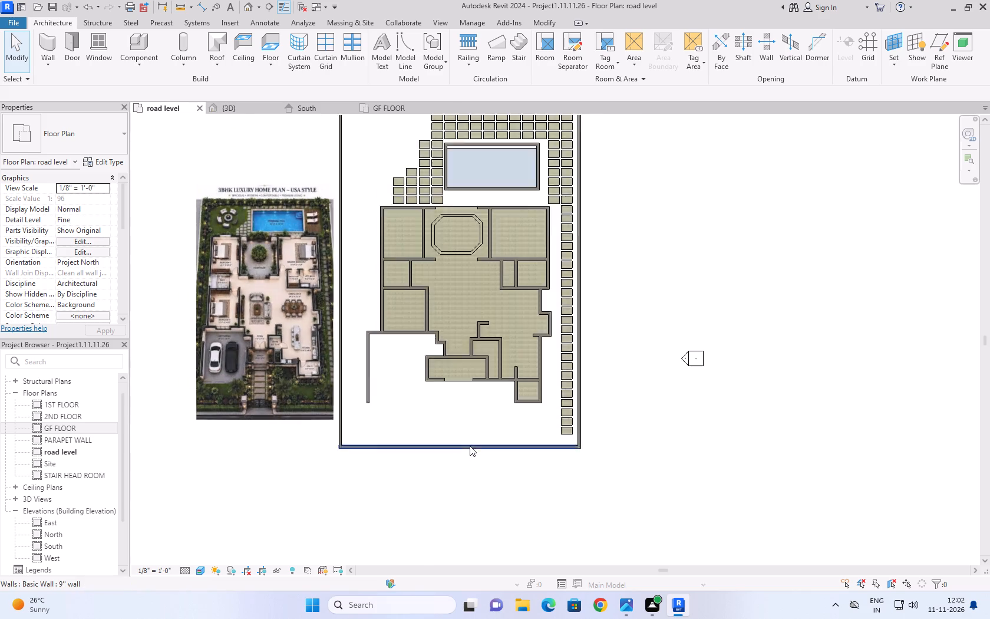
scroll(470, 446, "up", 1)
scroll(499, 331, "down", 3)
scroll(326, 386, "up", 4)
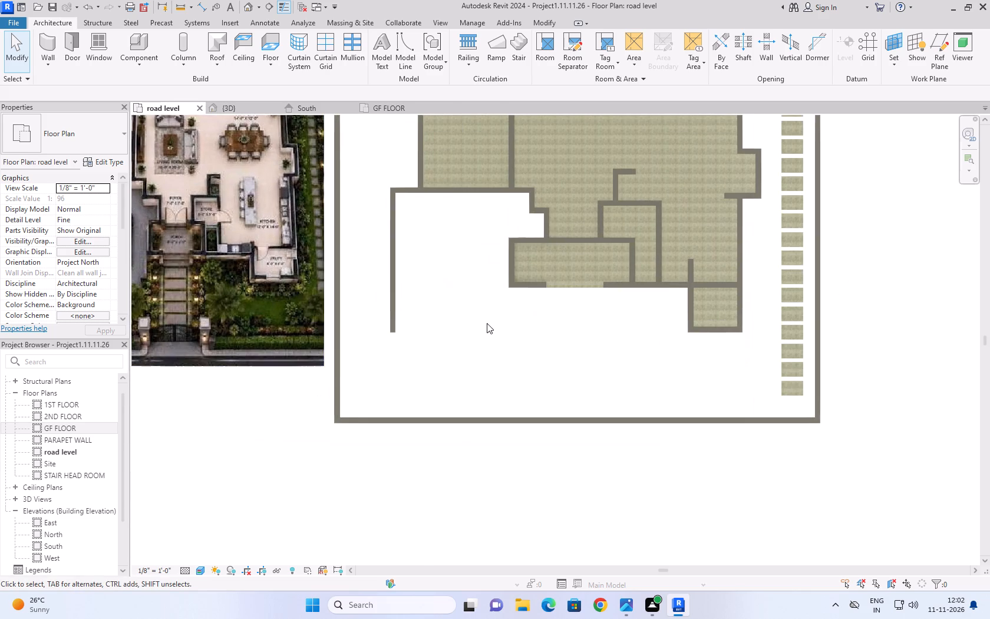
middle_click_drag(487, 323, 557, 352)
scroll(351, 237, "down", 3)
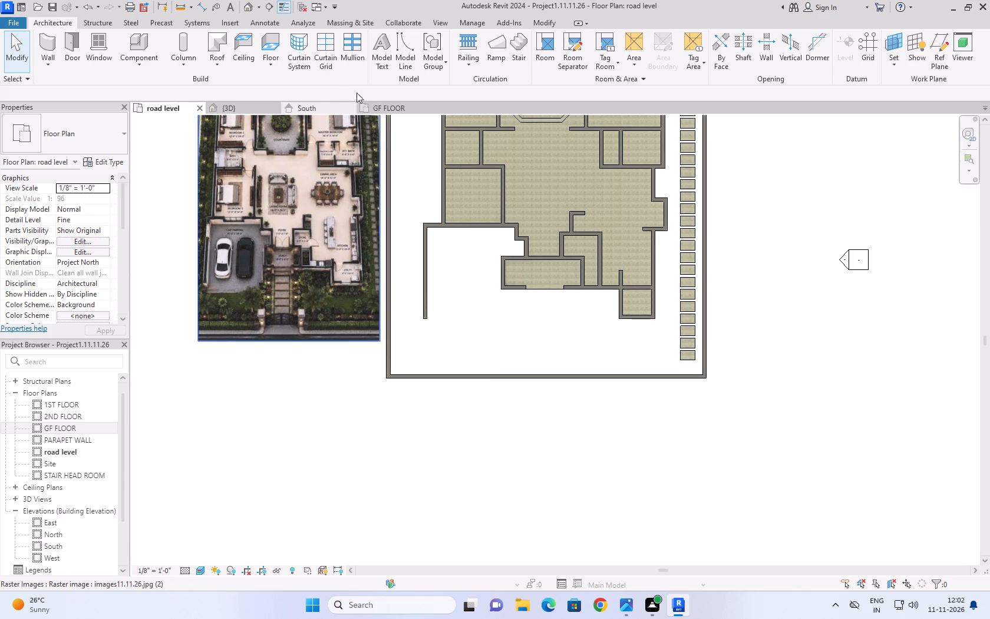
left_click(292, 111)
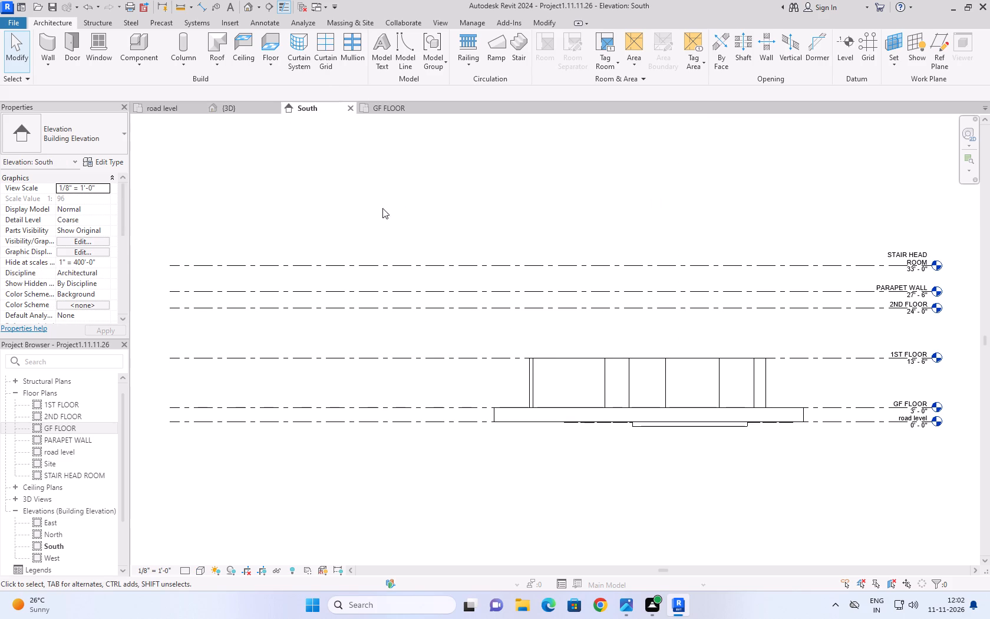
left_click(244, 103)
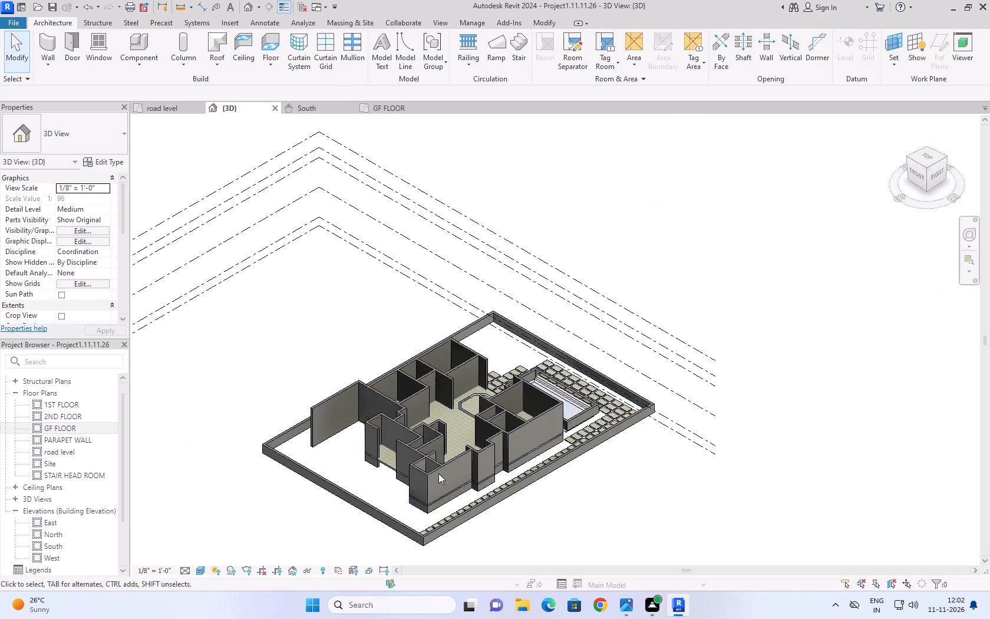
scroll(360, 474, "up", 8)
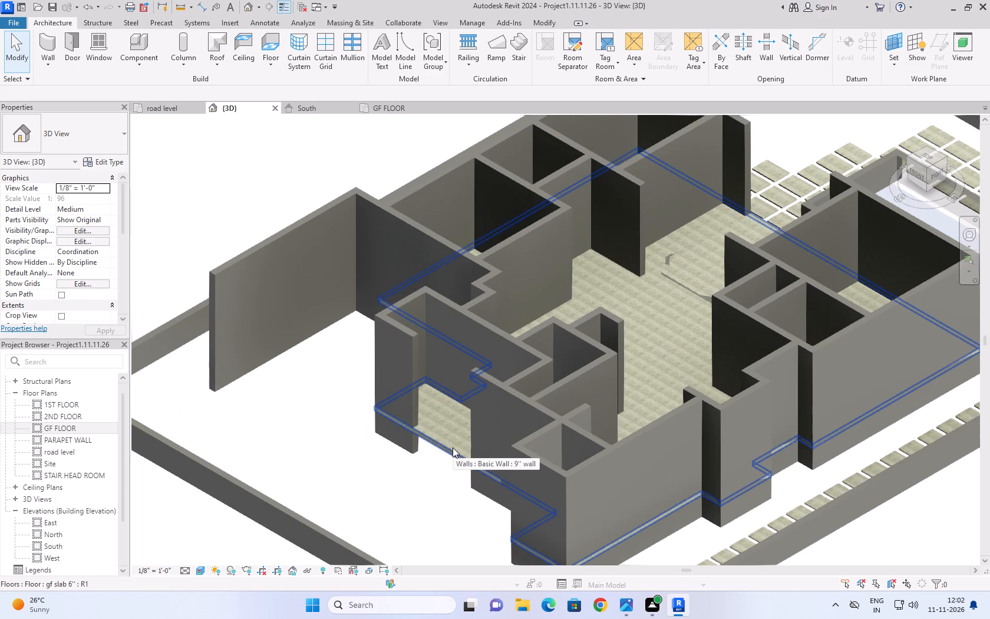
left_click(324, 105)
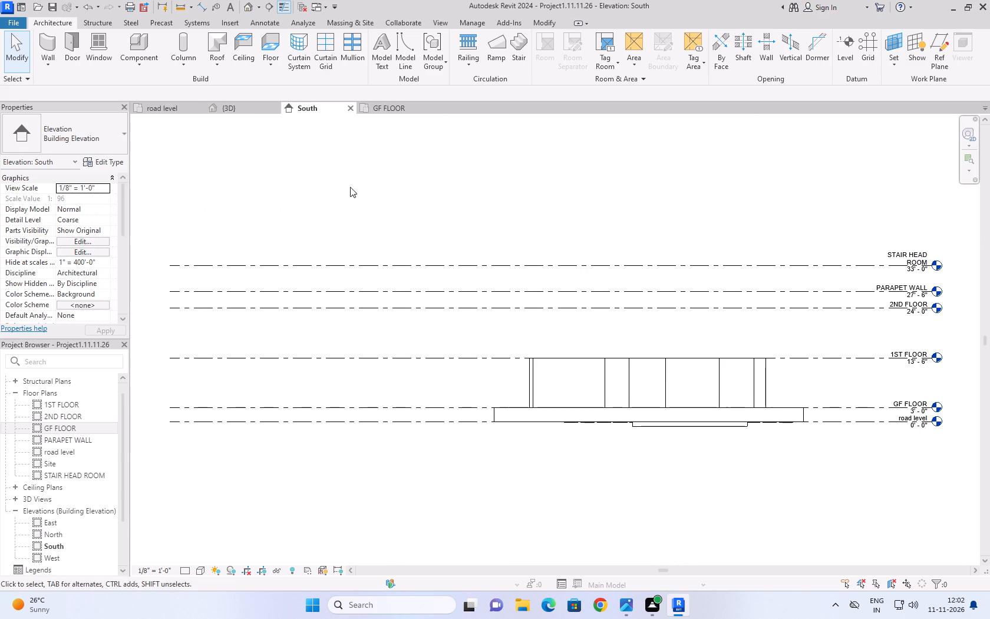
Start a new architectural floor boundary sketch in the GF FLOOR plan.
left_click(384, 108)
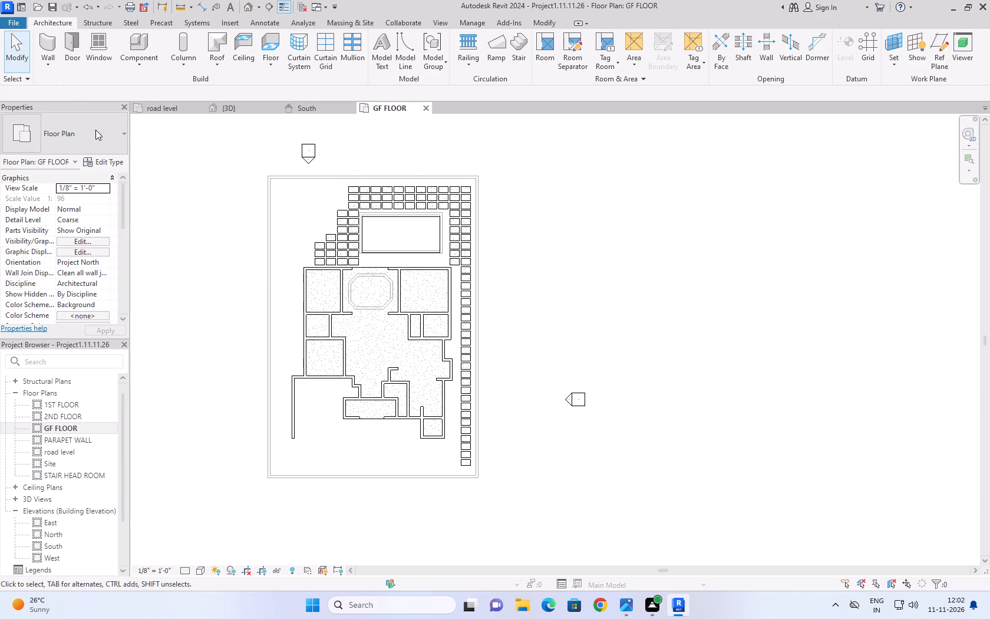
left_click(268, 70)
left_click(285, 83)
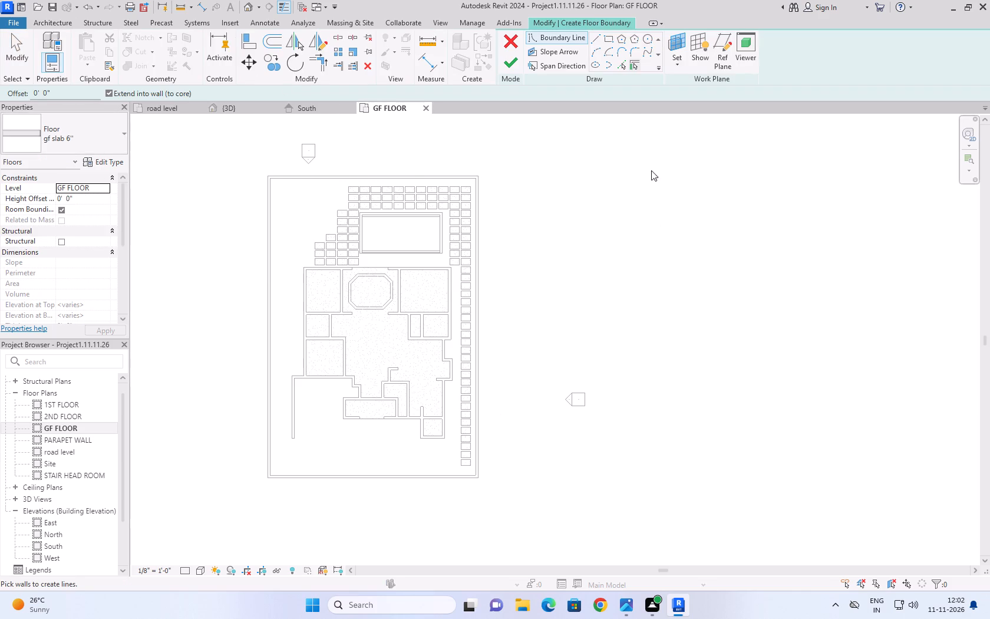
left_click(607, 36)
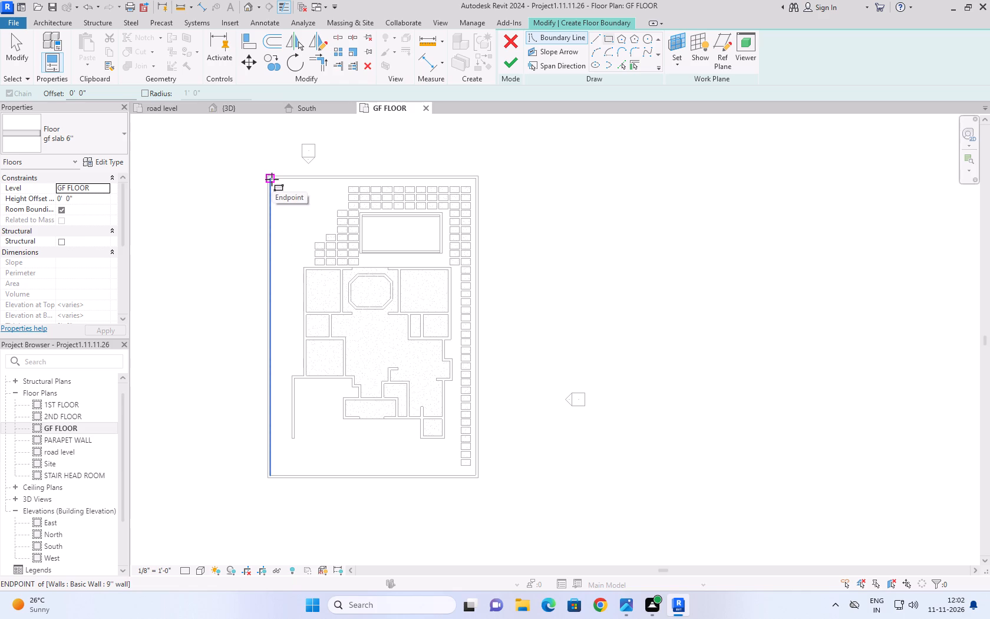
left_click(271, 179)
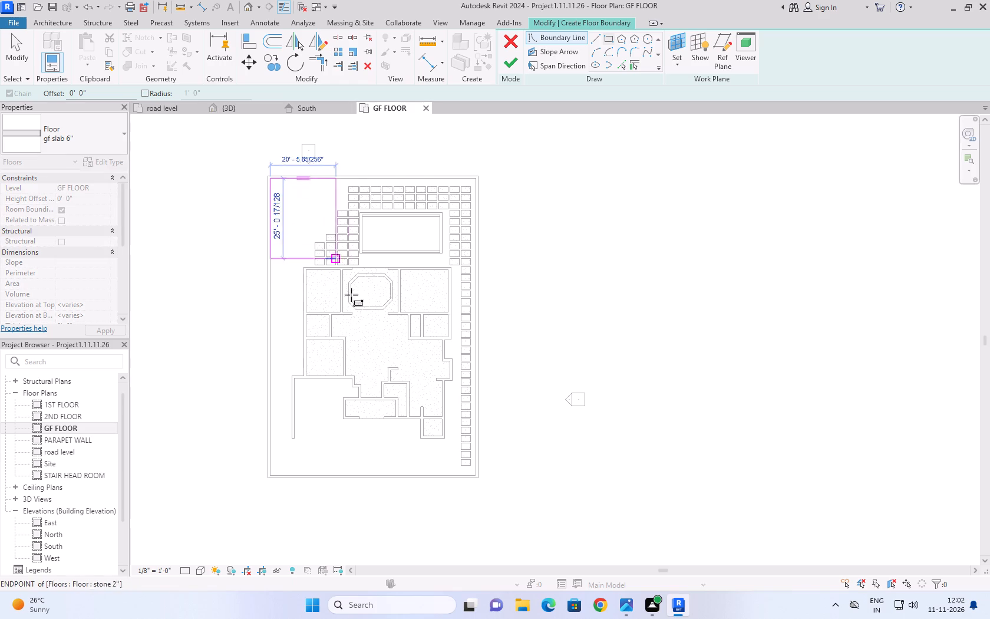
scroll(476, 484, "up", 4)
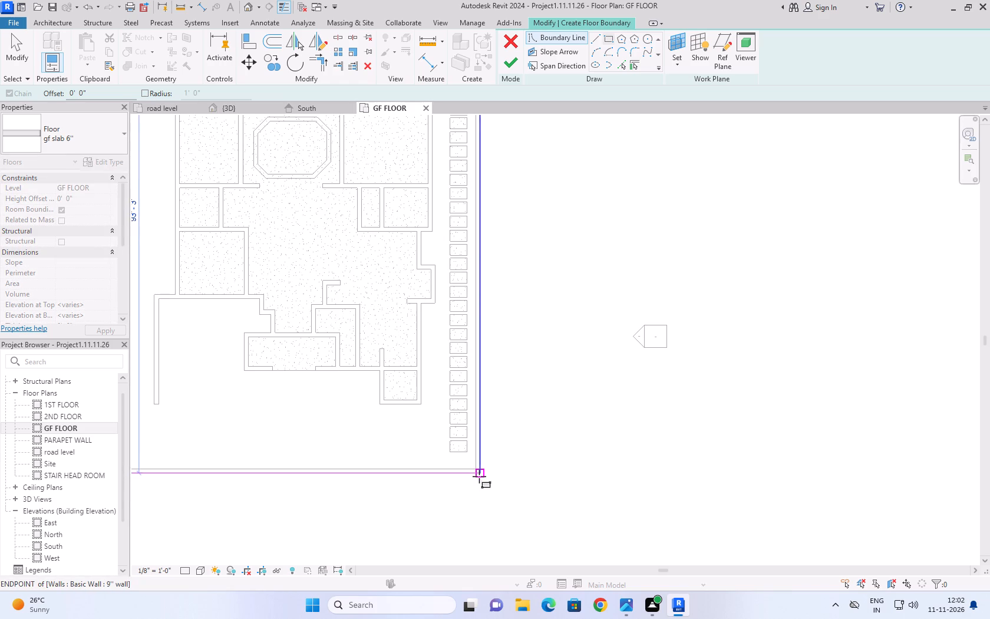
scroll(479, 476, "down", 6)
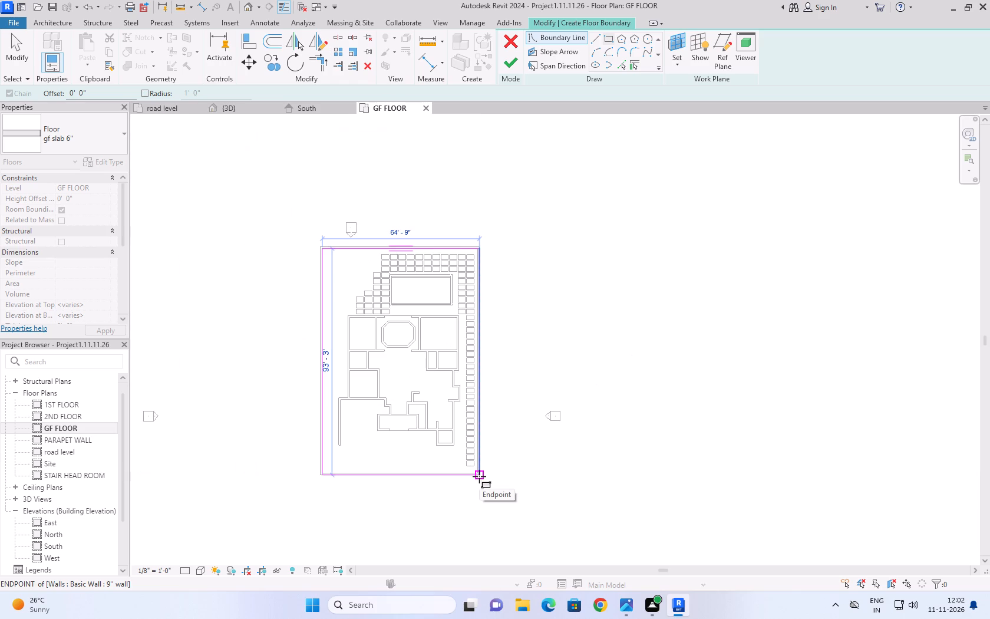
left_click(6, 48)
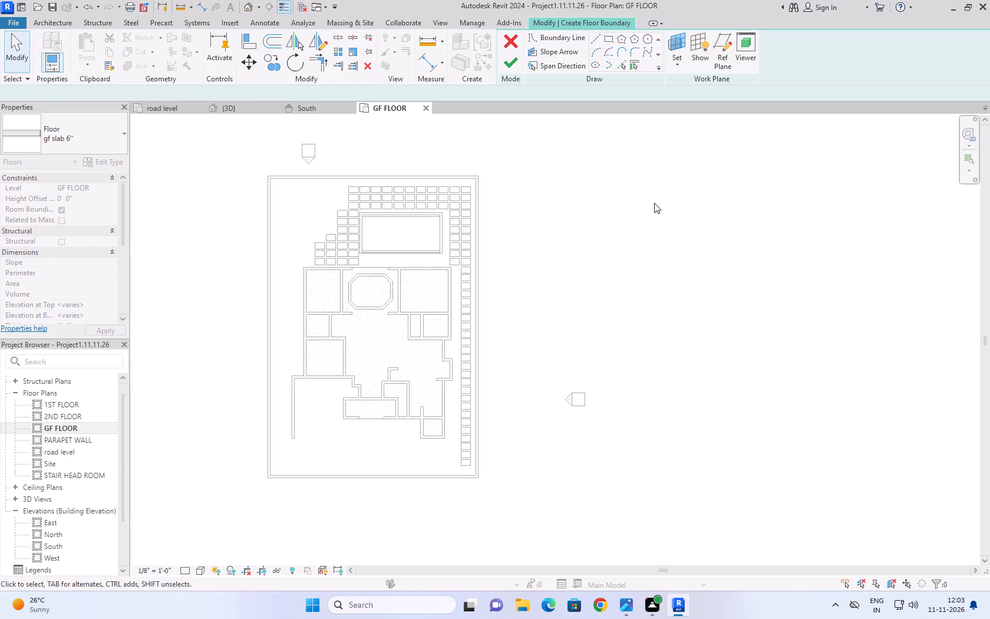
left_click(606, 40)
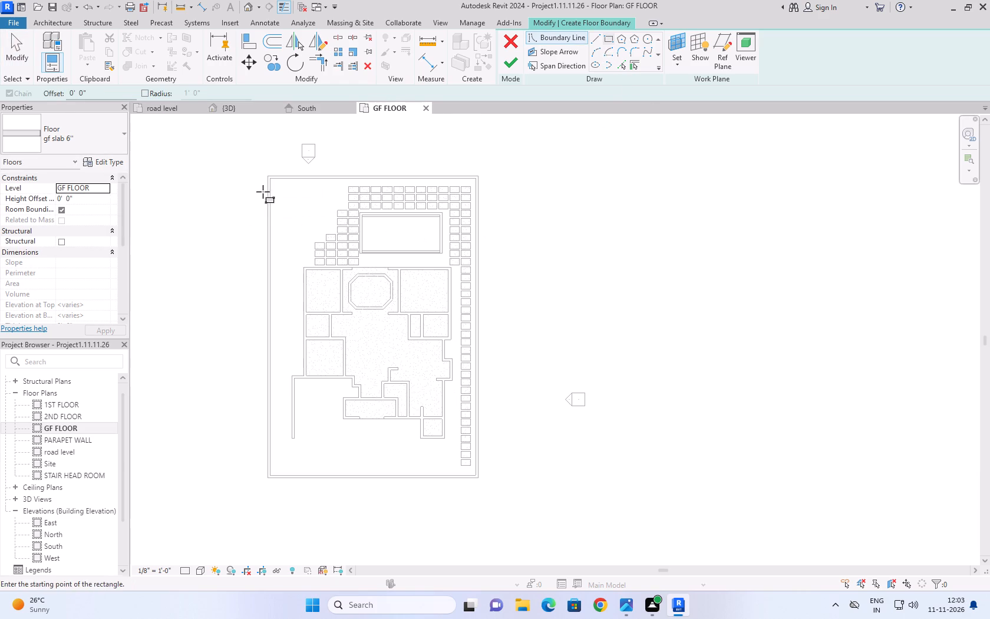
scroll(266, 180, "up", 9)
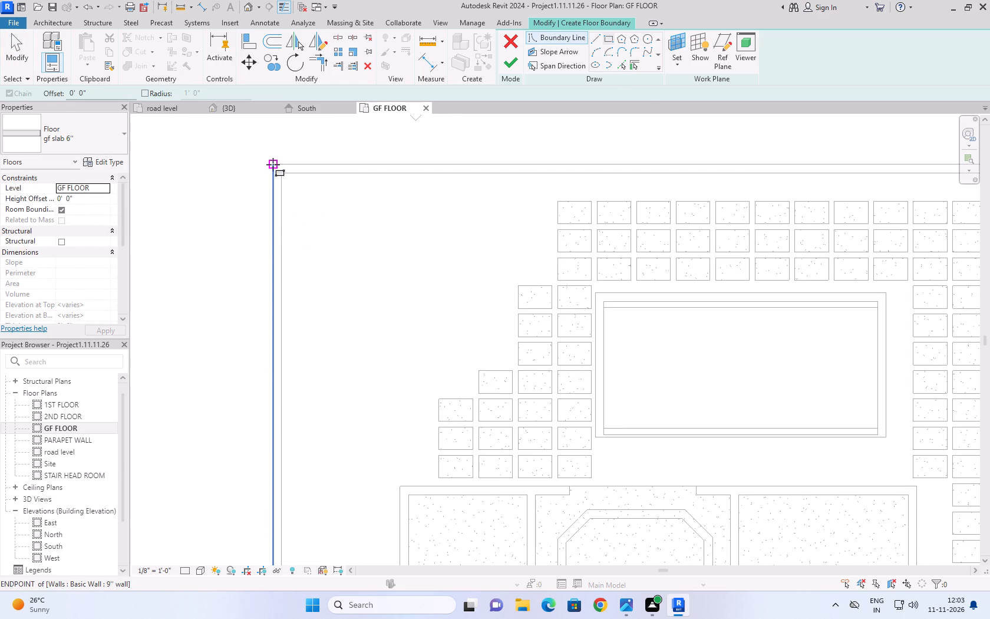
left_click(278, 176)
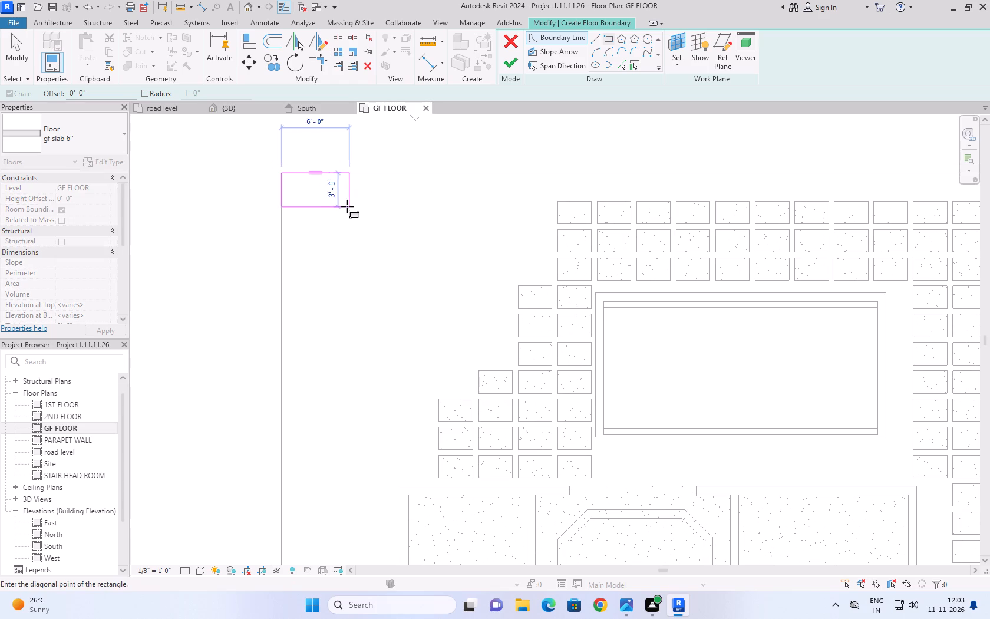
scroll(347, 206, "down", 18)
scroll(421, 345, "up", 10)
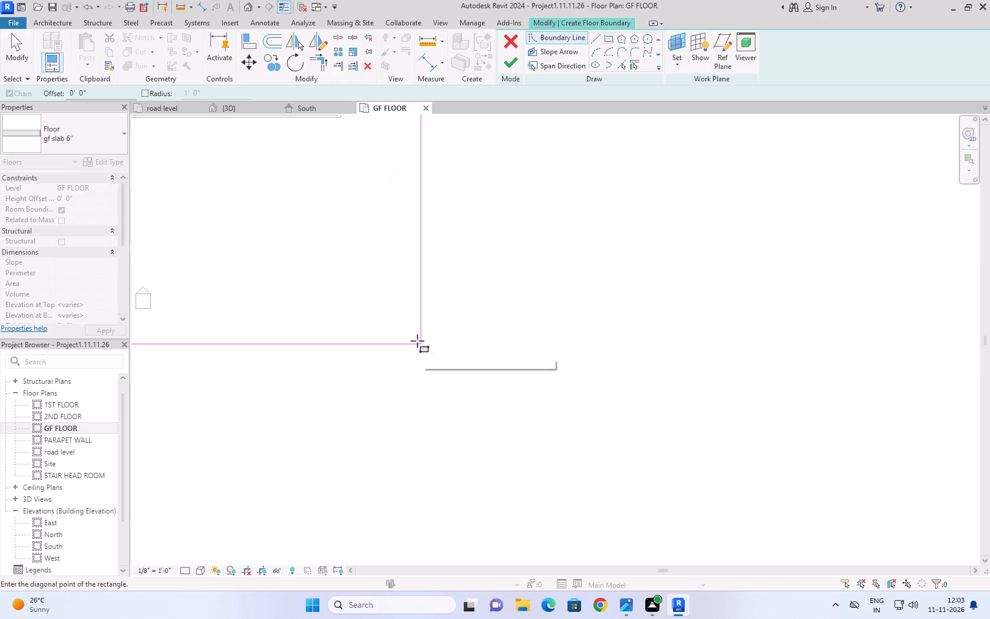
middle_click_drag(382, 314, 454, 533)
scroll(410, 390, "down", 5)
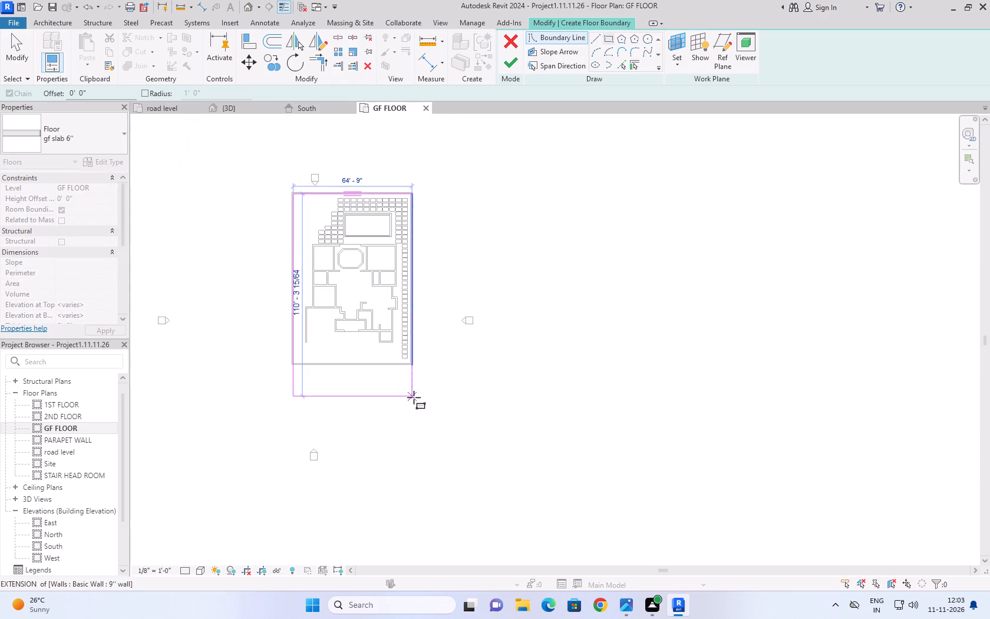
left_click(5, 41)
Sketch a rectangular floor boundary between opposite outer corners of the 9'' plot boundary wall.
left_click(608, 42)
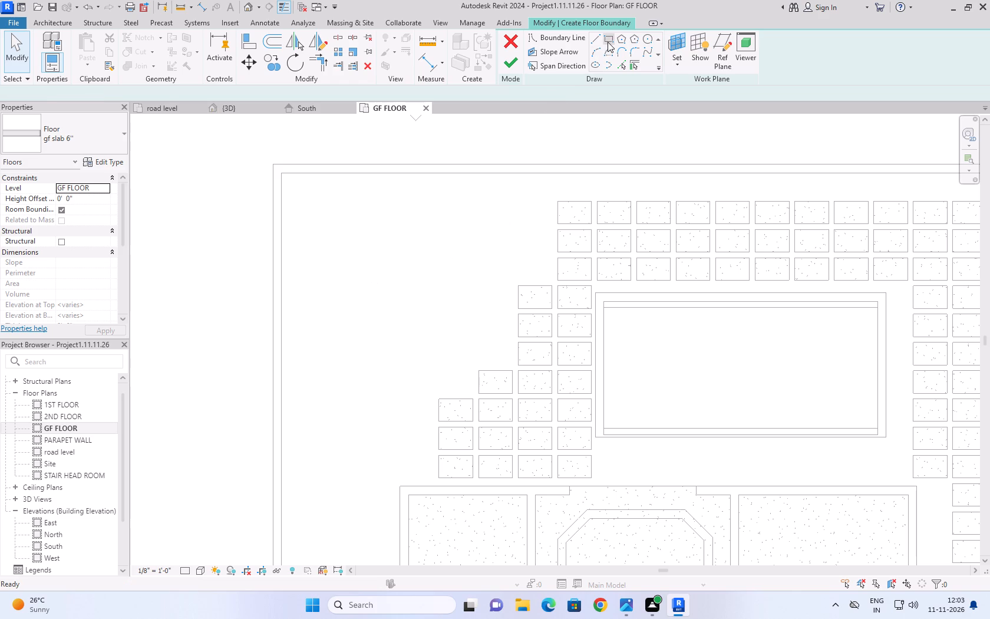
left_click(275, 164)
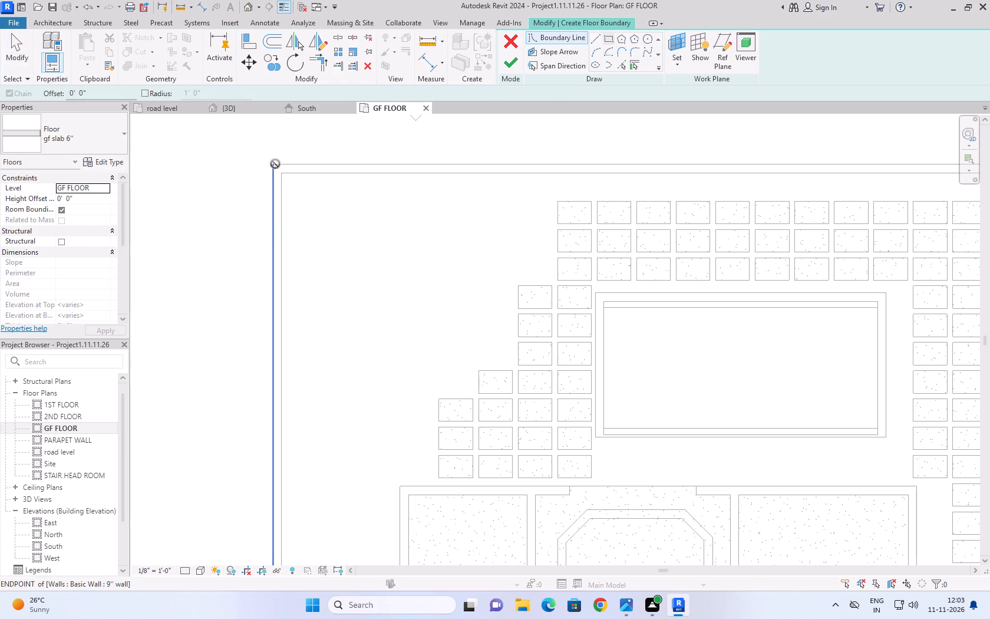
scroll(421, 237, "down", 17)
scroll(471, 330, "up", 7)
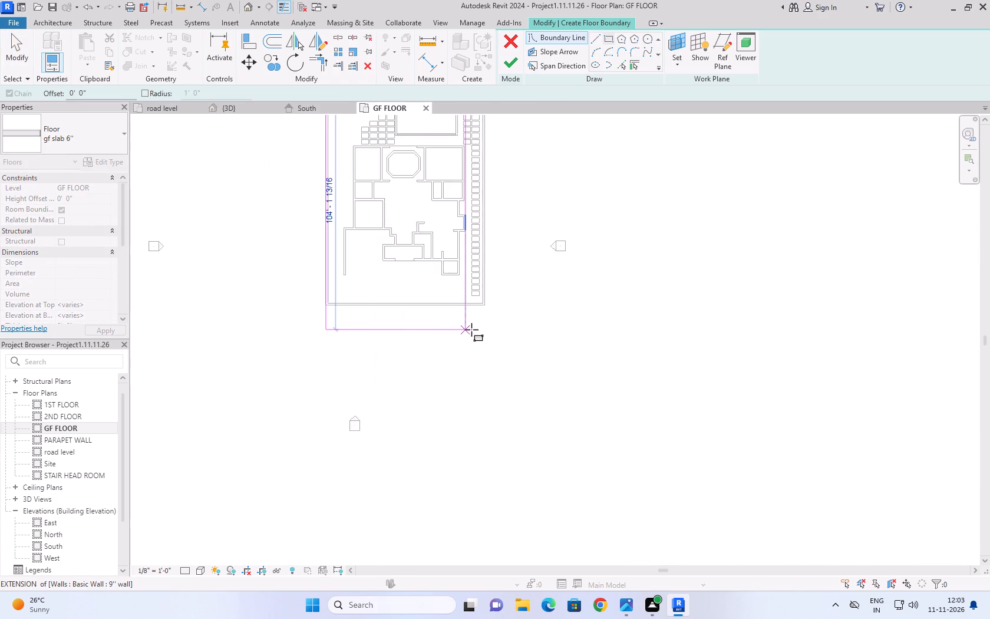
scroll(471, 330, "up", 4)
left_click(499, 281)
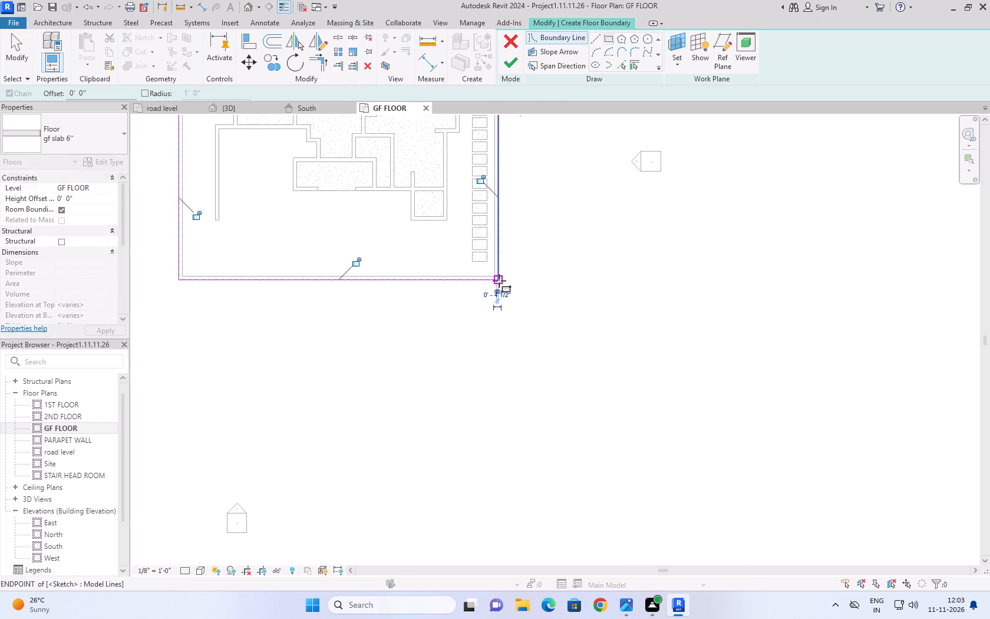
Duplicate the gf slab 6'' type as road level slab 6'', review its structure and material, and apply it to the sketched floor.
left_click(108, 162)
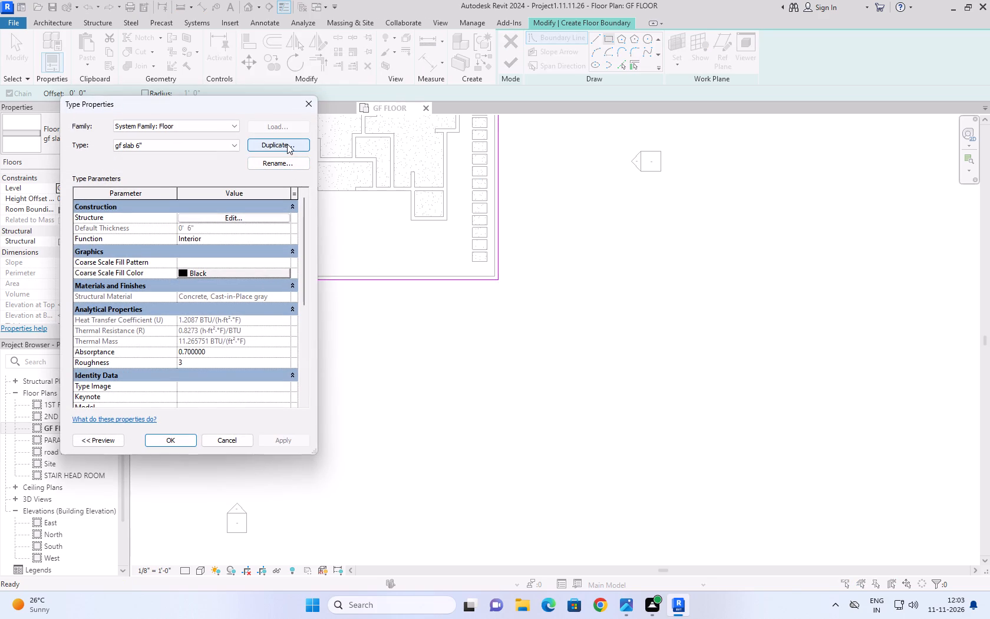
left_click(287, 144)
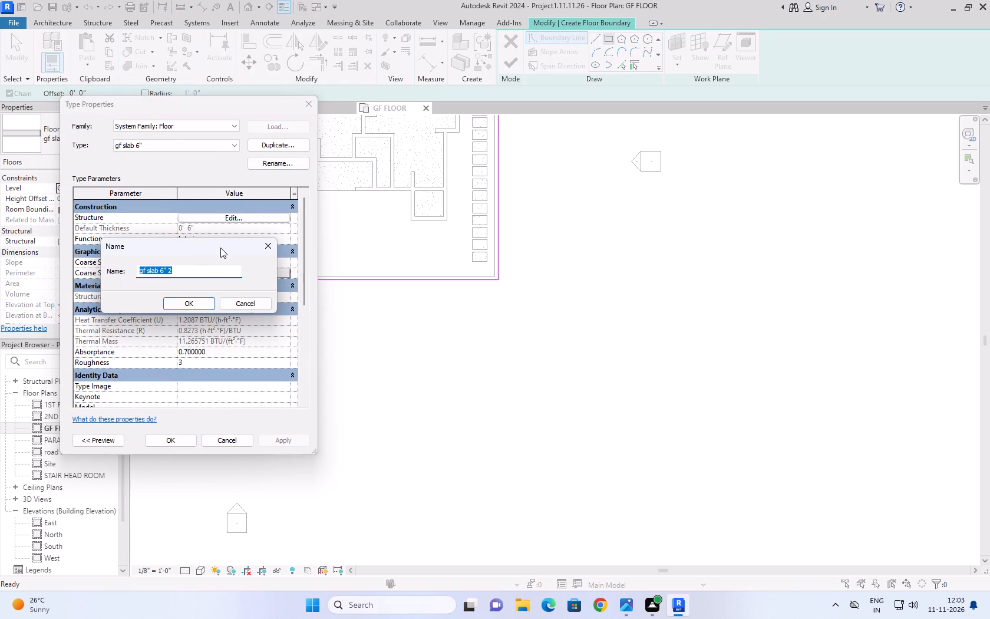
type("road level slab")
key("space")
type("6''")
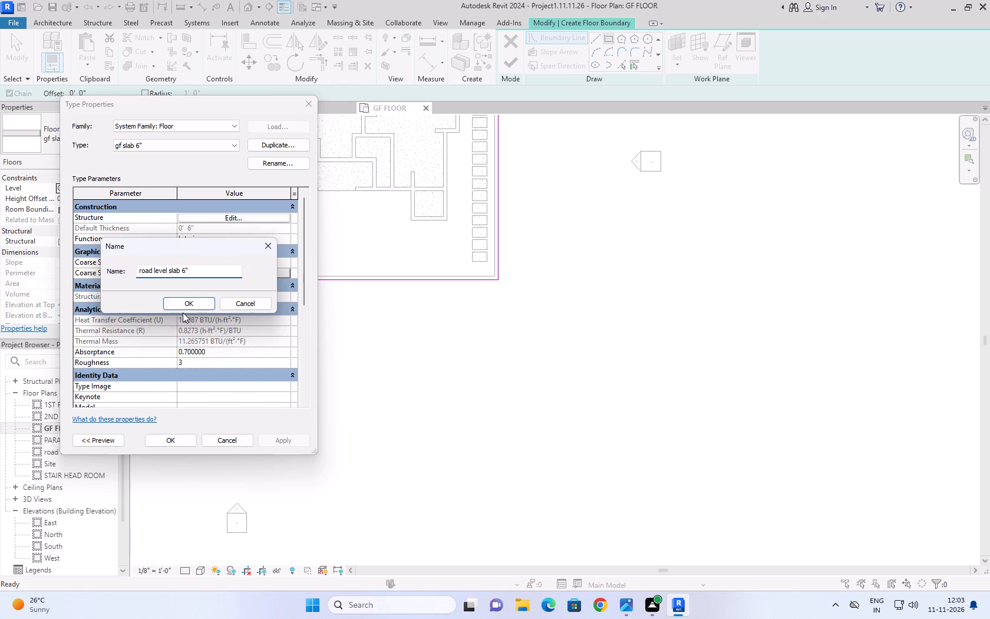
left_click(173, 305)
left_click(231, 219)
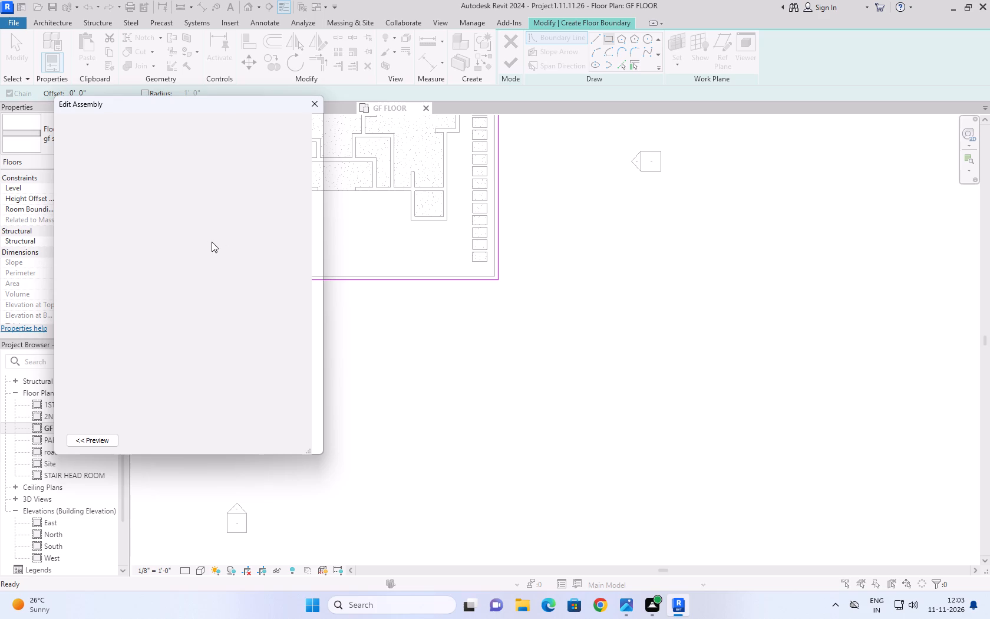
left_click(167, 243)
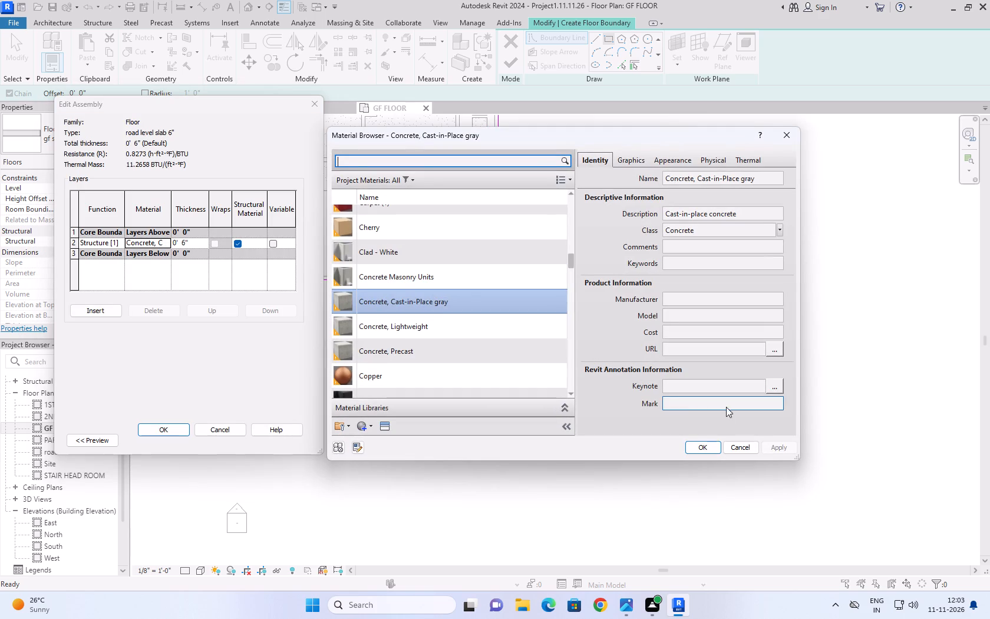
left_click(746, 447)
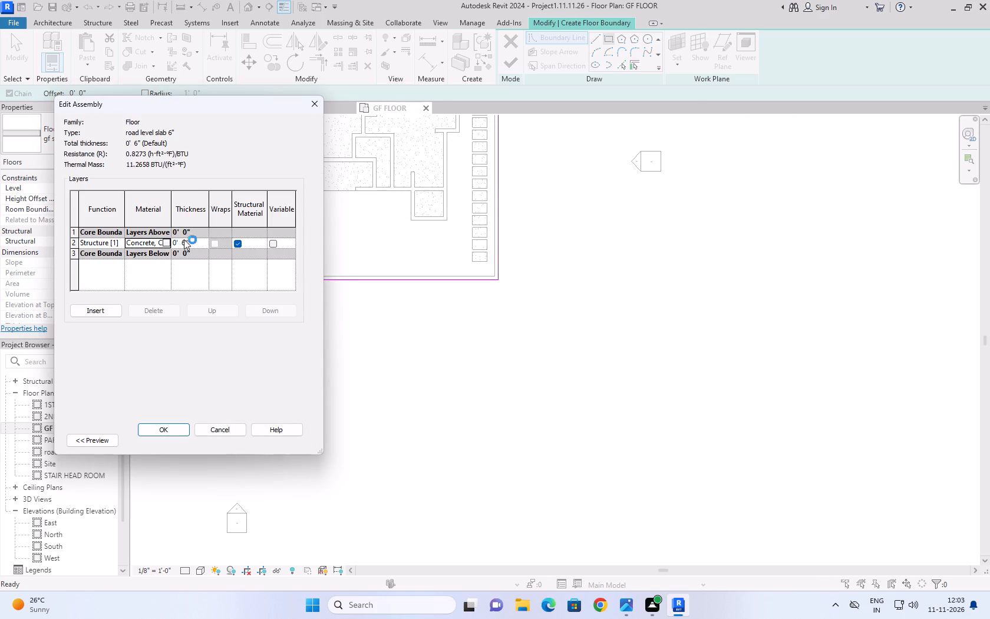
left_click(186, 429)
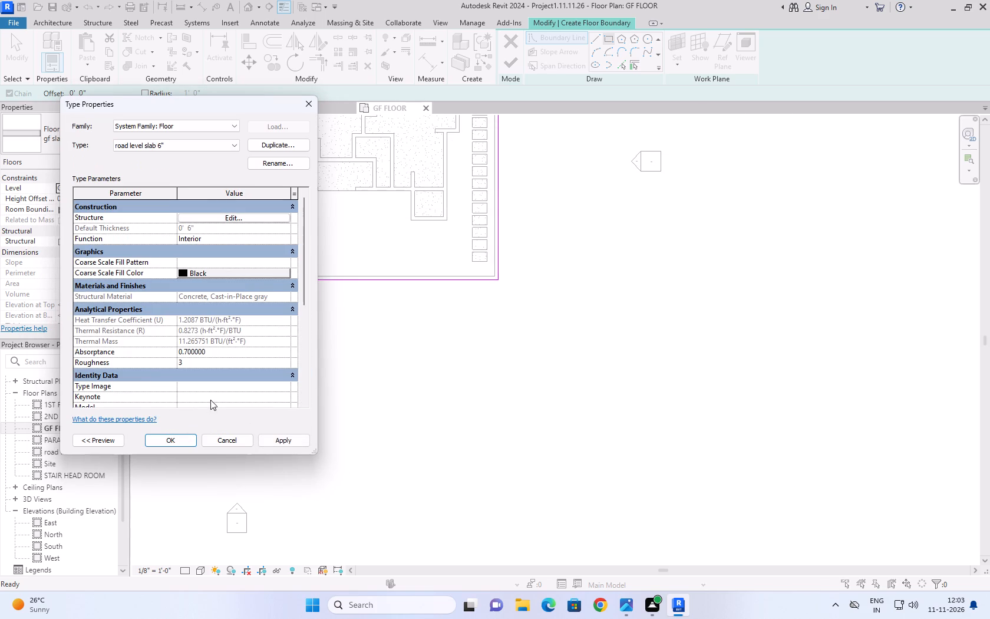
left_click(284, 443)
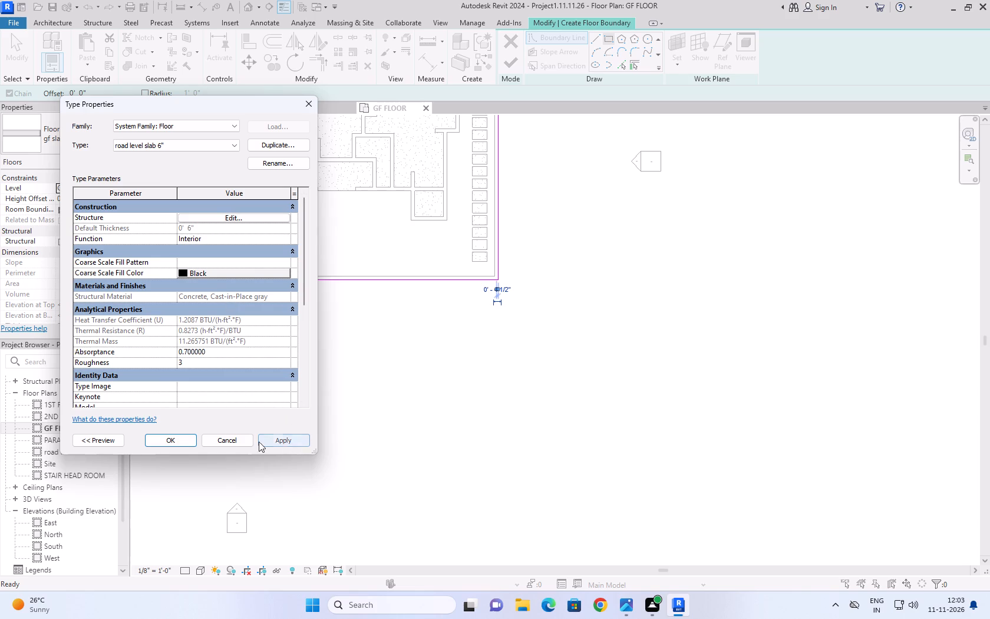
left_click(183, 440)
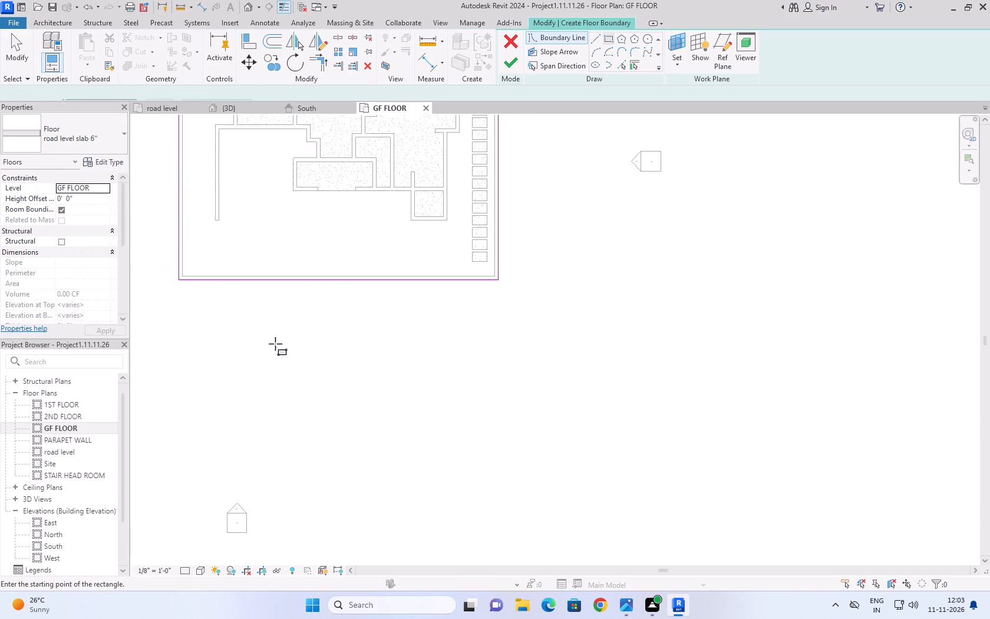
Finish the floor sketch and attach the walls that reach its level to the floor's bottom.
left_click(515, 58)
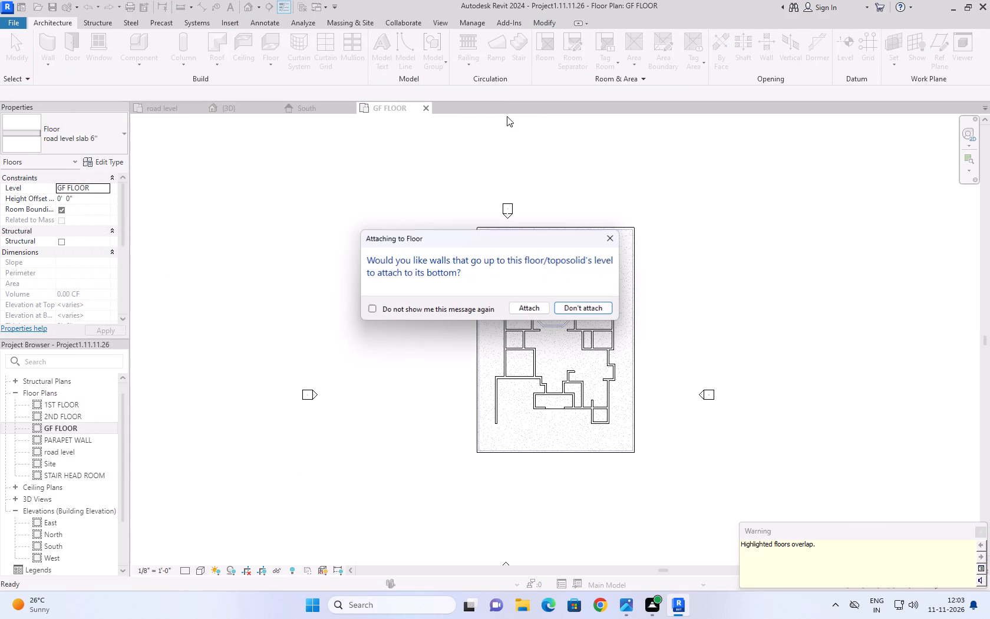
left_click(530, 308)
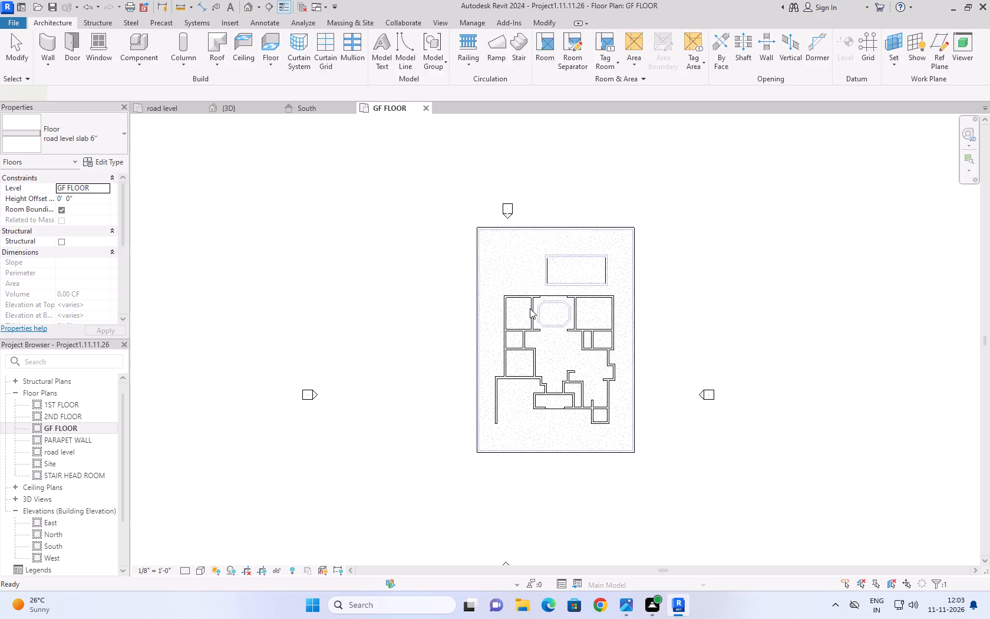
left_click(491, 303)
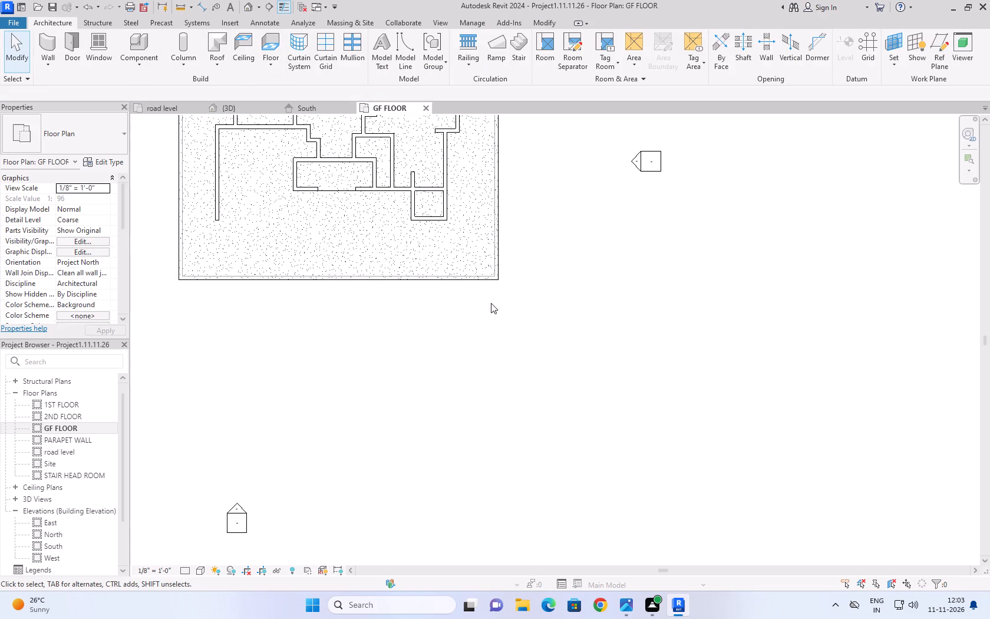
Select the new plot-wide road level slab in the 3D view and set its level constraint to road level.
left_click(321, 110)
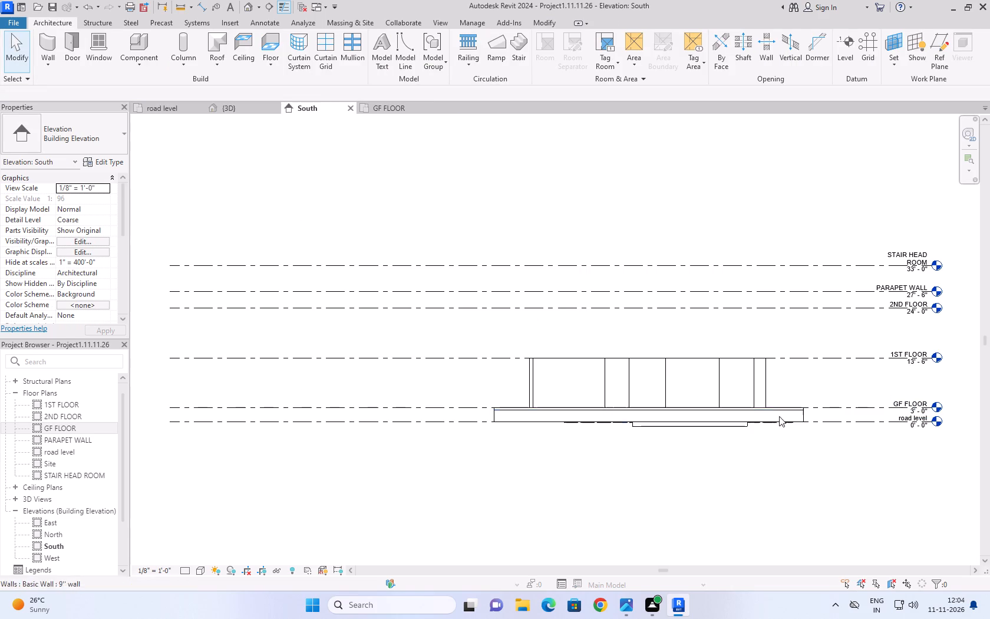
left_click(787, 410)
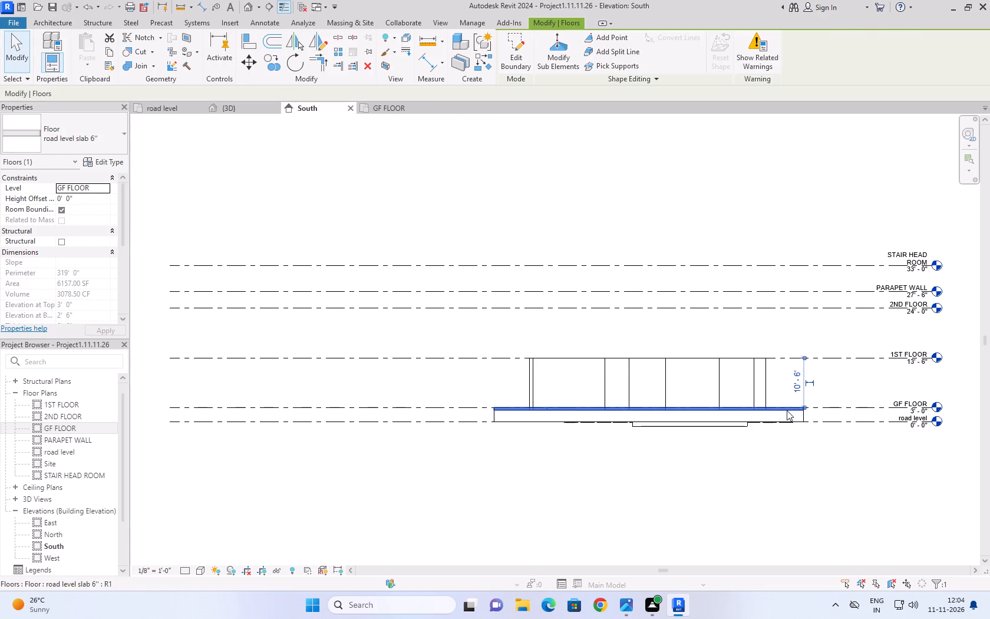
left_click(253, 132)
left_click(251, 112)
scroll(340, 147, "down", 3)
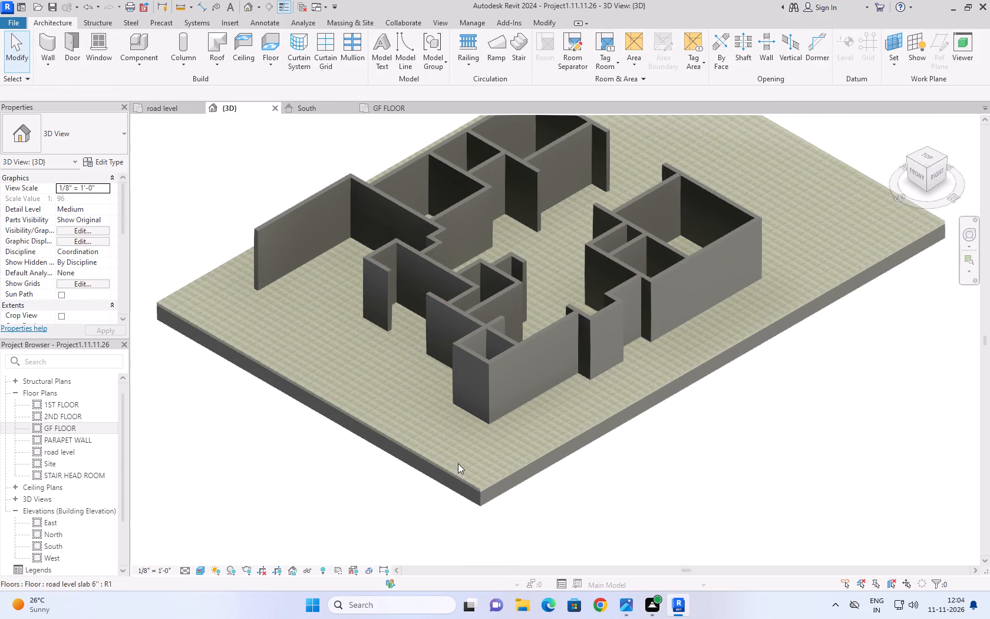
left_click(464, 478)
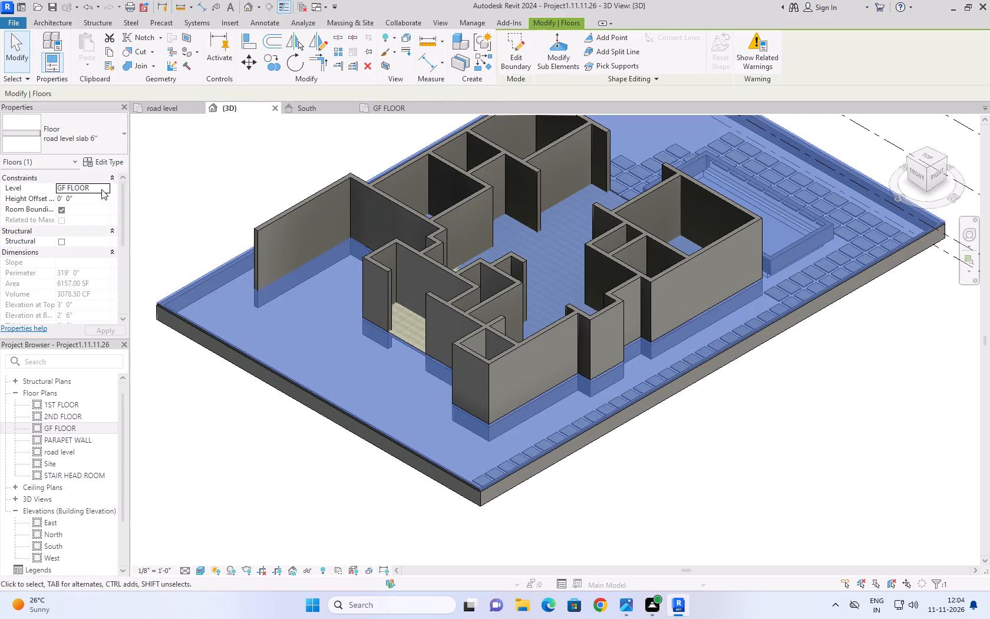
left_click(107, 191)
left_click(103, 202)
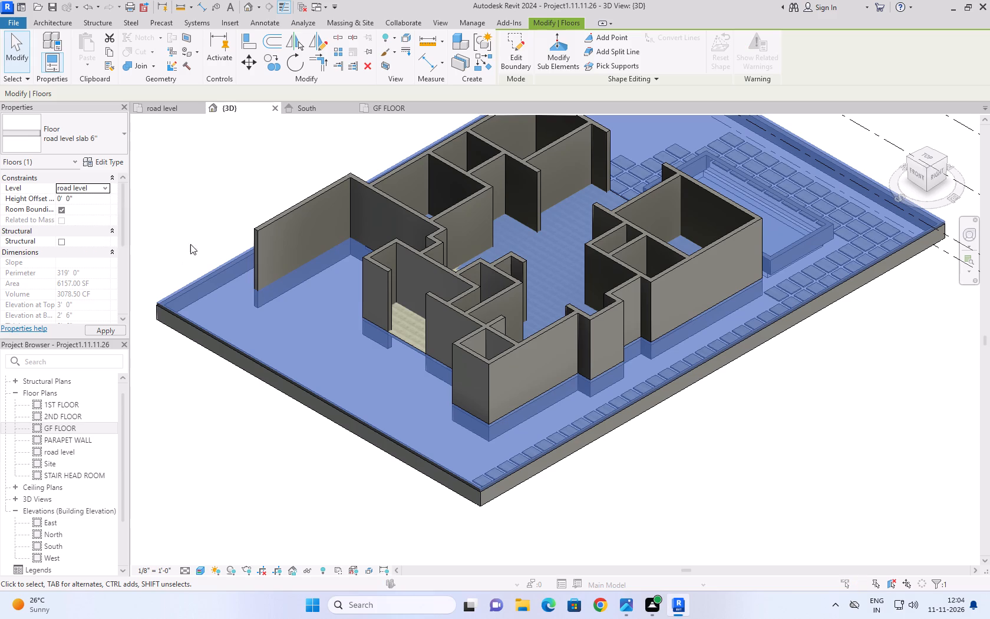
left_click(448, 338)
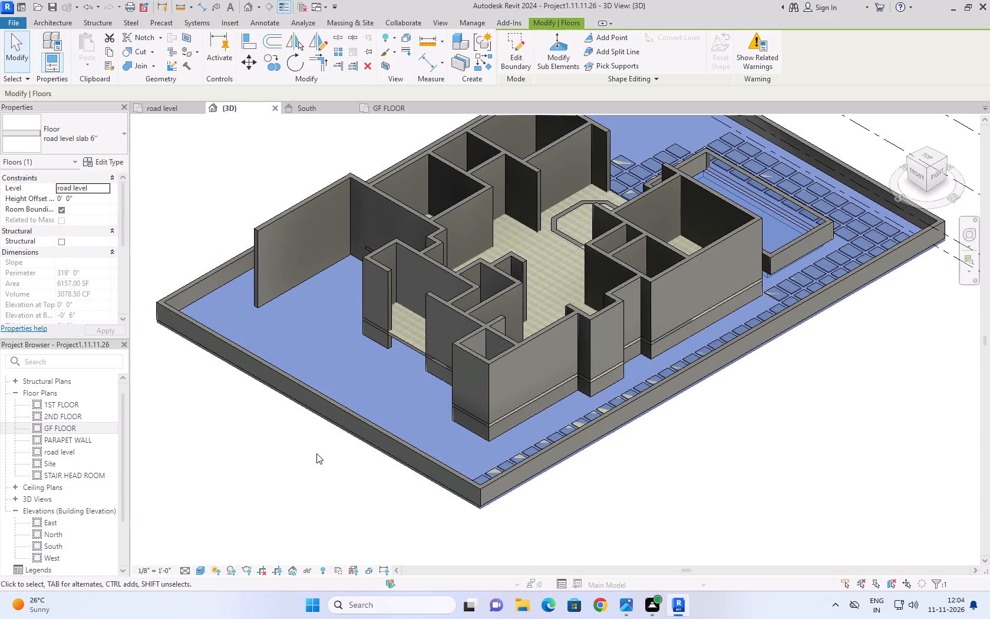
Select the stone 2'' paving floor and nudge it up in the South elevation to a 0' 6'' height offset from road level.
left_click(250, 405)
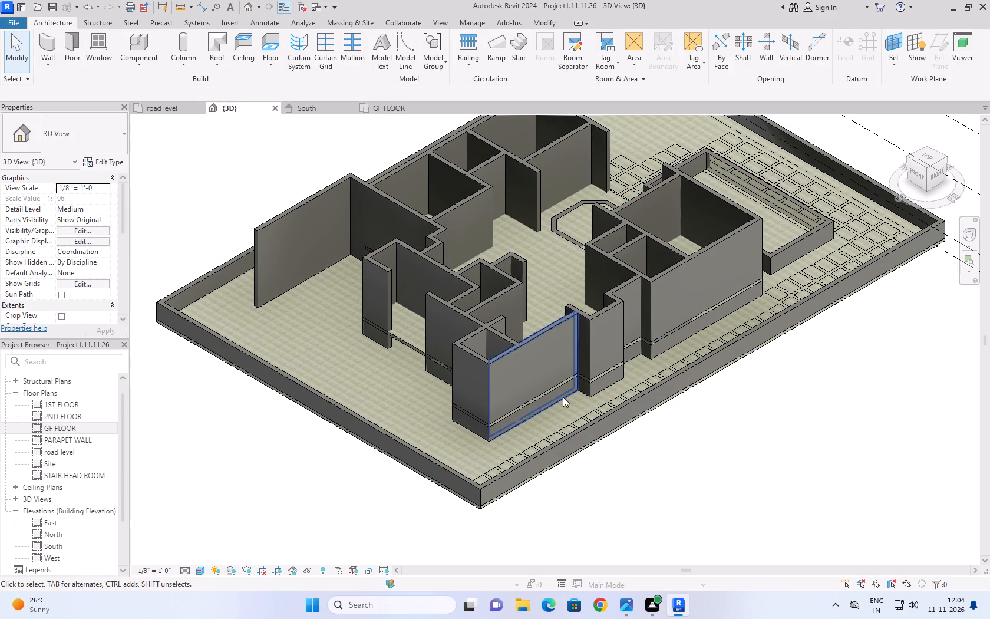
left_click(562, 432)
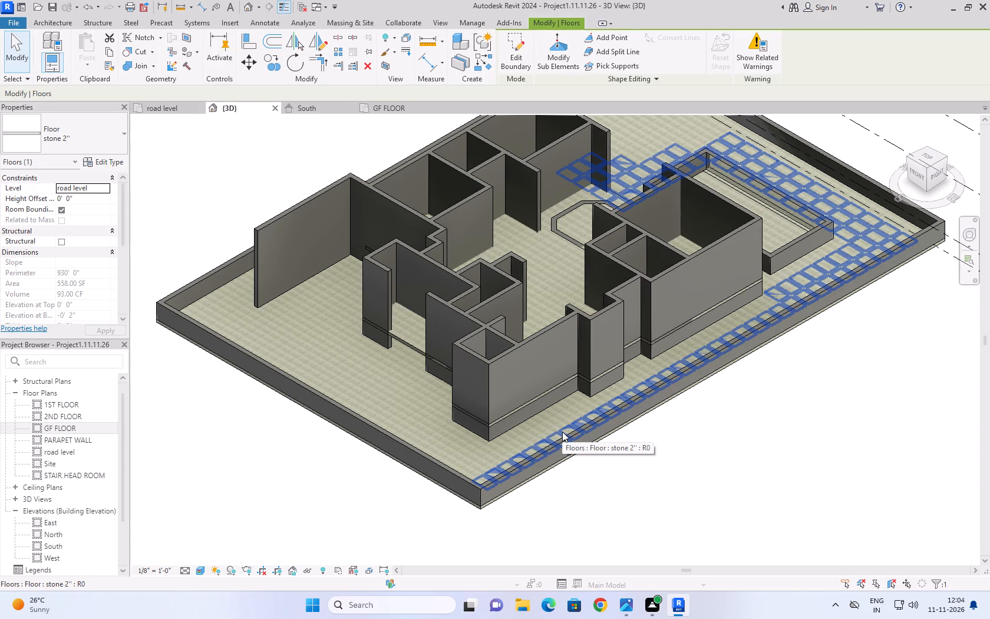
left_click(307, 105)
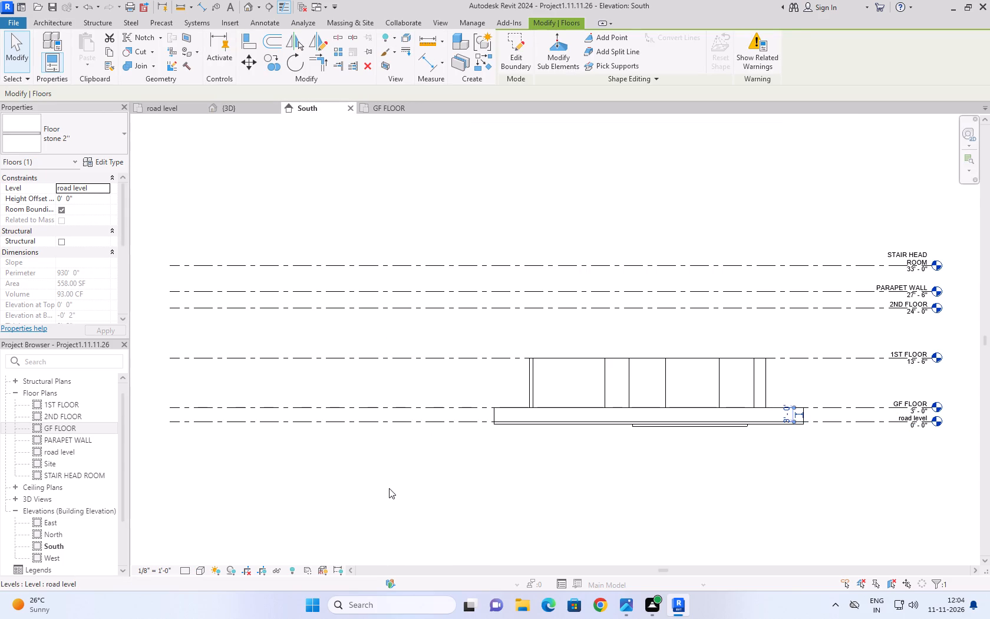
key("Up")
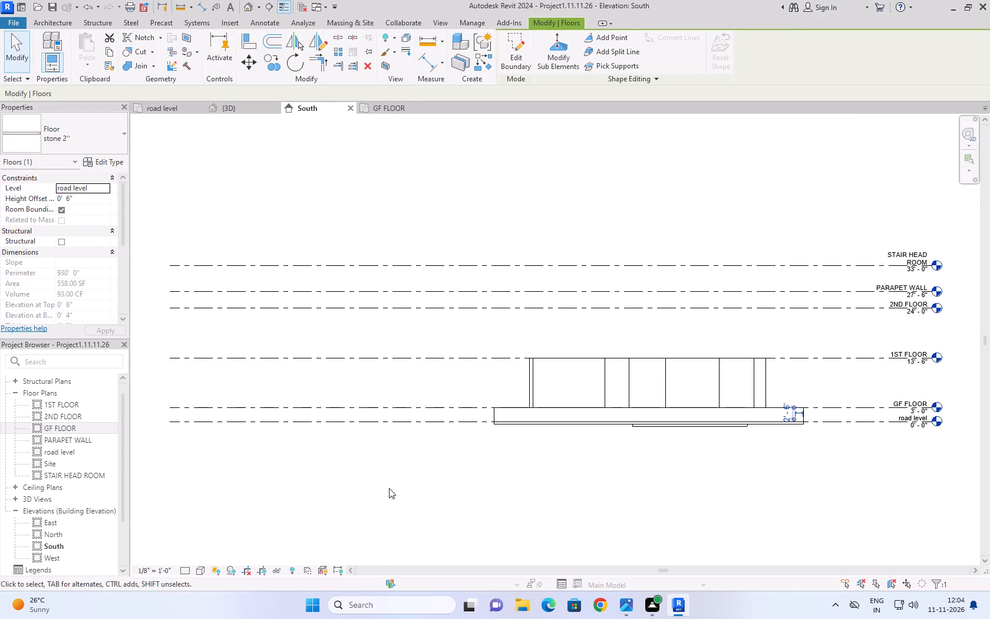
left_click(250, 110)
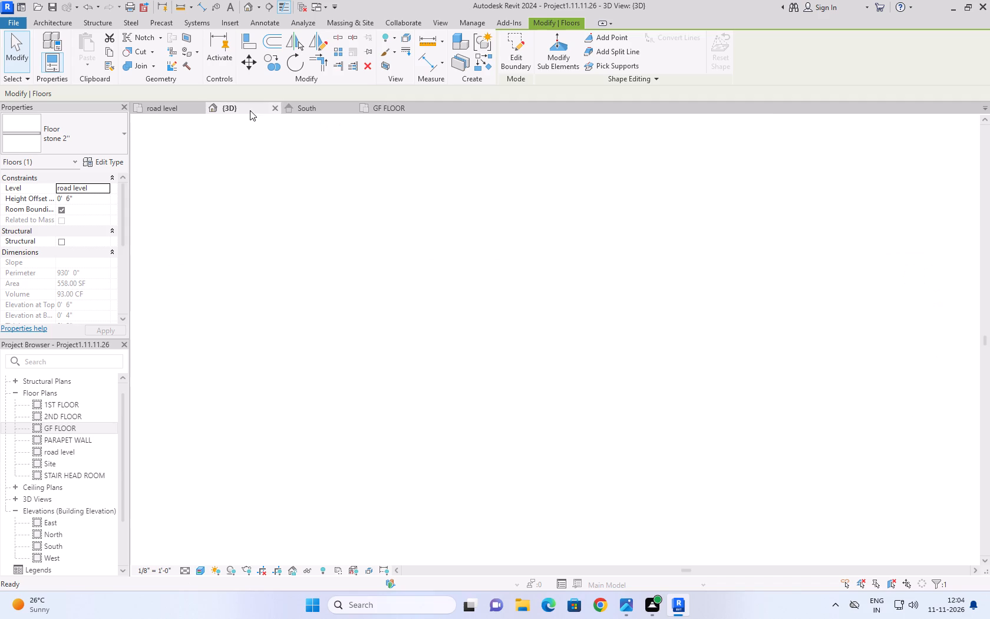
left_click(631, 475)
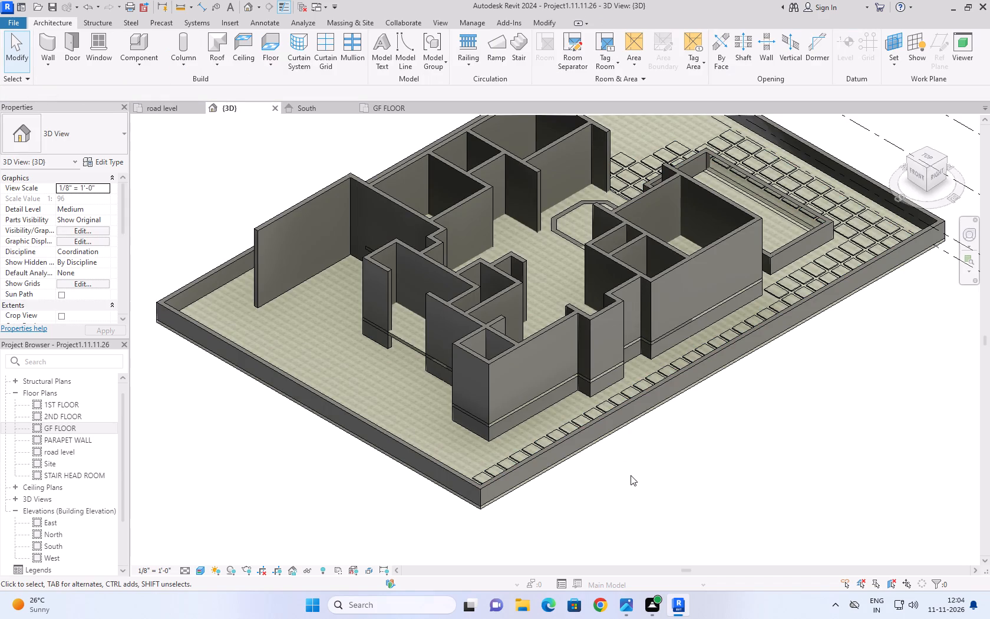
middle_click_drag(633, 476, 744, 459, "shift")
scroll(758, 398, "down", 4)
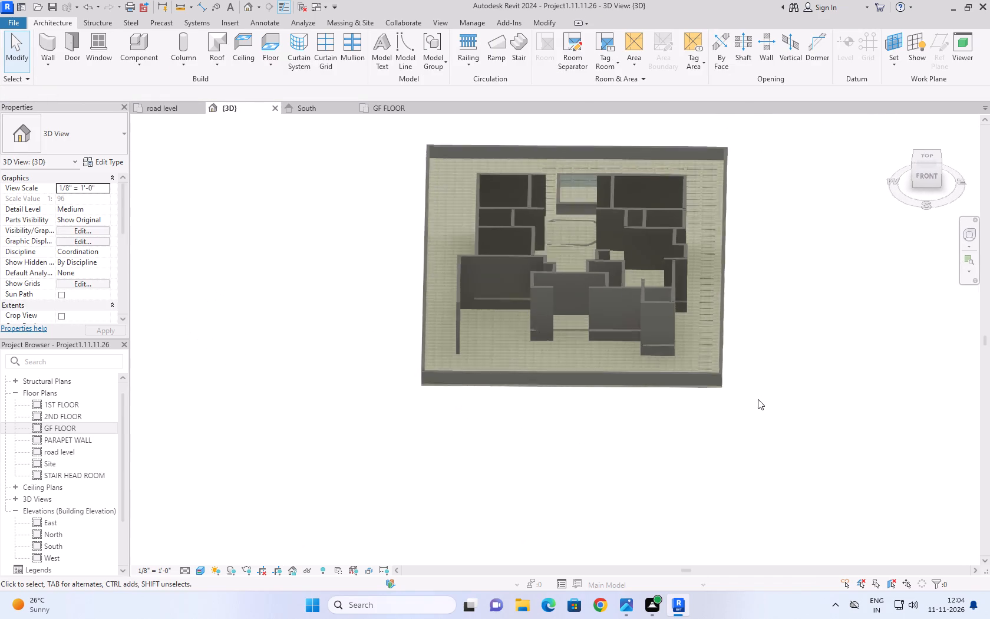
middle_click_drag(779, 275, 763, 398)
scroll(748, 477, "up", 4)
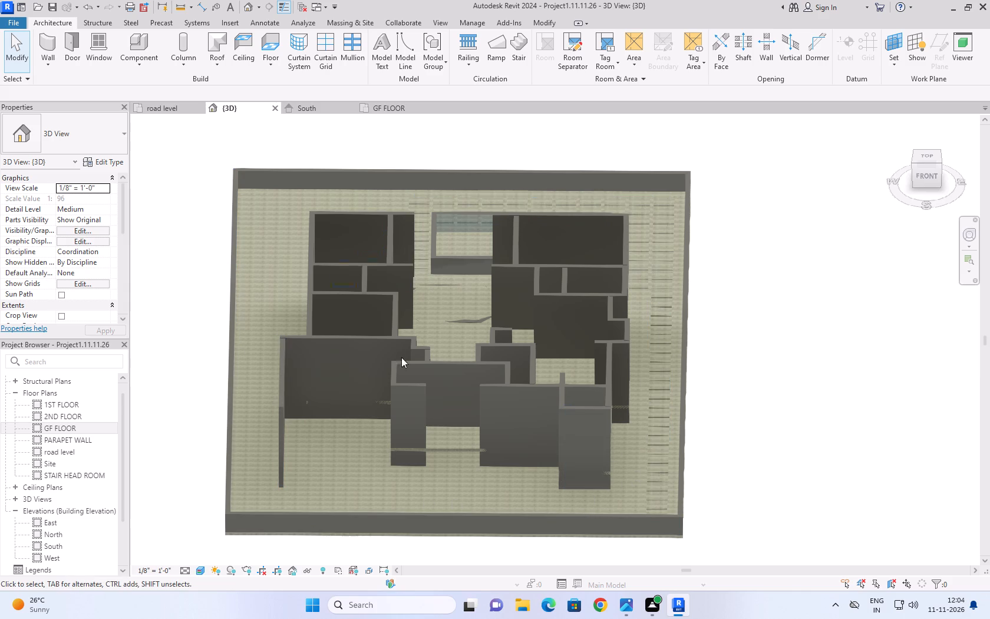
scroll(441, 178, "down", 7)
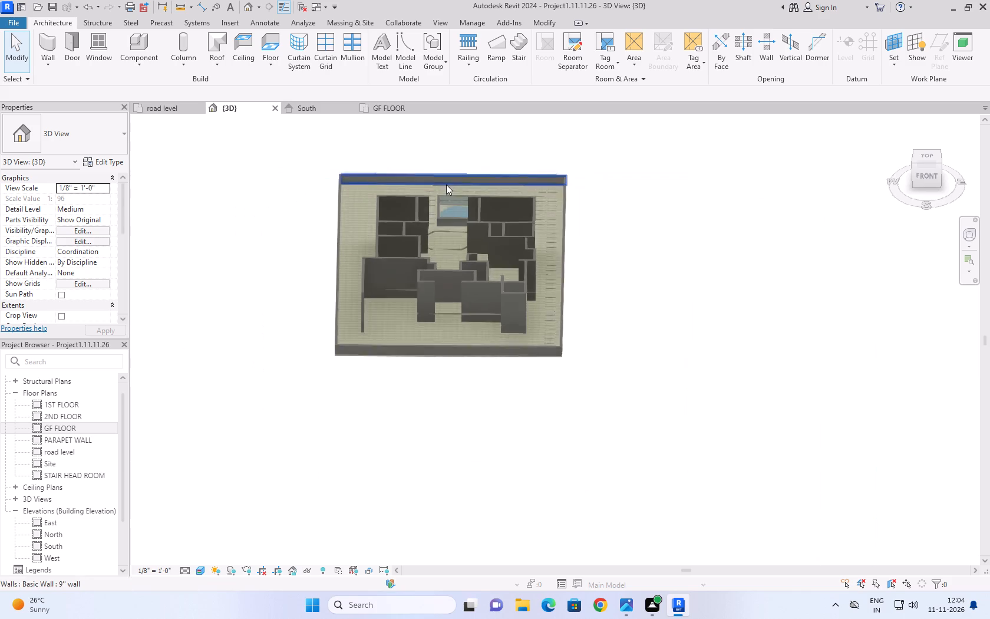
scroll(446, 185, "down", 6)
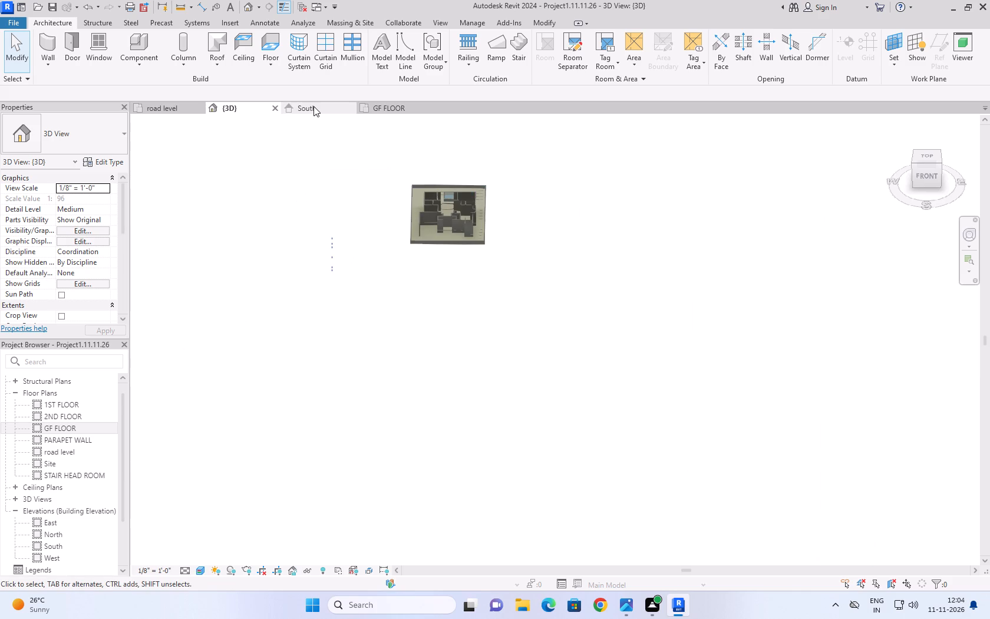
Select the plot-wide slab in the GF FLOOR plan and change the road level slab 6'' type's structure material to Grass.
left_click(313, 106)
left_click(379, 114)
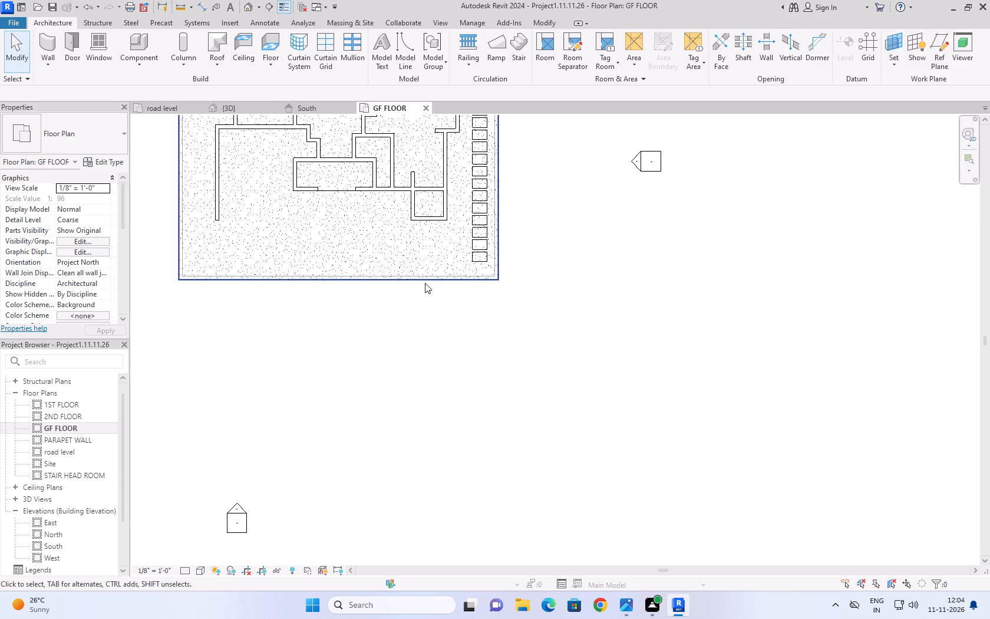
left_click(429, 276)
scroll(430, 292, "down", 8)
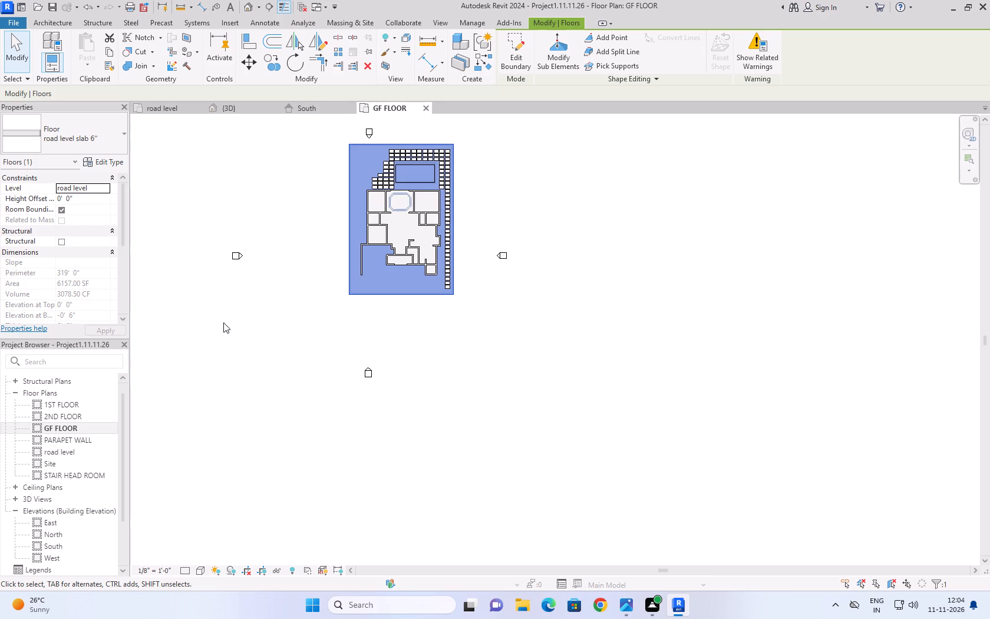
left_click(111, 158)
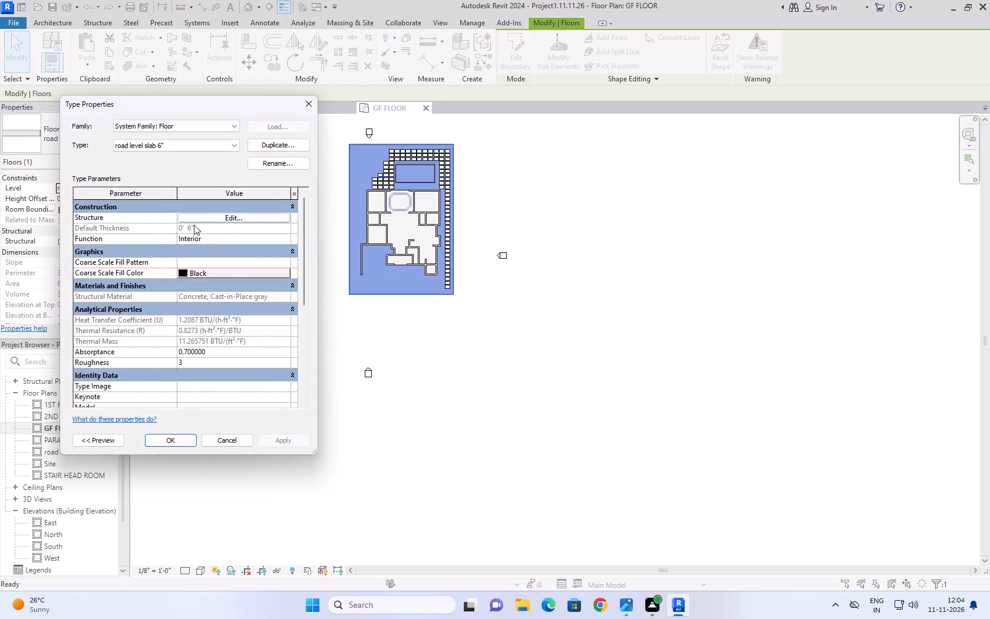
left_click(222, 213)
left_click(164, 241)
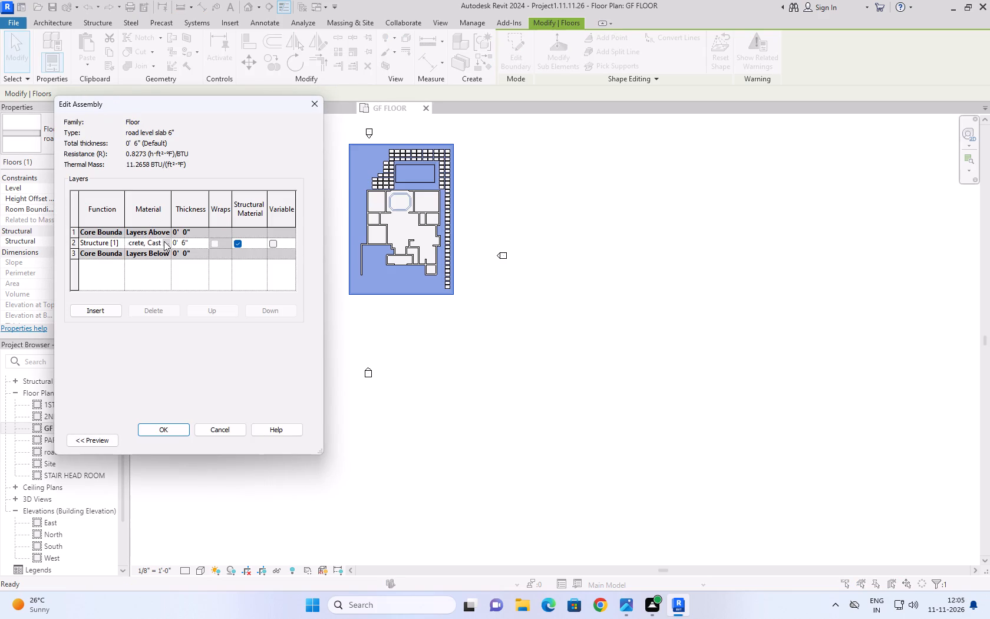
scroll(445, 381, "down", 8)
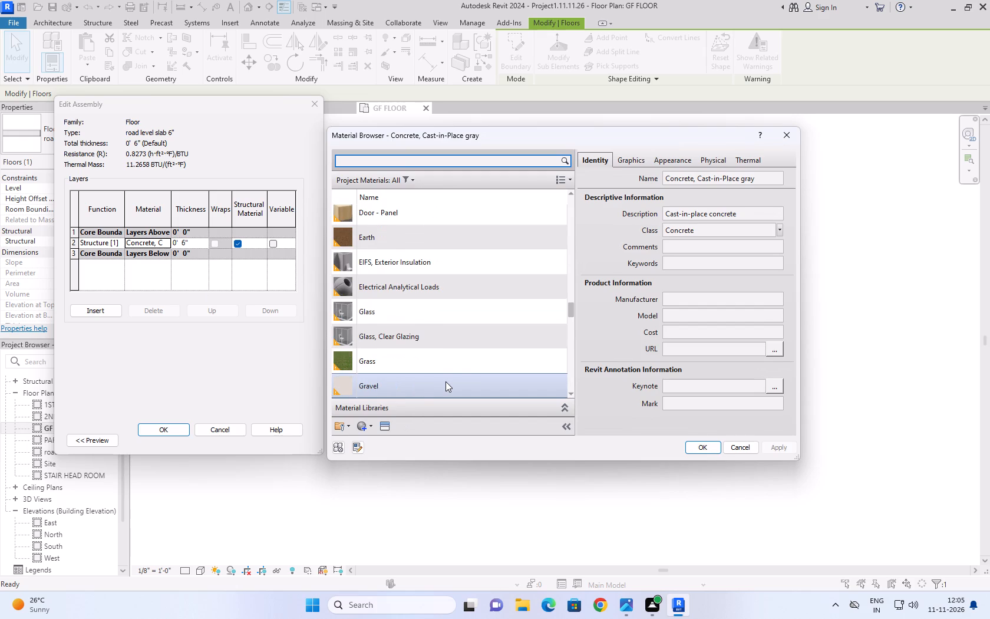
left_click(440, 367)
left_click(698, 449)
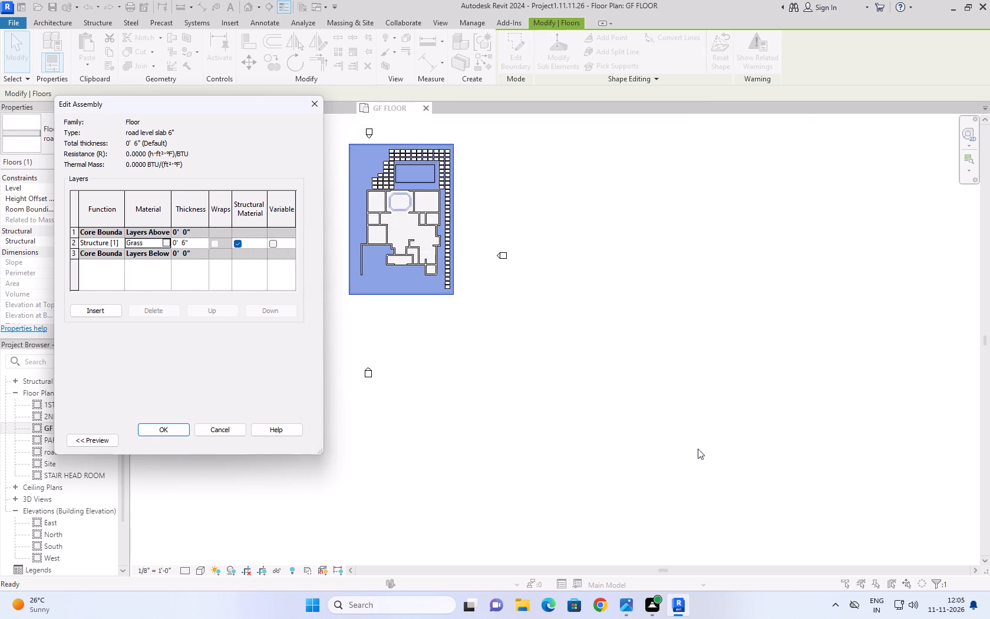
left_click(172, 425)
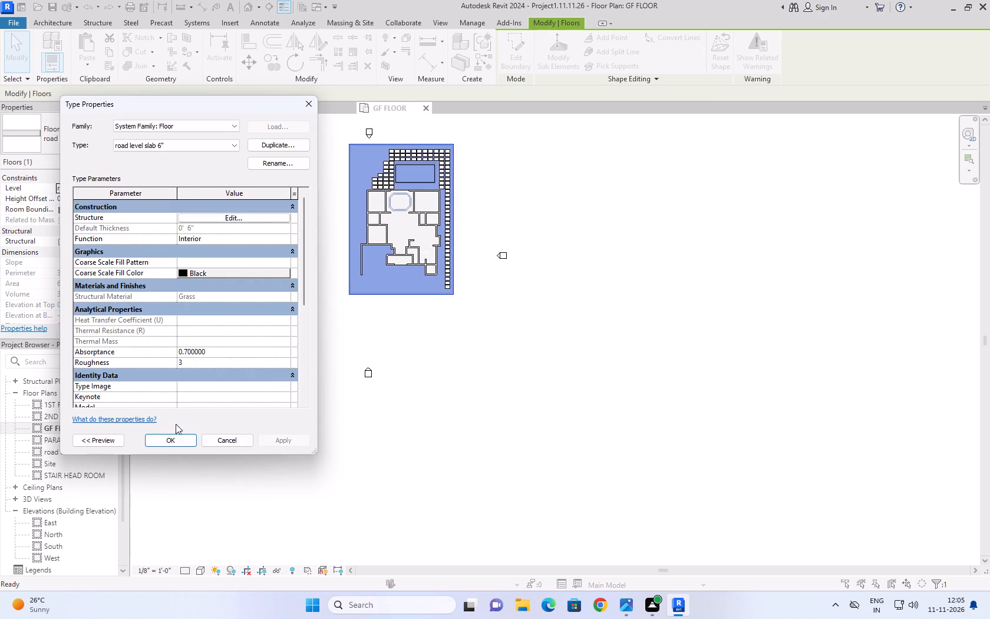
left_click(288, 445)
left_click(456, 350)
left_click(184, 439)
left_click(487, 364)
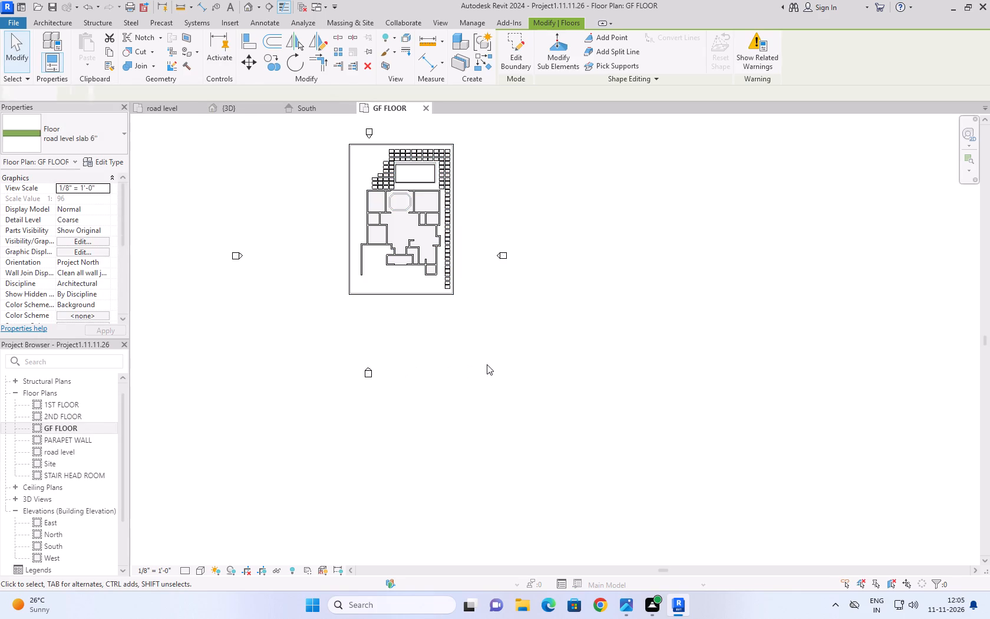
Examine the grass slab, stone paving and swimming pool around the house in the 3D view.
left_click(241, 101)
left_click(241, 108)
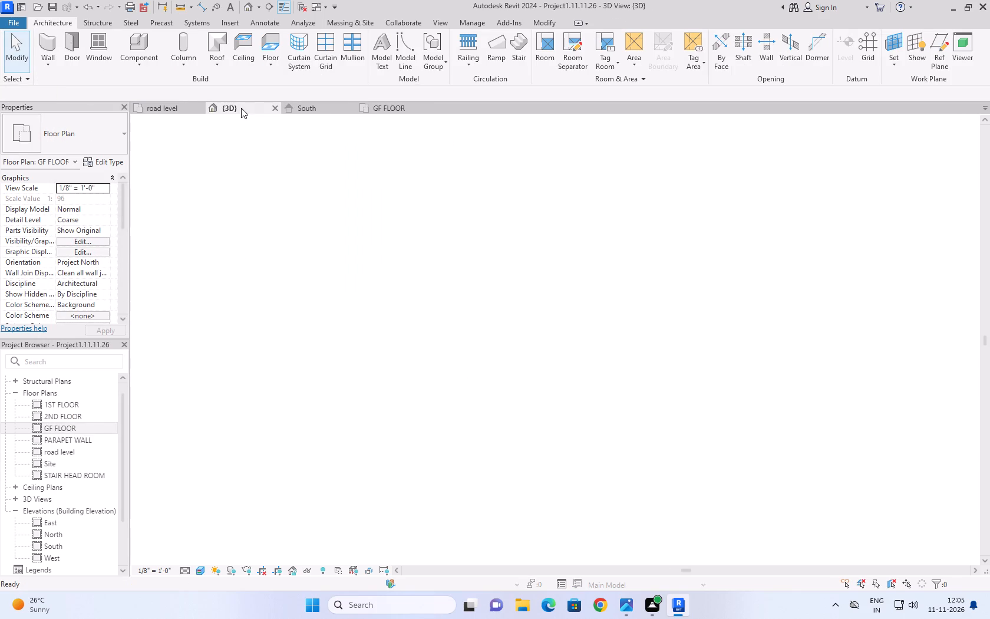
scroll(402, 229, "up", 10)
middle_click_drag(354, 164, 316, 279)
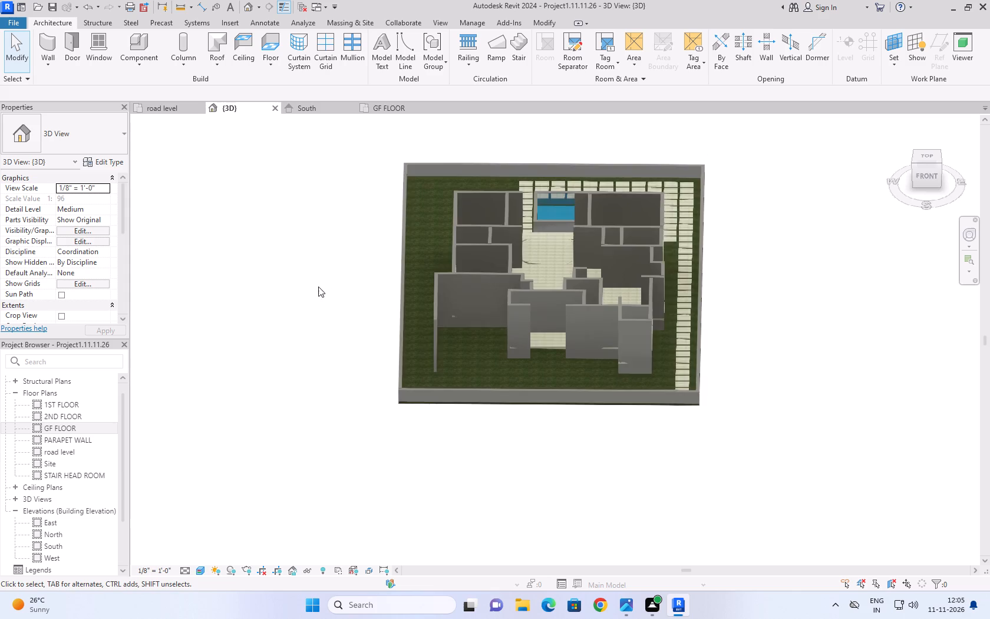
scroll(558, 353, "up", 1)
left_click(905, 125)
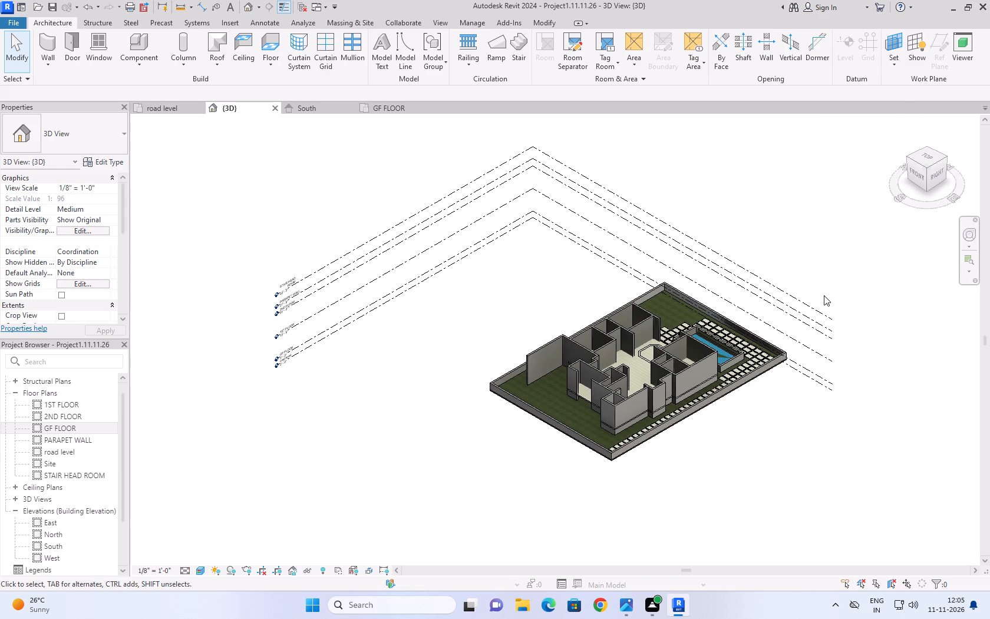
scroll(702, 409, "up", 6)
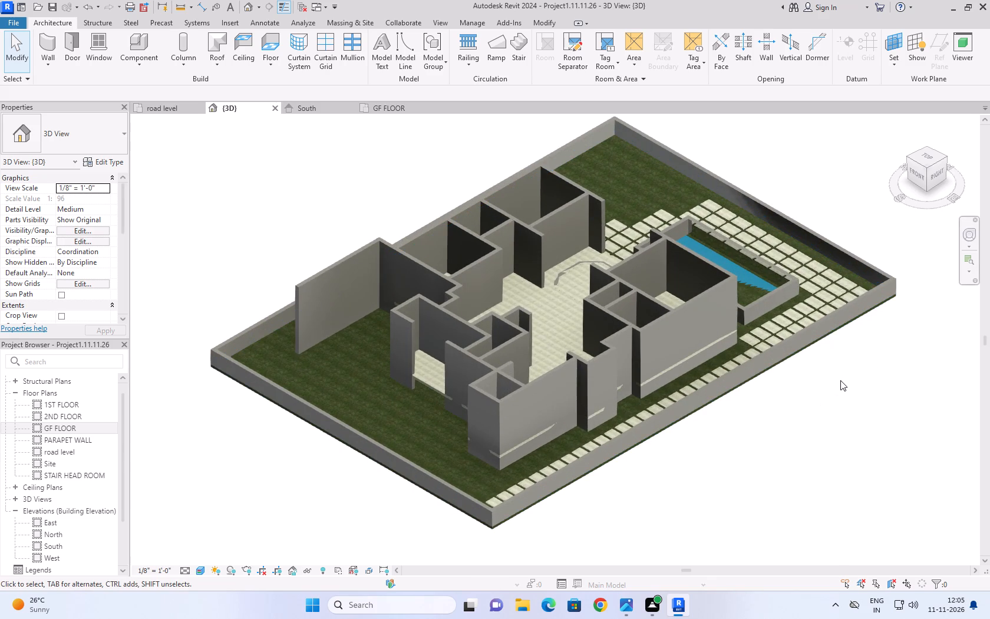
scroll(839, 386, "down", 4)
scroll(867, 293, "up", 3)
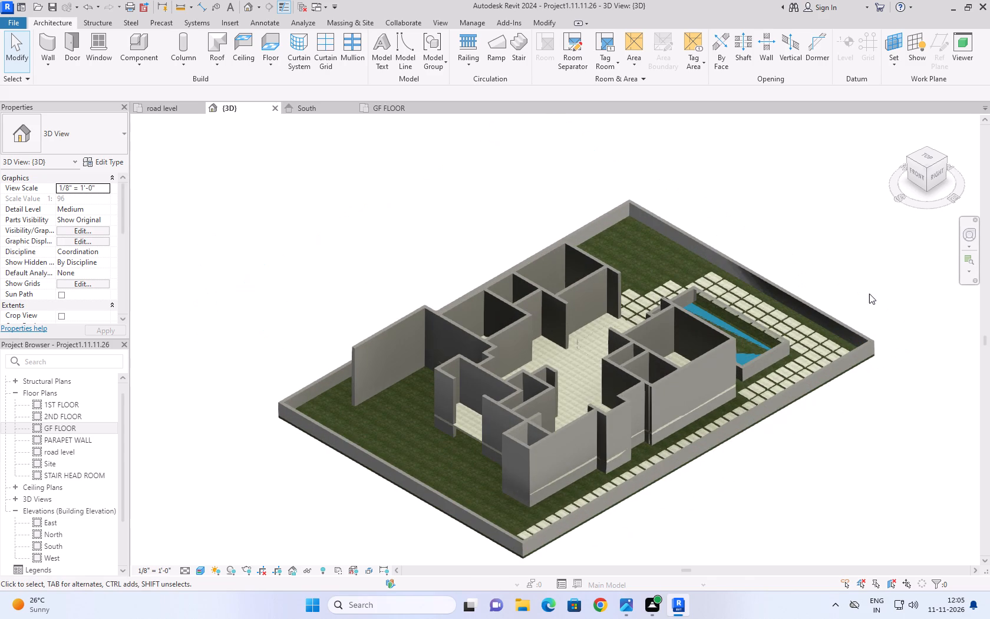
Select the swimming pool 6'' slab and nudge it up in the South elevation to a 1' 0'' height offset from road level.
middle_click_drag(873, 296, 790, 347, "shift")
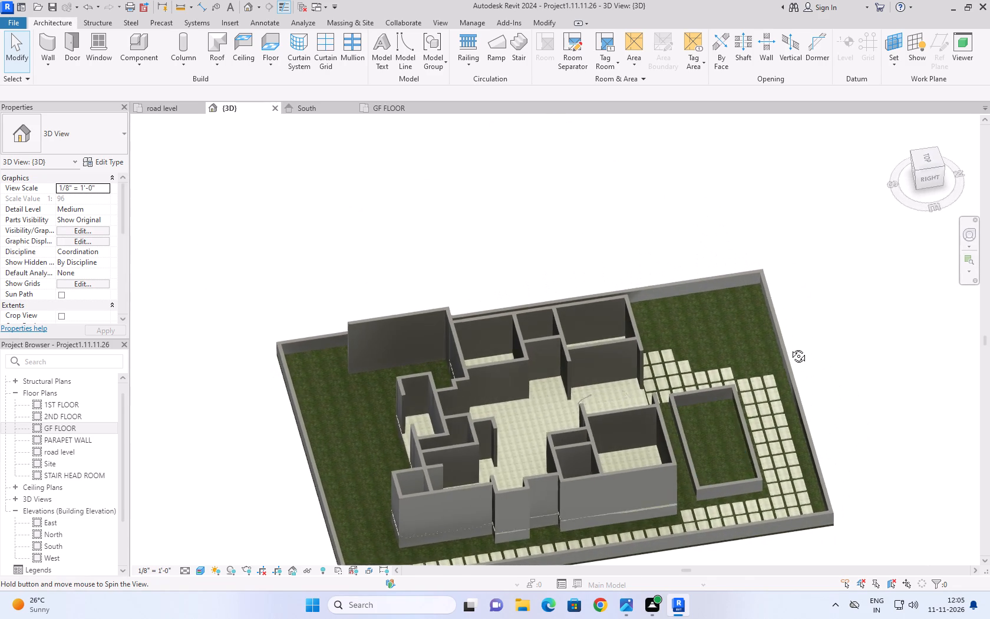
middle_click_drag(790, 347, 828, 501, "shift")
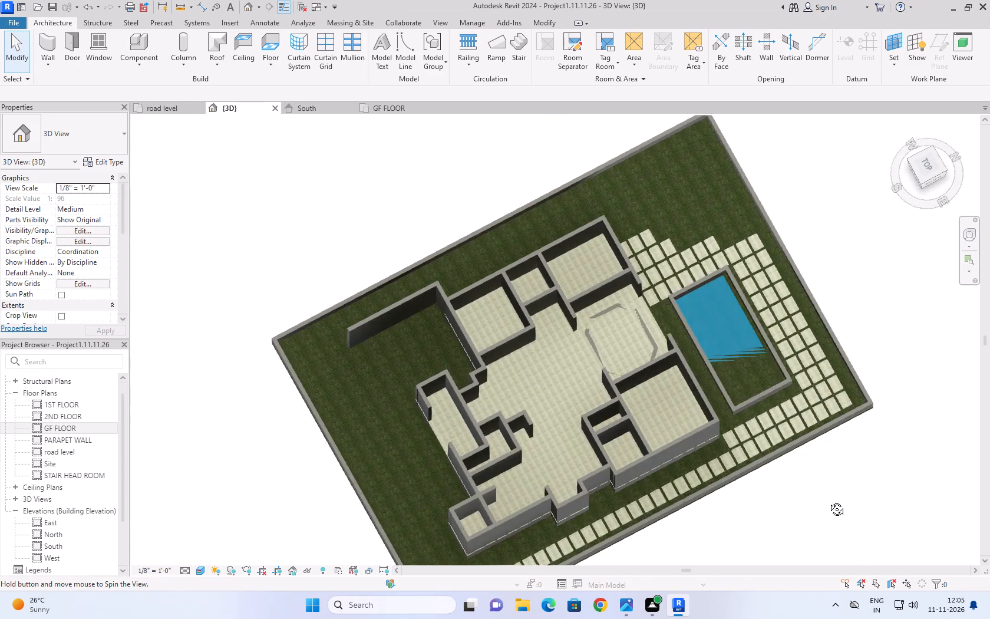
middle_click_drag(828, 501, 828, 501, "shift")
left_click(771, 370)
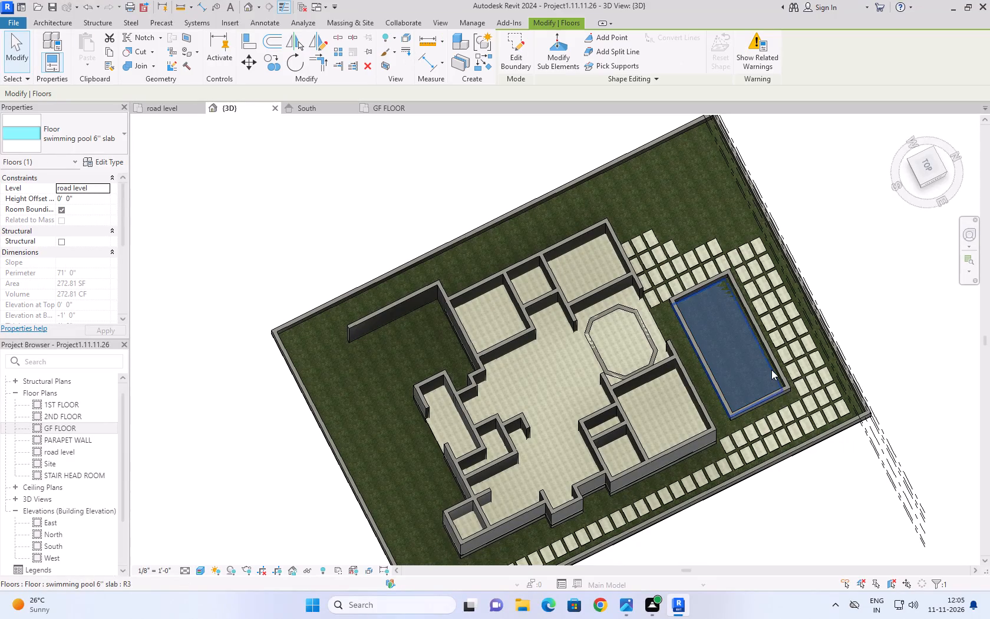
left_click(319, 111)
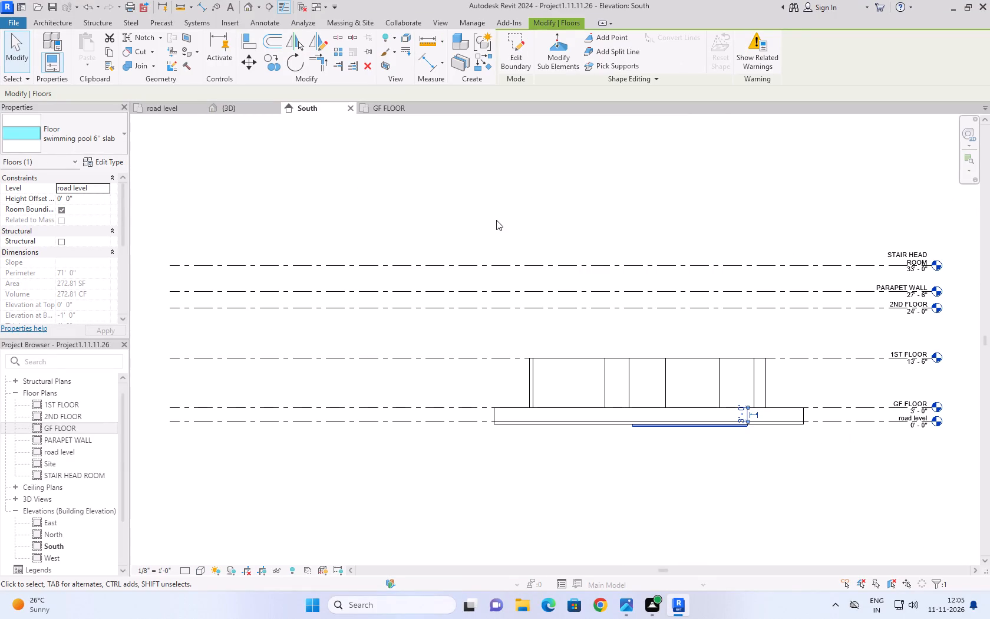
key("Up")
key("Up")
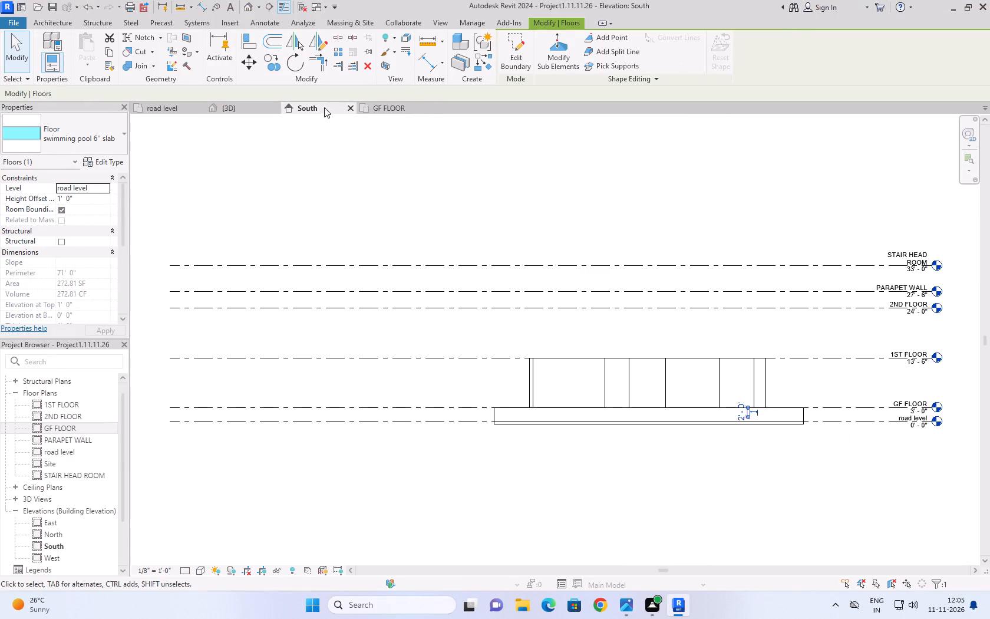
left_click(230, 101)
left_click(230, 101)
left_click(230, 105)
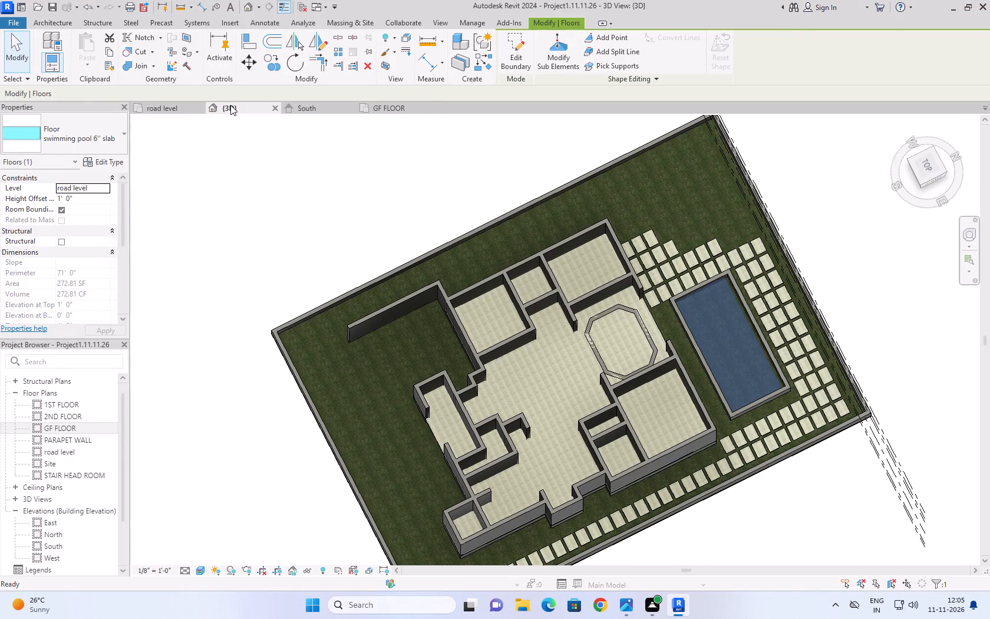
left_click(848, 177)
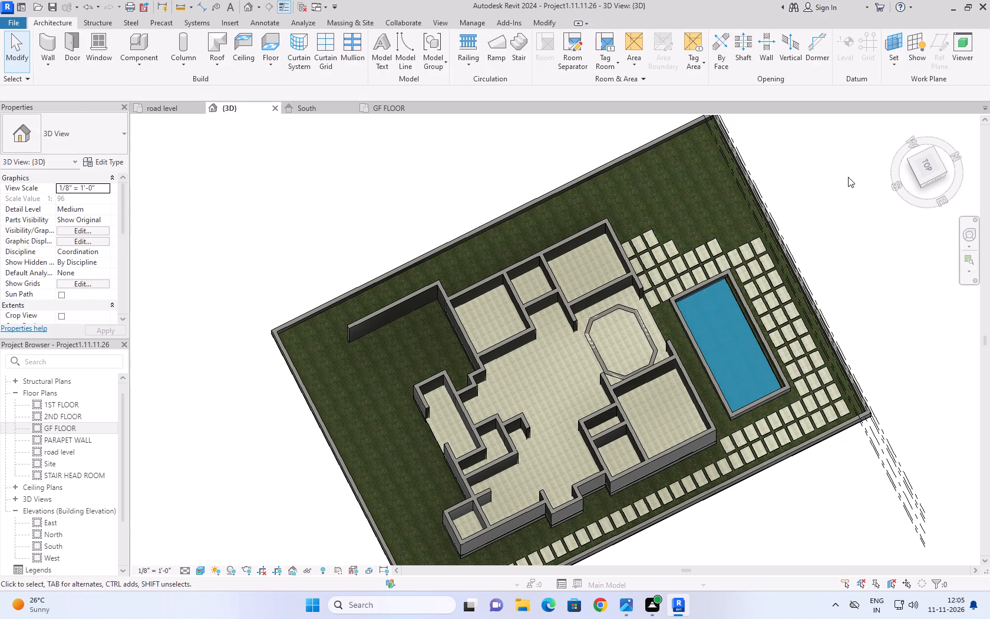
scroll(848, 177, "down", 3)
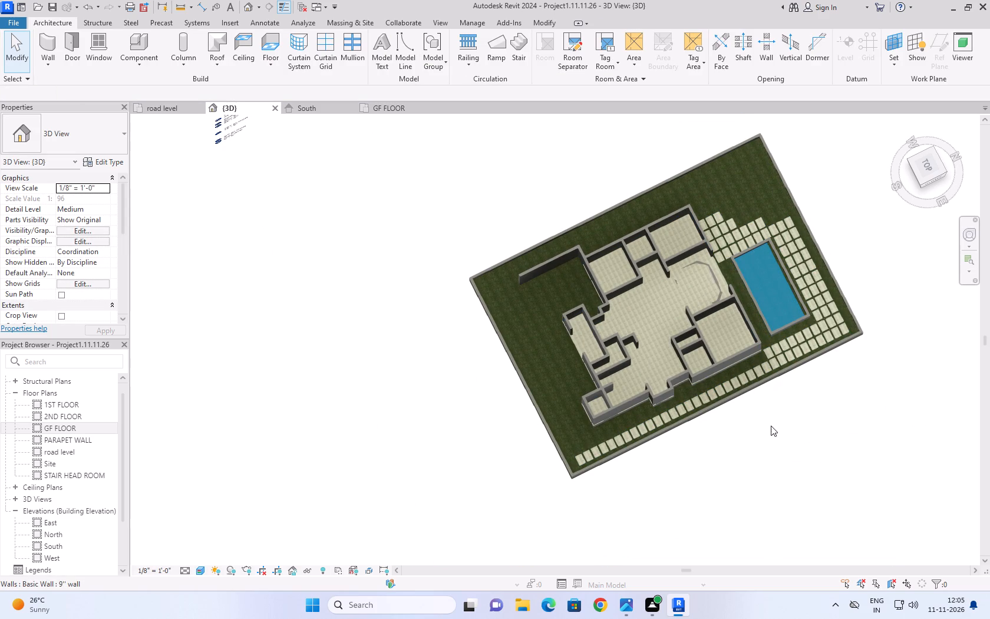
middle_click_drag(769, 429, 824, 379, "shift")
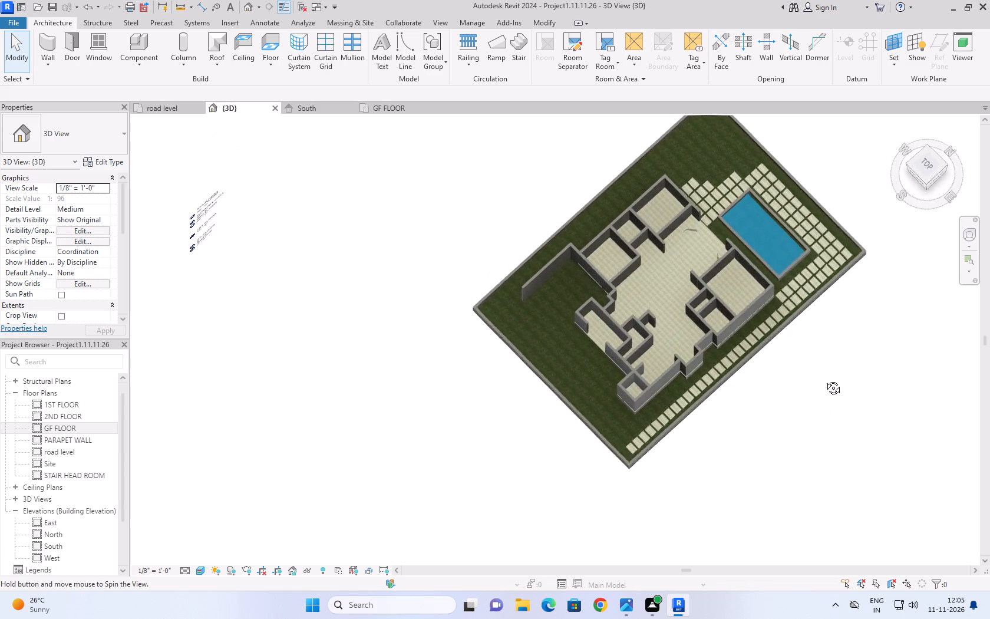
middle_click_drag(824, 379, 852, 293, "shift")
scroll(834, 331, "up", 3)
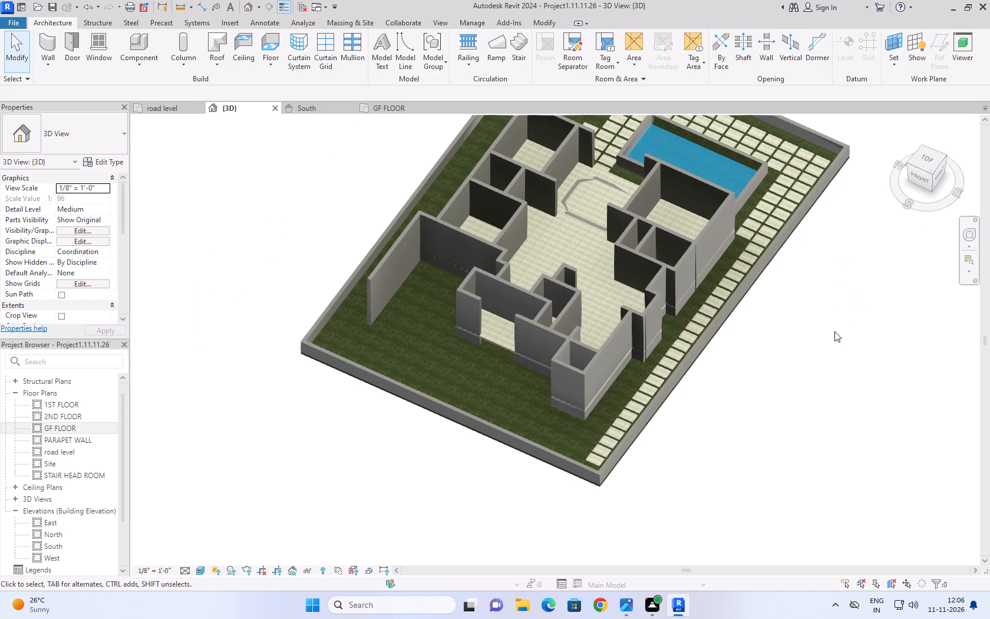
Examine the walled plot, house, paving and pool in the 3D view from several angles.
scroll(834, 331, "down", 3)
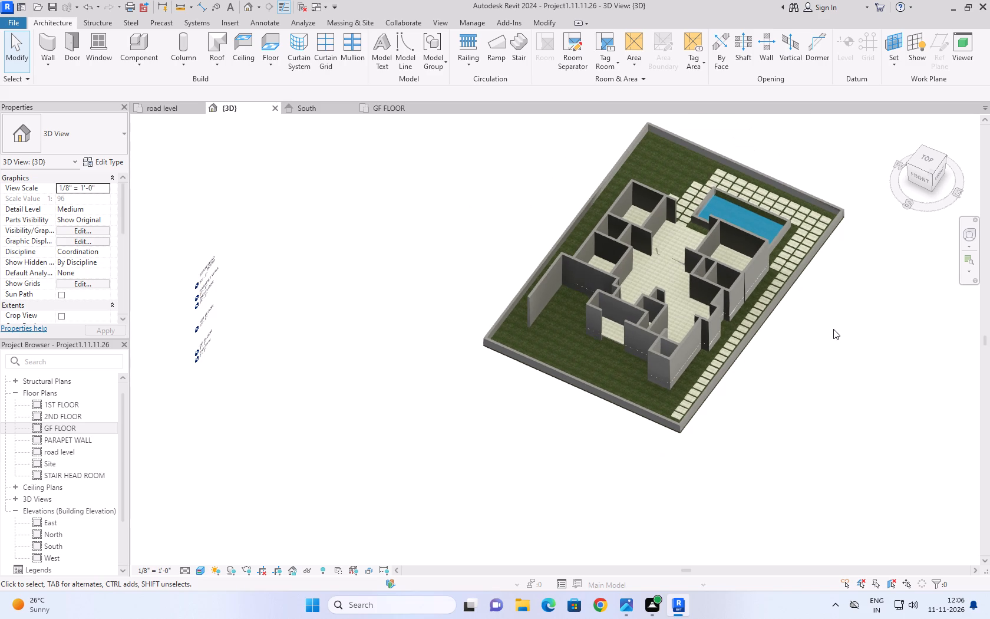
left_click(900, 123)
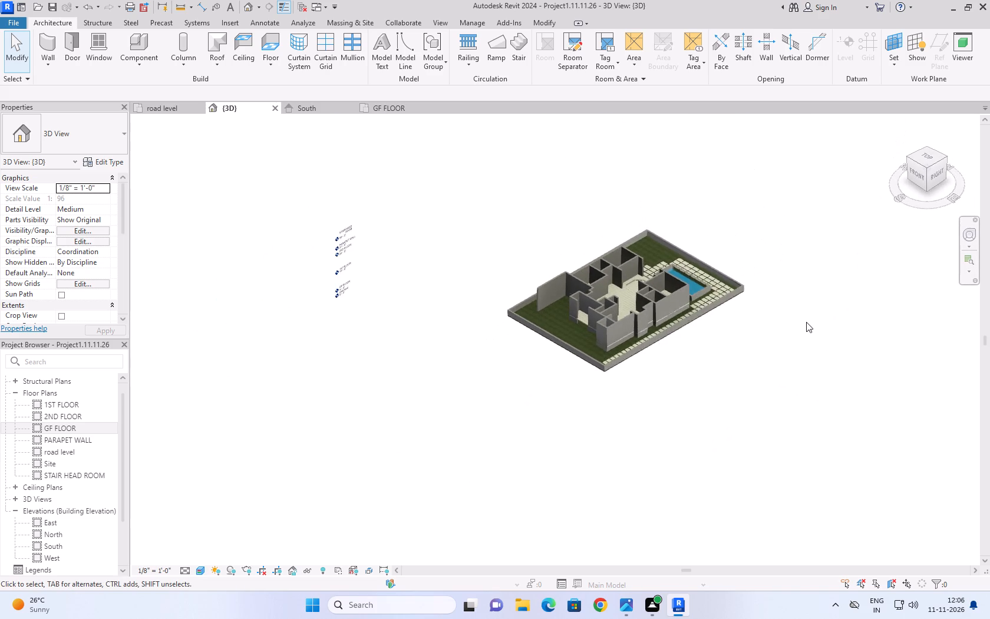
scroll(747, 430, "up", 5)
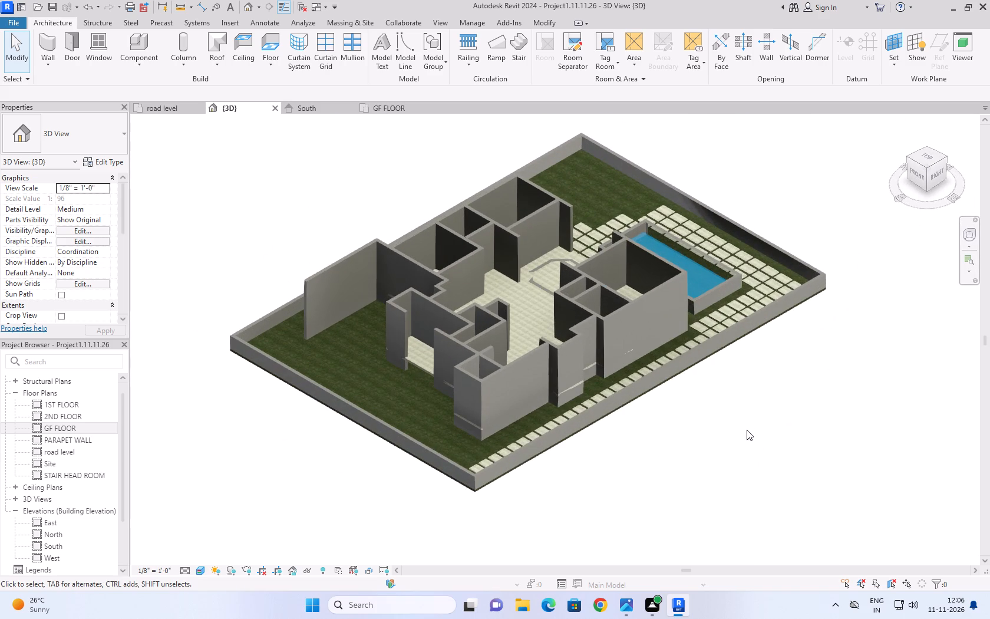
middle_click_drag(647, 456, 729, 478, "shift")
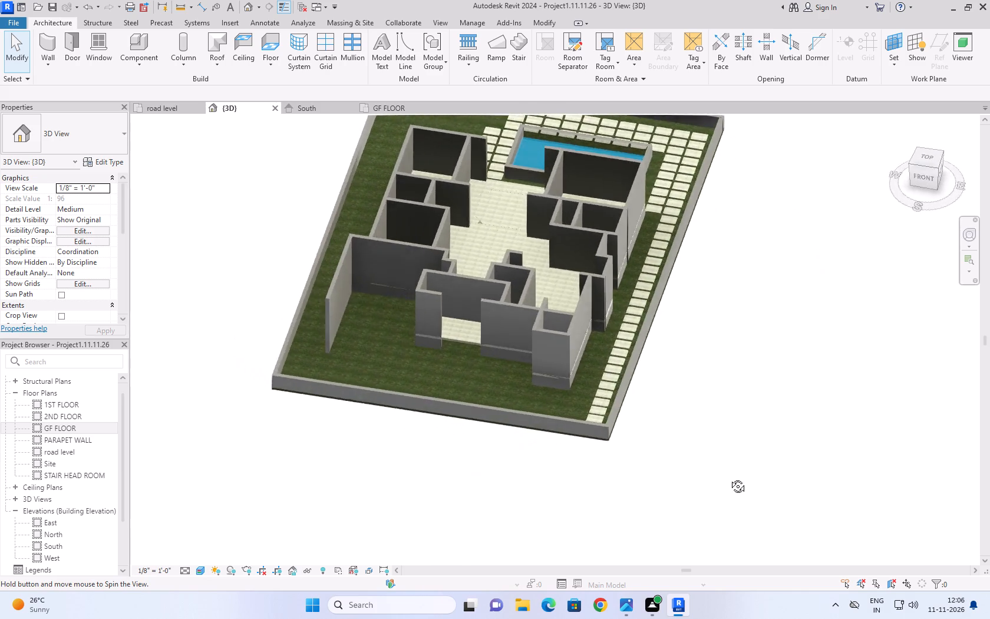
middle_click_drag(729, 478, 742, 469, "shift")
scroll(378, 321, "up", 1)
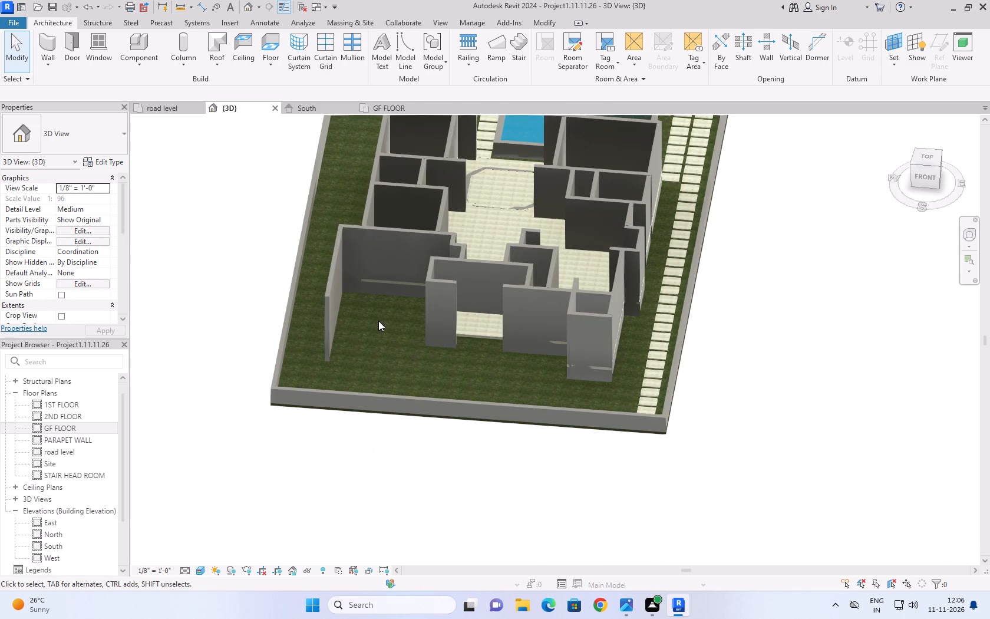
Check the octagonal courtyard's north wall constraints in the road level plan and inspect the octagon in the 3D and GF FLOOR views.
left_click(170, 113)
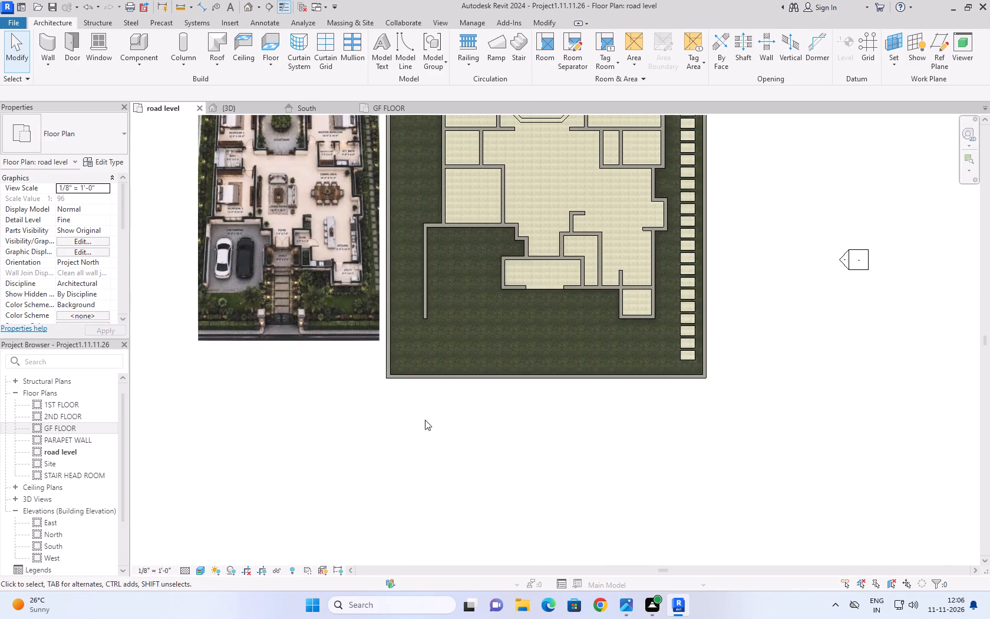
scroll(431, 423, "down", 7)
scroll(520, 373, "up", 3)
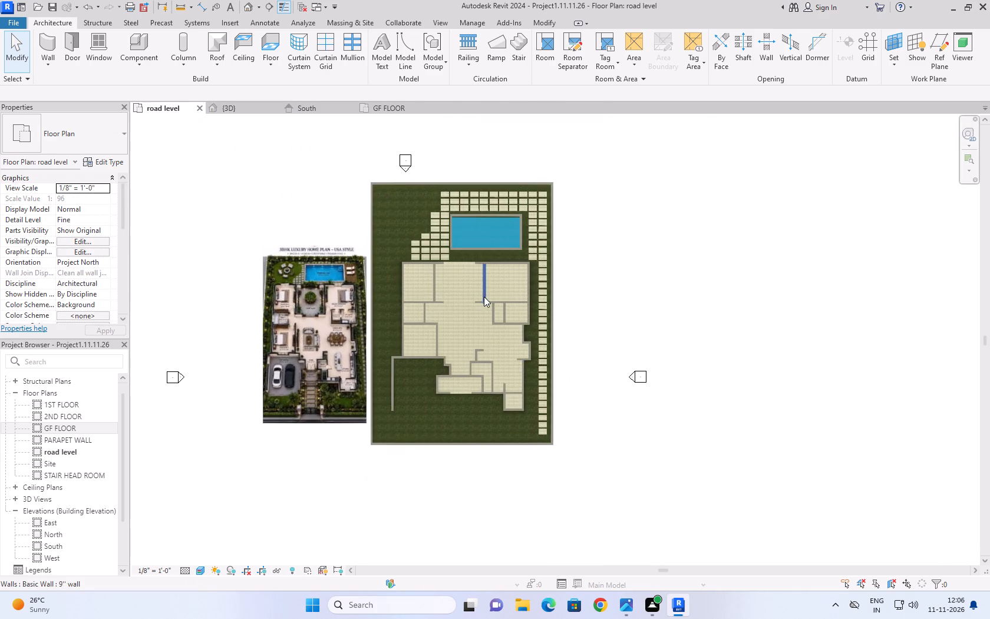
scroll(282, 294, "up", 4)
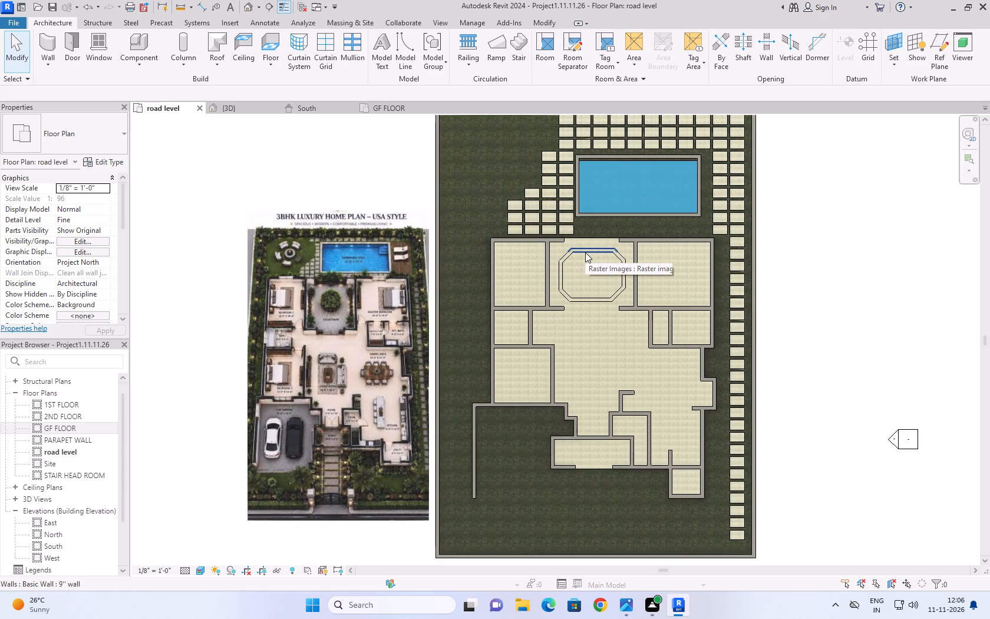
left_click(585, 252)
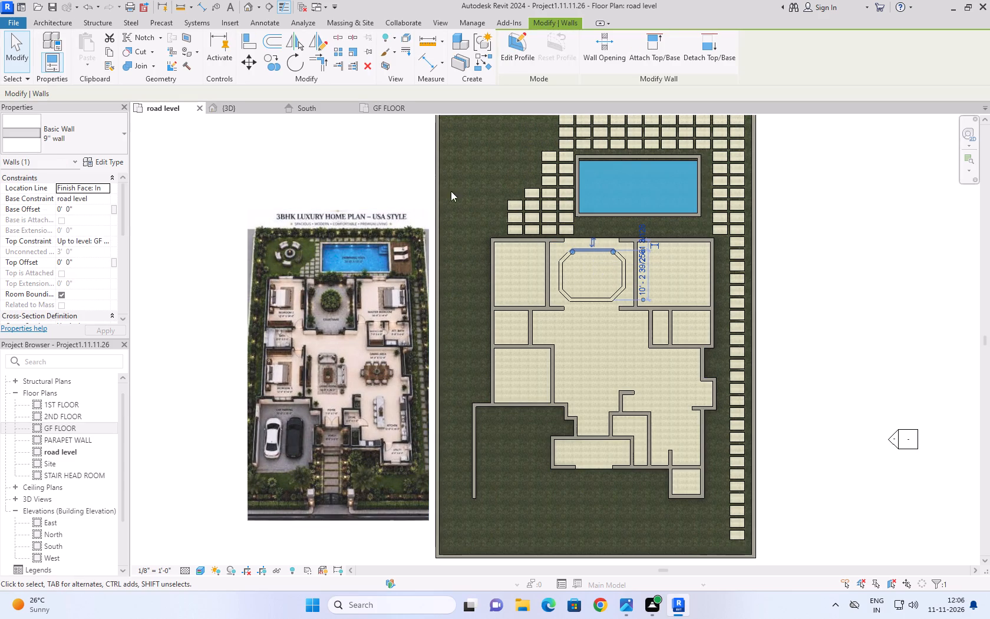
left_click(250, 110)
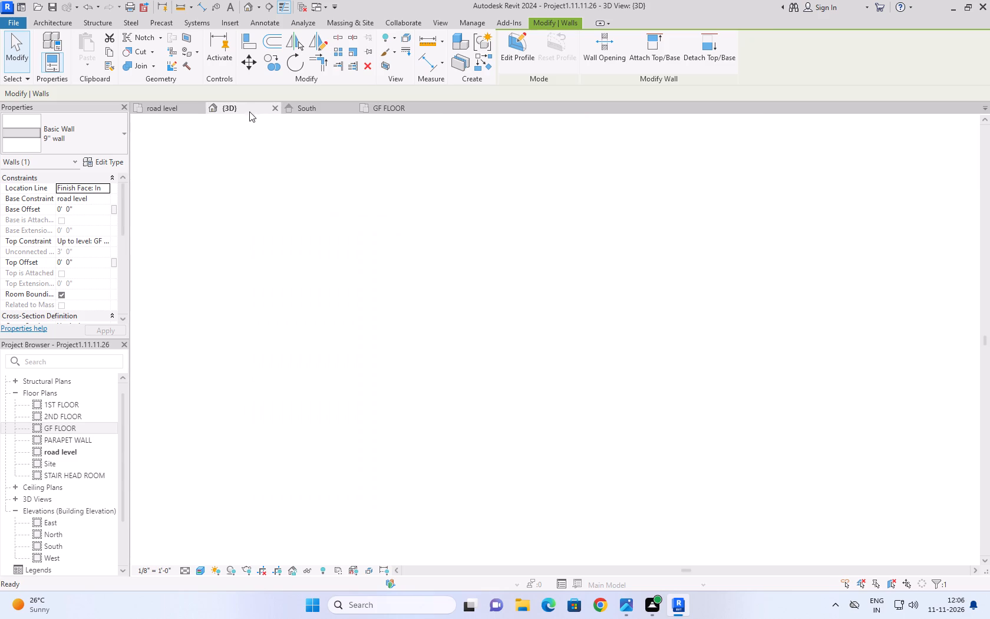
scroll(571, 426, "down", 3)
left_click(482, 443)
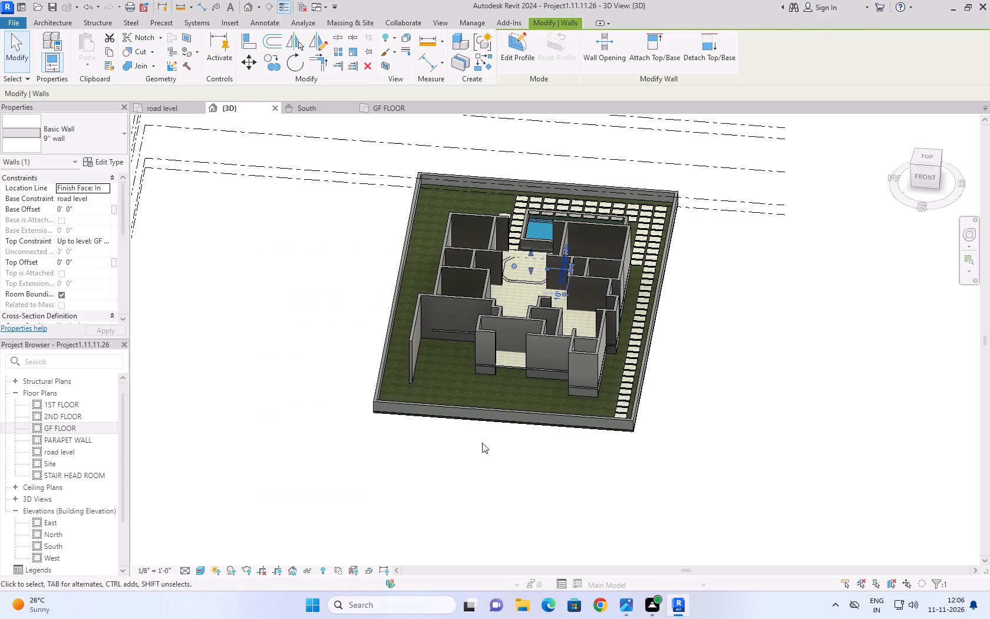
scroll(518, 265, "up", 7)
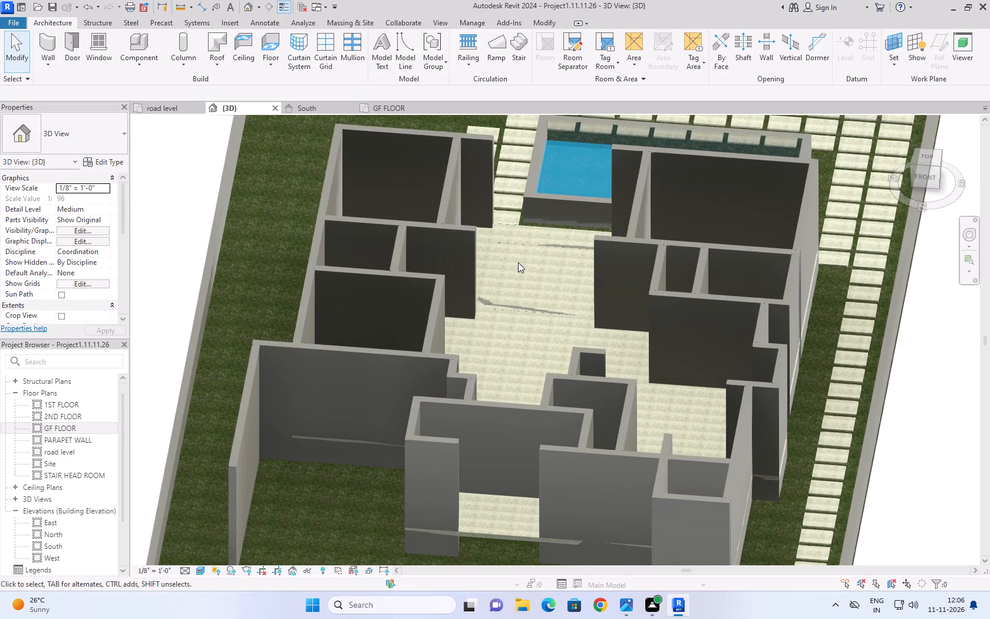
left_click(392, 111)
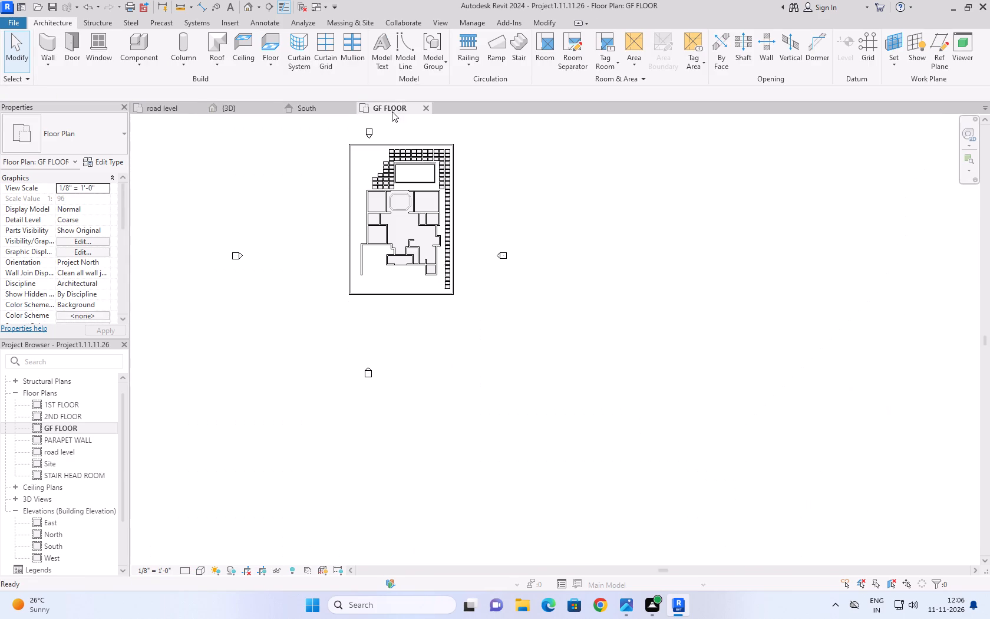
scroll(370, 186, "up", 9)
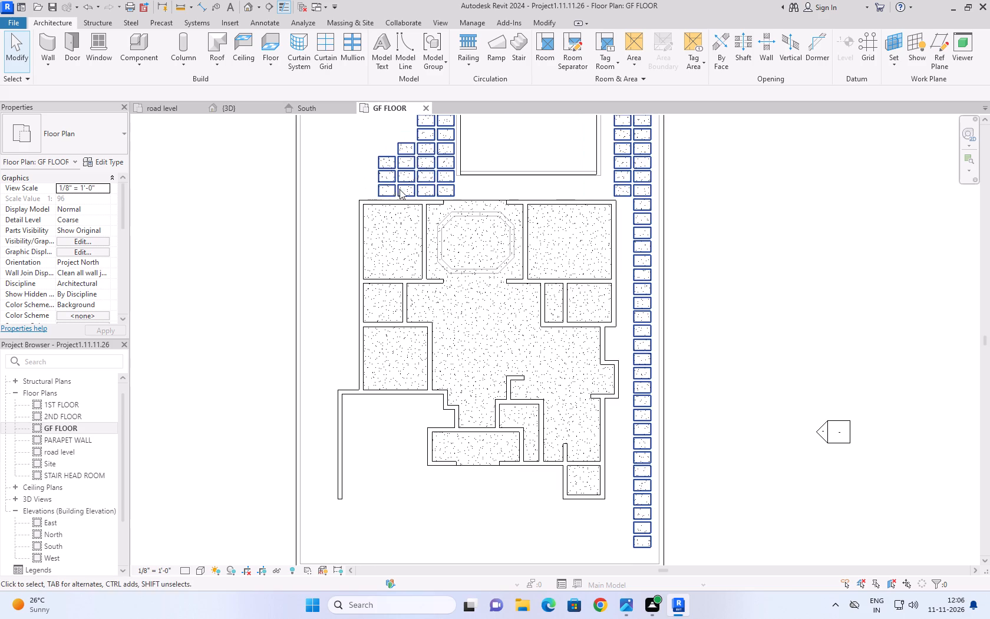
left_click(466, 212)
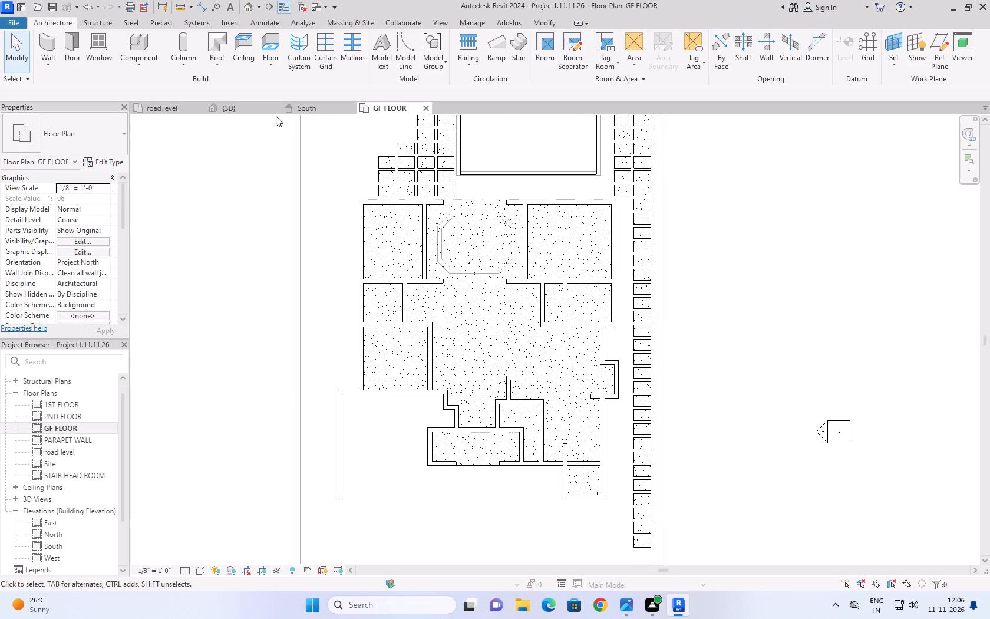
left_click(154, 98)
left_click(157, 103)
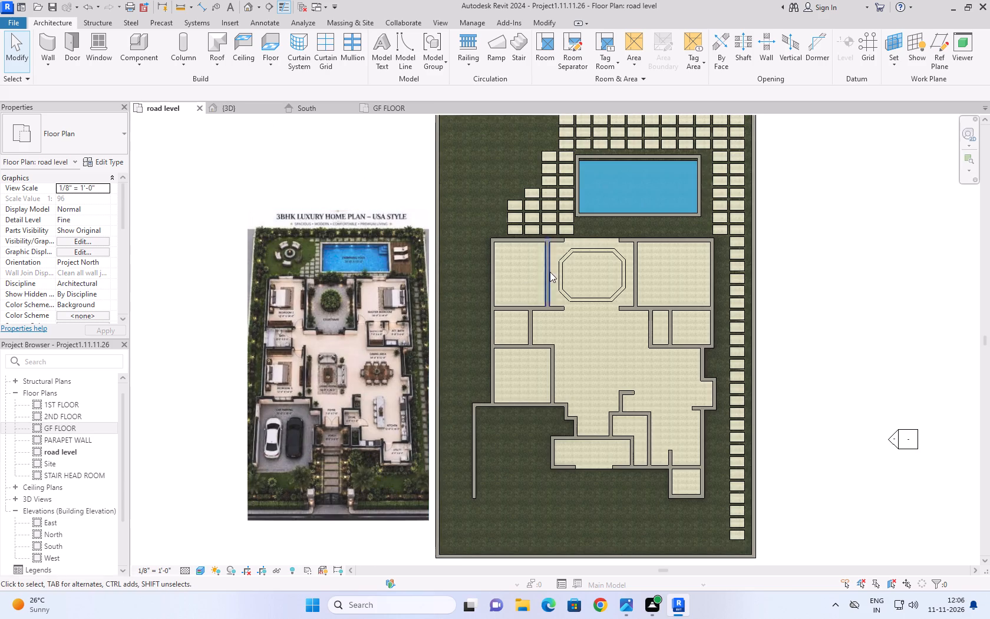
Select all eight 9'' walls of the courtyard octagon in the road level plan and set their base offset to 2' 0''.
left_click(592, 253)
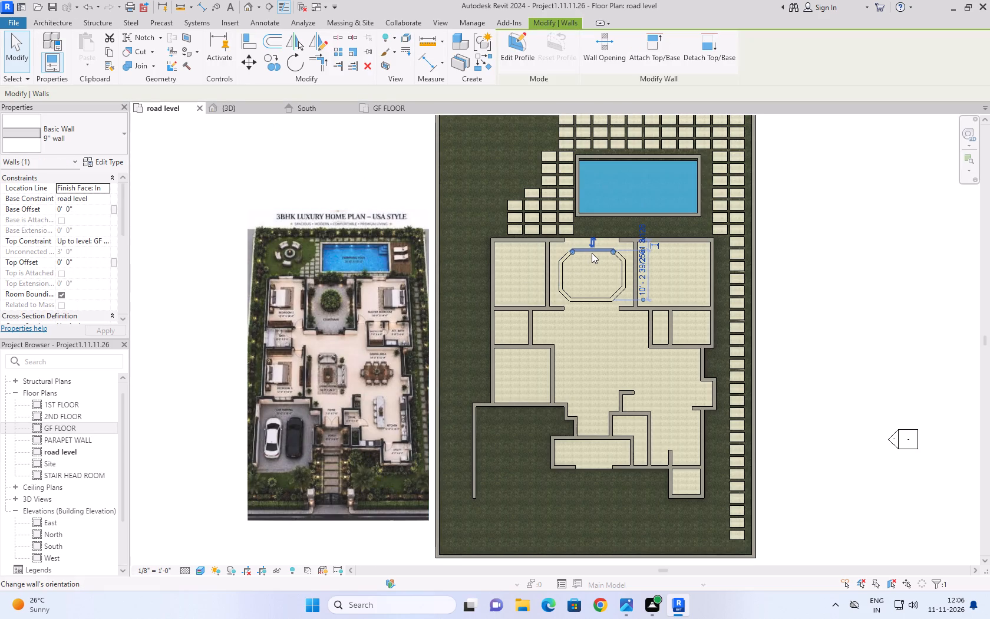
left_click(621, 266, "ctrl")
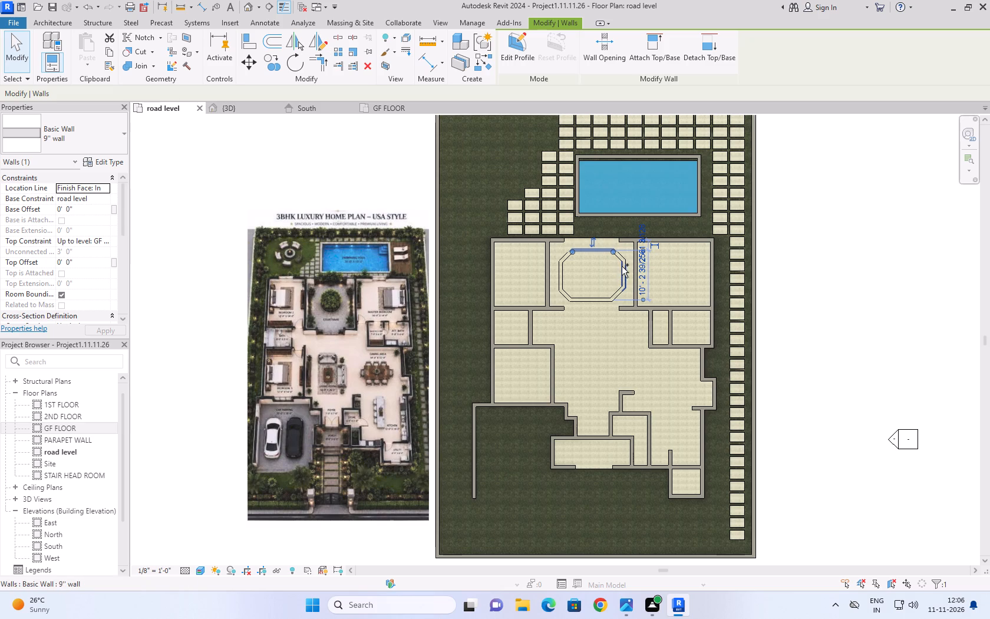
left_click(622, 259, "ctrl")
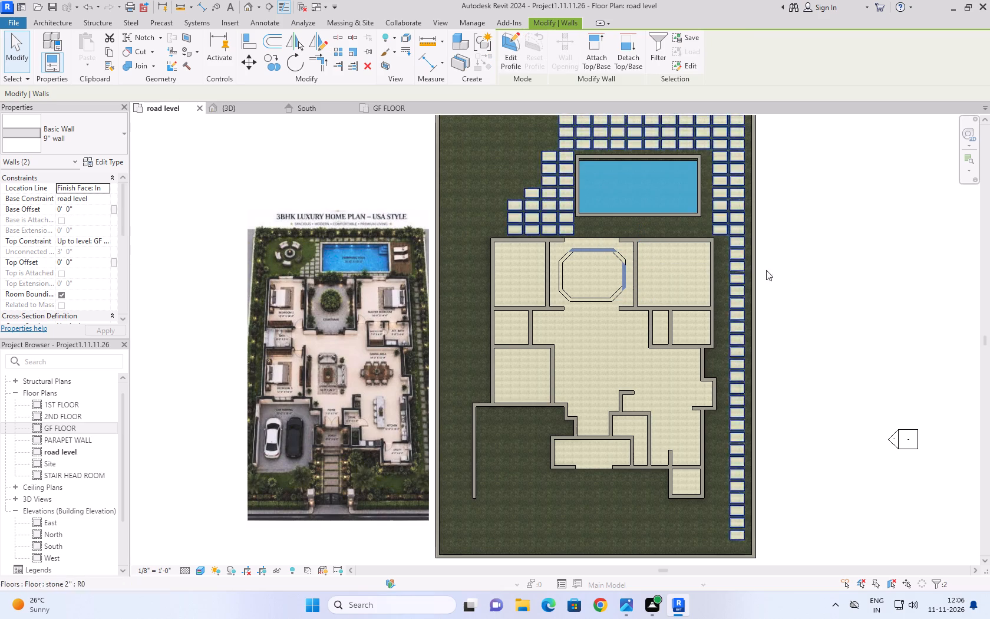
left_click(803, 275)
left_click_drag(623, 248, 618, 282)
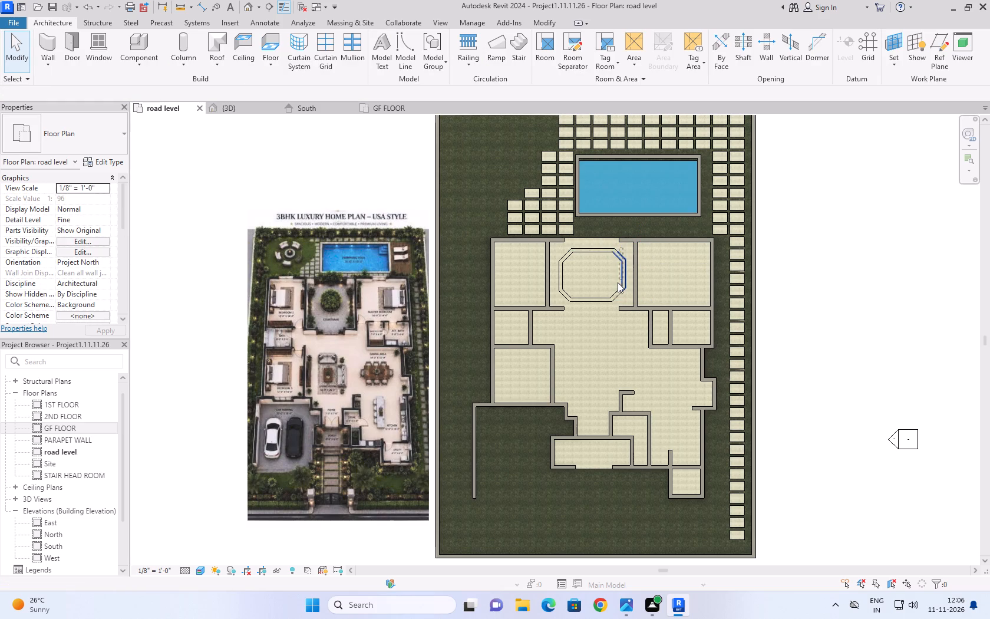
left_click_drag(618, 282, 556, 302)
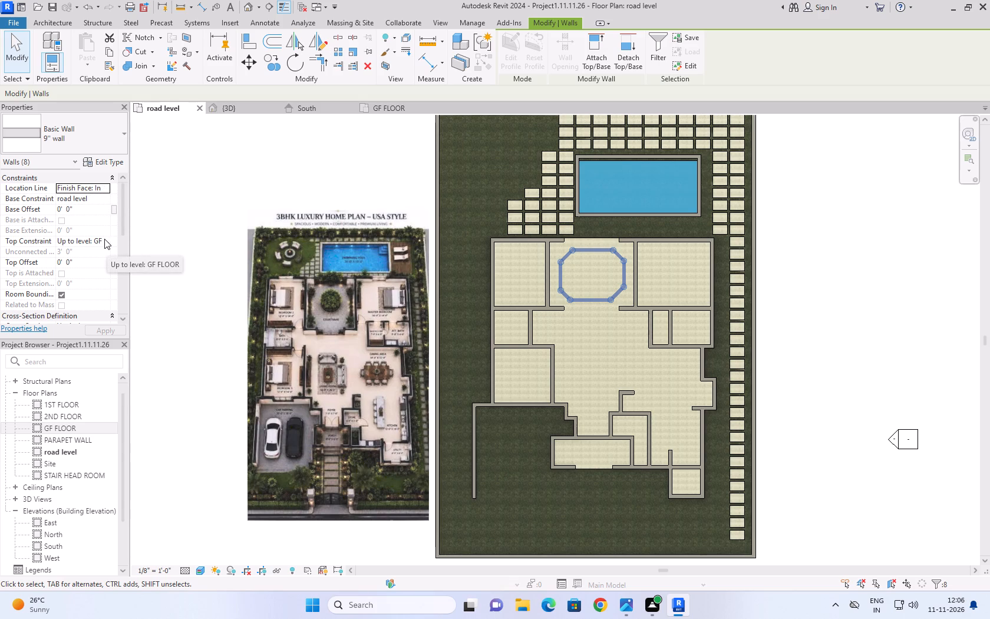
left_click(104, 196)
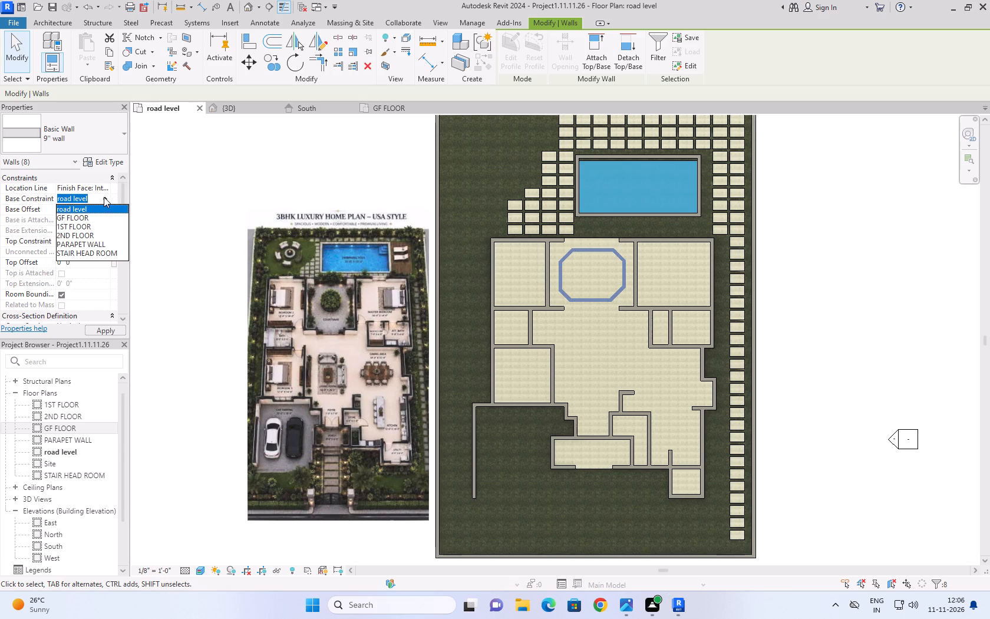
left_click(104, 197)
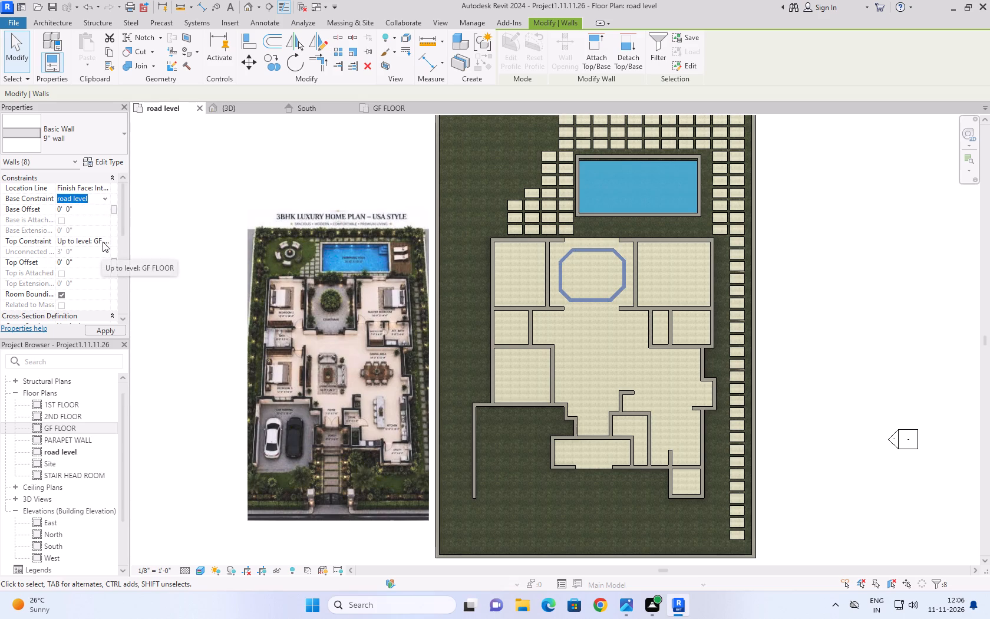
left_click(97, 208)
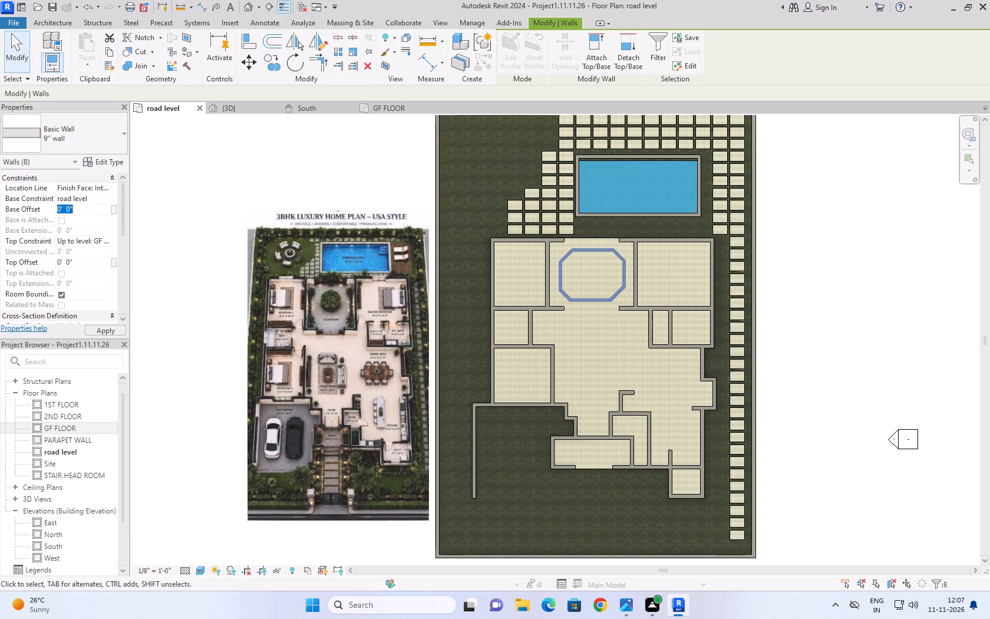
type("2'")
left_click(110, 330)
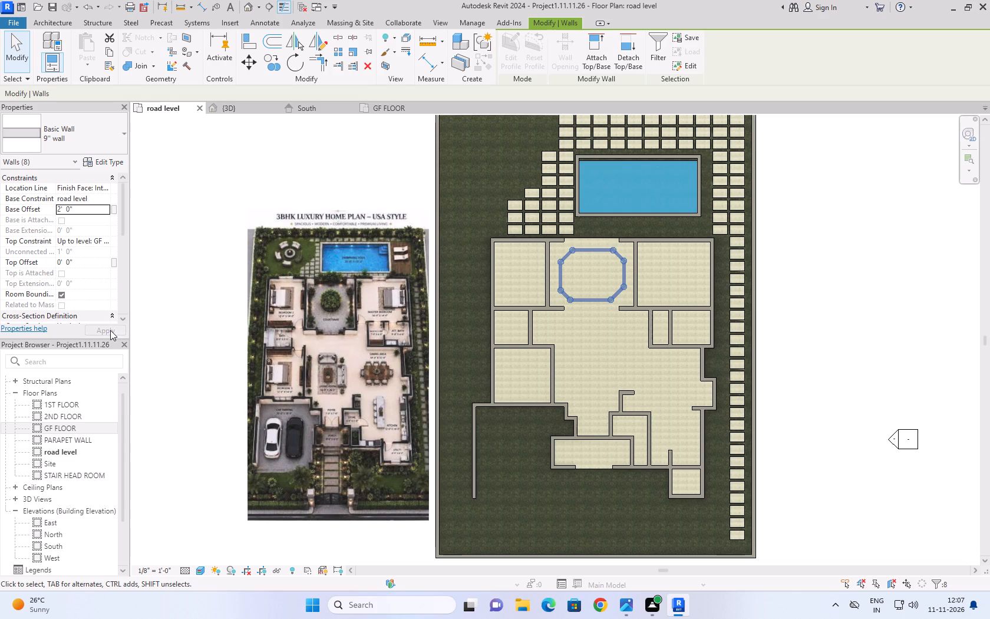
left_click(249, 111)
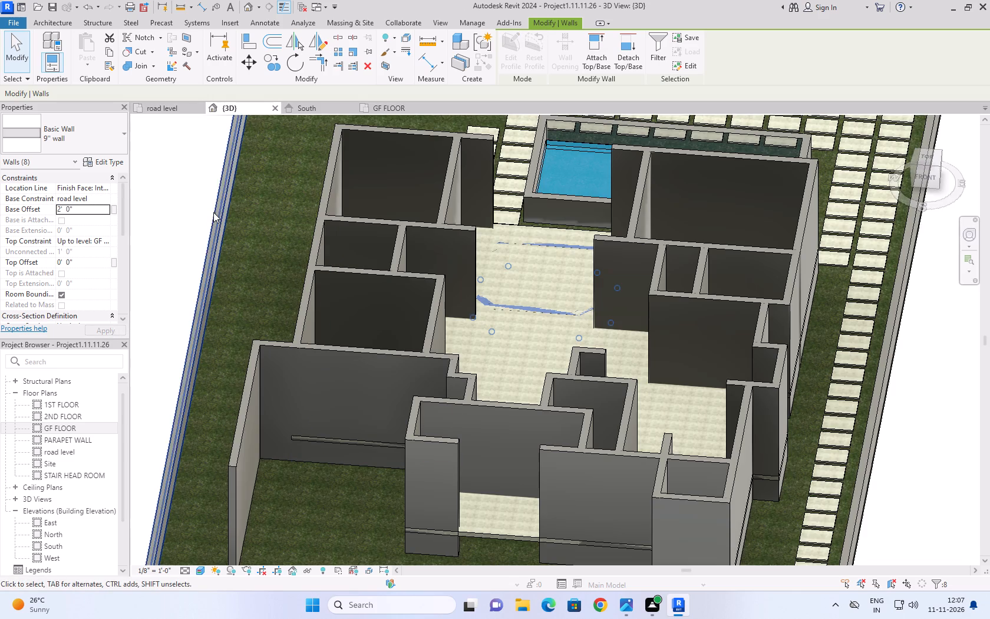
left_click(192, 182)
Stretch the top of the courtyard octagon's south wall upward in the 3D view to a top offset of about 4' 4''.
left_click(173, 110)
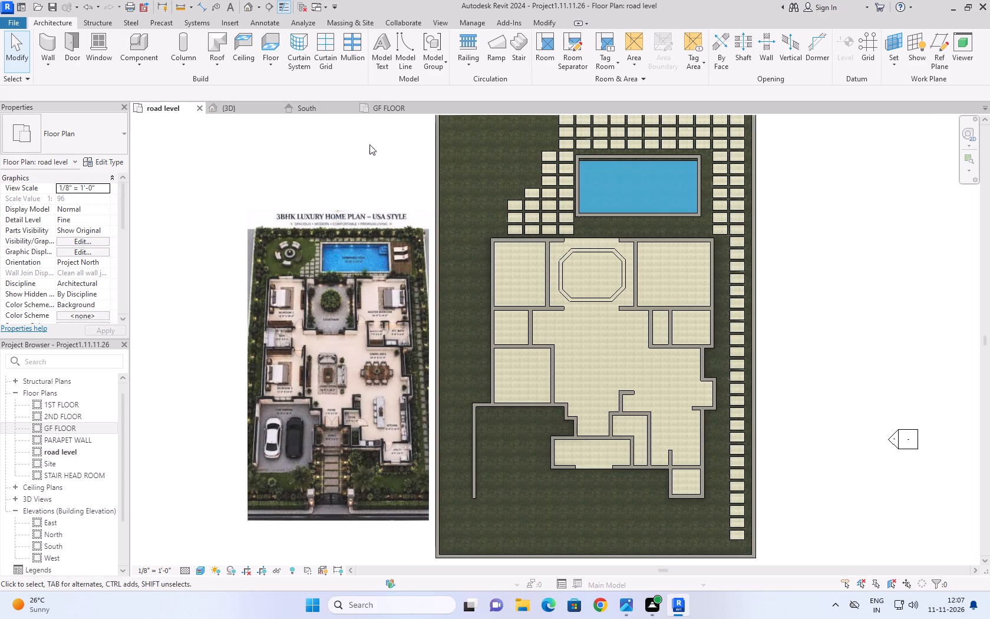
left_click(384, 114)
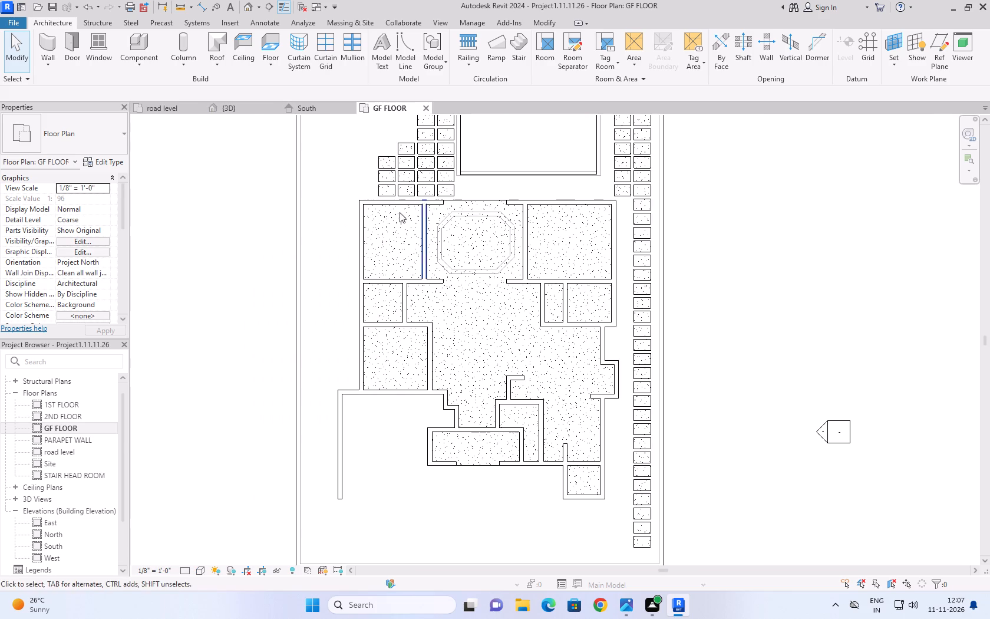
left_click(245, 115)
left_click(244, 111)
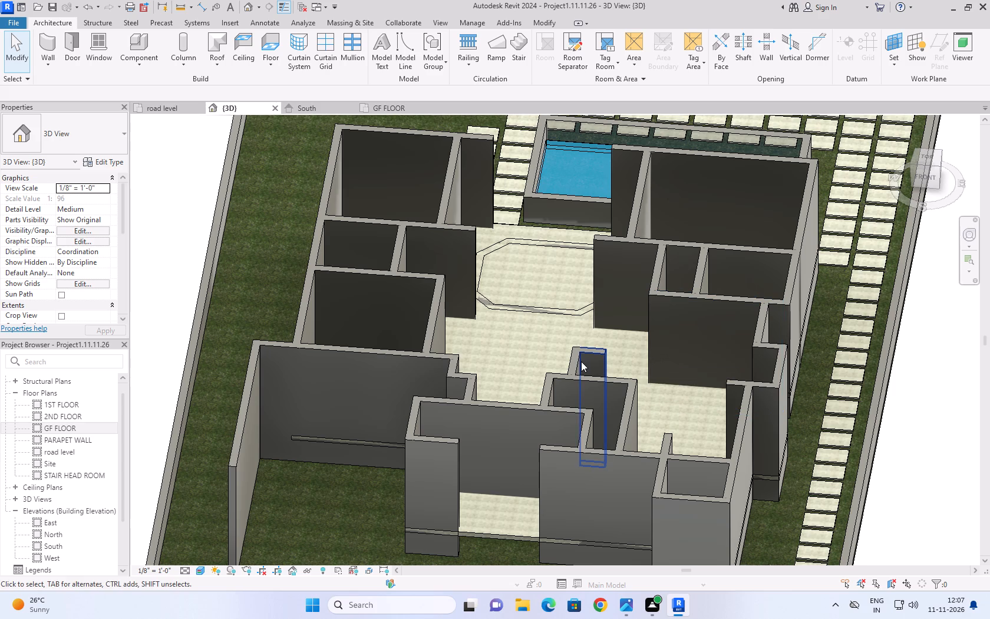
left_click(527, 311)
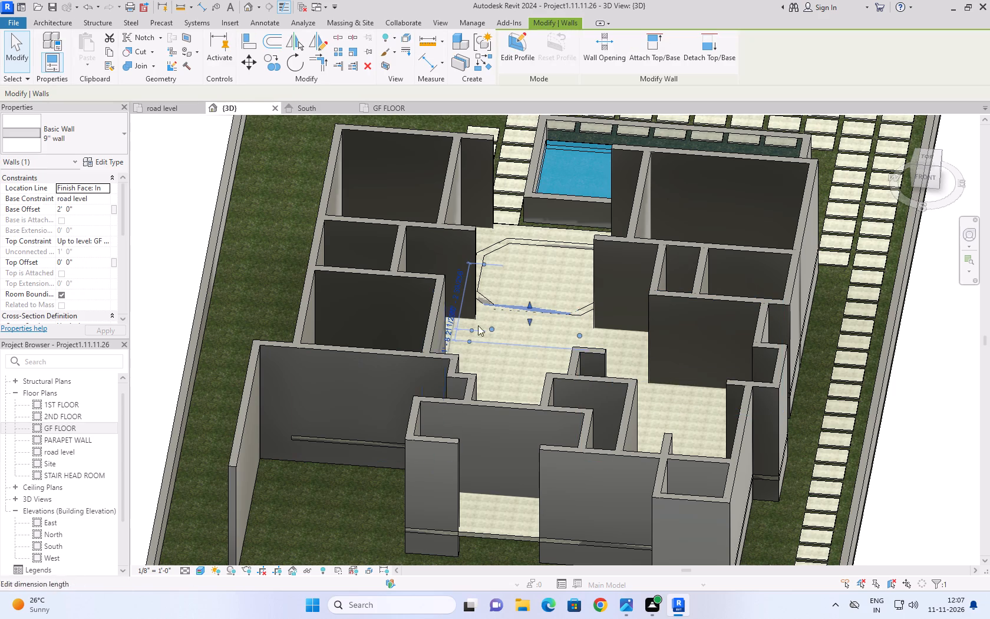
left_click_drag(530, 308, 533, 273)
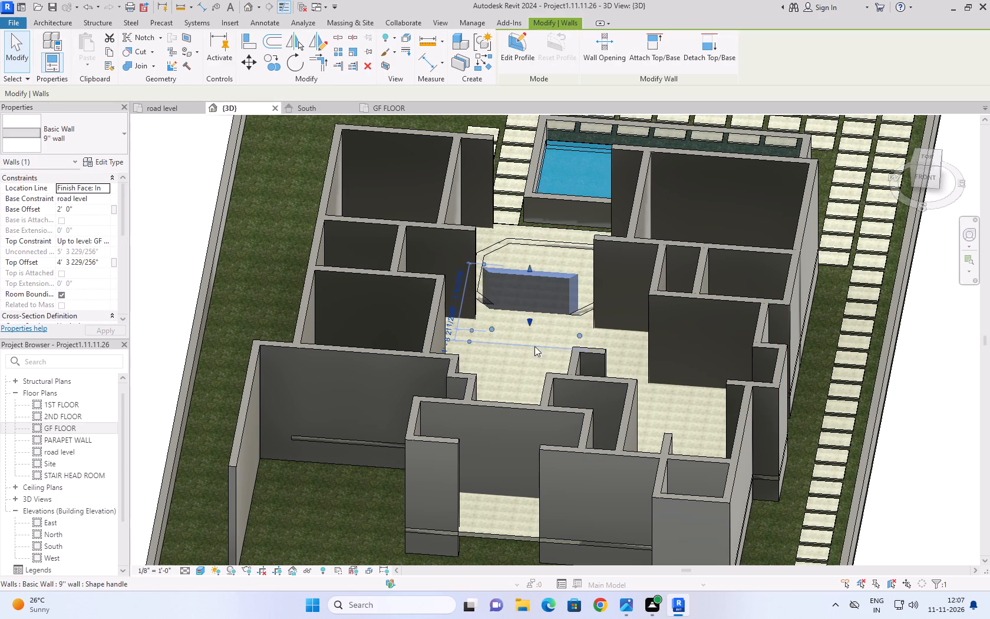
left_click(969, 413)
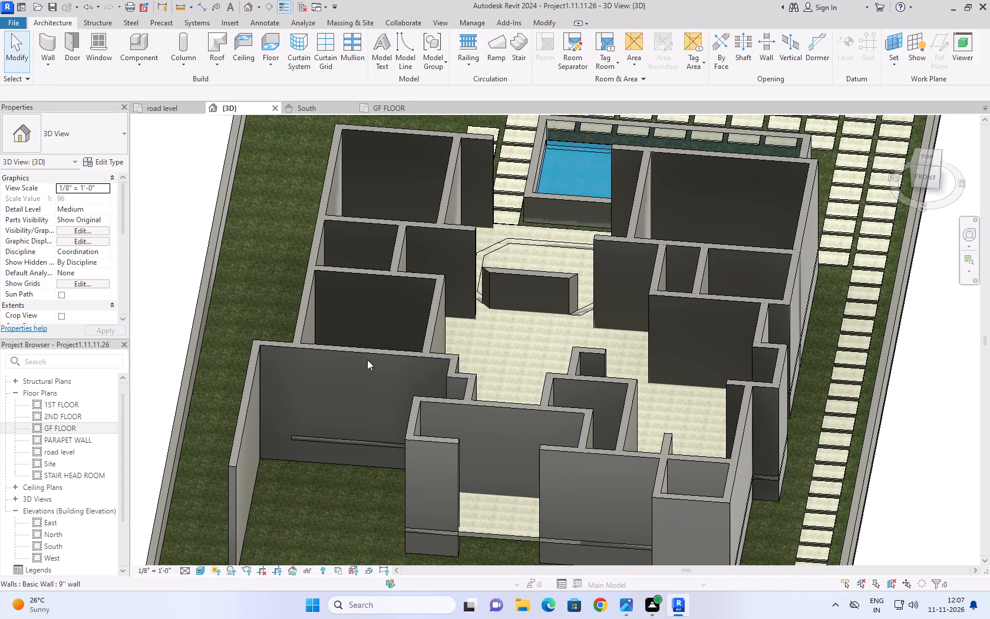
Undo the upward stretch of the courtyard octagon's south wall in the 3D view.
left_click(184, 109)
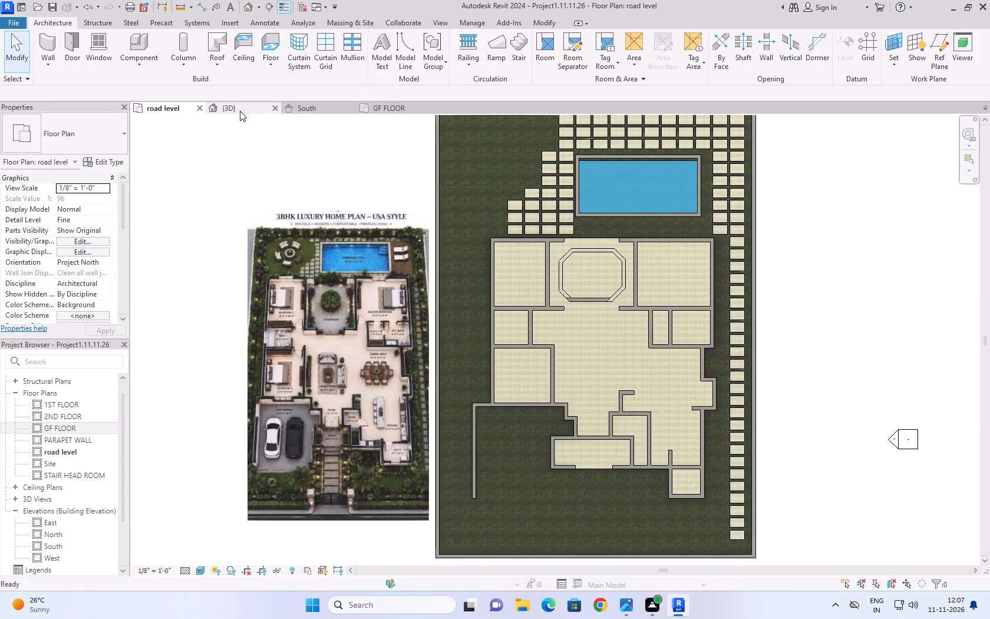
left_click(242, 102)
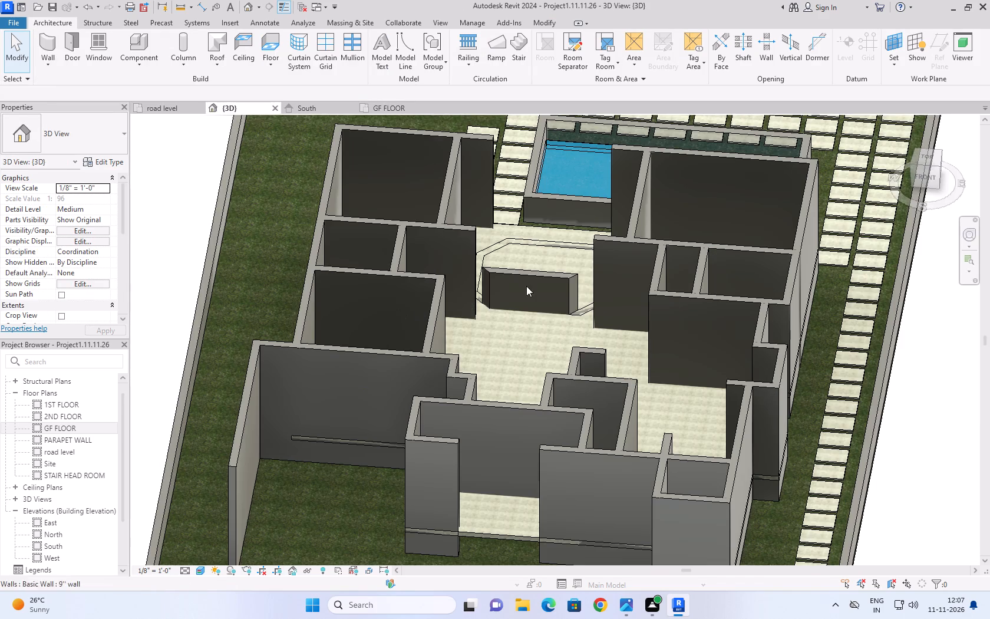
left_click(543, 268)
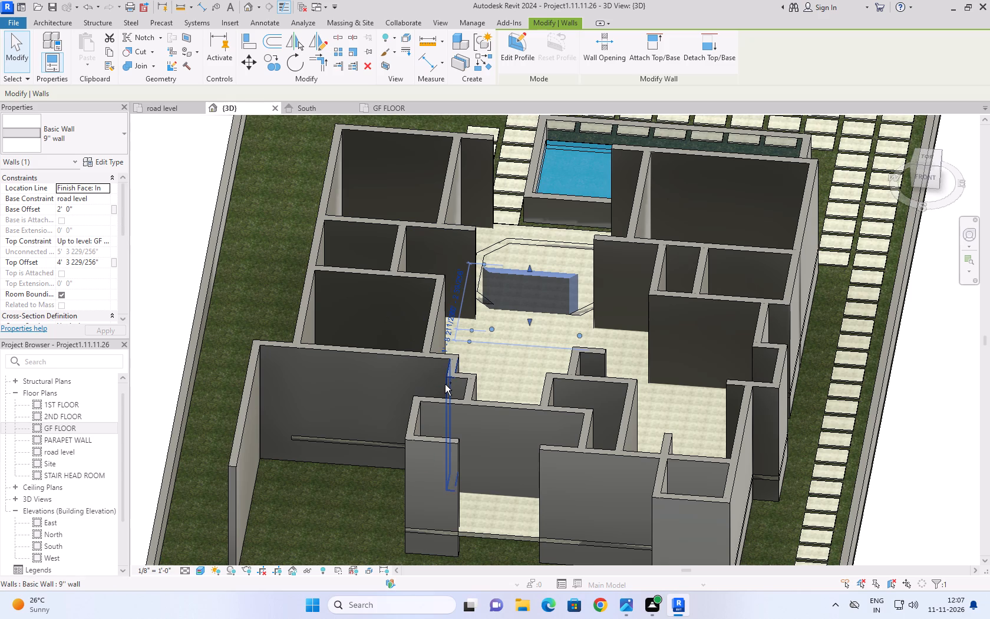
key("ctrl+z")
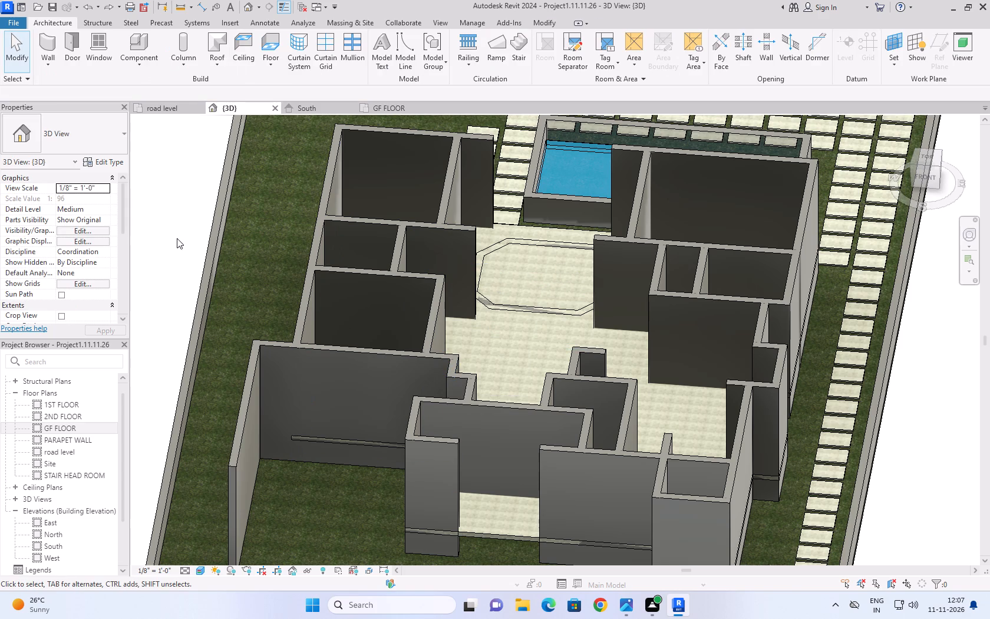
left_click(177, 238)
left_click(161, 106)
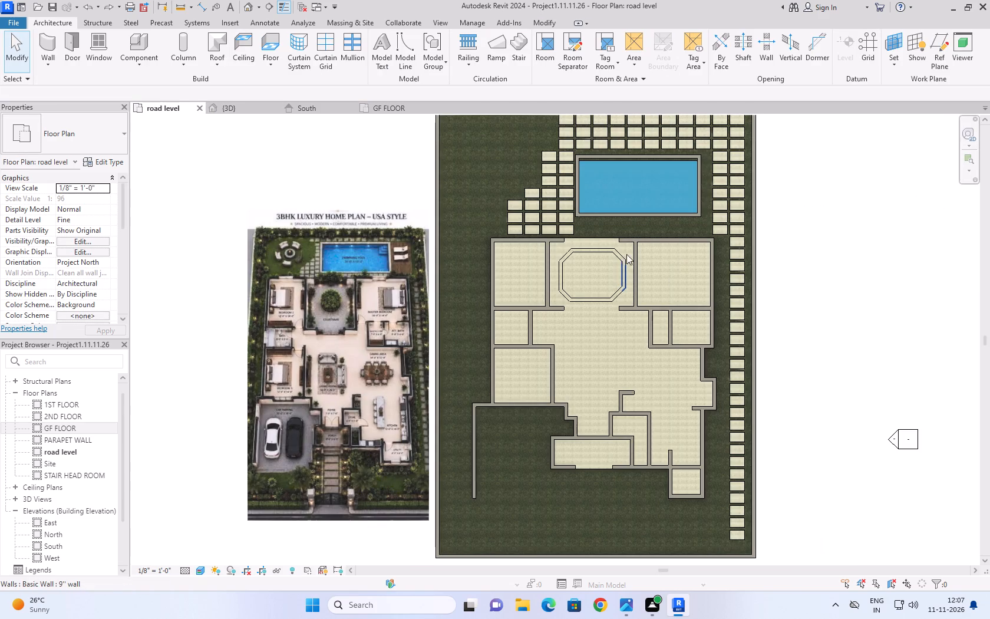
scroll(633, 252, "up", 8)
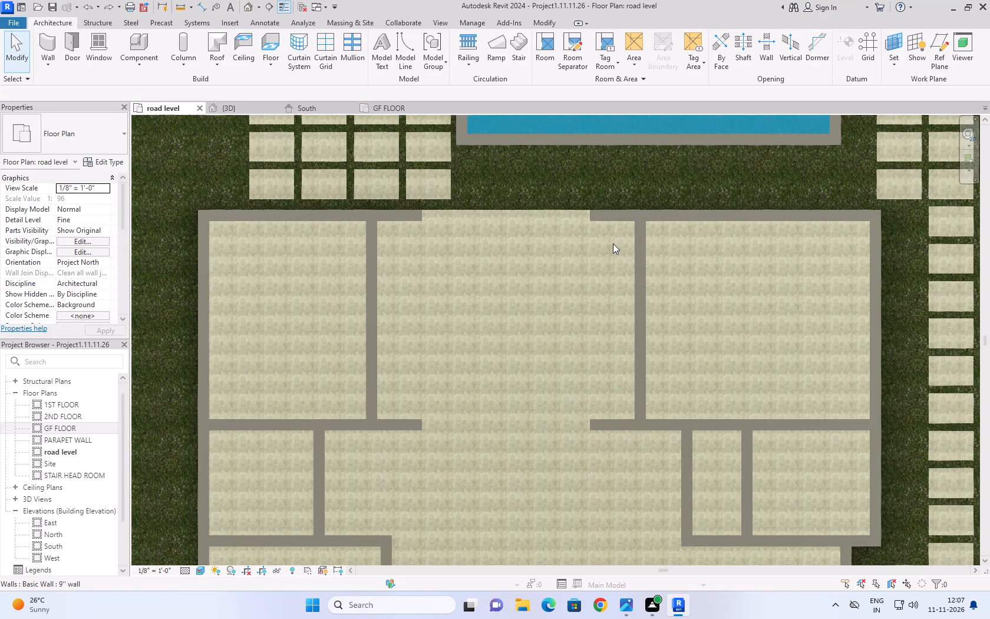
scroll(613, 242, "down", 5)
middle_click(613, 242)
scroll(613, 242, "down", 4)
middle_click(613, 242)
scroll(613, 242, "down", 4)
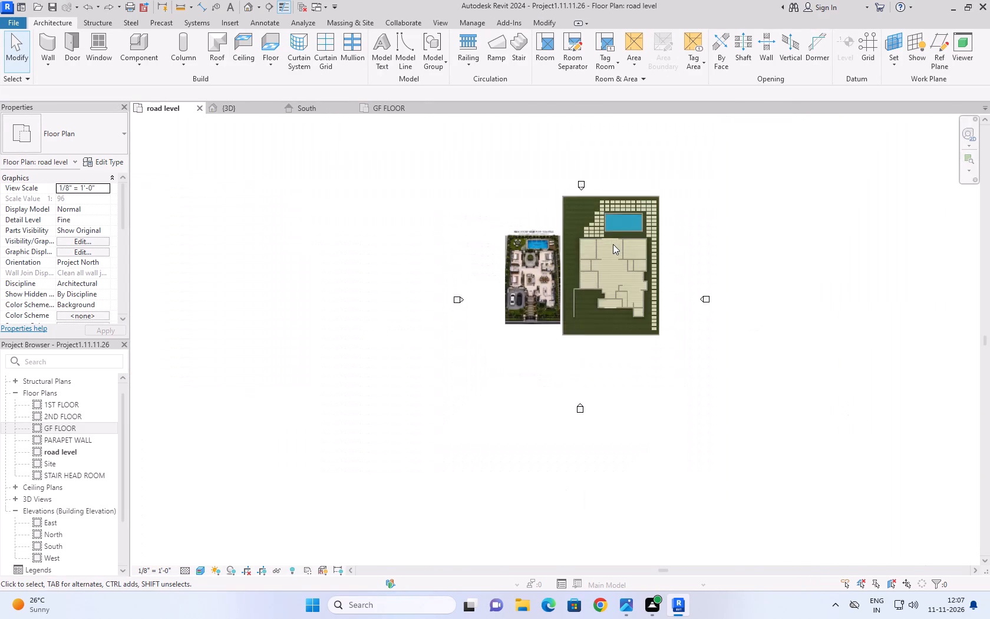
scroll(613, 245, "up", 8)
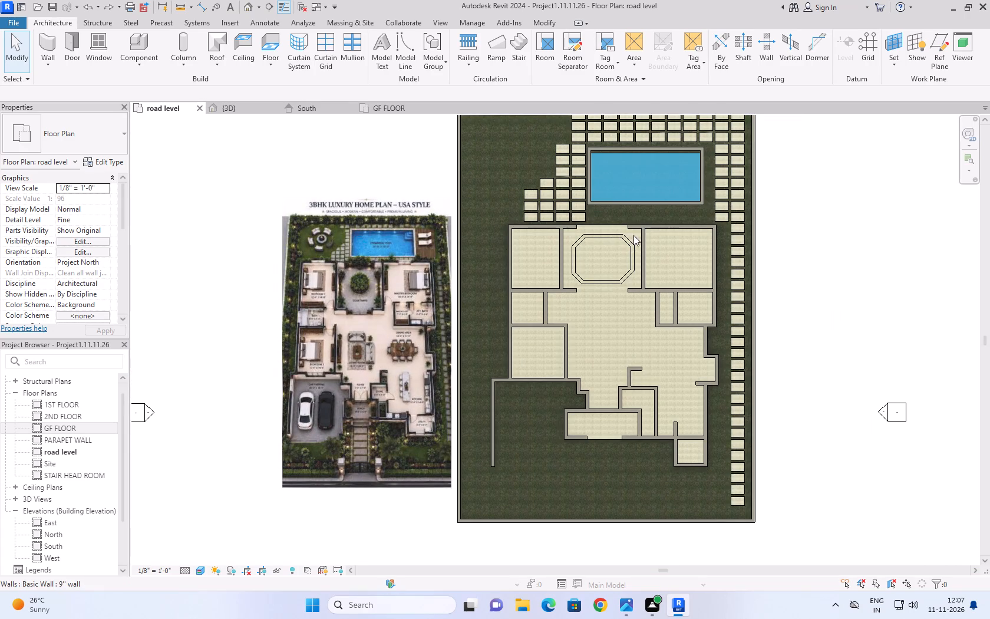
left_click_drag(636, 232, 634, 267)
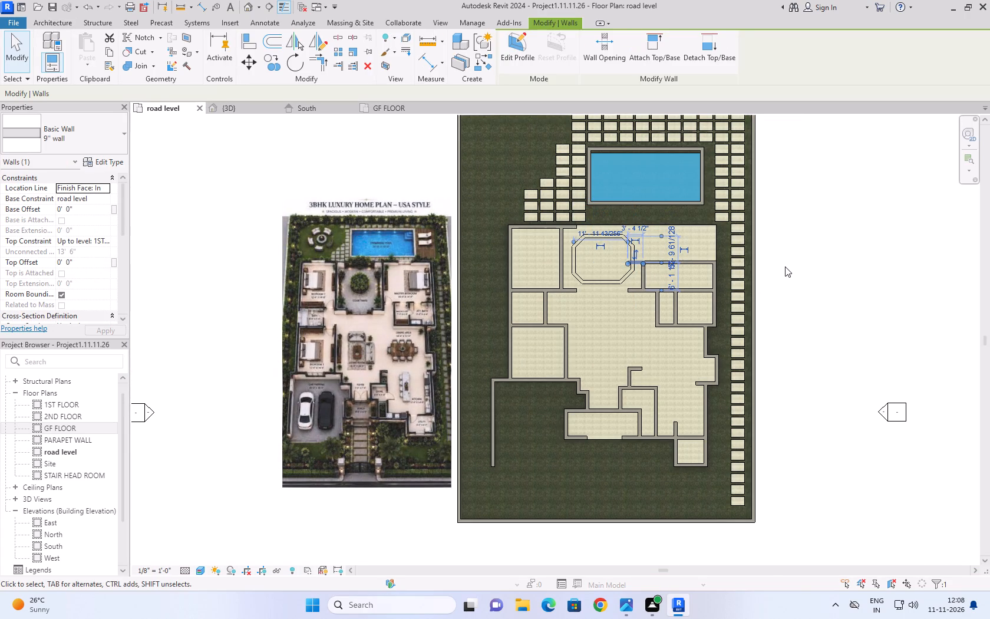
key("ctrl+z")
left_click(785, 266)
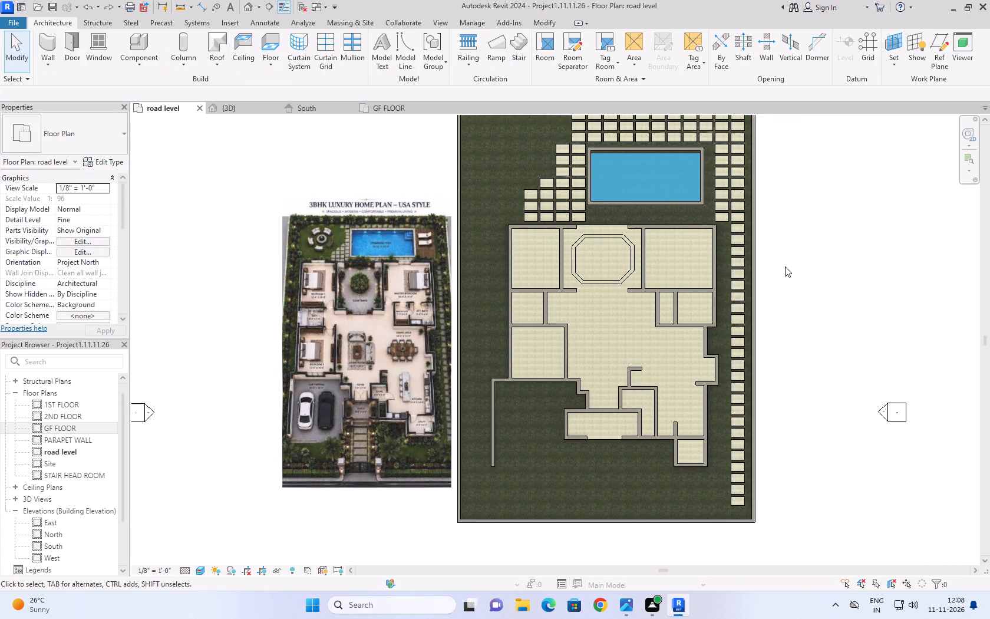
Select the eight courtyard octagon walls in the road level plan, set their top constraint to Unconnected with a 5' height, and view them in 3D.
left_click_drag(635, 233, 638, 263)
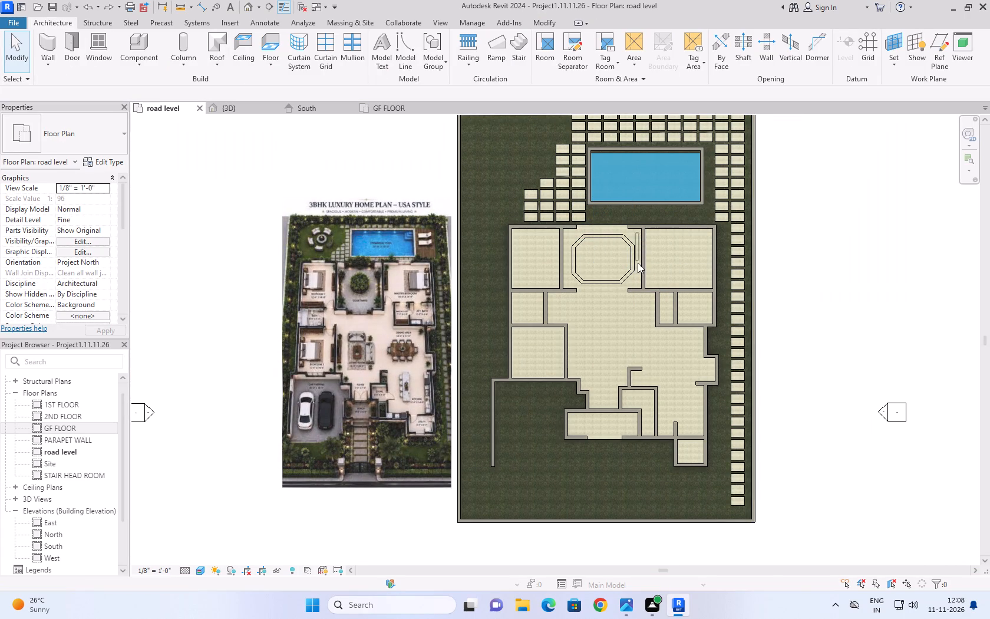
left_click_drag(638, 263, 569, 283)
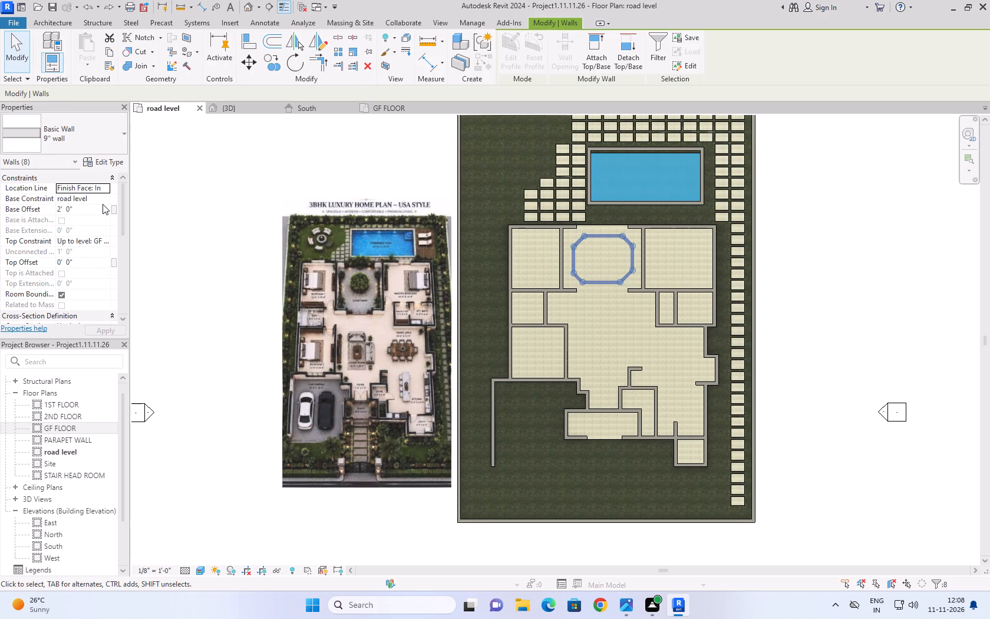
left_click(107, 239)
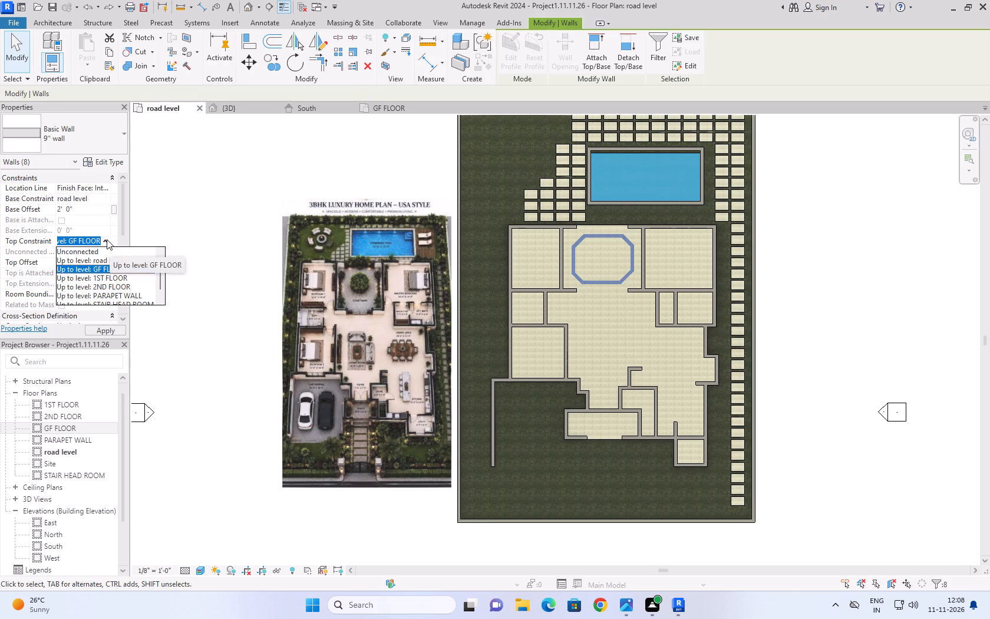
left_click(107, 249)
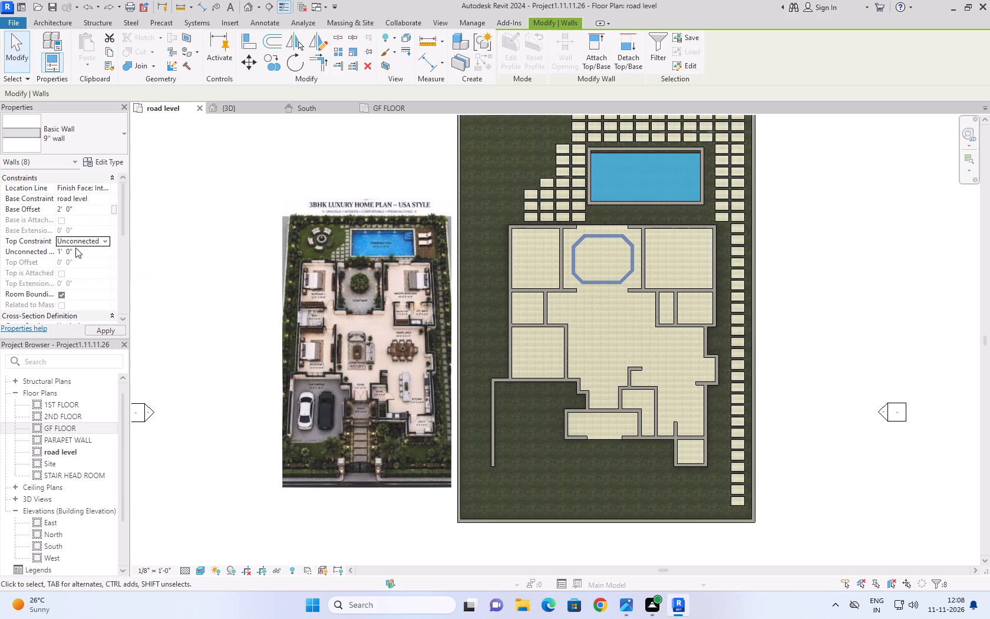
left_click(85, 251)
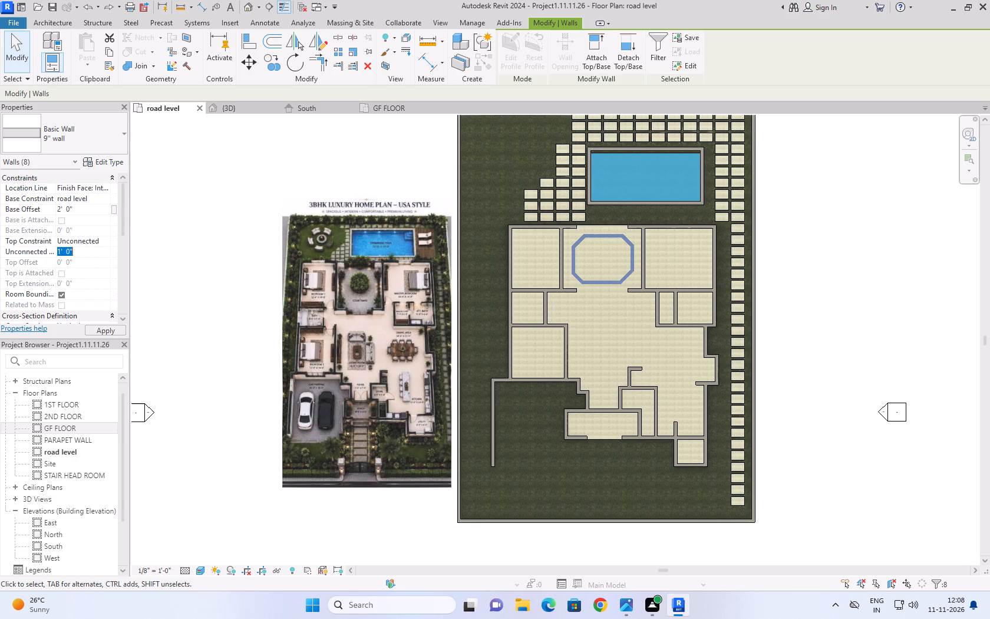
type("5'")
left_click(105, 330)
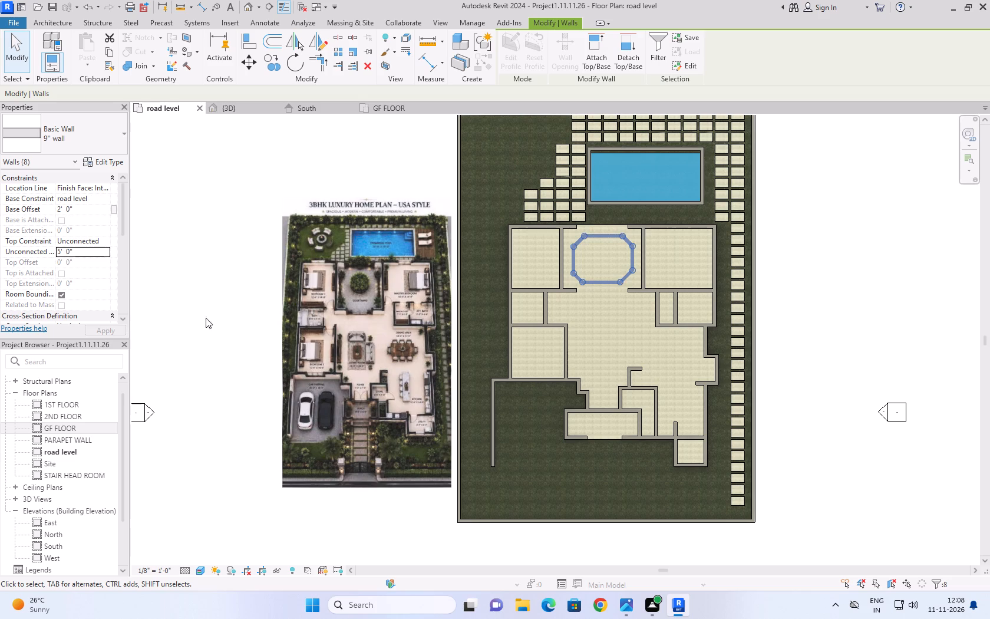
left_click(256, 107)
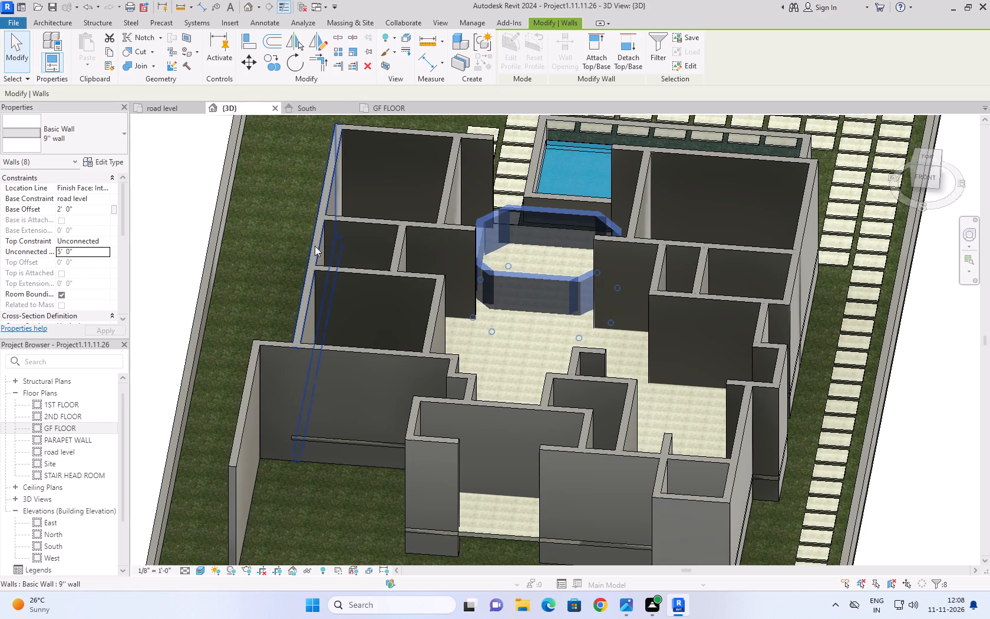
left_click(188, 196)
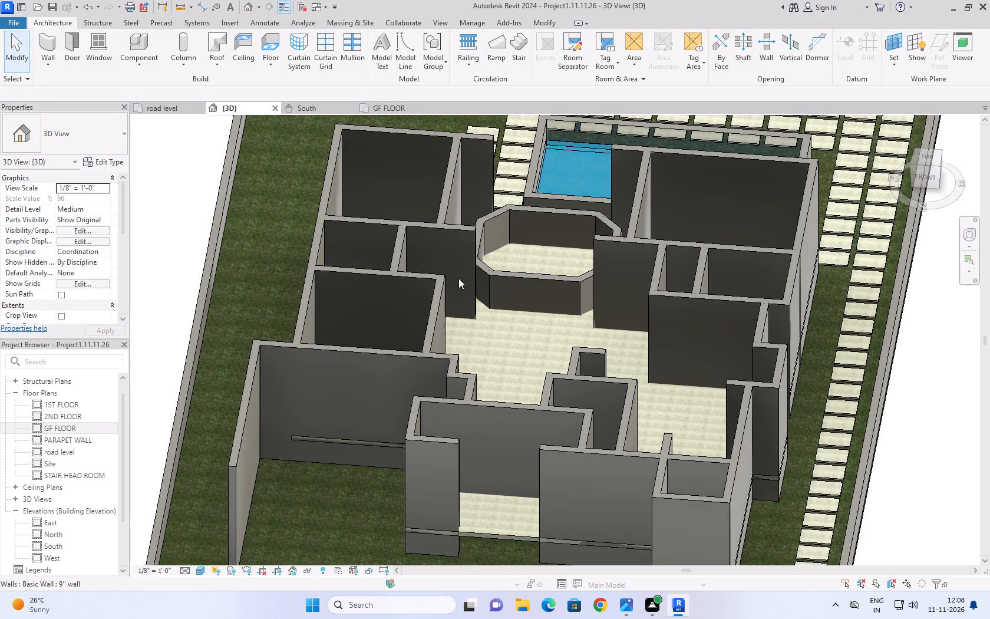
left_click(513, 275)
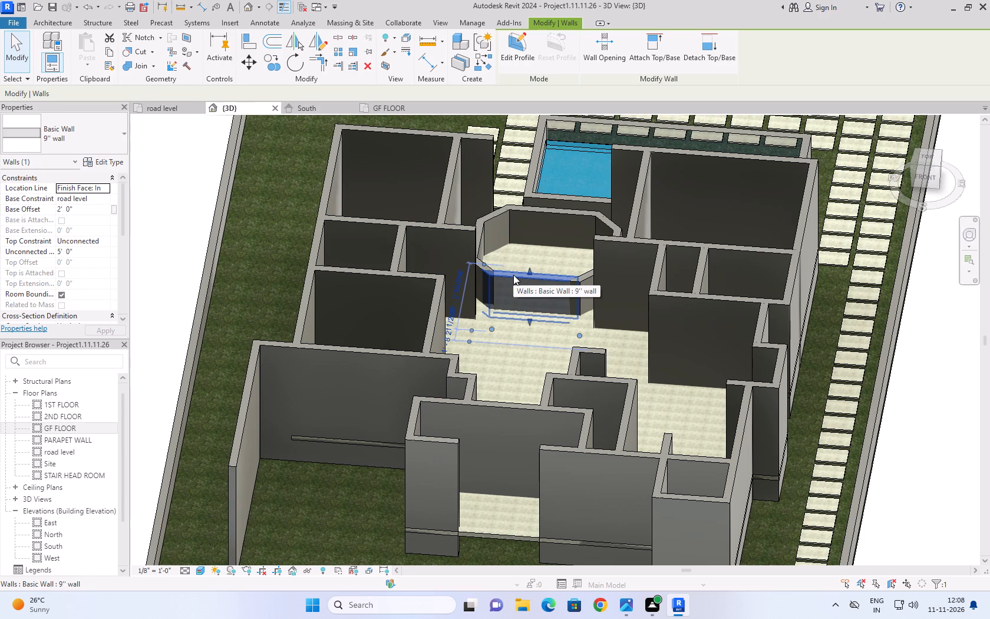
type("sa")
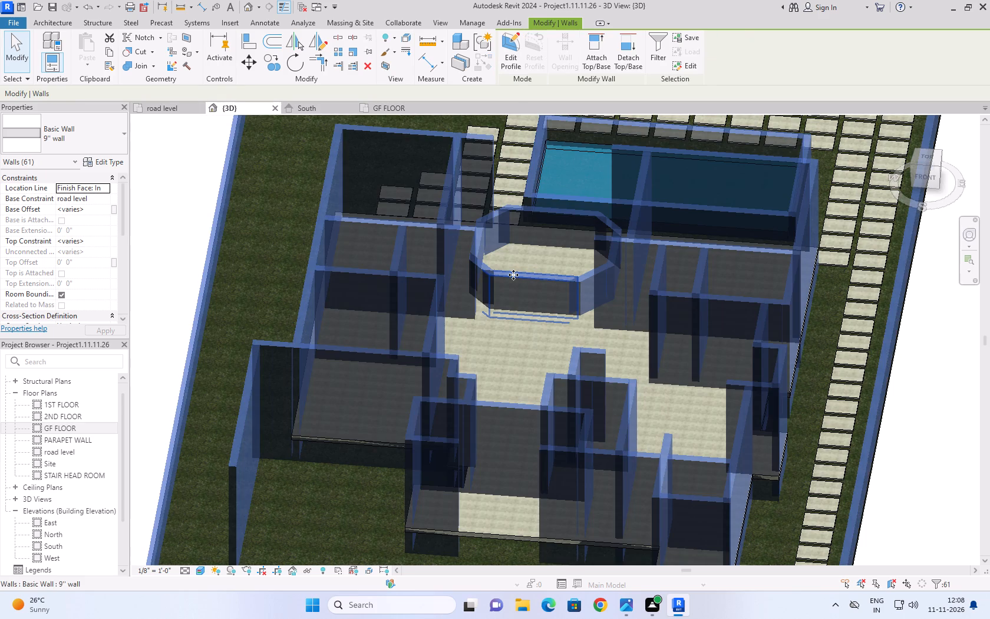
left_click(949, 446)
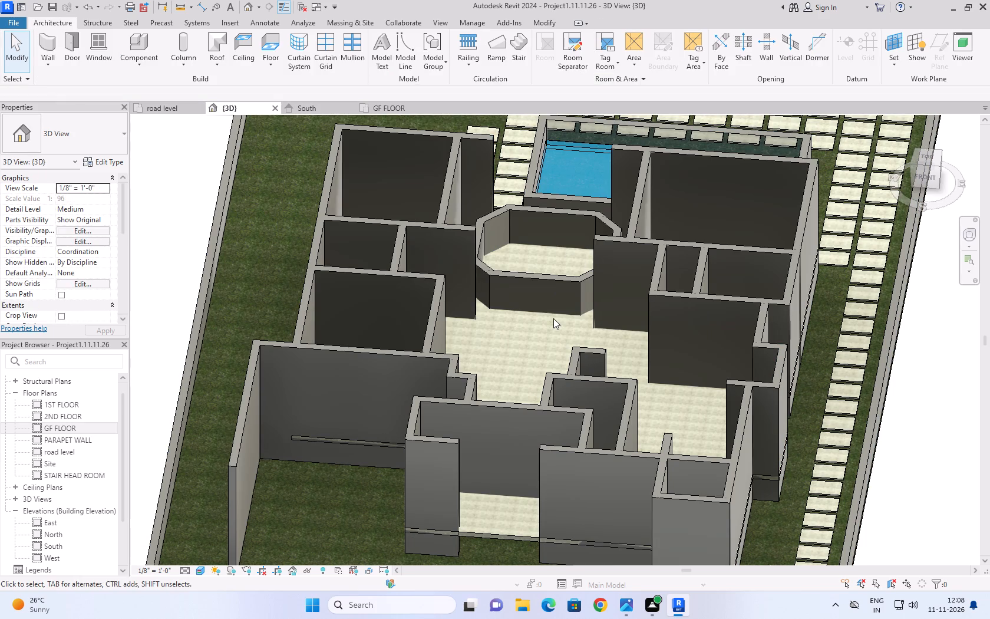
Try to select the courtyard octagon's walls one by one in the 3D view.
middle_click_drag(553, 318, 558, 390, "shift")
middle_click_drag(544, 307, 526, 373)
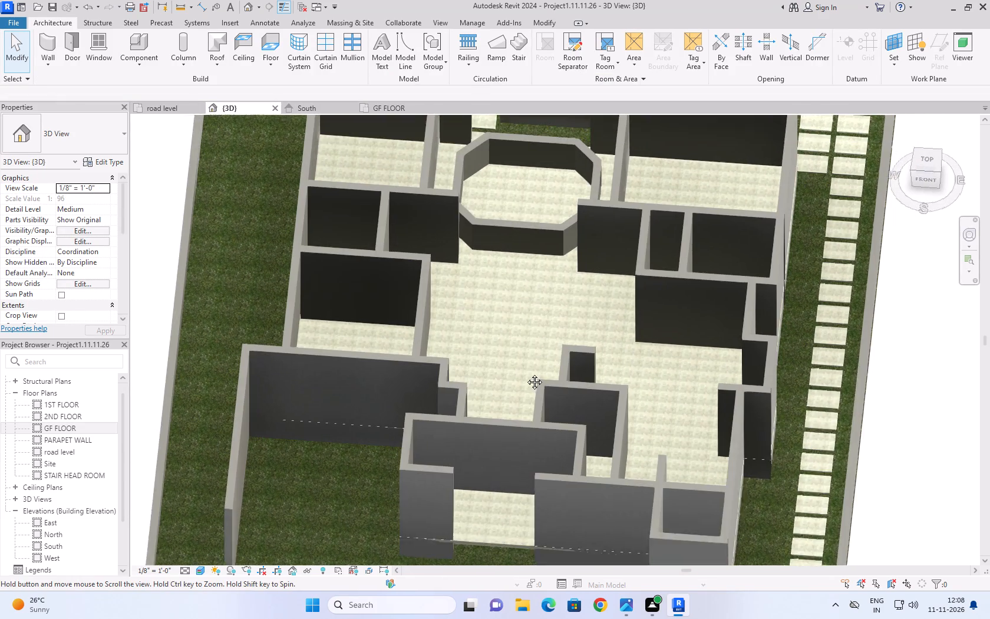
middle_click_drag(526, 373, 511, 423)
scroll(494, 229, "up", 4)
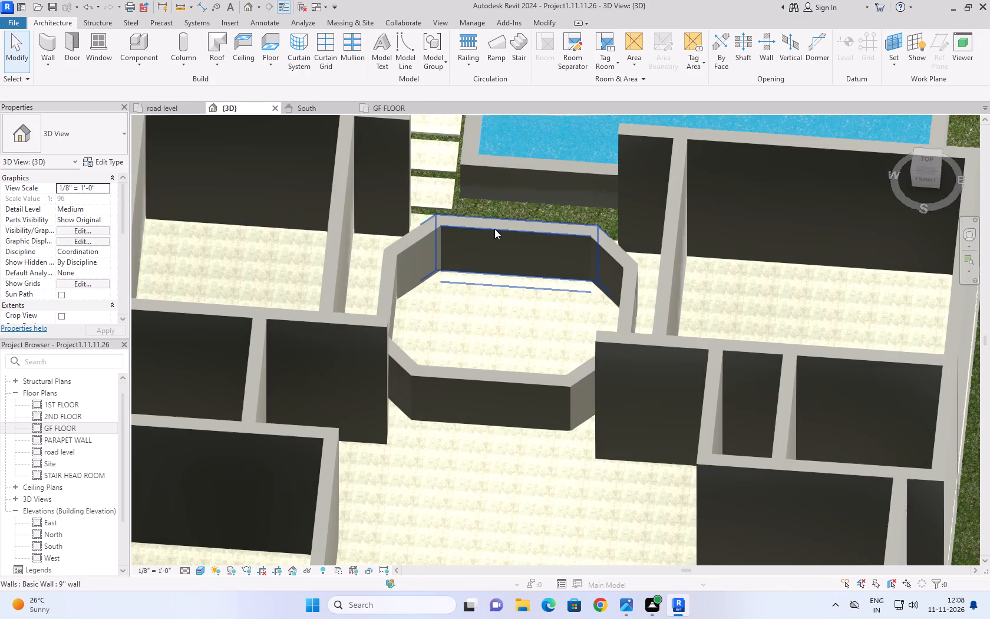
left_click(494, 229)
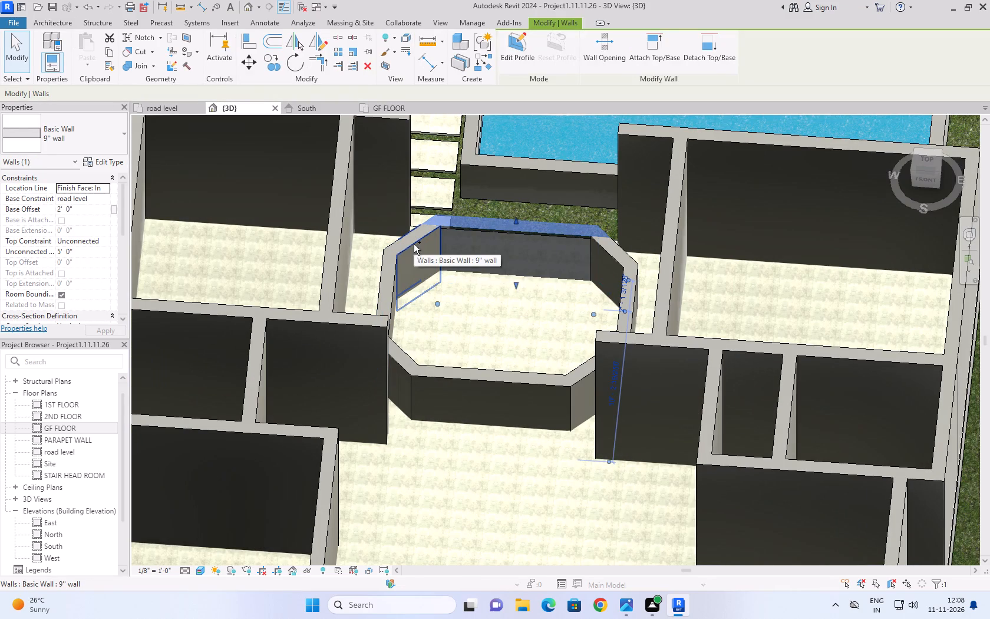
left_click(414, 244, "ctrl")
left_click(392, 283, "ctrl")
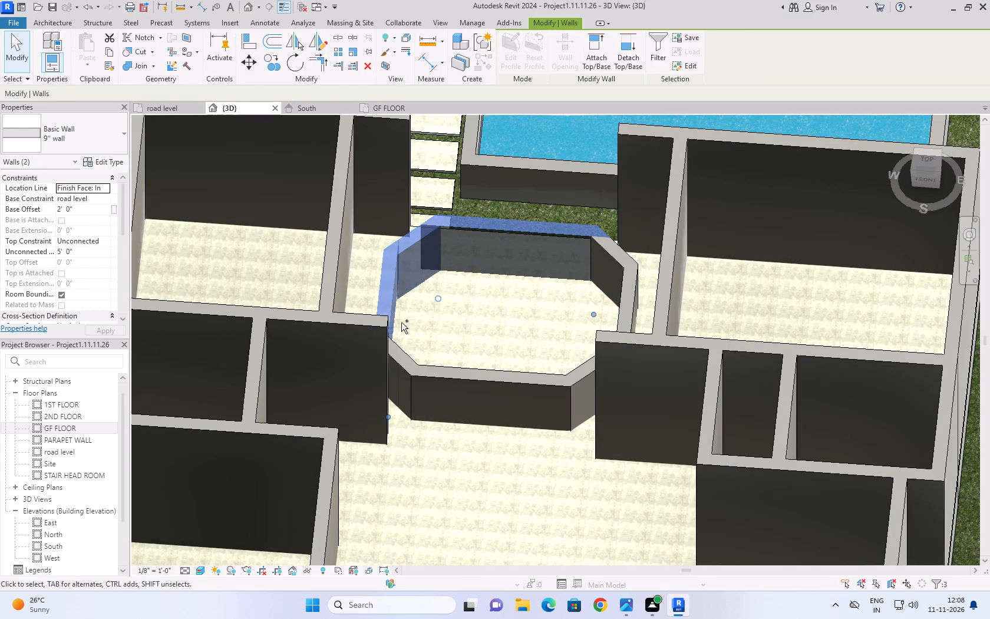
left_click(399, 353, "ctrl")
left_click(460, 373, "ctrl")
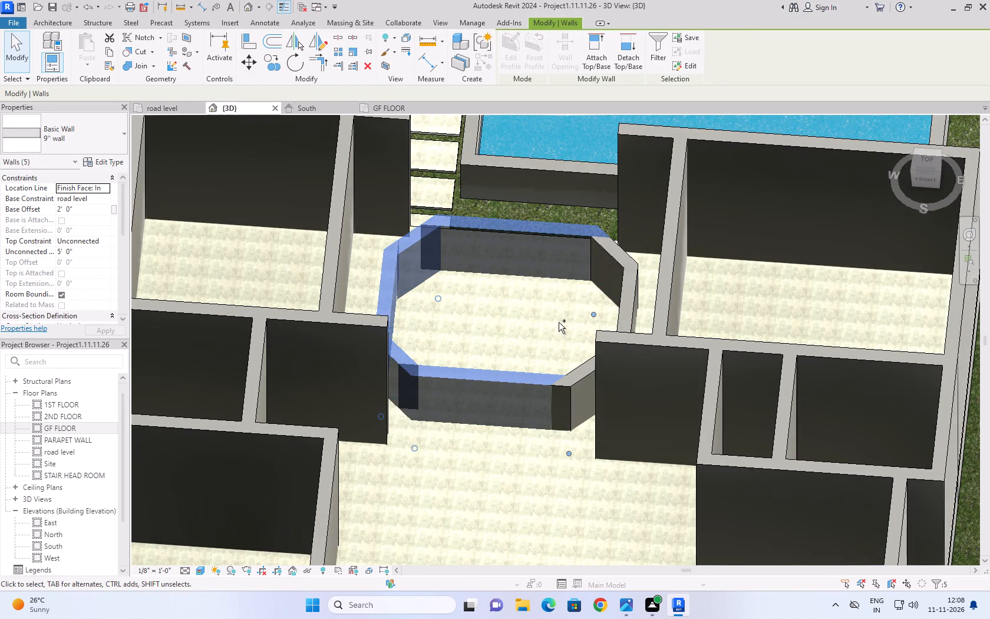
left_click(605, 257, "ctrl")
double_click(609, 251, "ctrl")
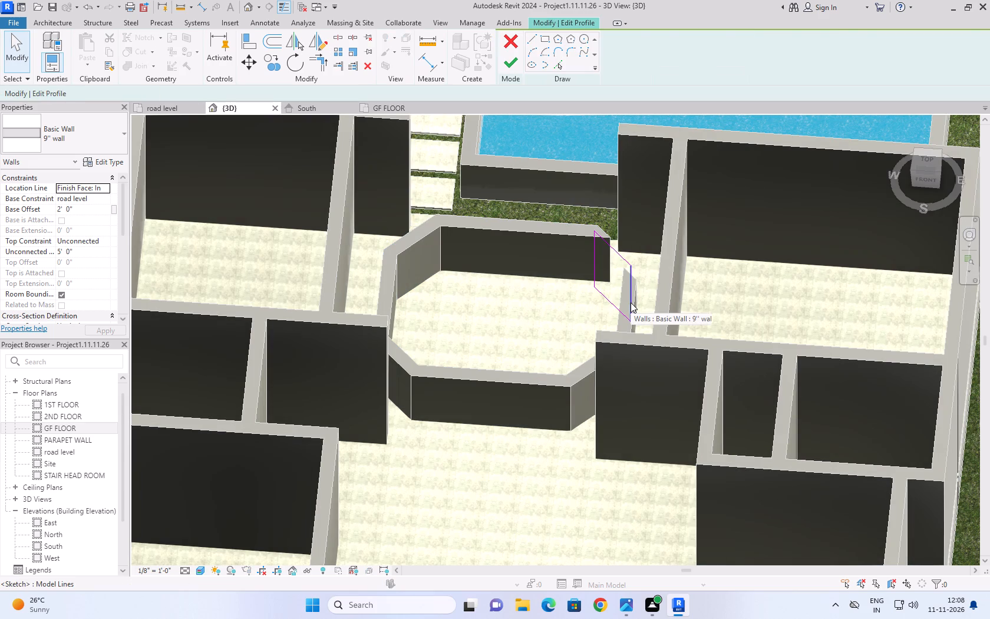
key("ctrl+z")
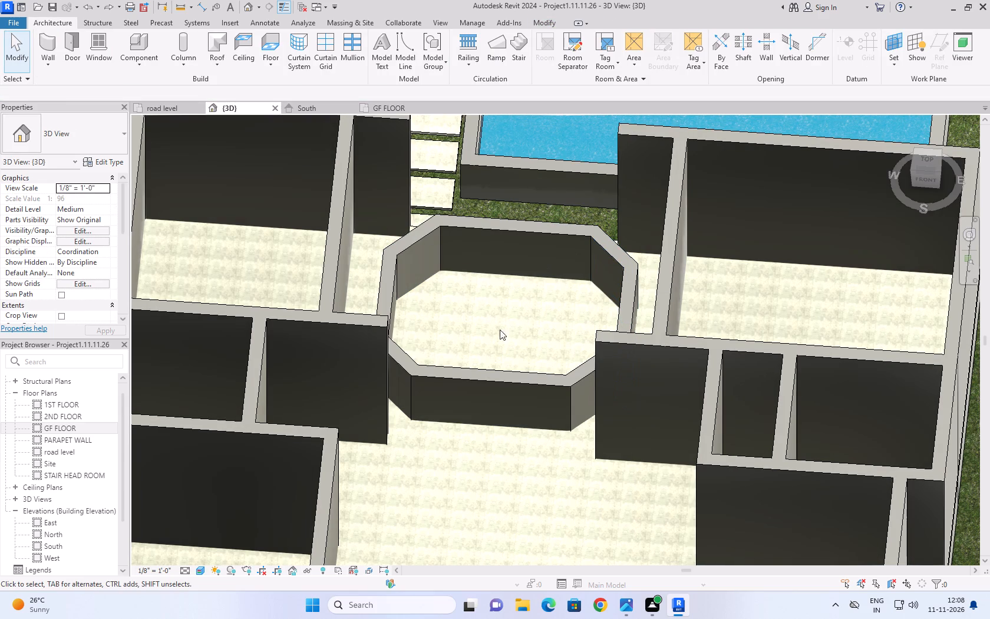
Set the unconnected height of the courtyard octagon's south wall to 3'.
left_click(489, 374)
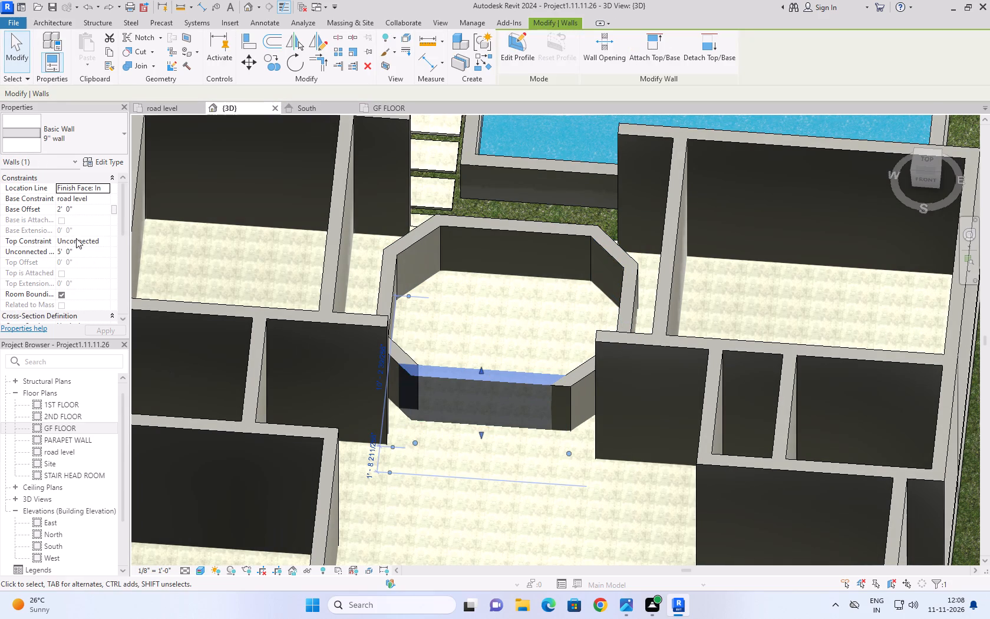
left_click(84, 252)
type("3'")
left_click(110, 332)
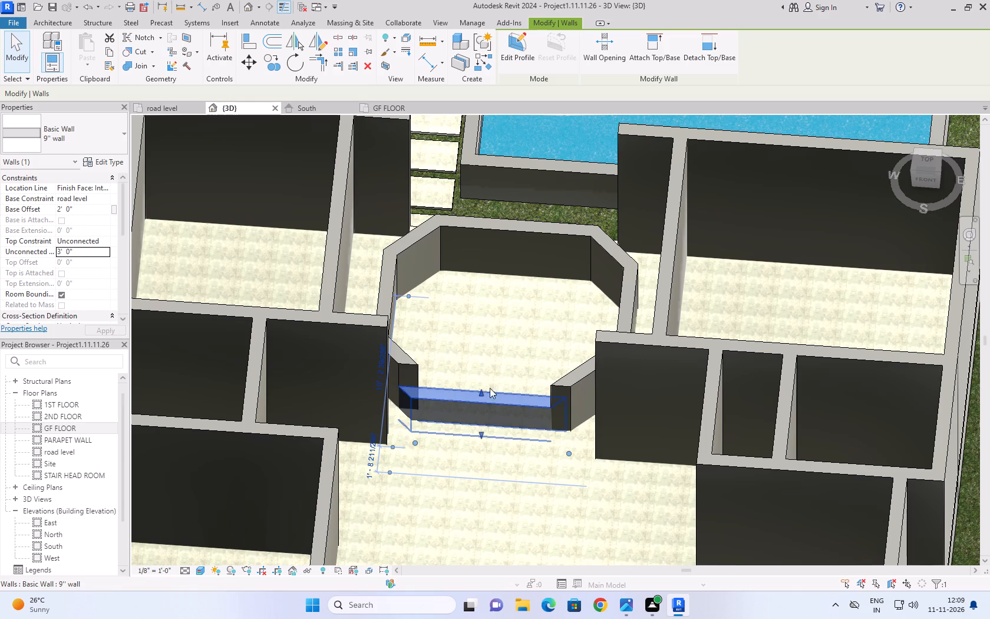
left_click(488, 502)
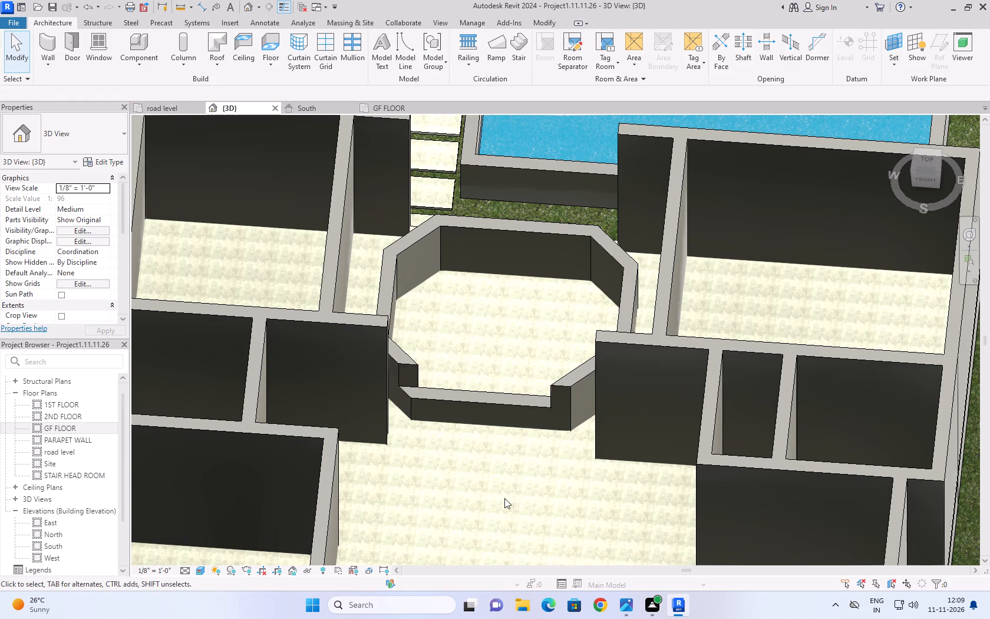
Set the unconnected height of the seven remaining courtyard octagon walls to 3' in the 3D view.
scroll(504, 498, "up", 1)
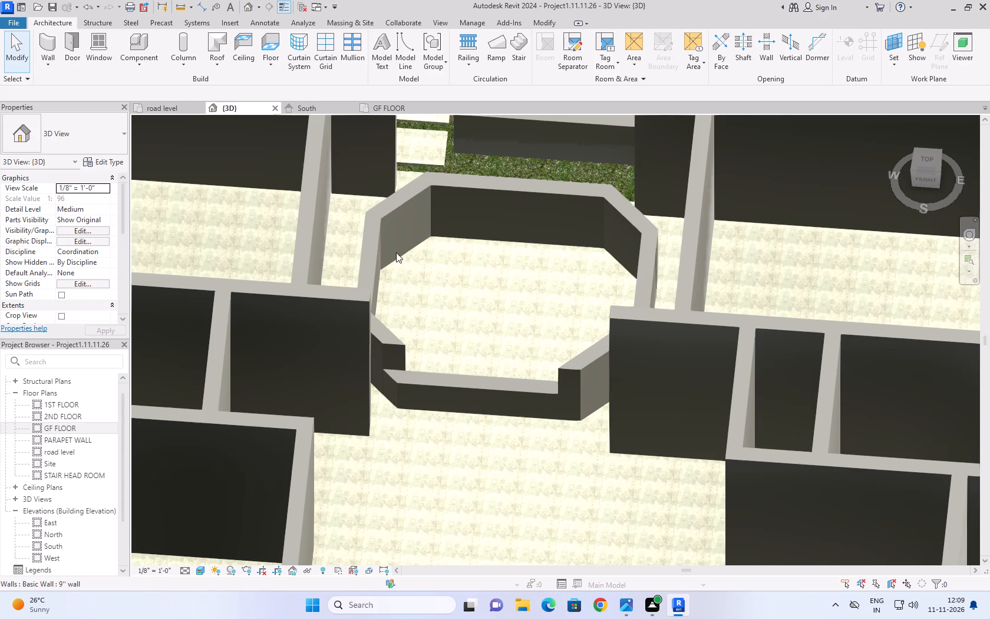
left_click(392, 202)
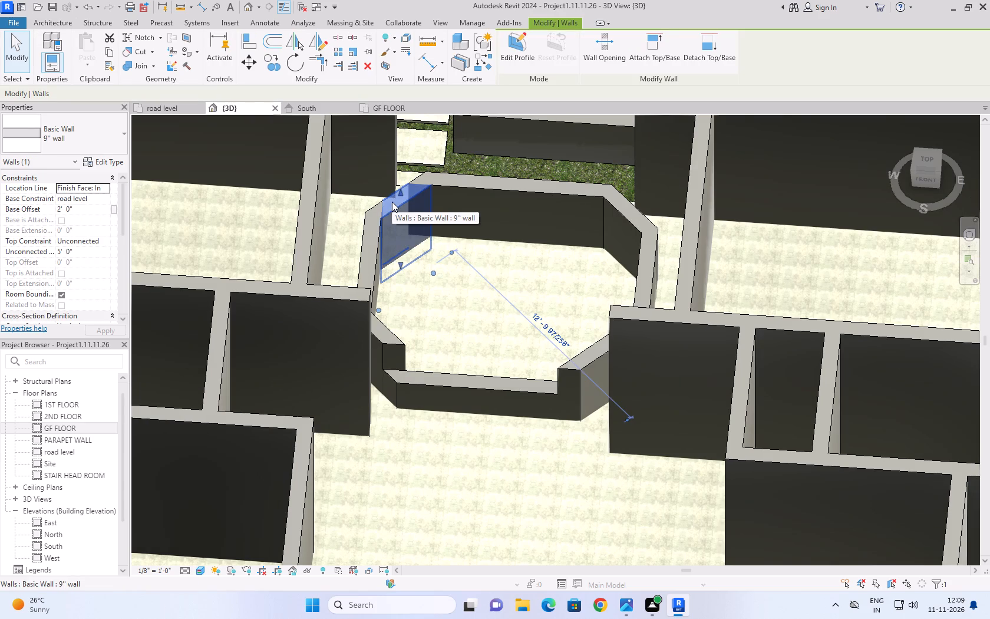
left_click(376, 242, "ctrl")
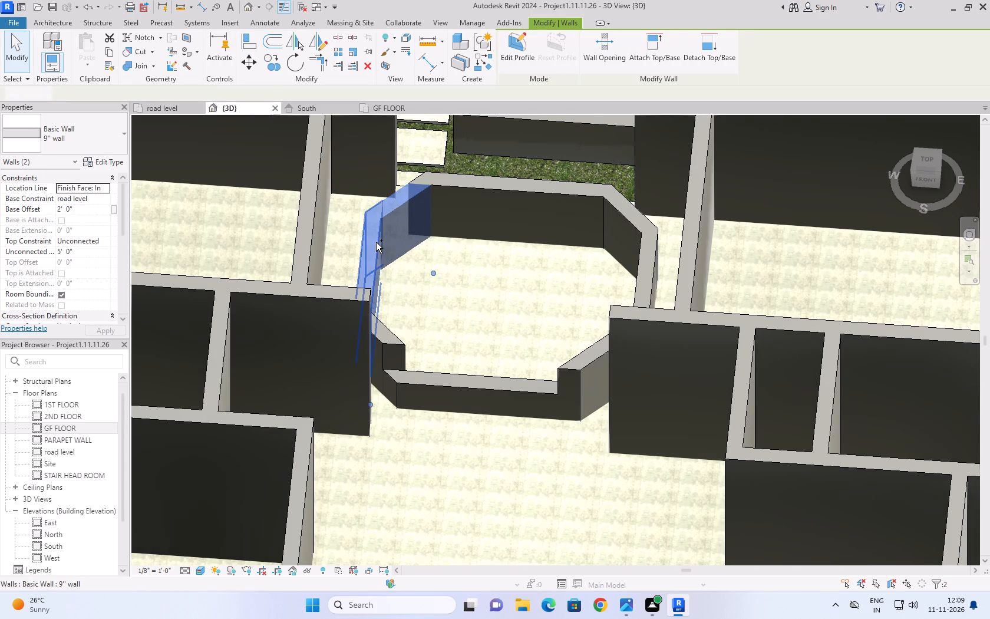
left_click(392, 333, "ctrl")
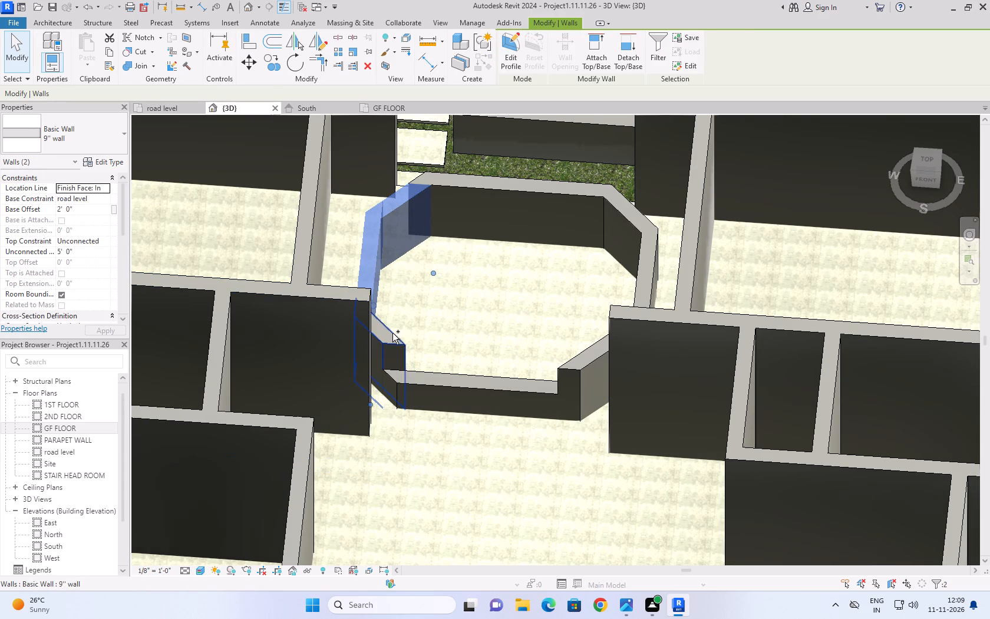
left_click(499, 191, "ctrl")
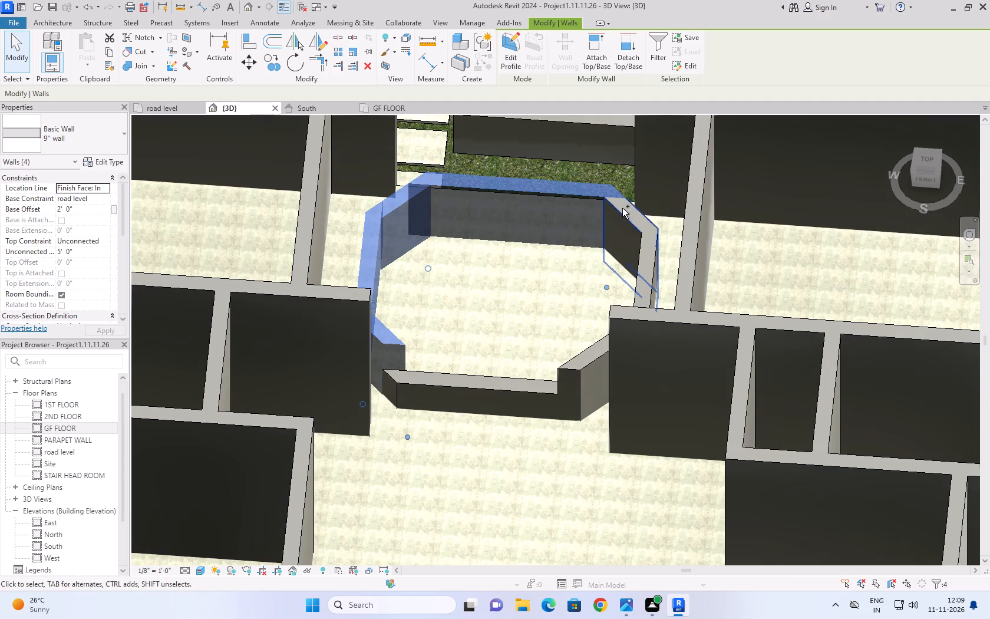
left_click(628, 206, "ctrl")
left_click(654, 266, "ctrl")
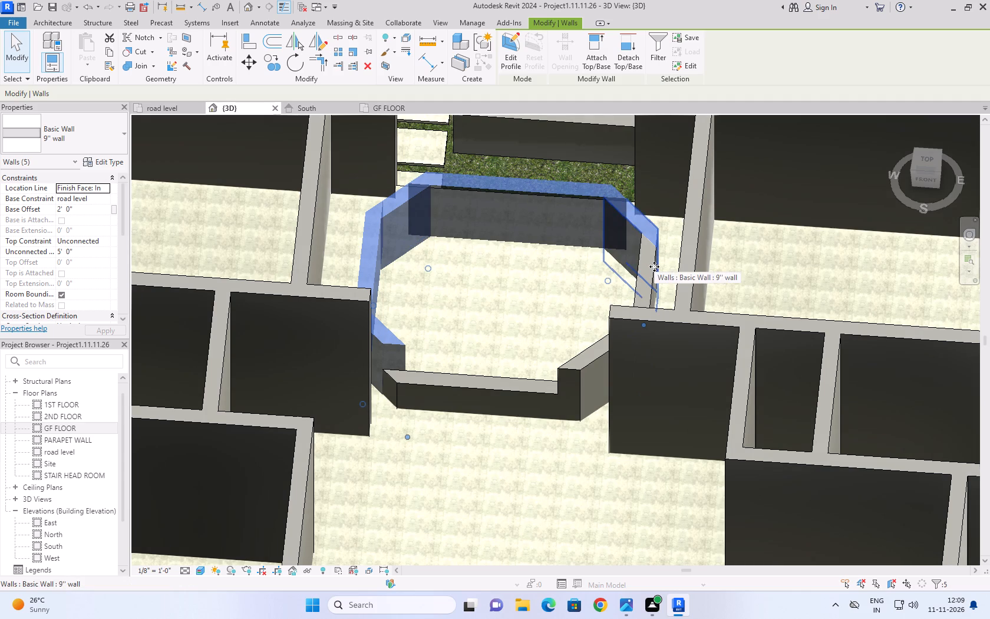
left_click(648, 263, "ctrl")
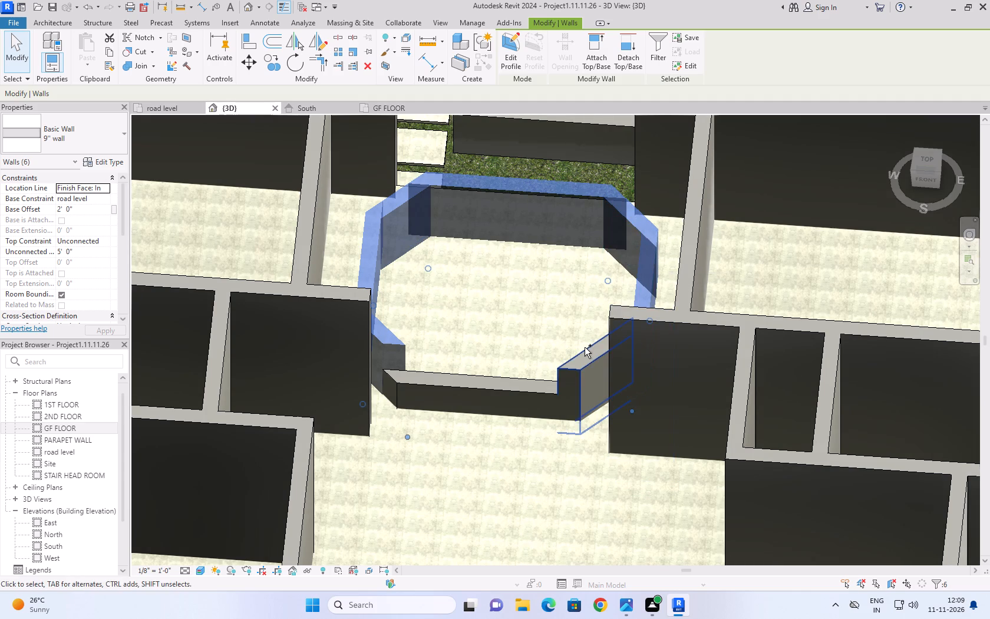
left_click(585, 347, "ctrl")
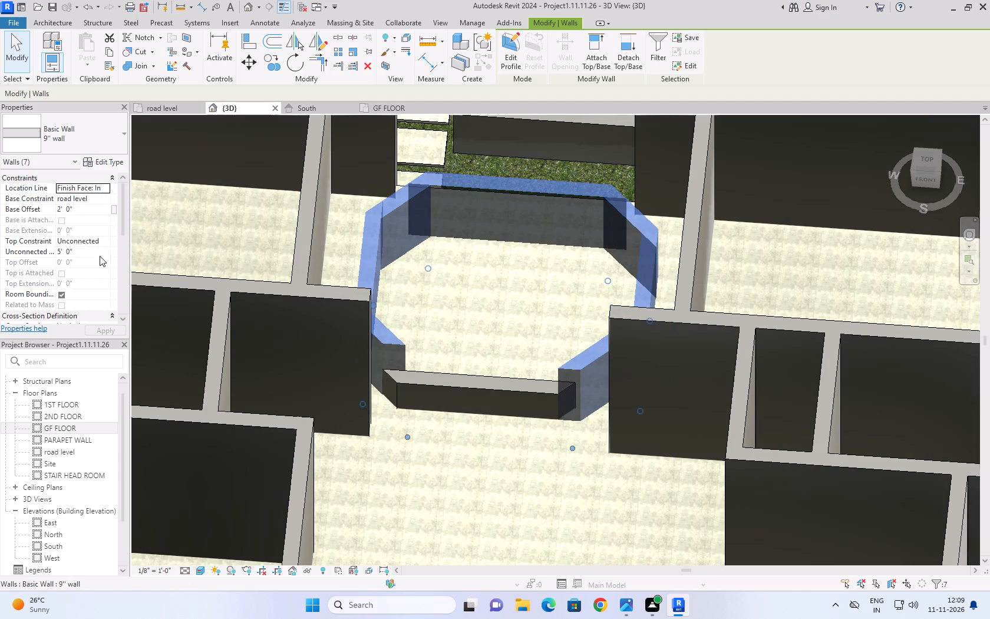
left_click(90, 254)
type("3'")
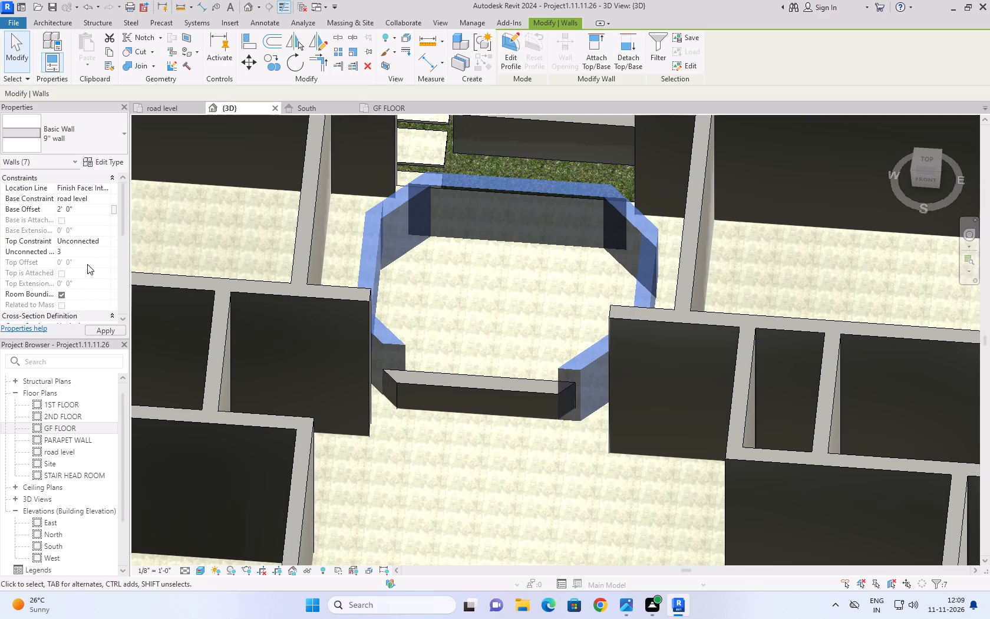
left_click(105, 332)
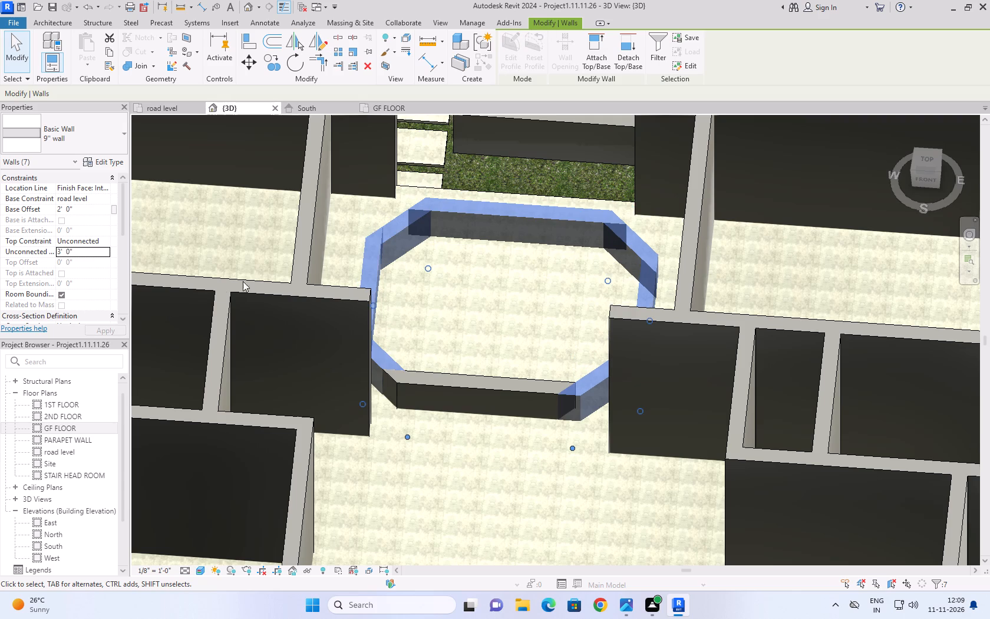
scroll(529, 302, "down", 7)
left_click(823, 344)
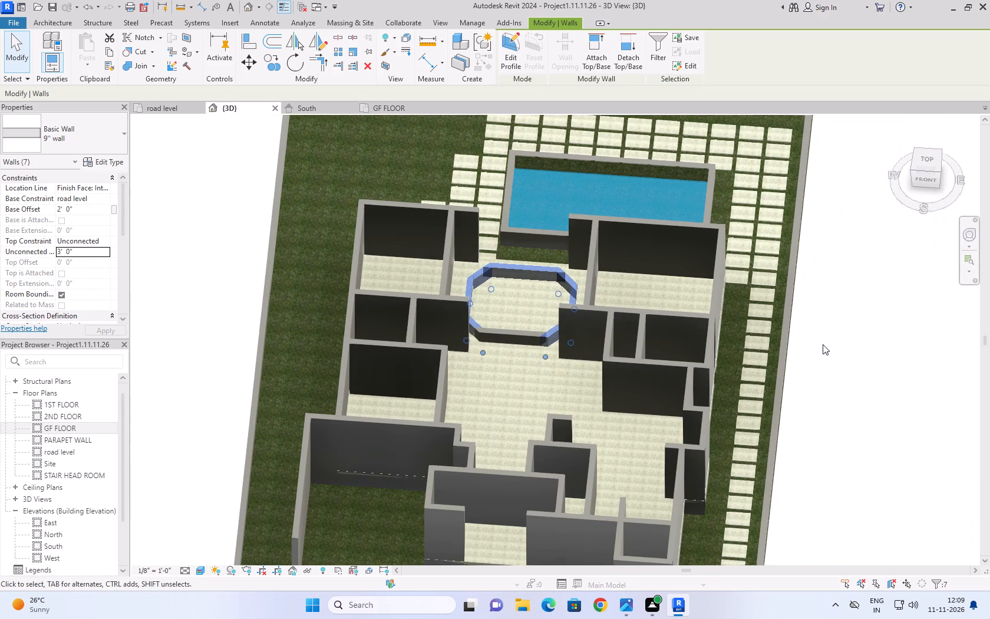
Examine the lowered courtyard walls and the whole house model in 3D from several angles and from above.
scroll(522, 312, "up", 4)
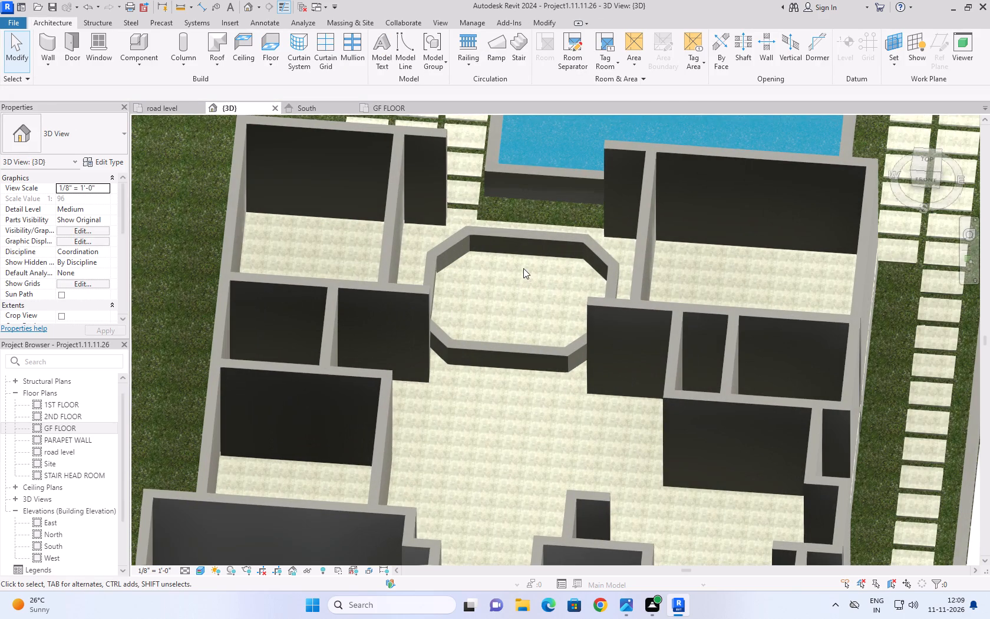
middle_click_drag(528, 268, 549, 255, "shift")
scroll(549, 255, "down", 1)
middle_click_drag(549, 252, 560, 314, "shift")
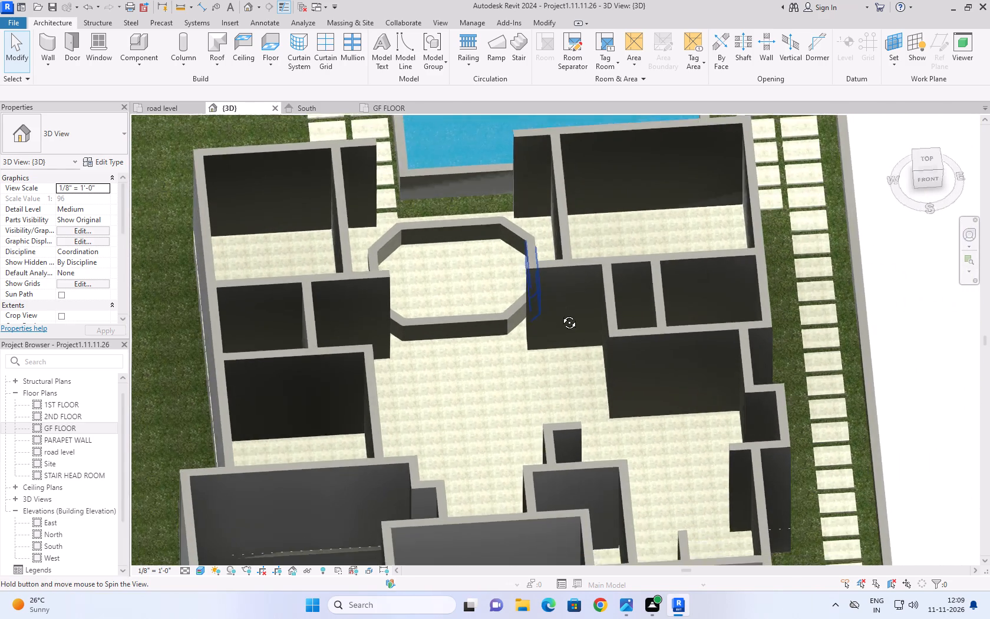
middle_click_drag(560, 314, 559, 306, "shift")
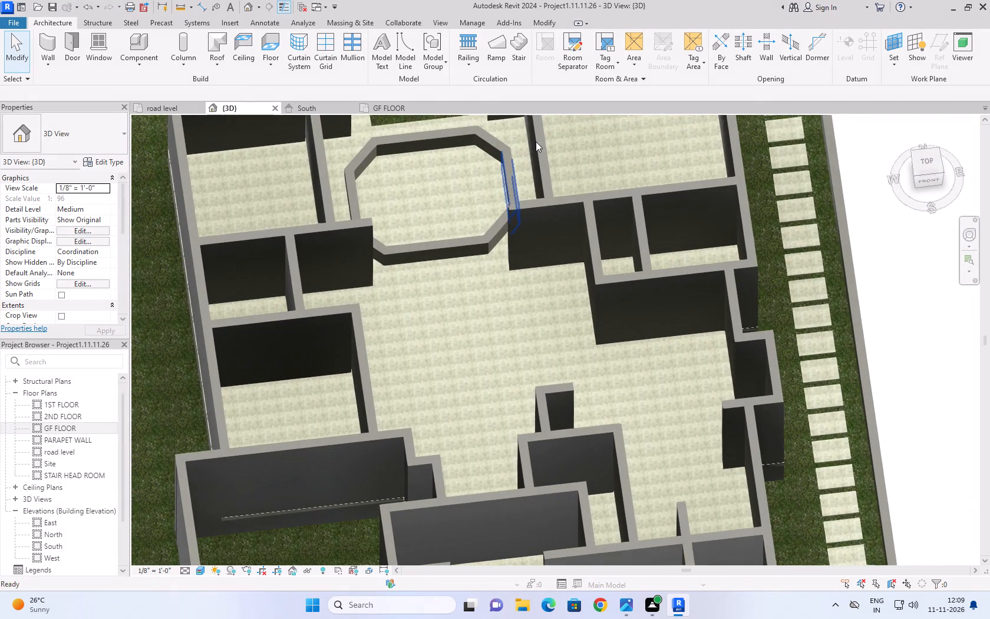
left_click(901, 124)
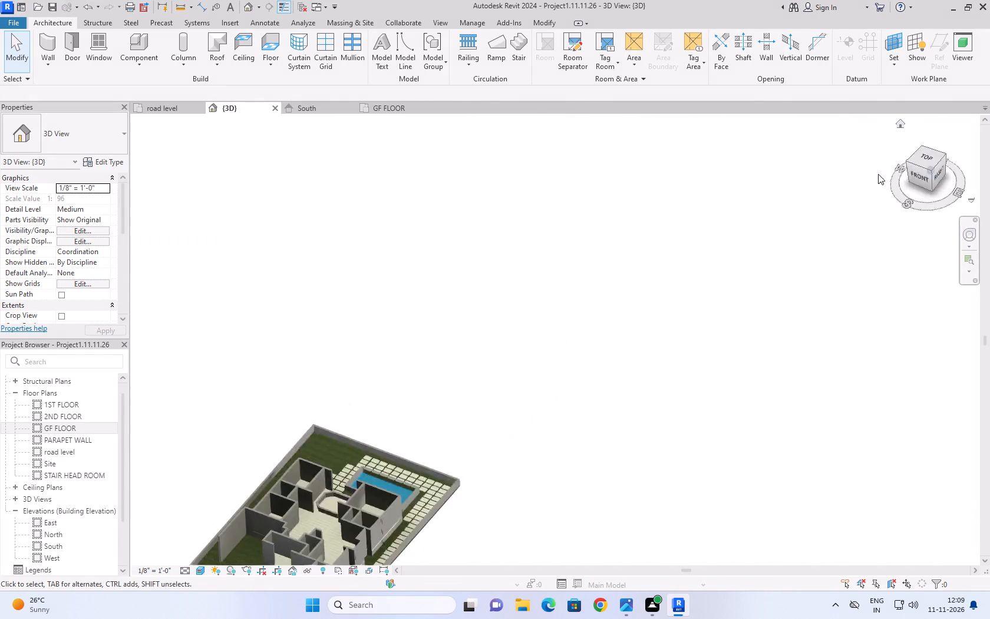
scroll(595, 467, "up", 4)
scroll(652, 403, "up", 3)
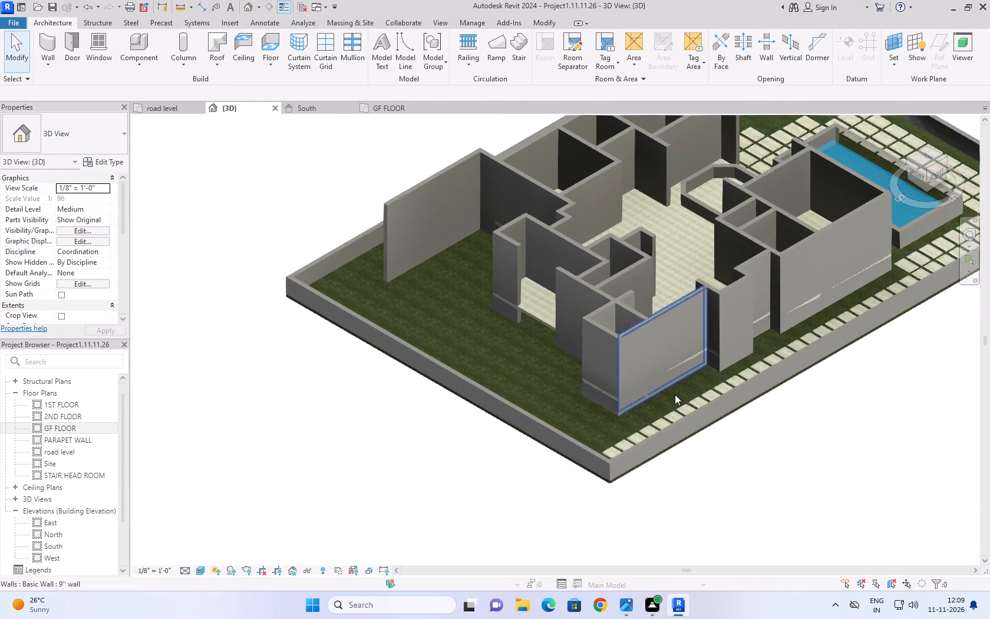
scroll(788, 294, "up", 1)
middle_click_drag(786, 289, 633, 483)
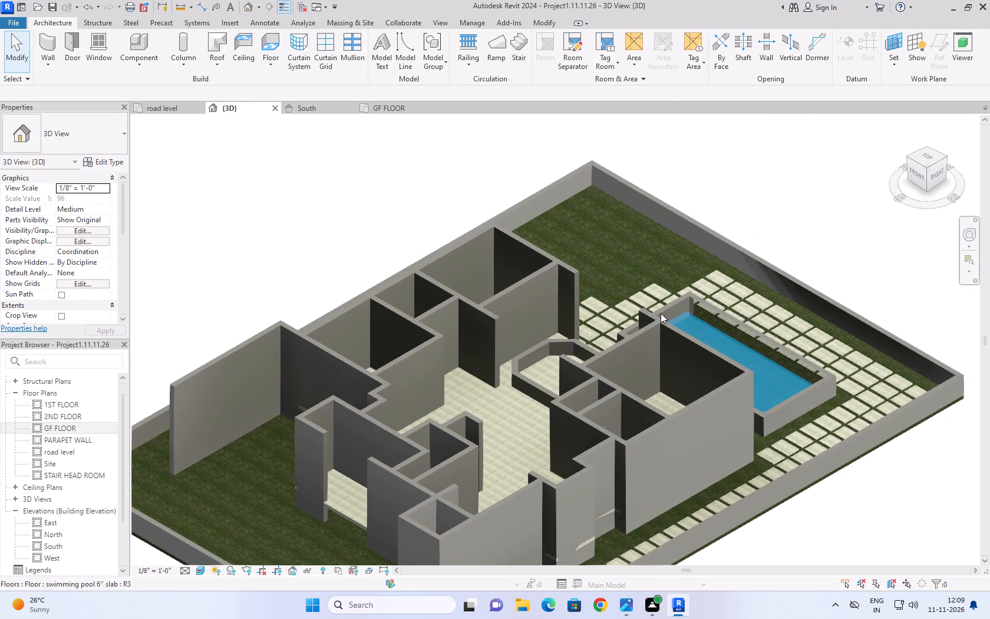
middle_click_drag(654, 299, 780, 348, "shift")
middle_click_drag(728, 219, 702, 406, "shift")
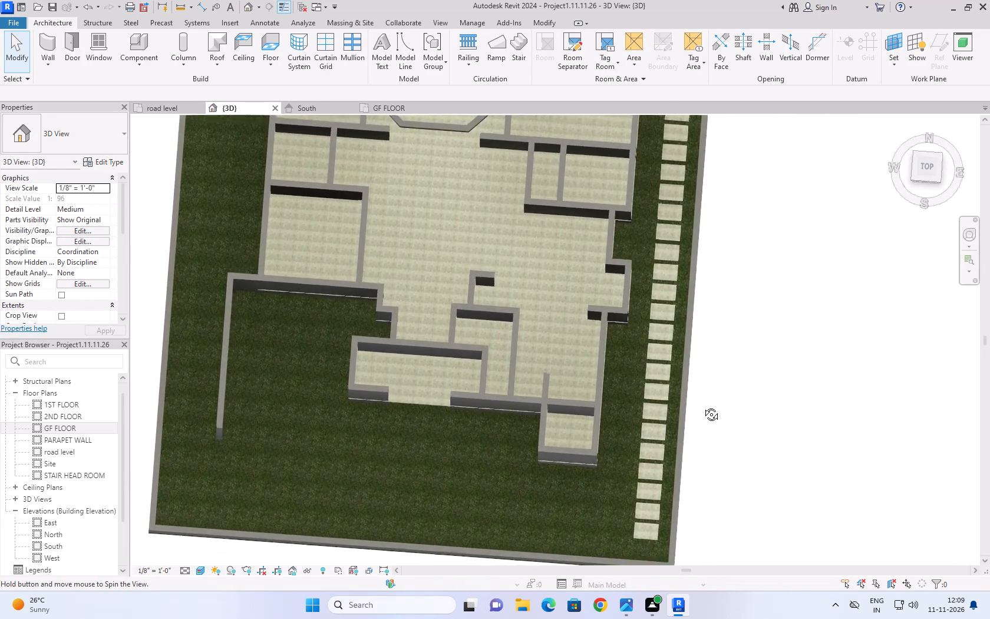
middle_click_drag(702, 406, 702, 407, "shift")
scroll(734, 331, "down", 5)
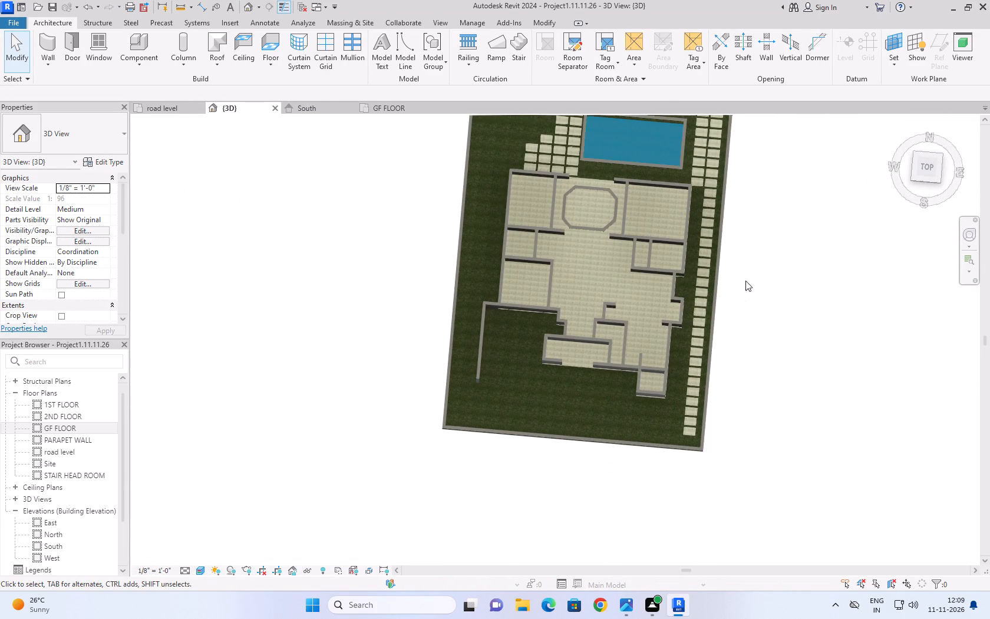
middle_click_drag(750, 246, 734, 387)
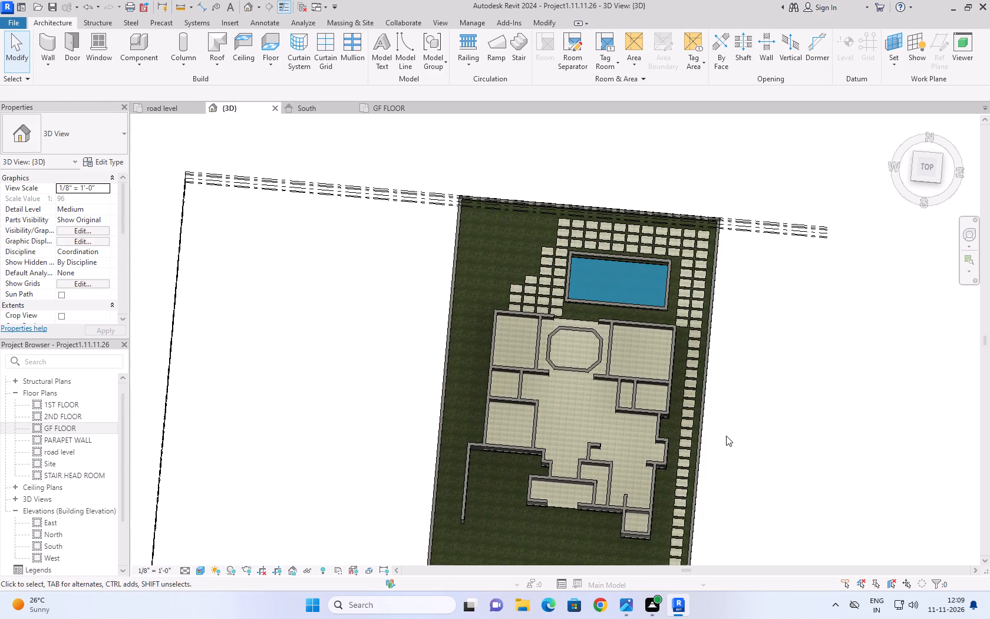
scroll(303, 279, "up", 2)
scroll(313, 238, "down", 4)
scroll(247, 278, "down", 4)
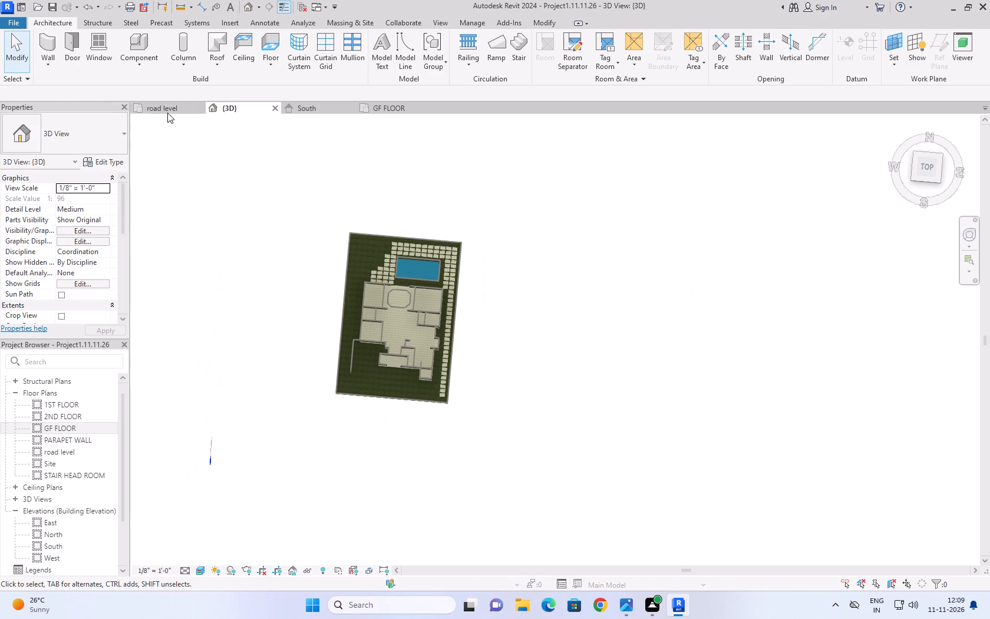
Compare the modelled layout with the reference image in the road level plan, and check the GF FLOOR plan.
left_click(167, 113)
middle_click_drag(808, 272, 735, 364)
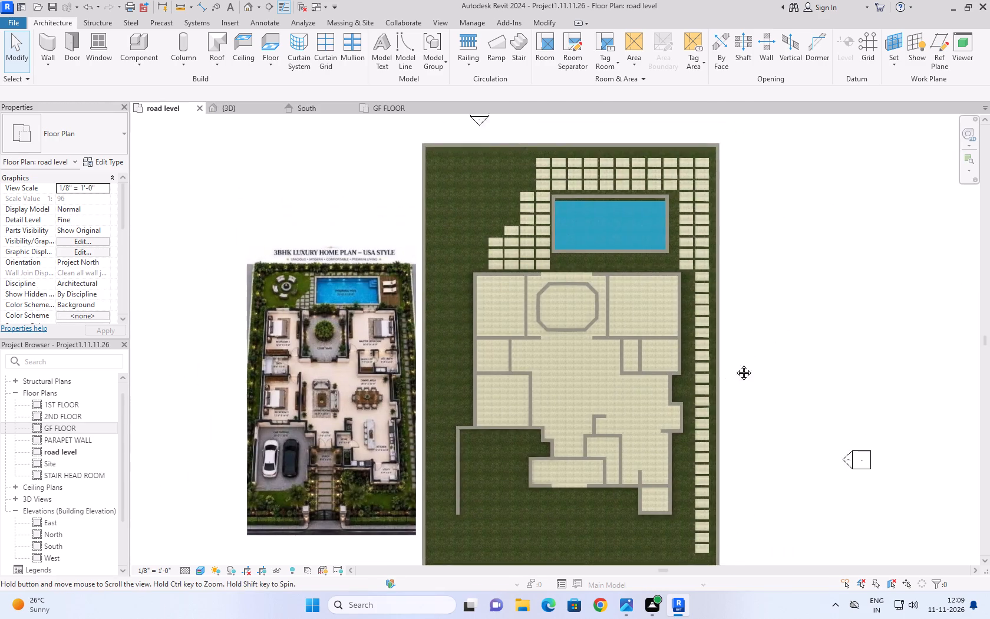
middle_click_drag(735, 364, 725, 378)
scroll(738, 330, "down", 2)
scroll(735, 439, "up", 1)
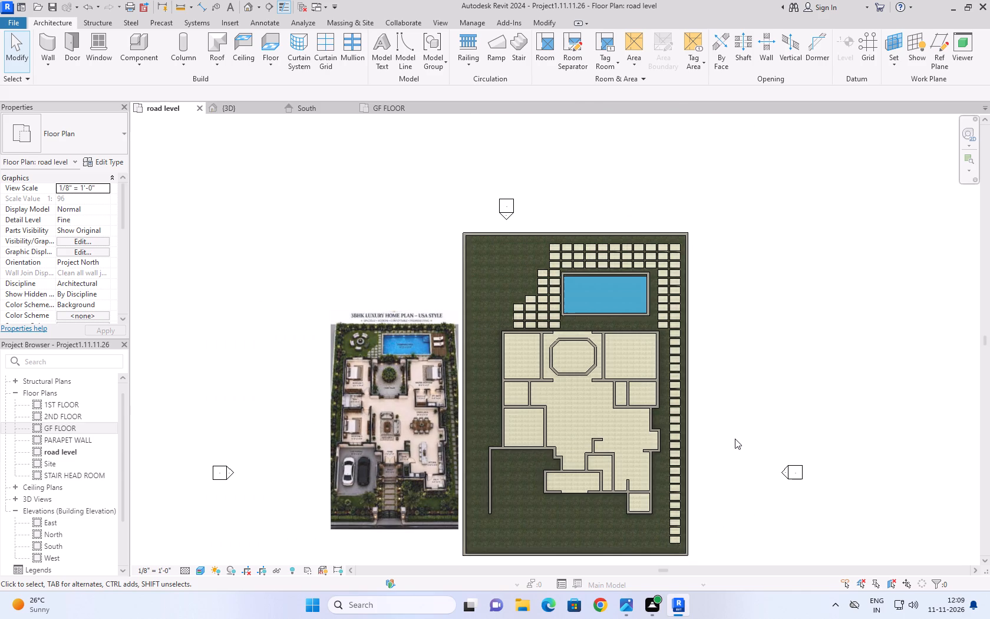
scroll(585, 282, "down", 1)
scroll(473, 511, "up", 2)
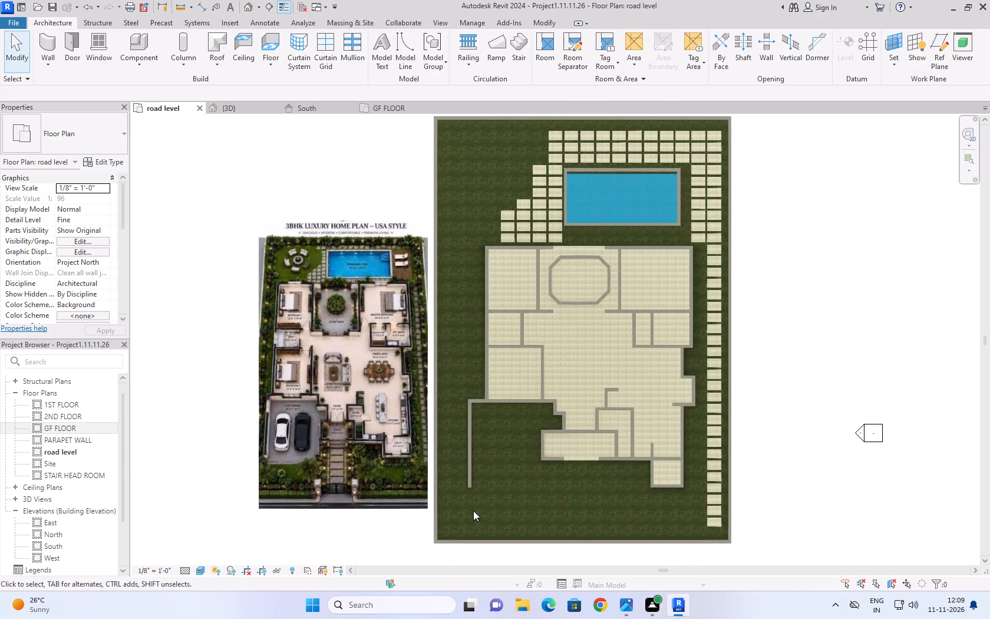
scroll(270, 470, "up", 4)
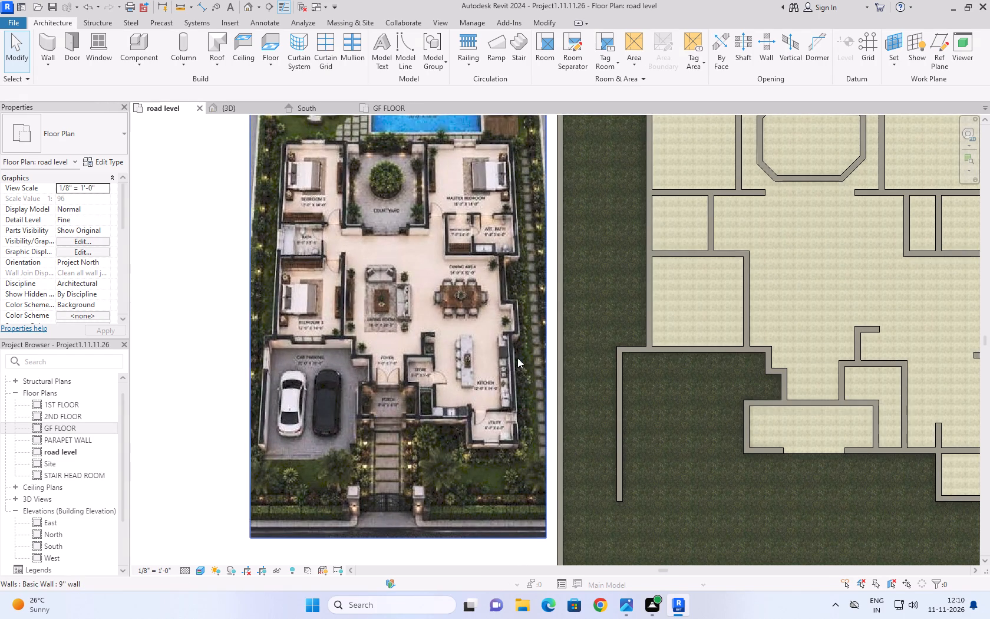
left_click(379, 104)
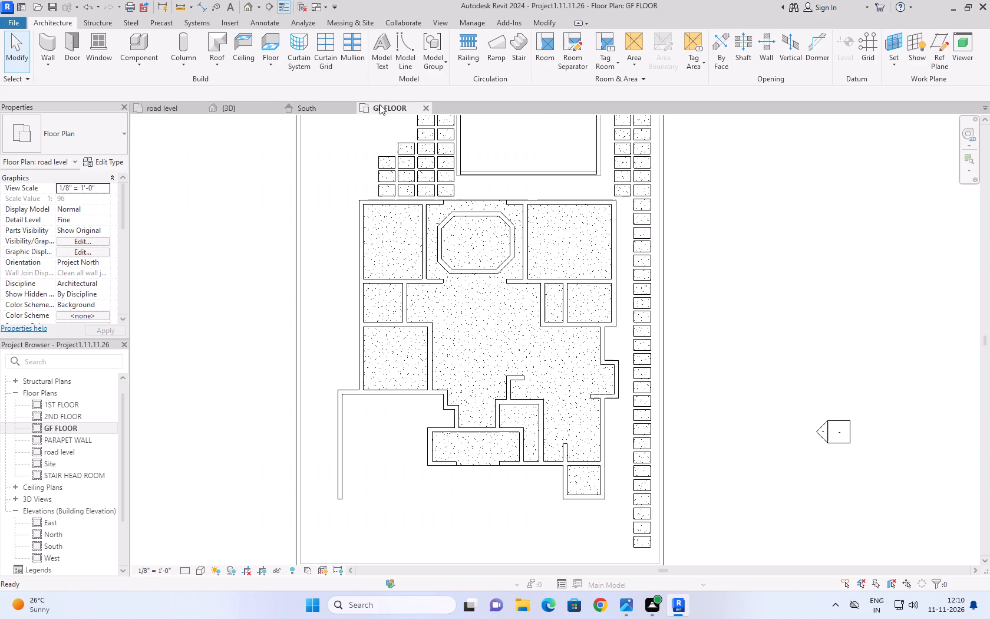
Examine the front entrance, car parking area and front lawn of the house in the 3D view.
left_click(249, 115)
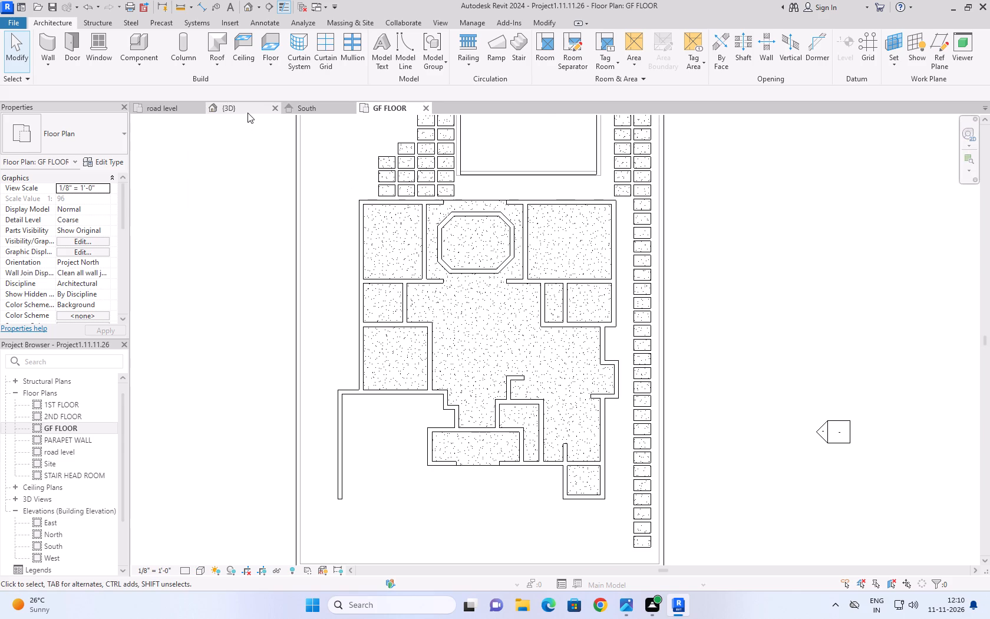
left_click(247, 113)
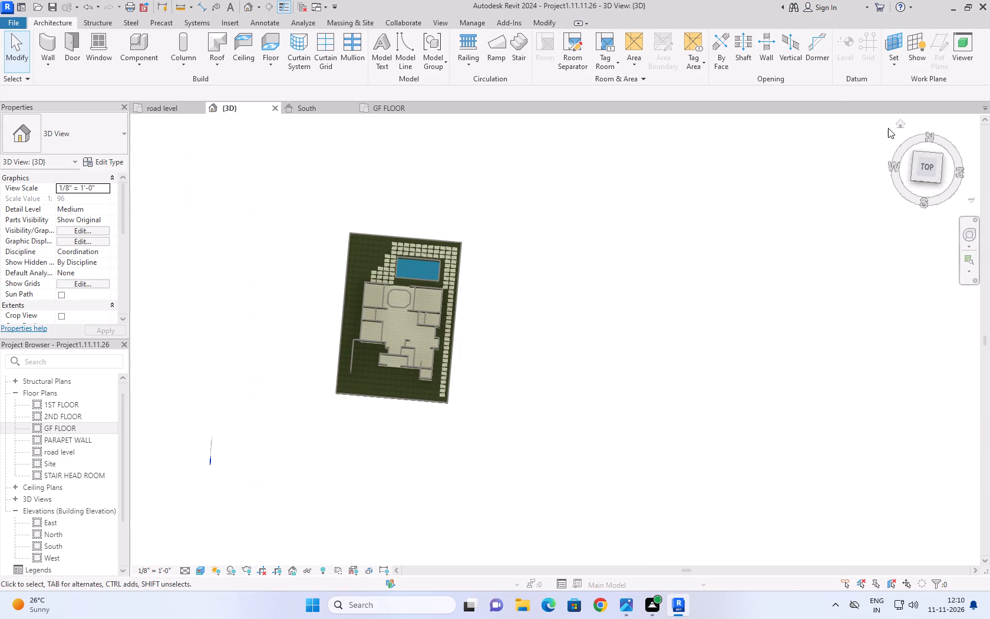
left_click(896, 127)
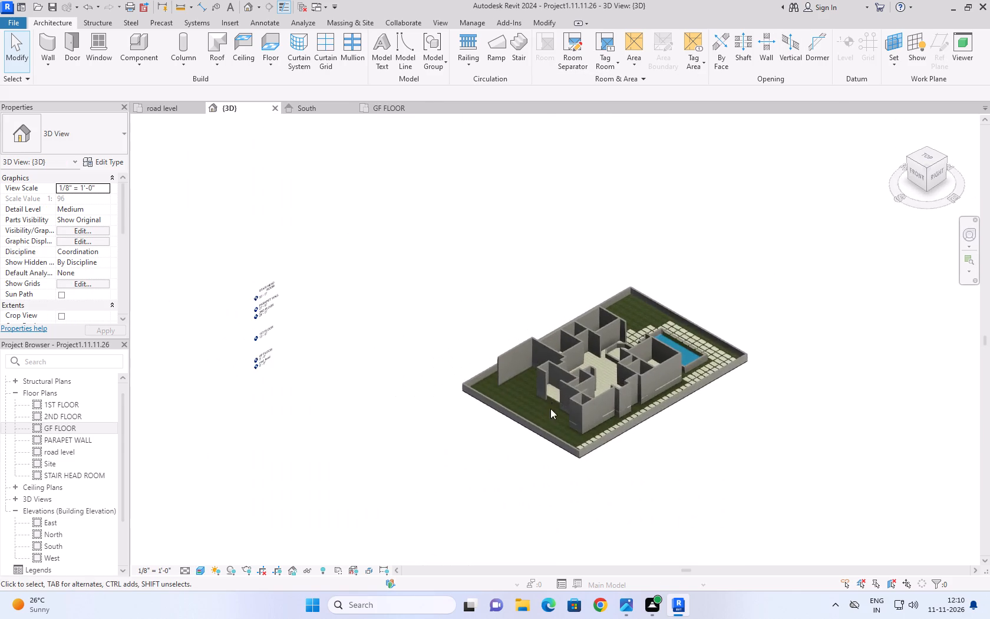
scroll(563, 416, "up", 4)
scroll(610, 400, "up", 12)
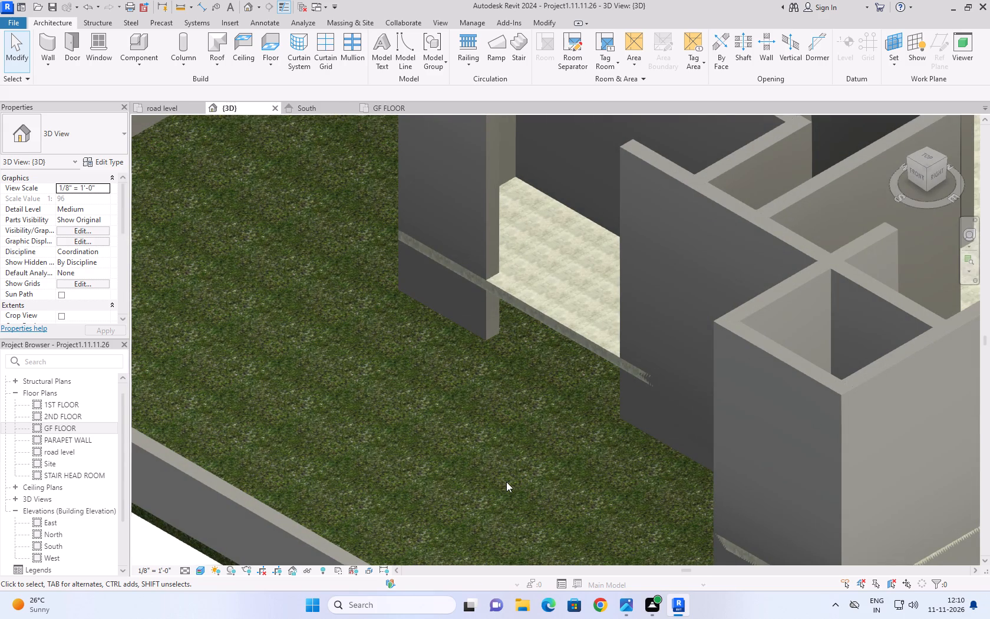
scroll(506, 482, "down", 3)
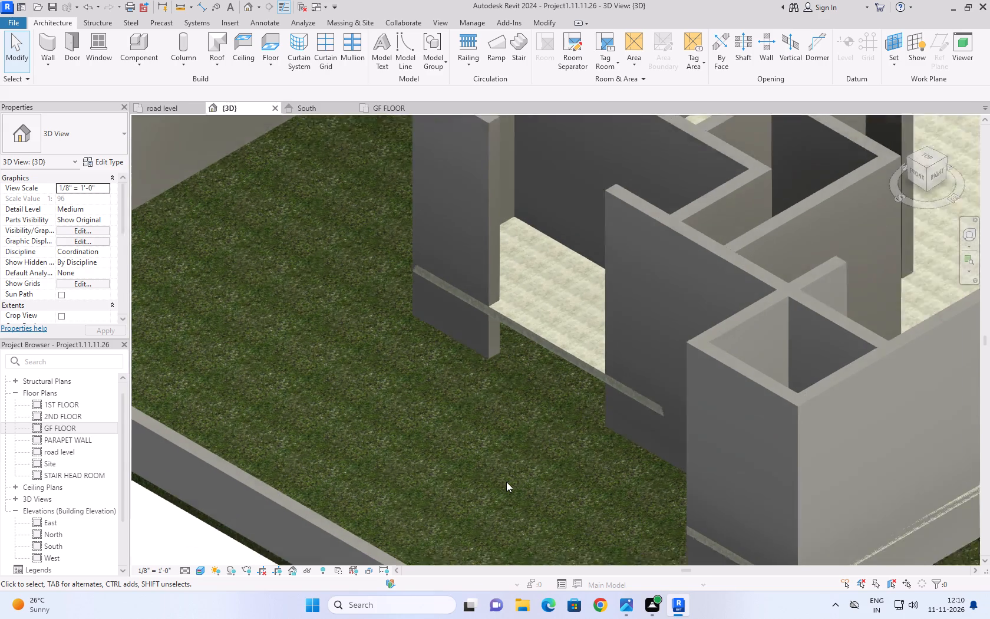
scroll(506, 482, "down", 5)
middle_click_drag(379, 408, 680, 394, "shift")
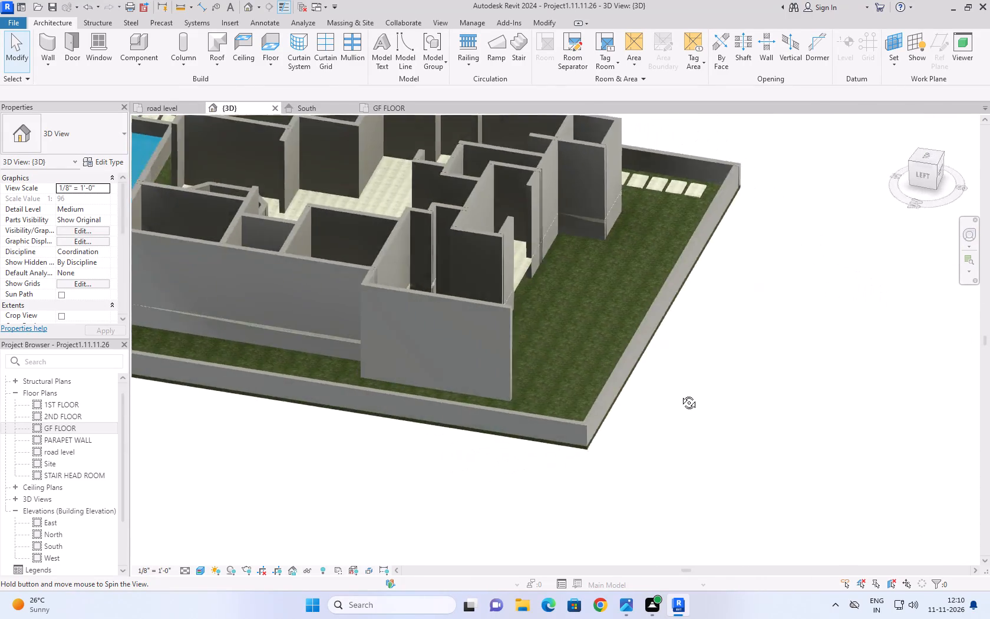
middle_click_drag(680, 394, 471, 516, "shift")
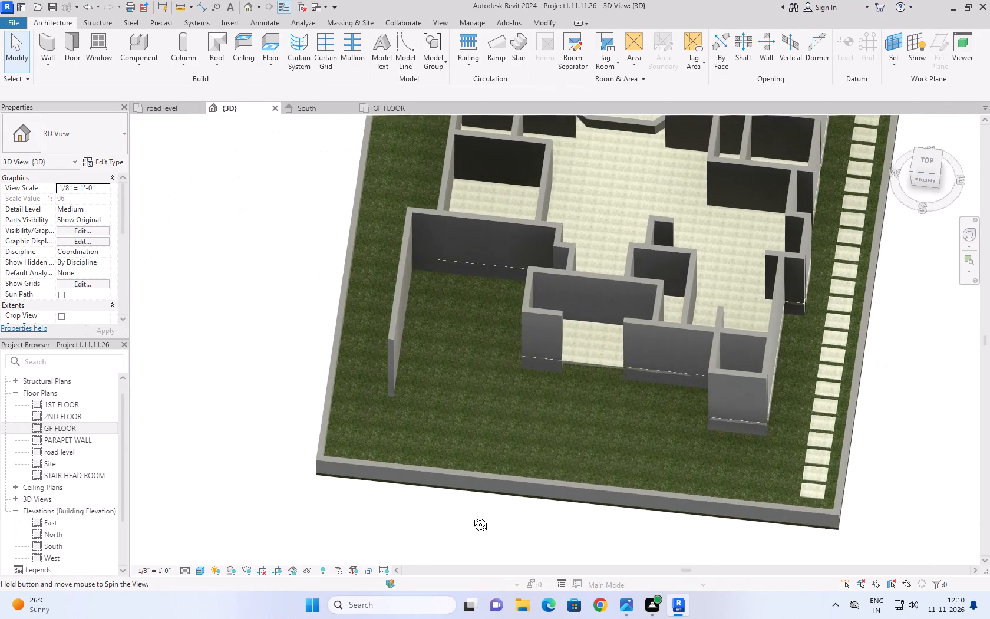
middle_click_drag(471, 516, 336, 499, "shift")
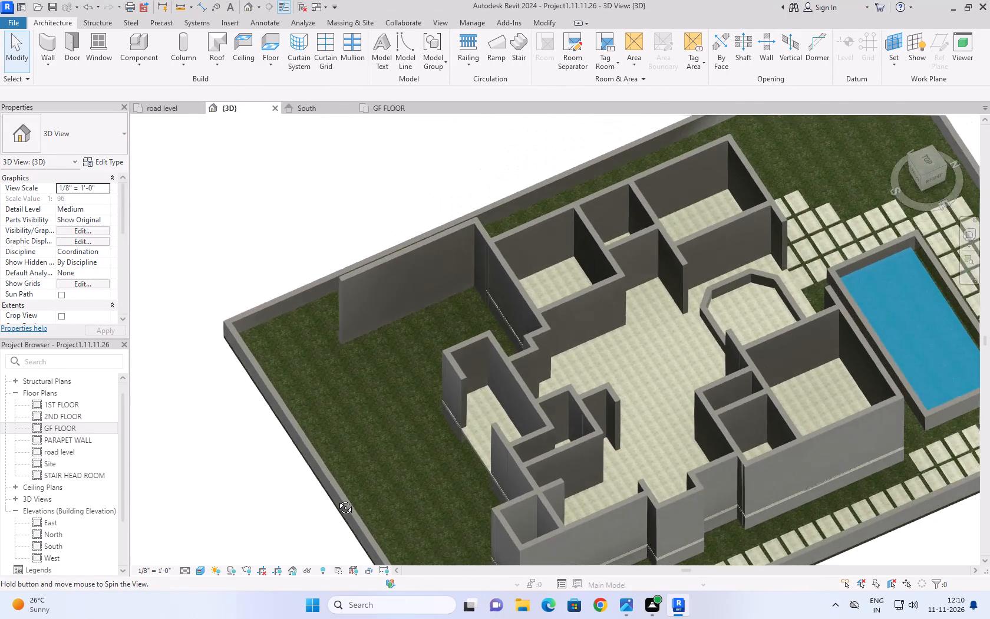
middle_click_drag(336, 499, 522, 396, "shift")
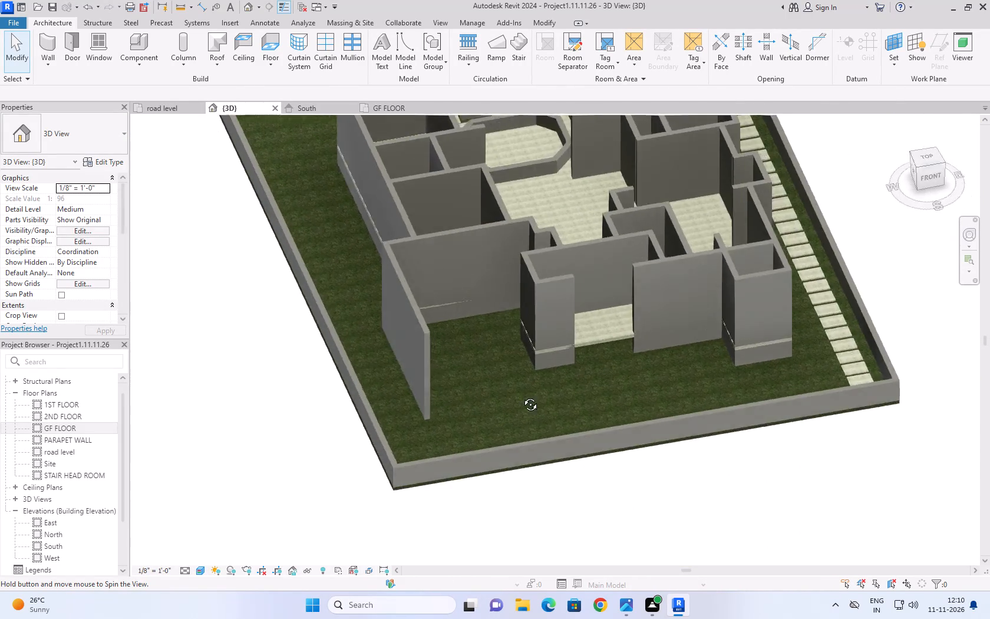
Start an in-place model in the Casework category, facing the right side of the house in 3D and keeping the default name.
middle_click_drag(522, 396, 471, 434, "shift")
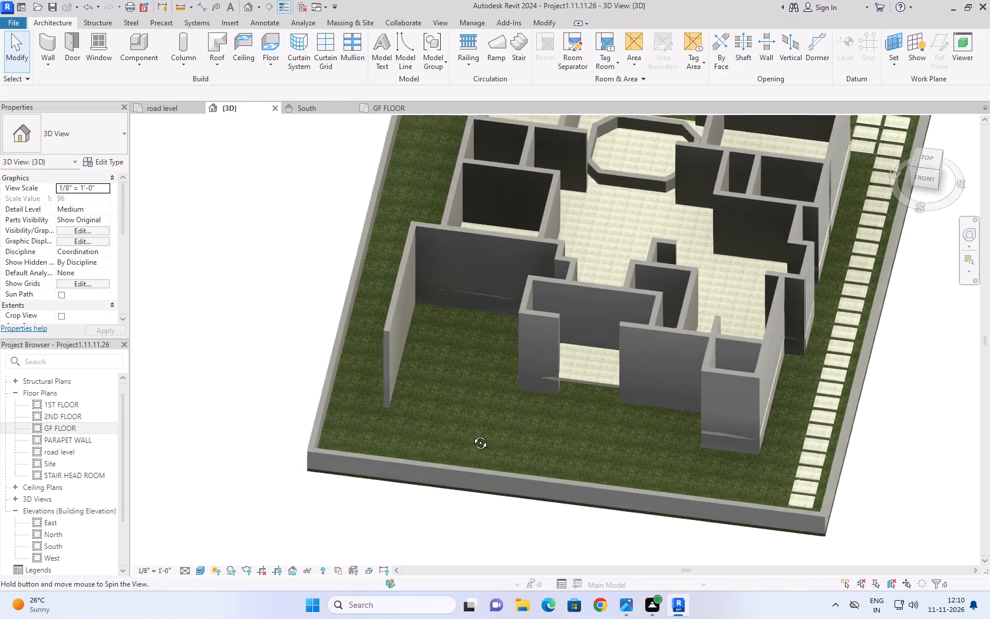
middle_click_drag(471, 434, 474, 425, "shift")
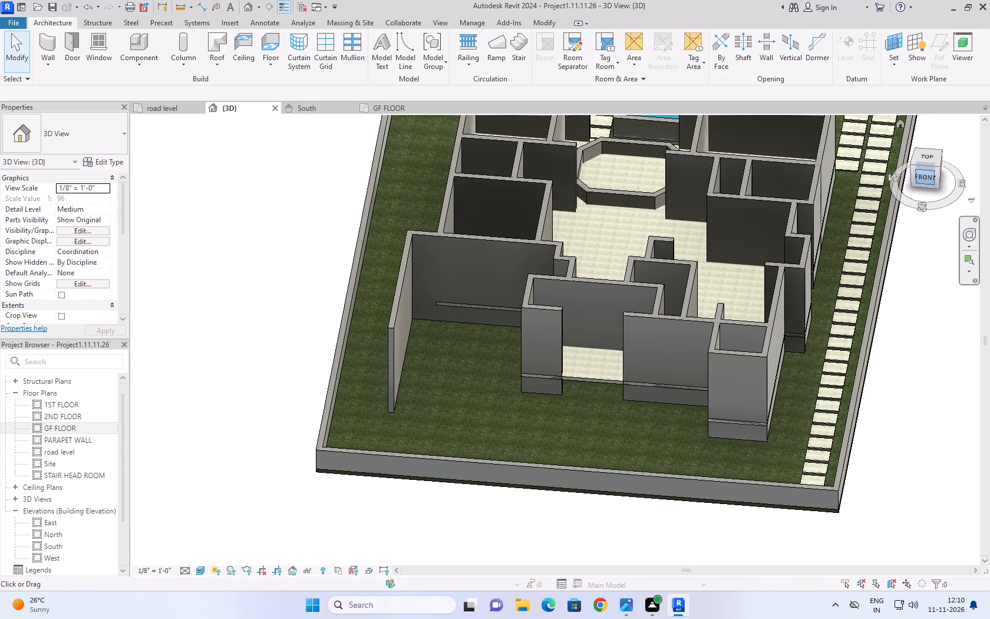
left_click(923, 176)
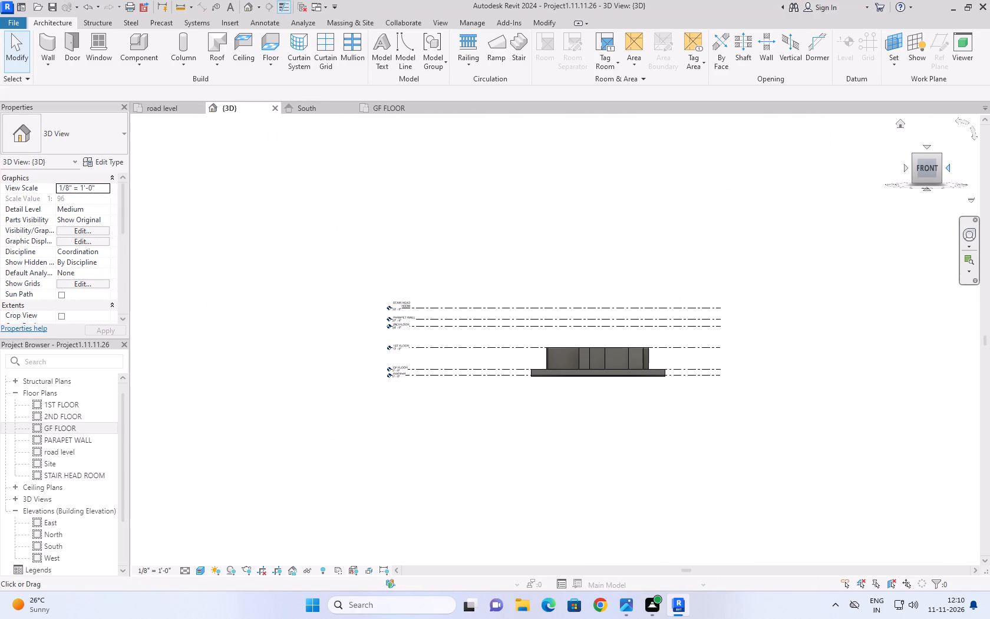
left_click(950, 169)
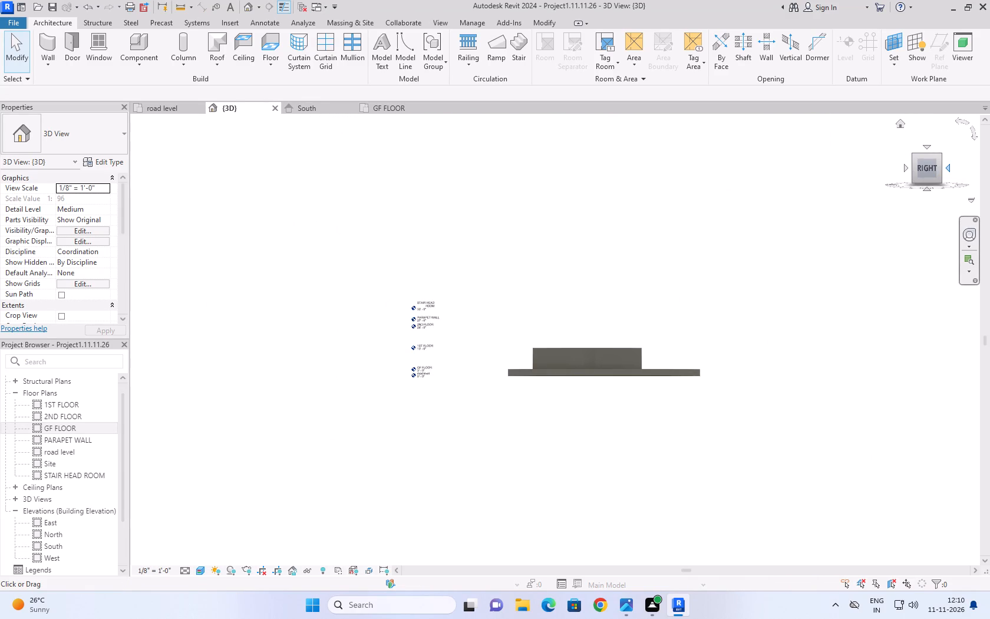
left_click(468, 366)
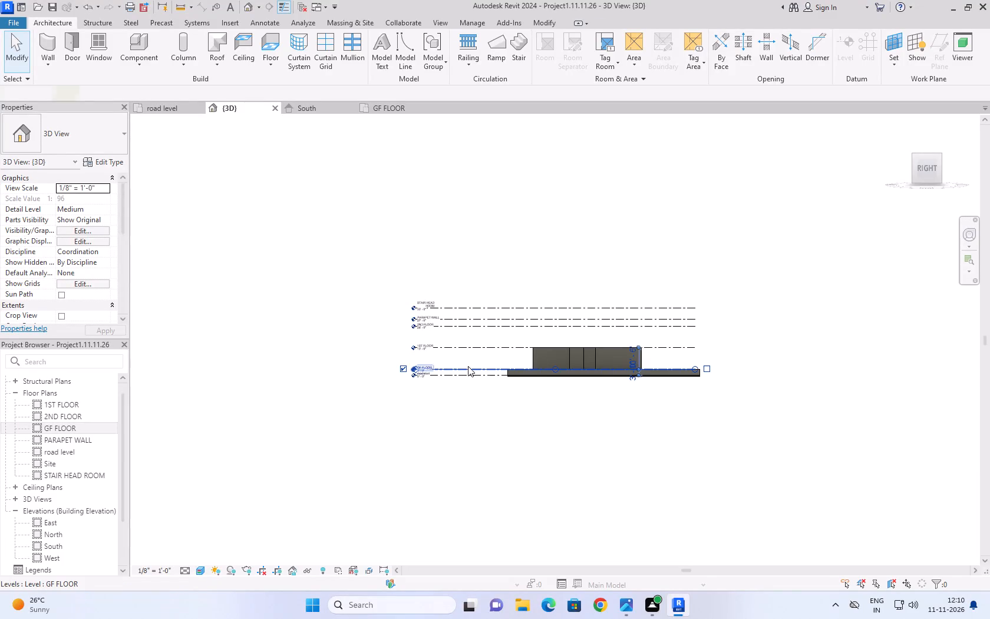
scroll(530, 367, "up", 6)
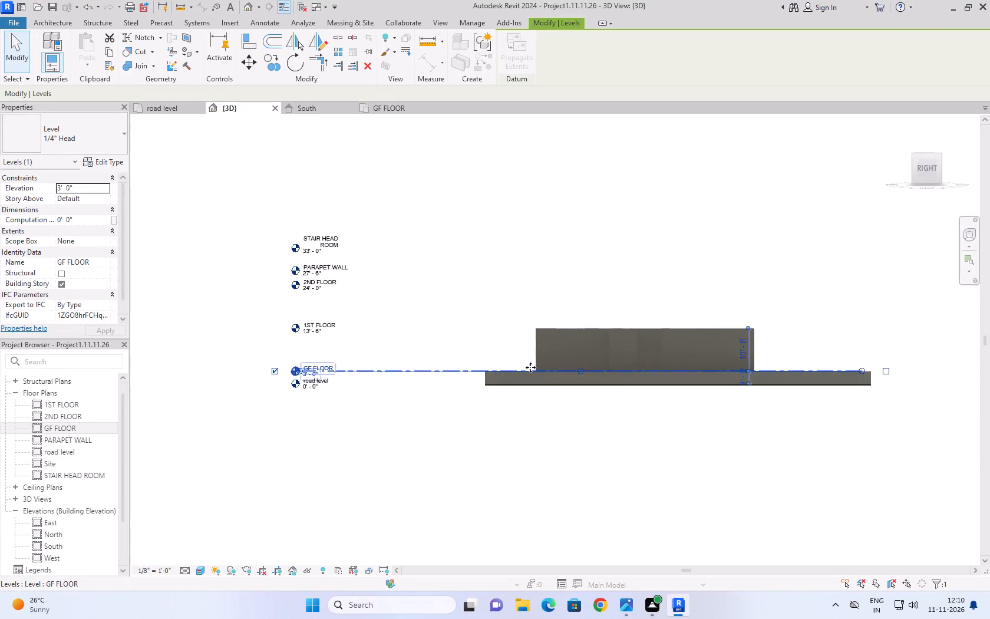
scroll(530, 367, "up", 7)
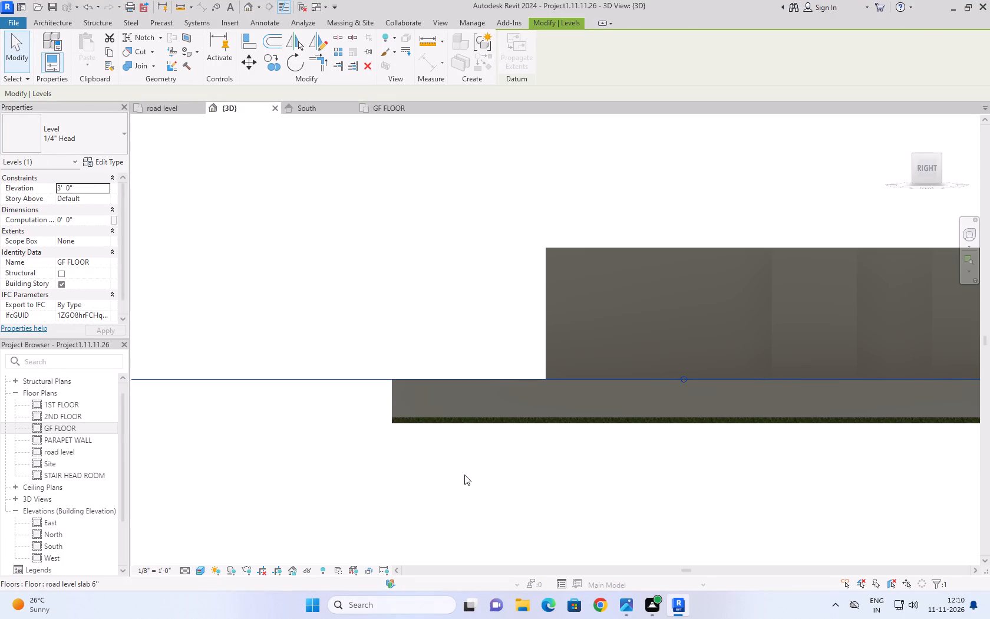
scroll(532, 431, "down", 5)
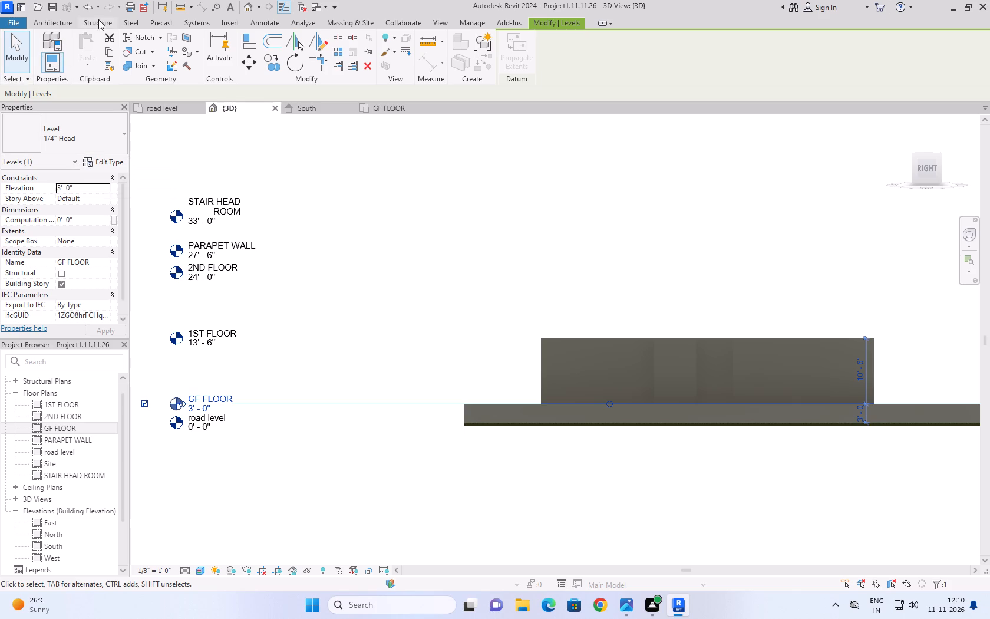
left_click(60, 24)
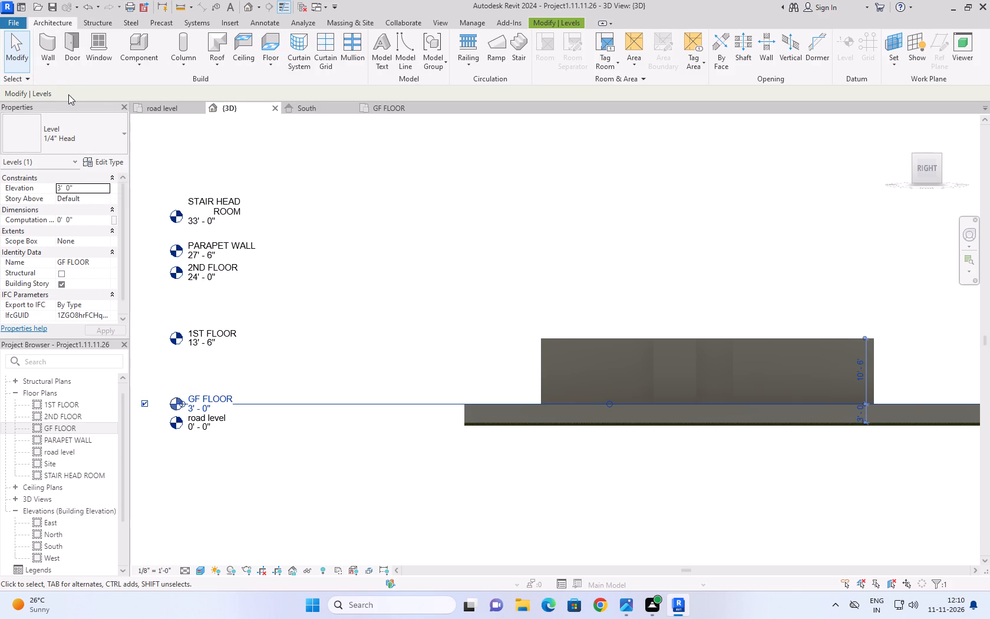
left_click(153, 70)
left_click(166, 110)
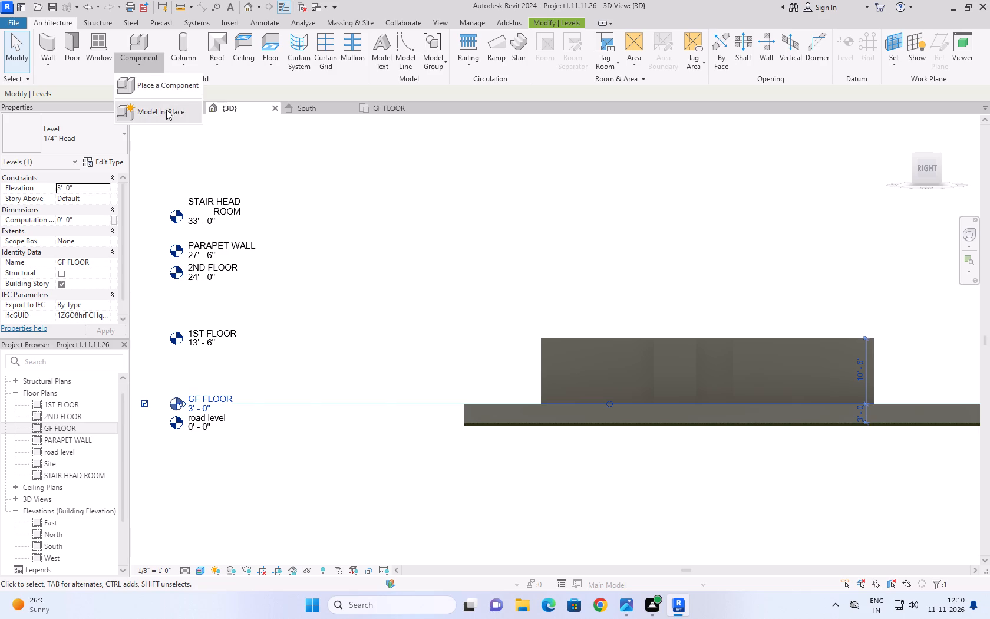
left_click(439, 253)
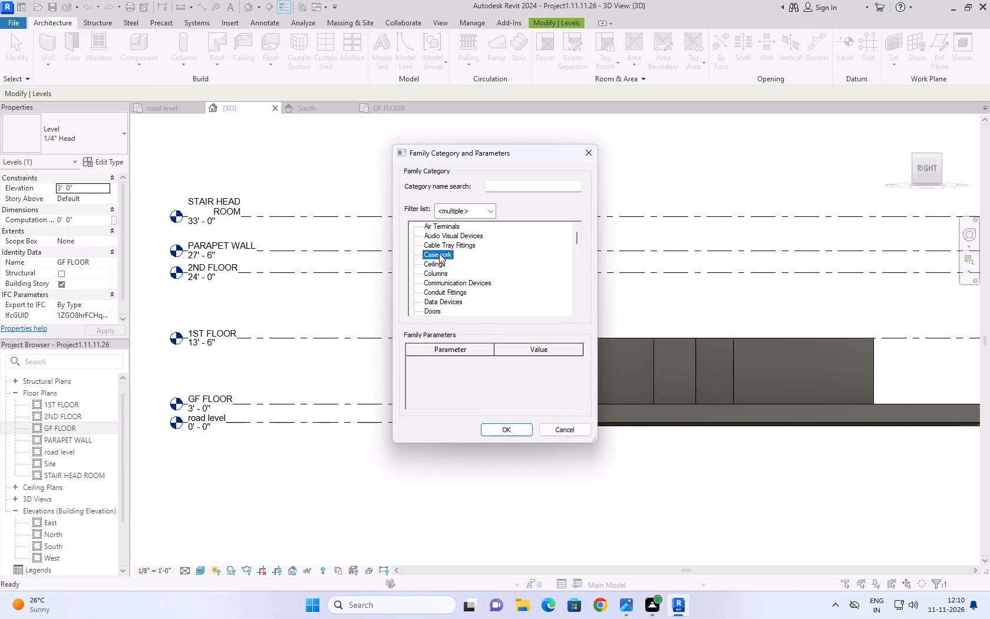
left_click(520, 428)
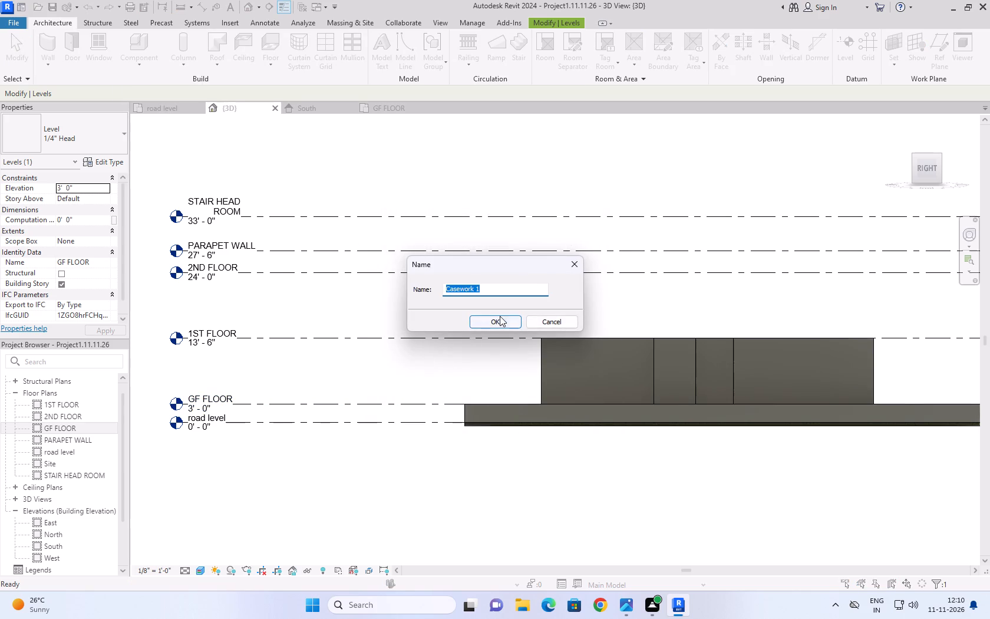
left_click(500, 316)
Set the work plane by picking the face of the 9'' boundary wall on the right side of the house.
left_click(698, 28)
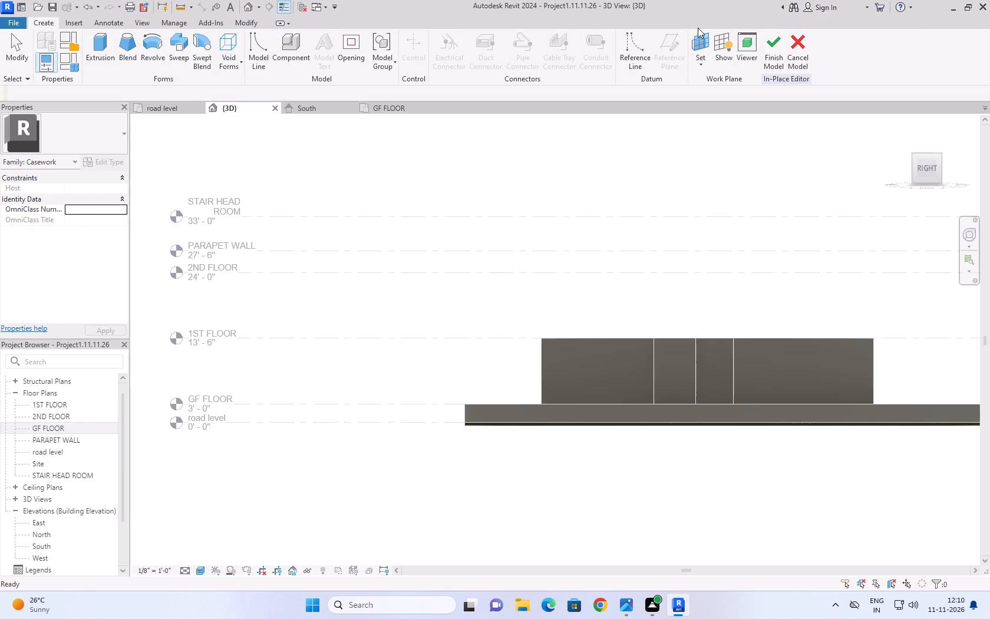
left_click(698, 41)
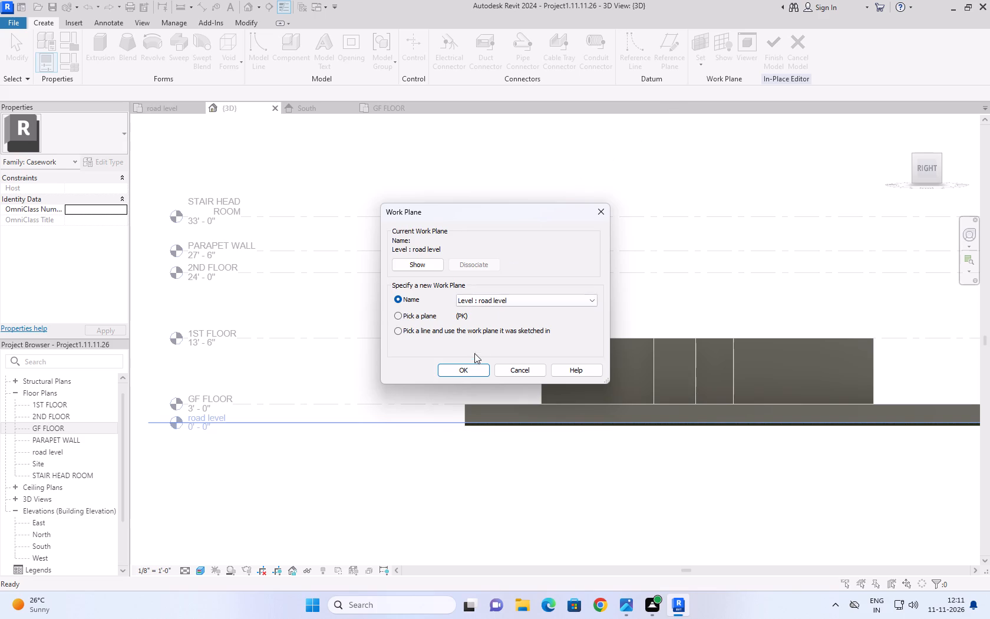
left_click(468, 368)
left_click(704, 45)
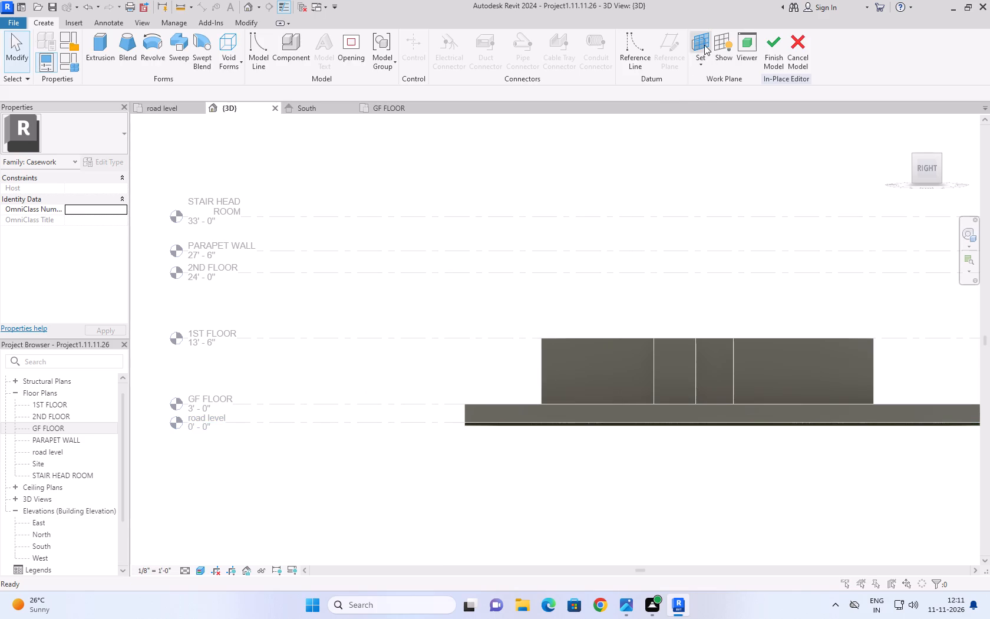
left_click(396, 319)
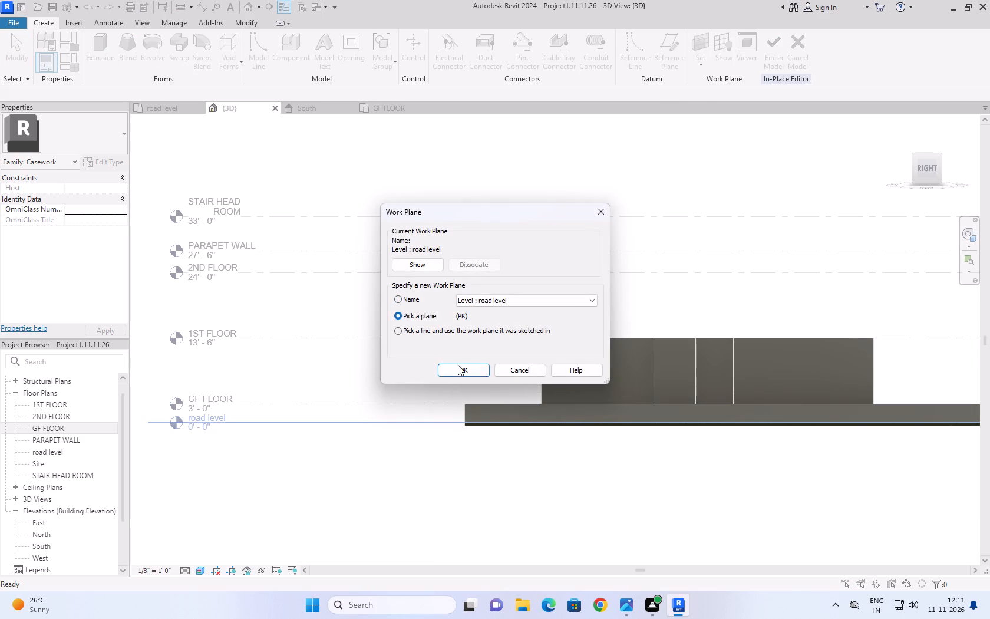
left_click(461, 368)
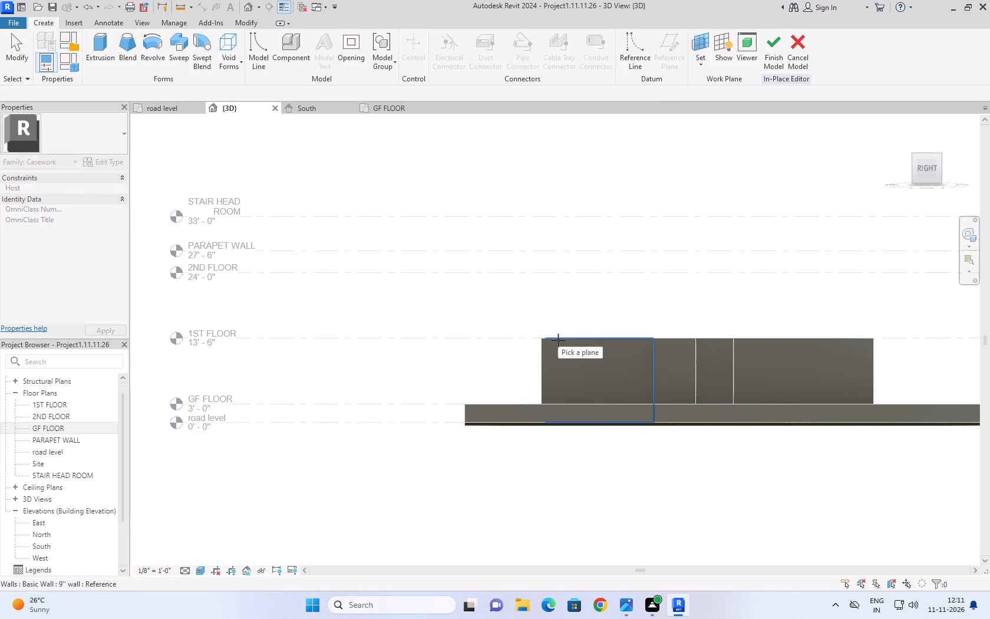
left_click(533, 405)
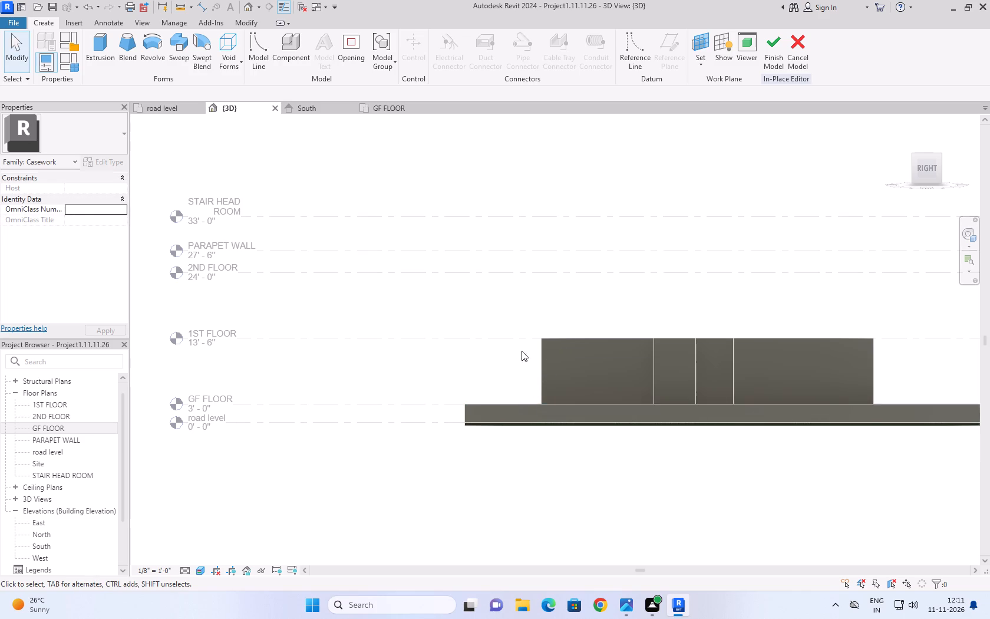
Begin an extrusion profile with straight lines at the GF slab's front end, drawing the first stair step 6'' down and 1' outward.
left_click(112, 39)
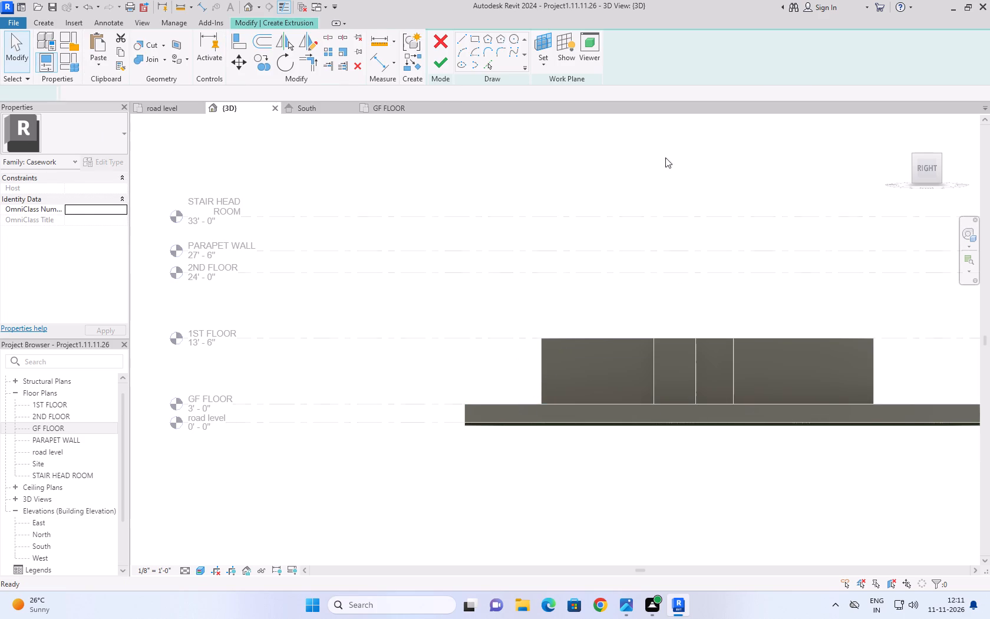
left_click(463, 35)
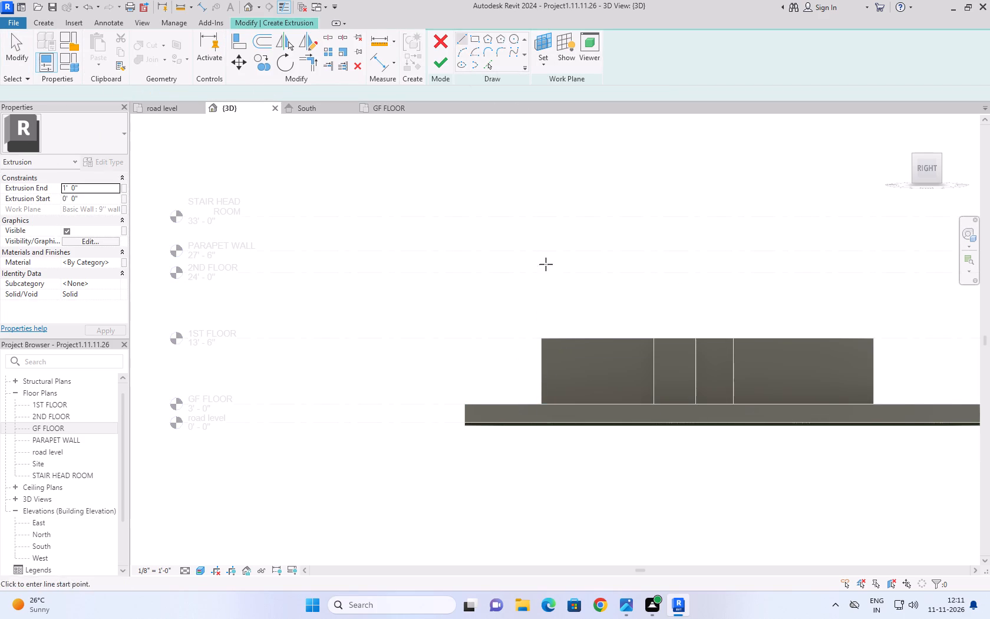
scroll(523, 404, "up", 8)
scroll(616, 340, "down", 5)
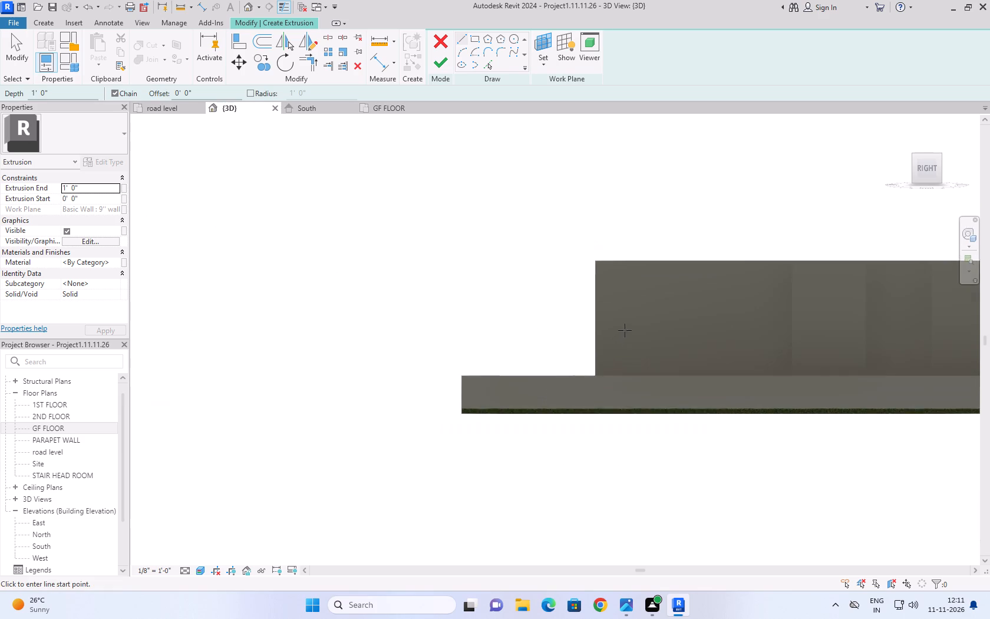
scroll(625, 330, "down", 2)
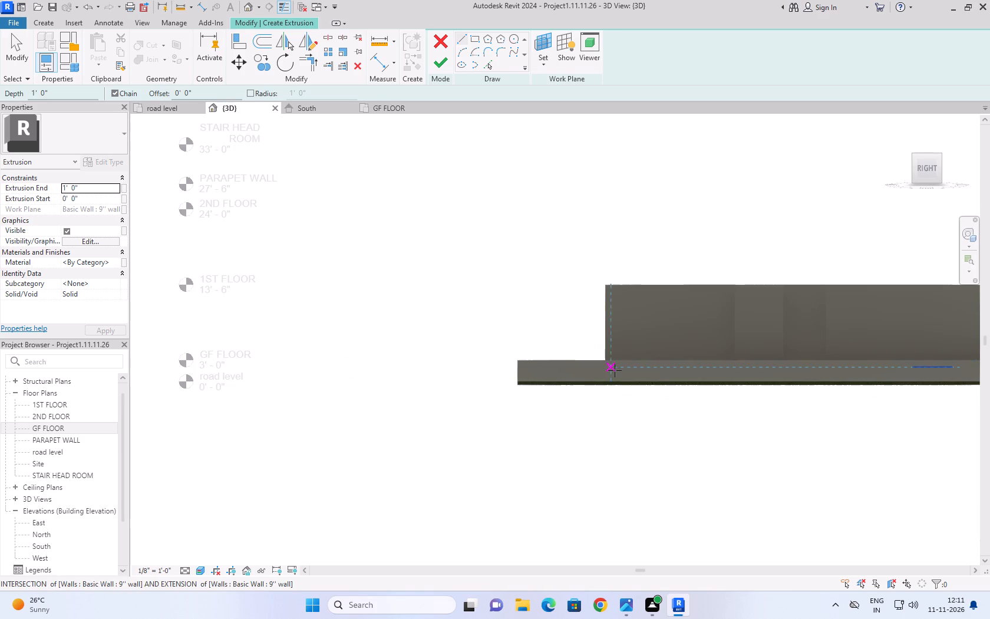
scroll(615, 370, "up", 8)
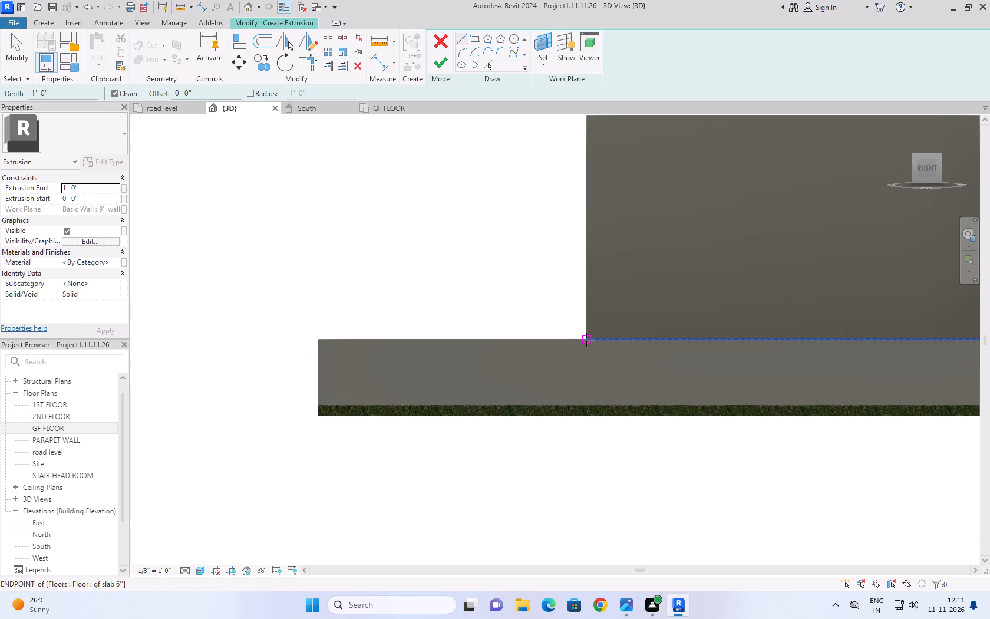
left_click(586, 340)
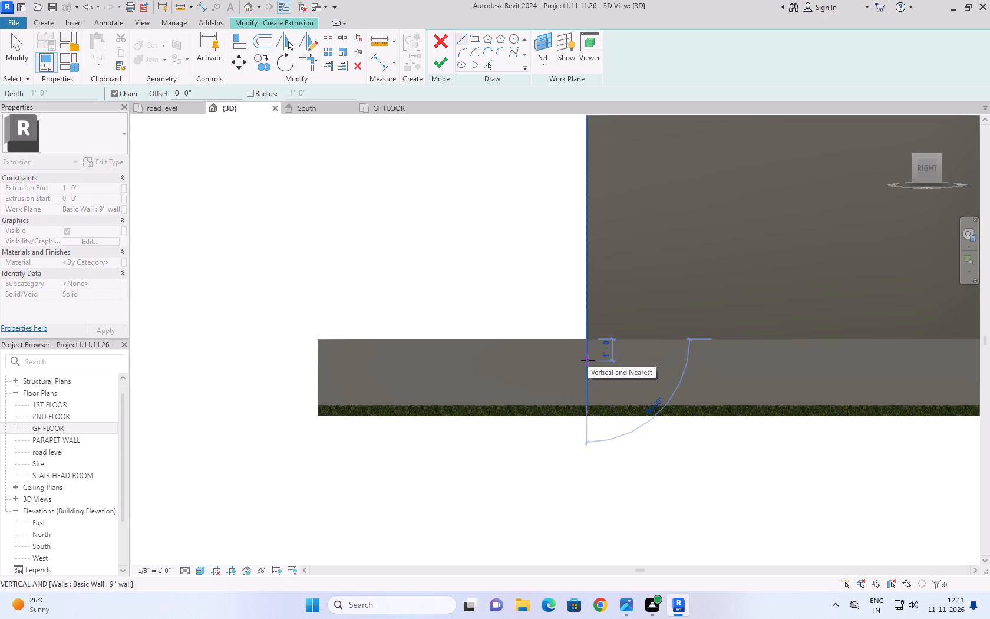
type("6''")
key("Return")
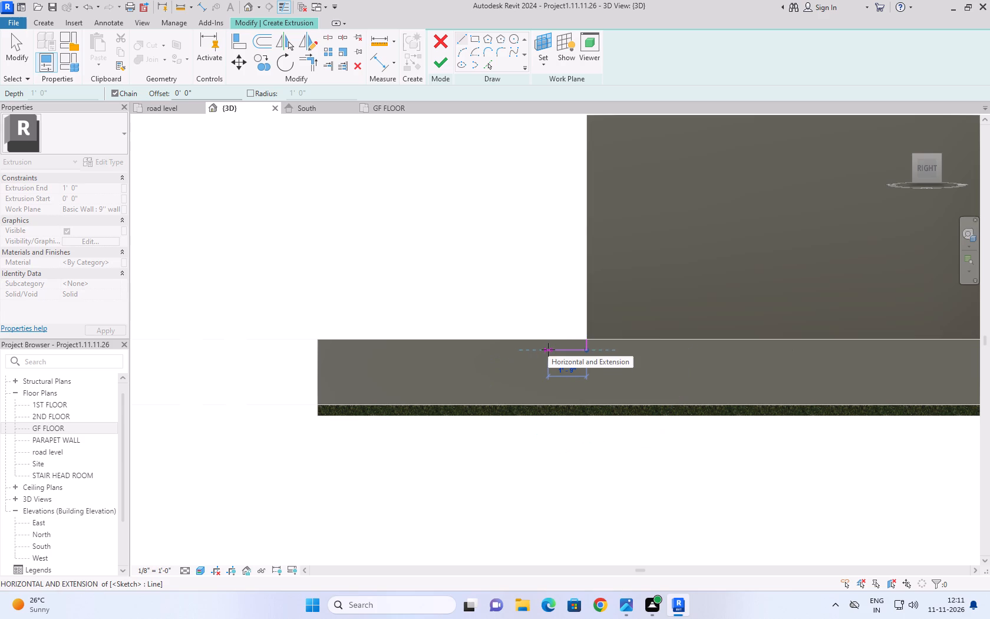
type("1'")
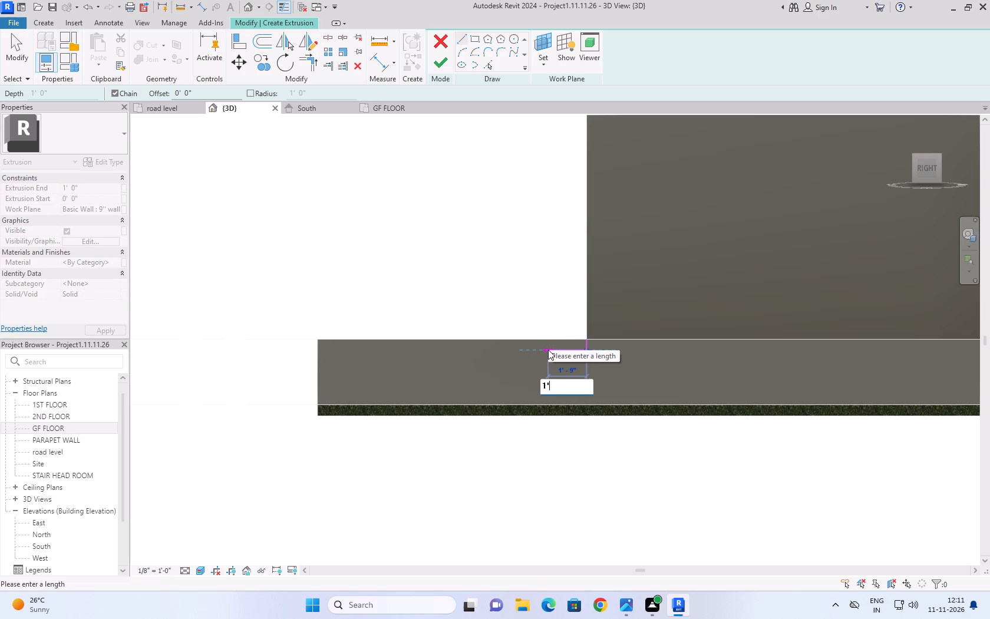
key("Return")
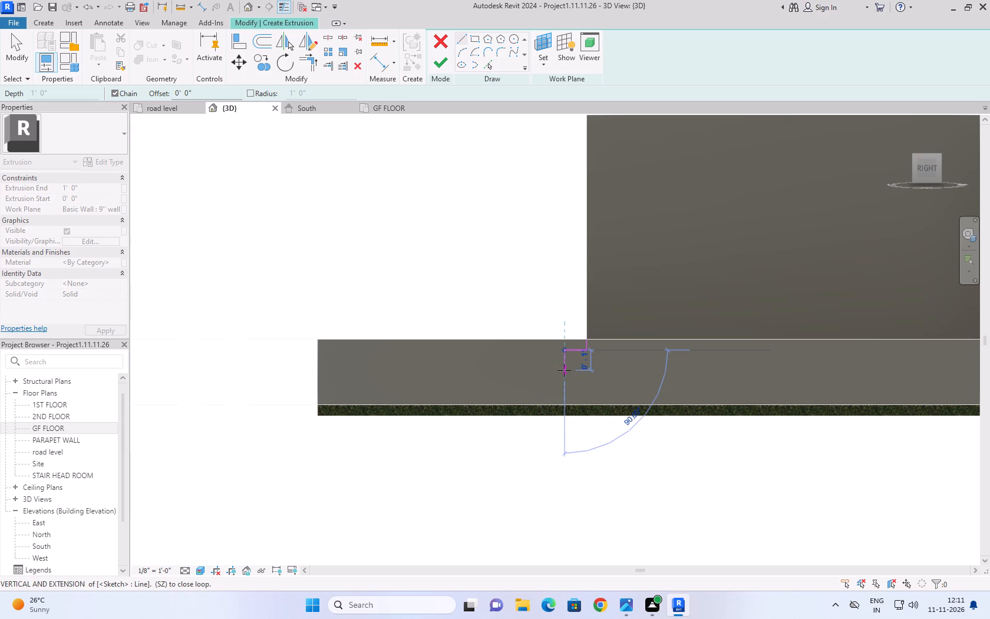
Continue the stair profile with two more steps, each 6'' down and 1' outward.
type("6''")
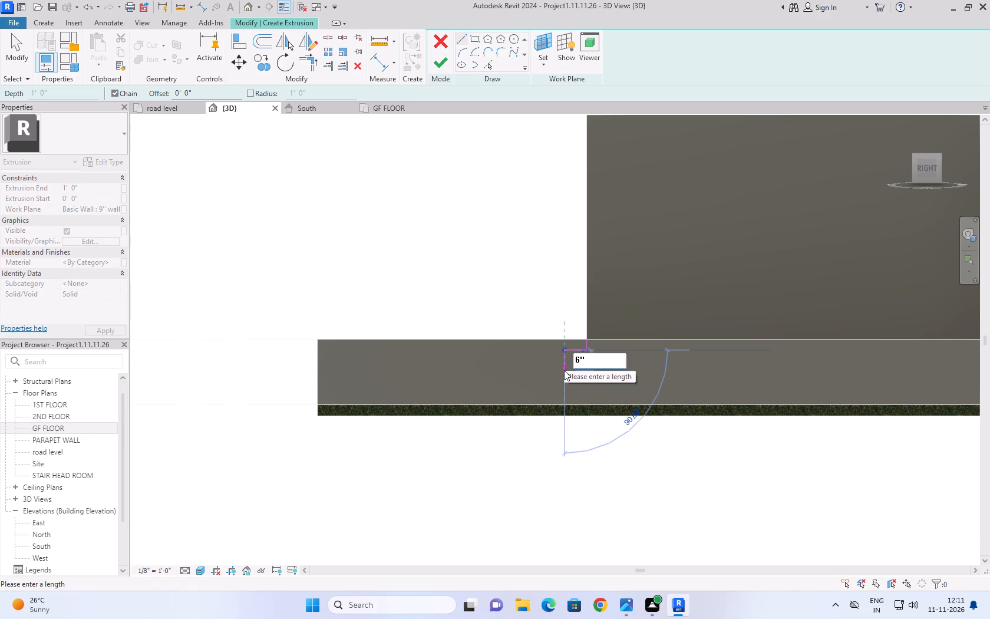
key("Return")
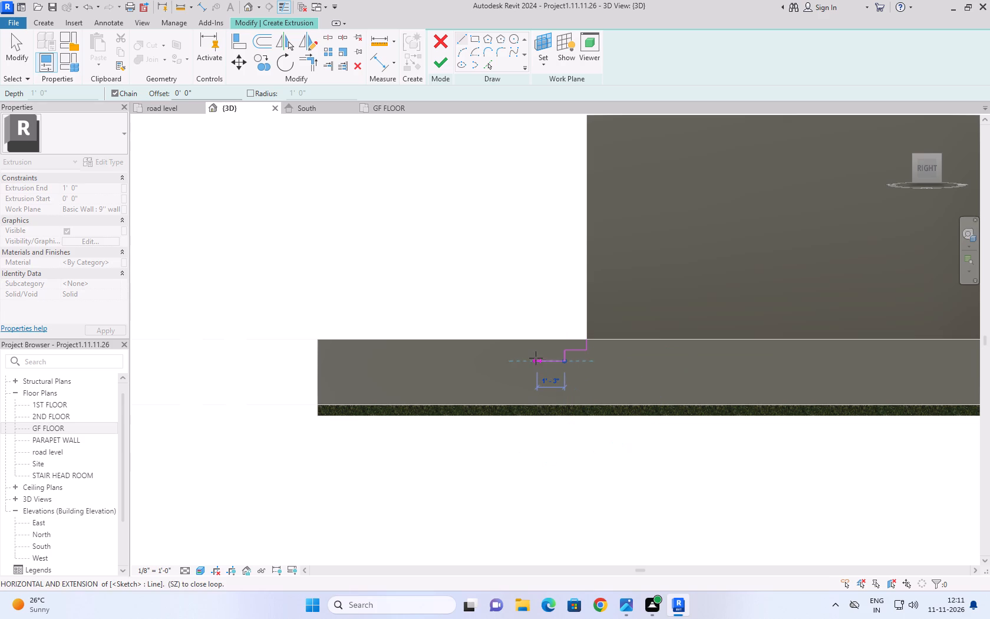
type("1'")
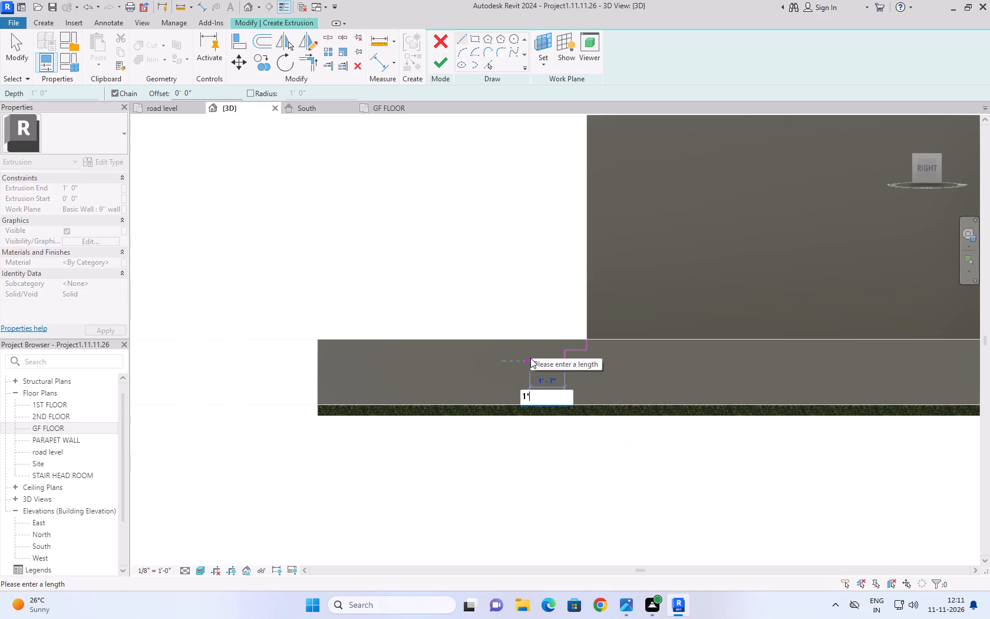
key("Return")
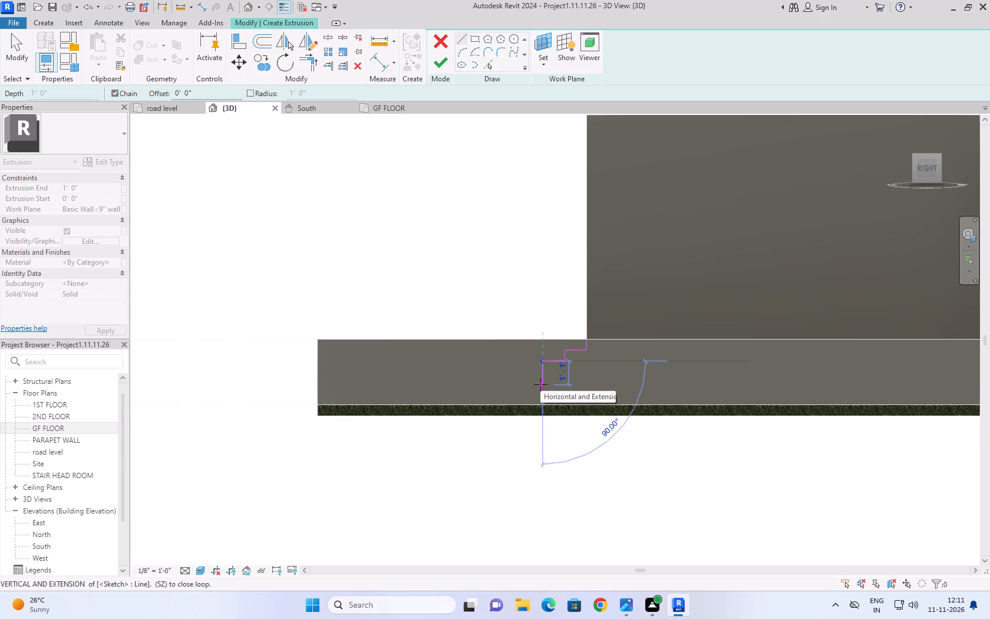
type("6''")
key("Return")
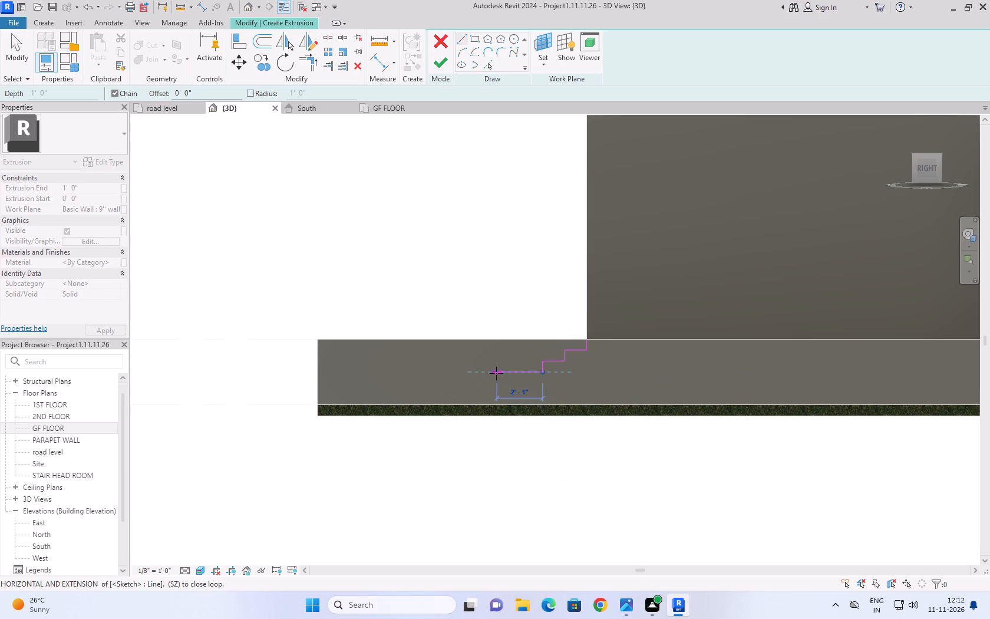
type("1'")
key("Return")
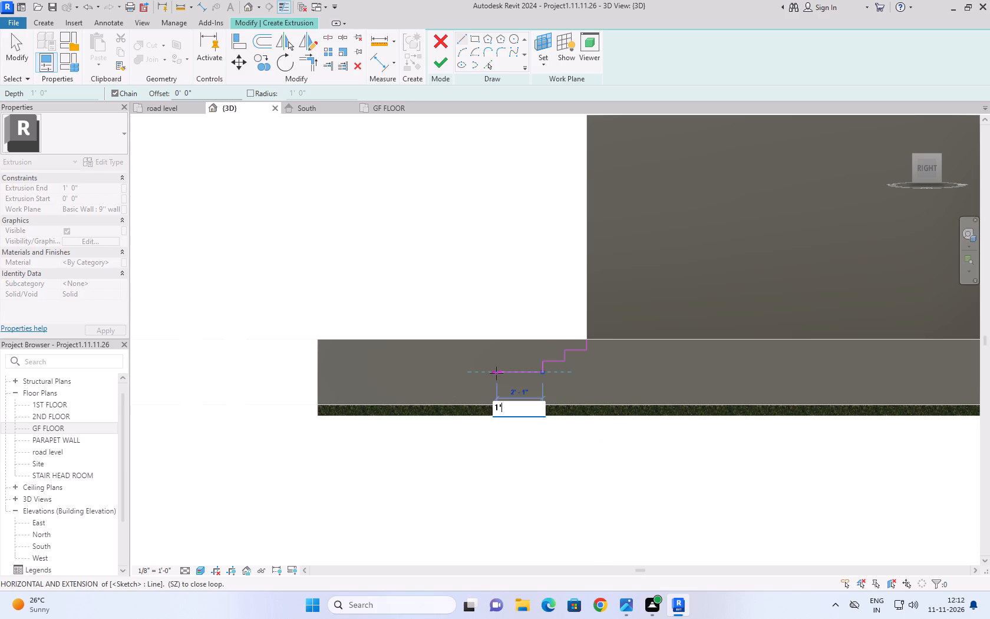
Draw two further steps of 6'' down and 1' outward, ending with a 6'' riser down to road level.
scroll(524, 386, "up", 2)
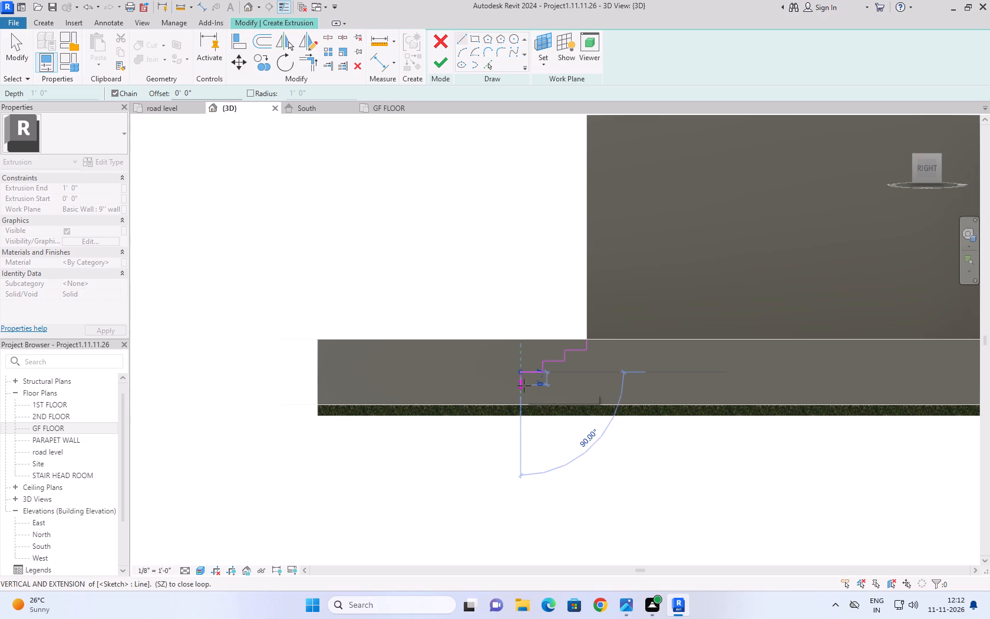
scroll(524, 386, "up", 3)
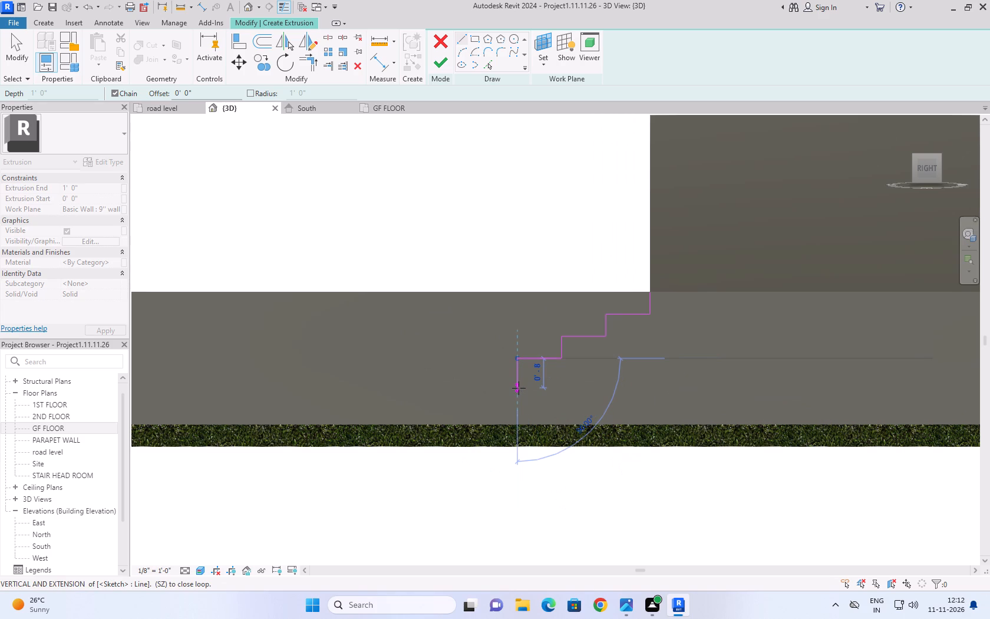
type("6''")
key("Return")
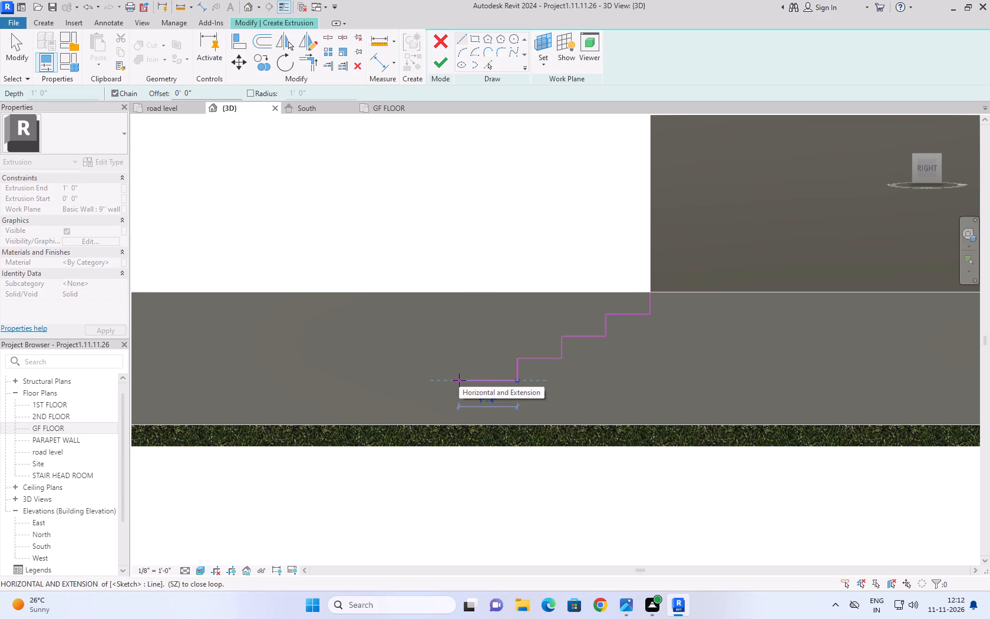
type("1'")
key("Return")
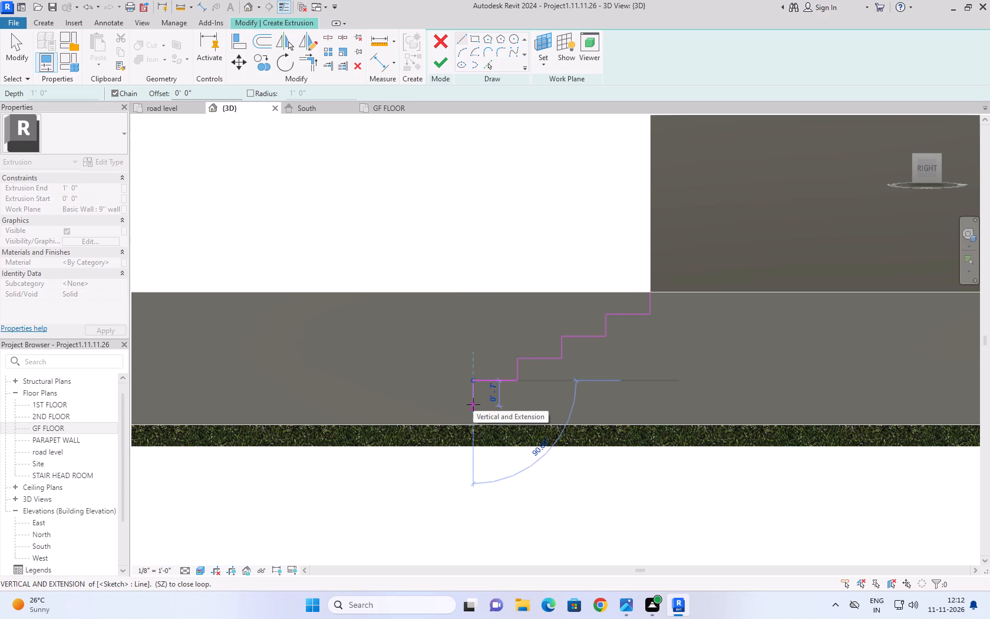
type("6''")
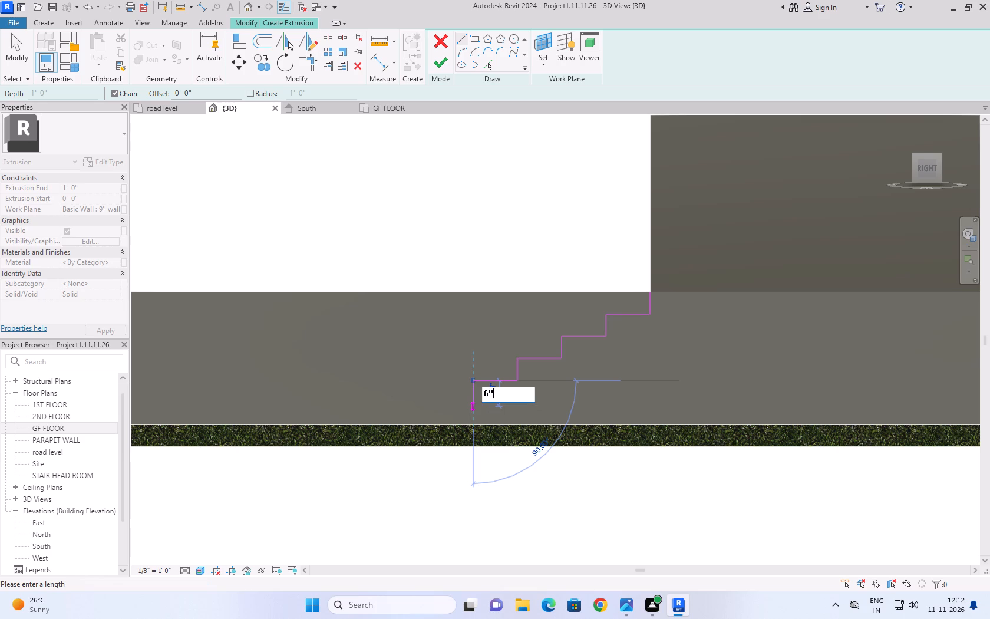
key("Return")
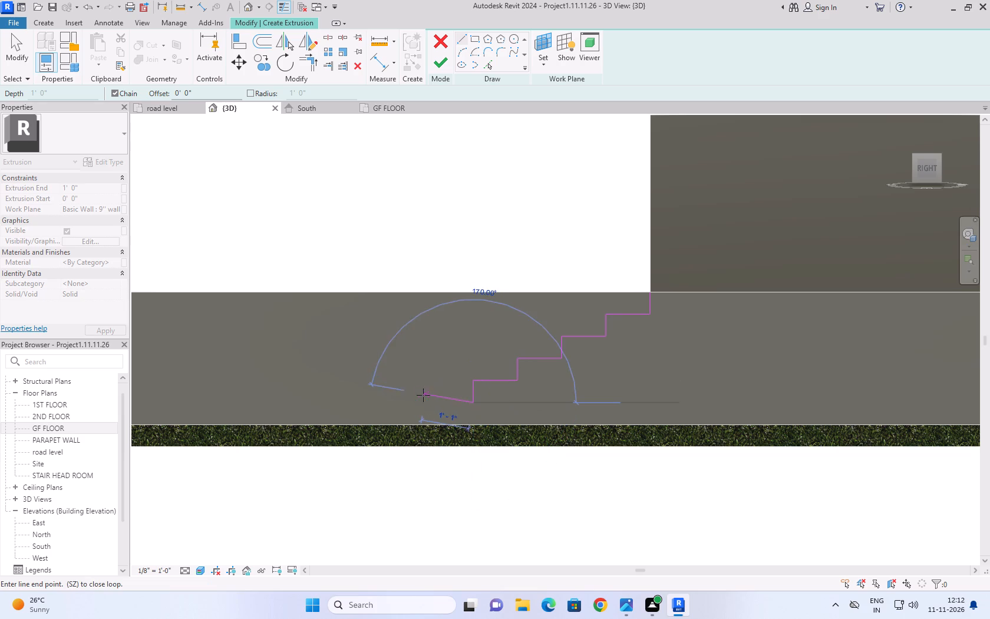
type("1'")
key("Return")
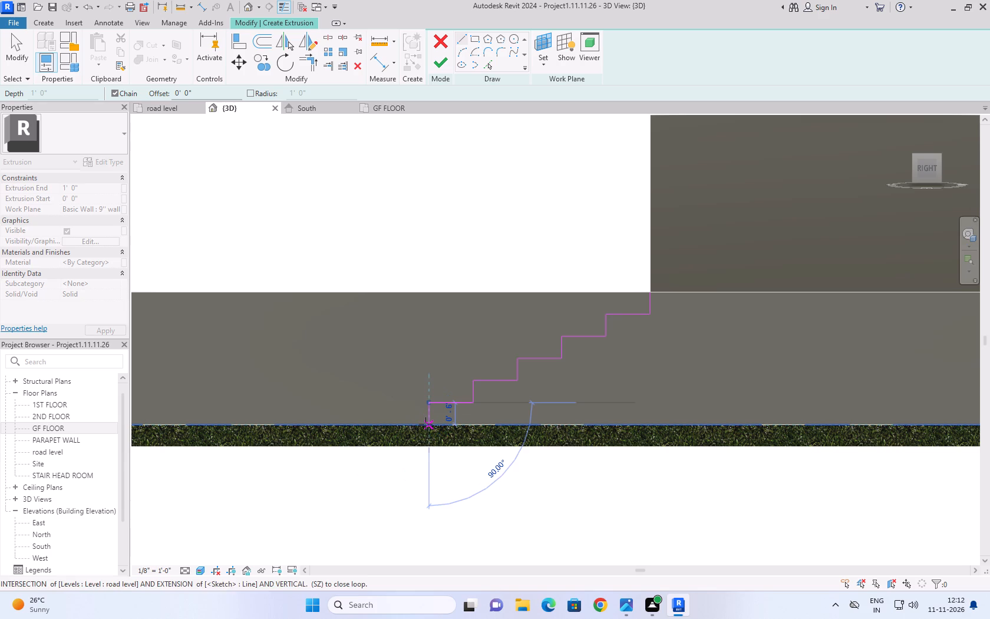
type("6''")
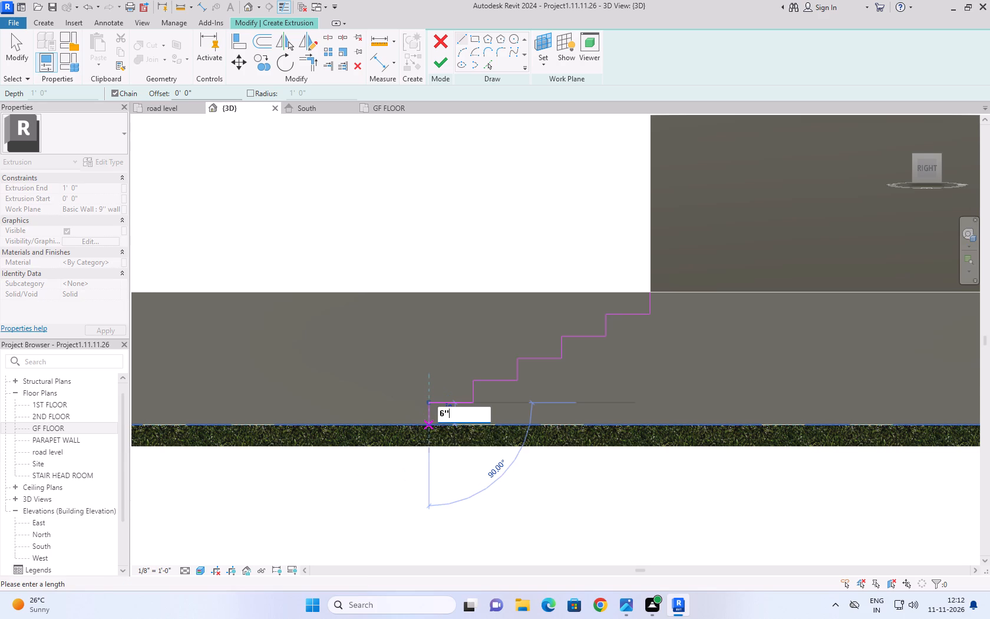
key("Return")
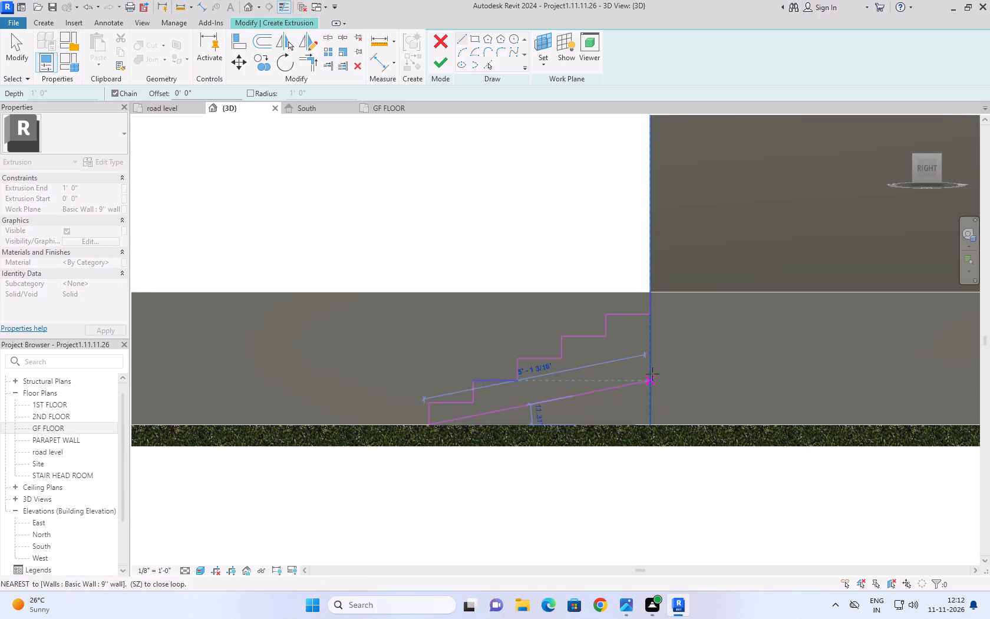
Close the profile with a 5'-0'' base line along road level and a vertical up to the top tread, and try finishing the extrusion.
left_click(649, 422)
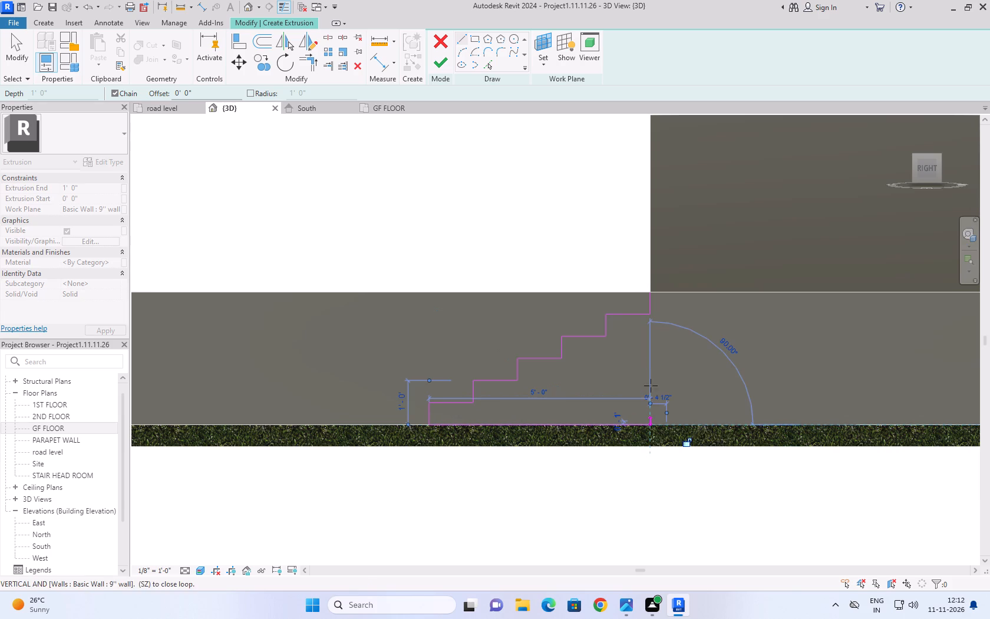
left_click(650, 313)
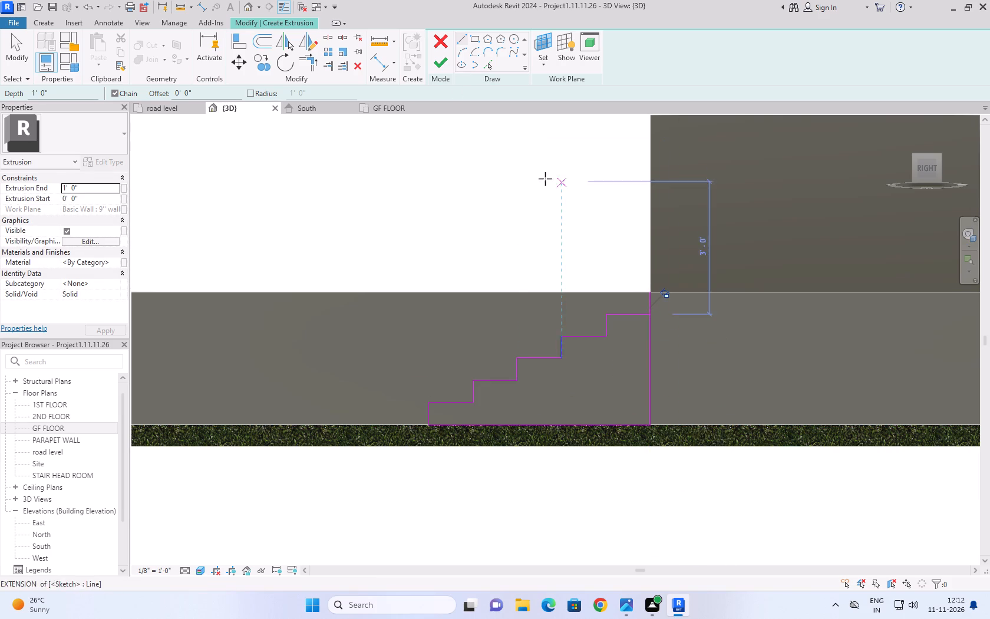
left_click(447, 60)
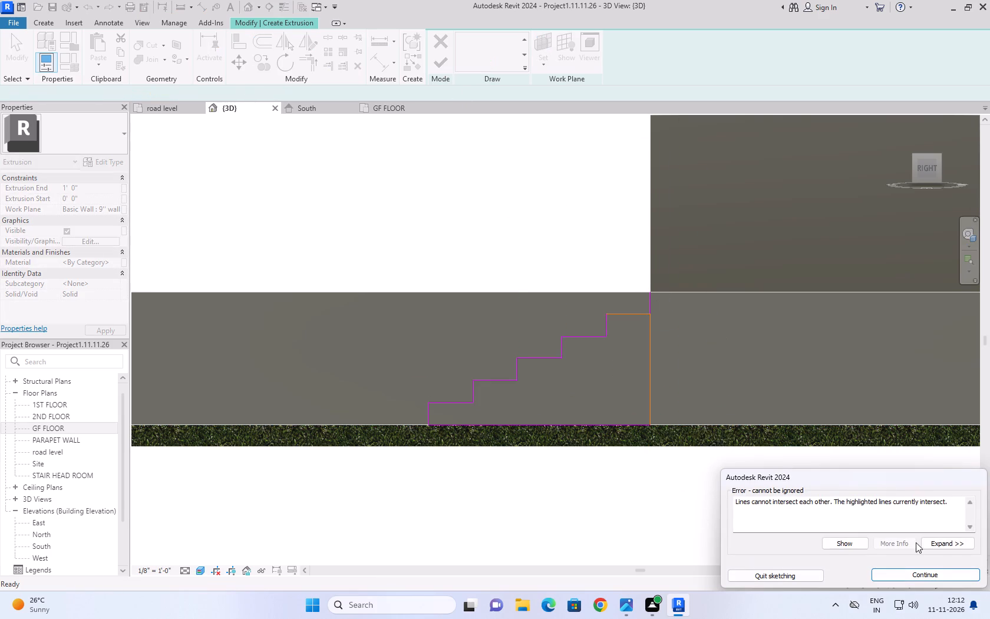
left_click(935, 566)
left_click(935, 568)
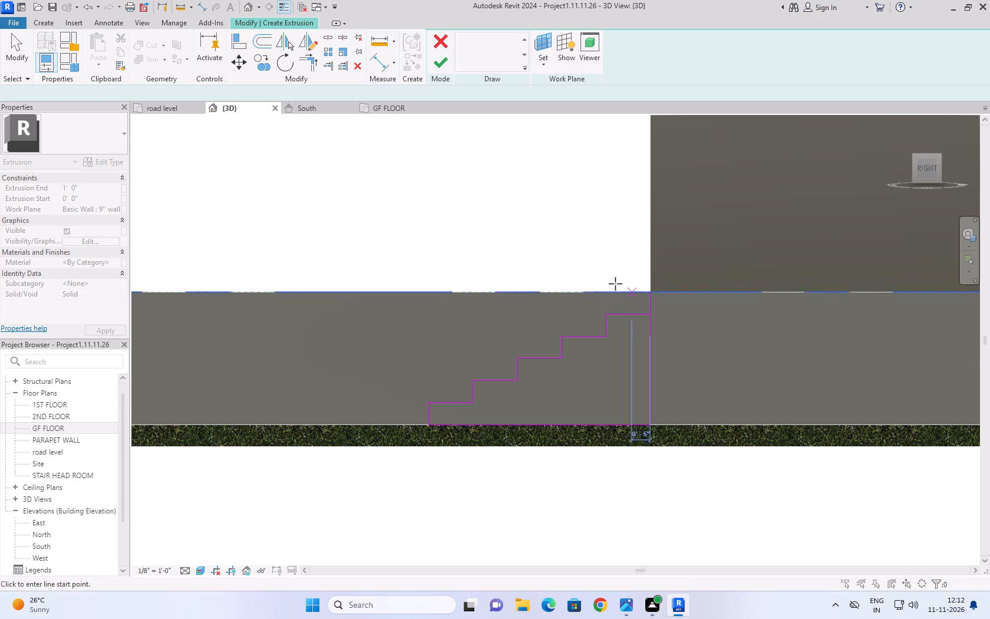
Delete the 6'' riser line above the top tread, then finish the extrusion and the in-place model.
left_click(9, 51)
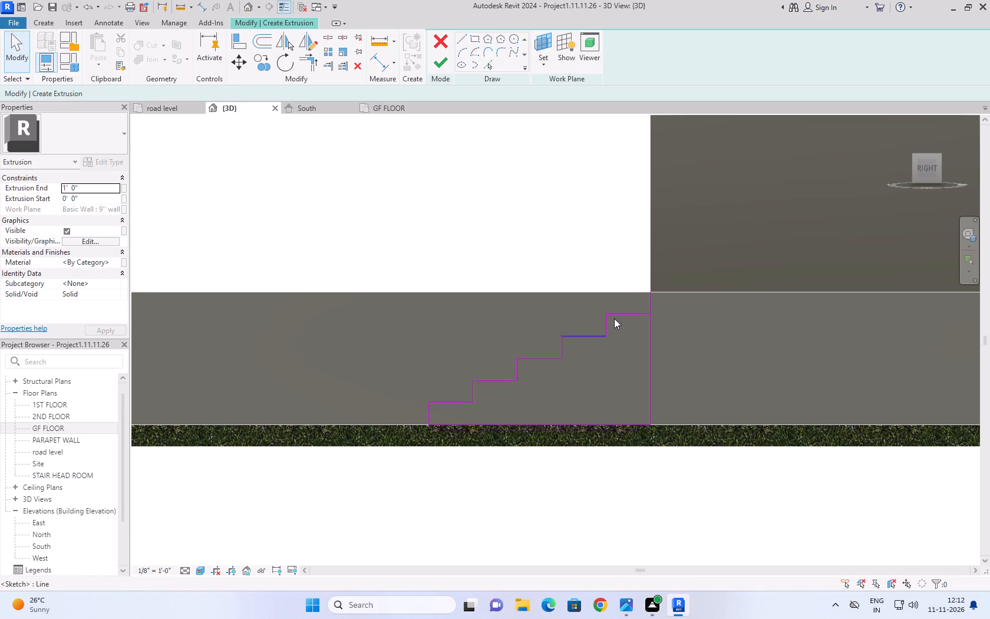
left_click(651, 297)
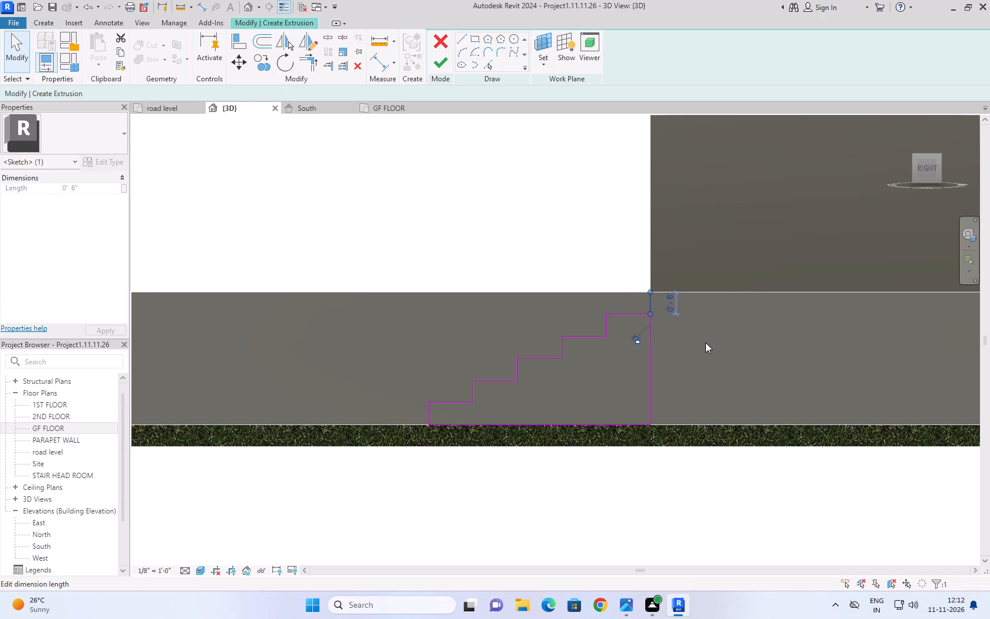
key("Delete")
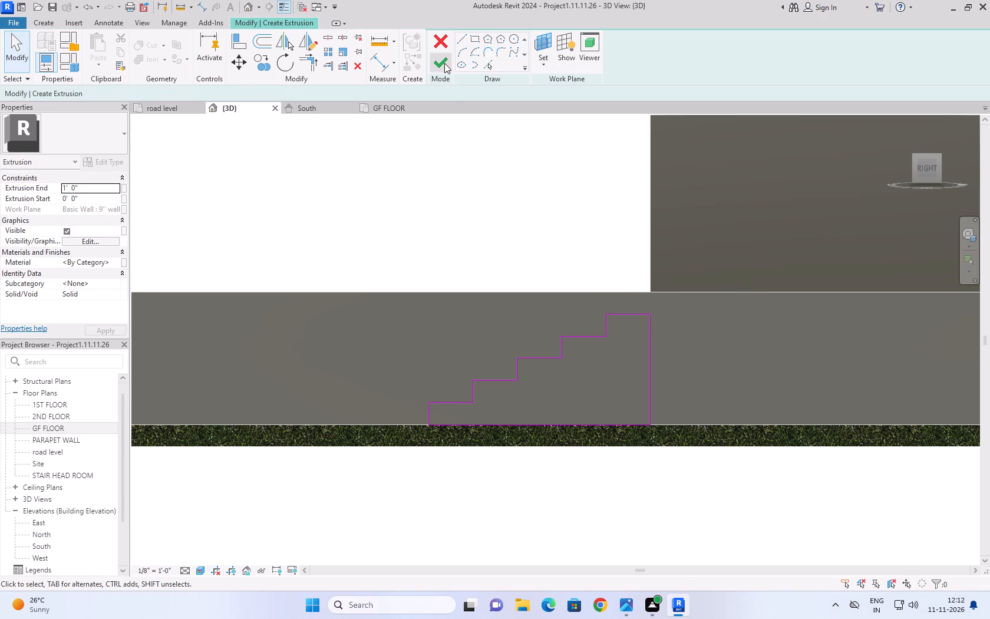
left_click(444, 62)
left_click(641, 45)
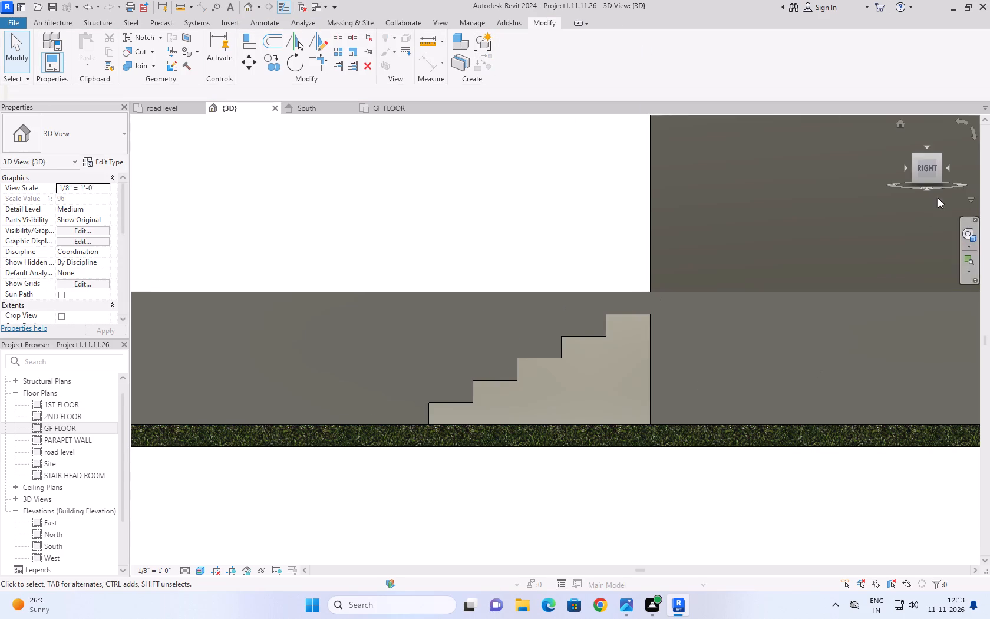
Stretch the steps from the boundary wall across the front lawn, then pull in their outer end so they span the front entrance opening.
left_click(899, 126)
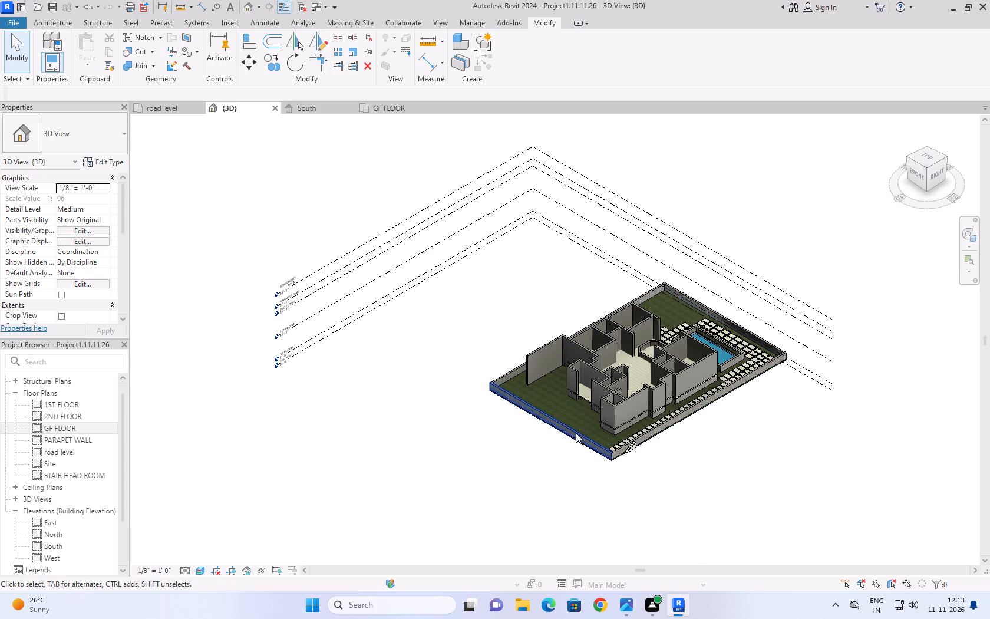
scroll(613, 453, "up", 7)
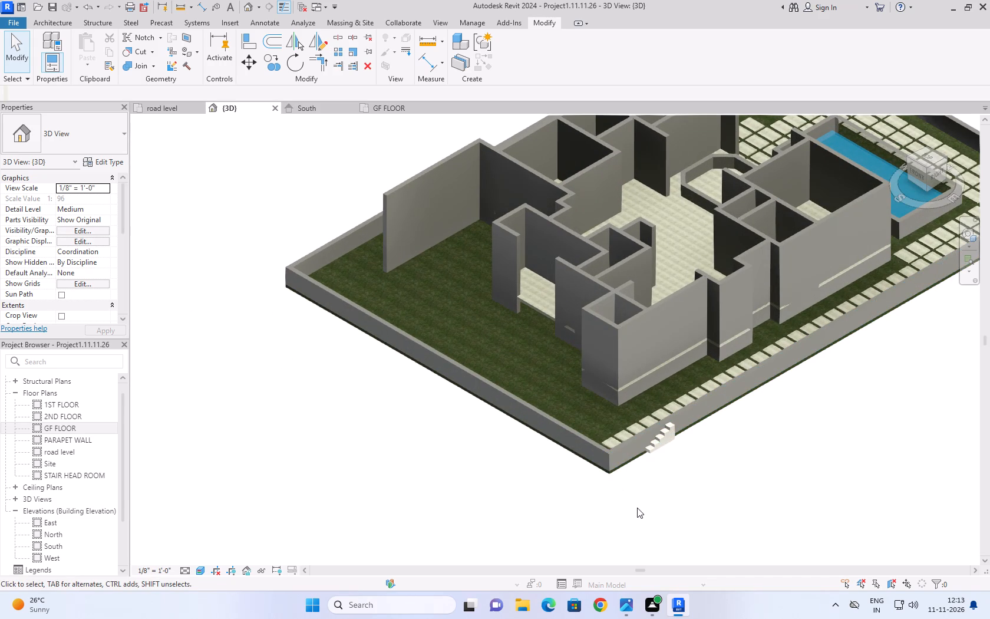
scroll(637, 508, "up", 1, "shift")
middle_click_drag(671, 511, 814, 502, "shift")
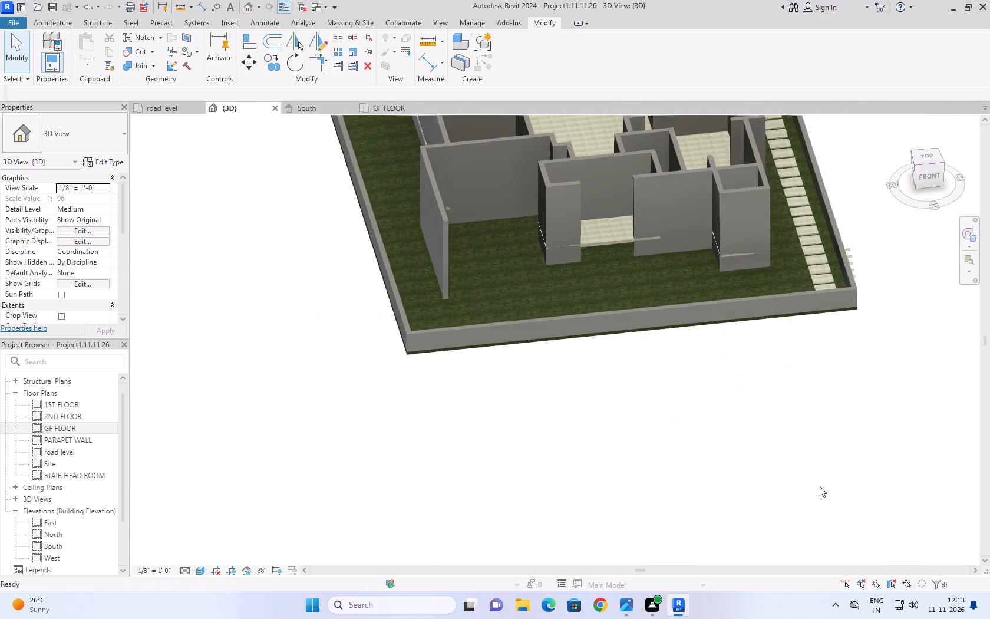
middle_click_drag(780, 393, 810, 570)
middle_click_drag(838, 546, 765, 561, "shift")
scroll(886, 447, "down", 2)
scroll(898, 545, "up", 3)
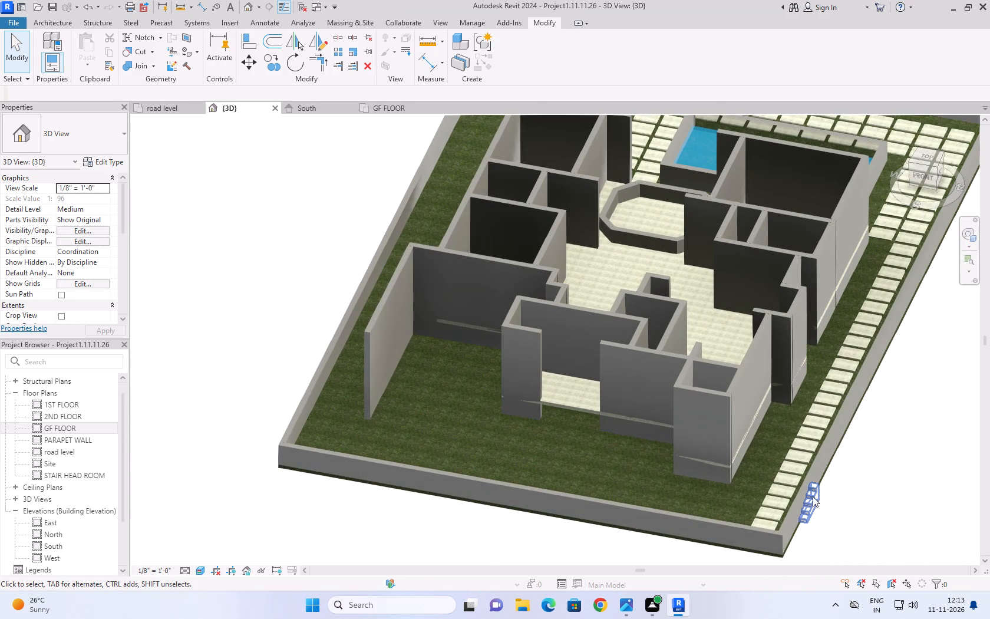
left_click(813, 496)
left_click_drag(800, 502, 721, 489)
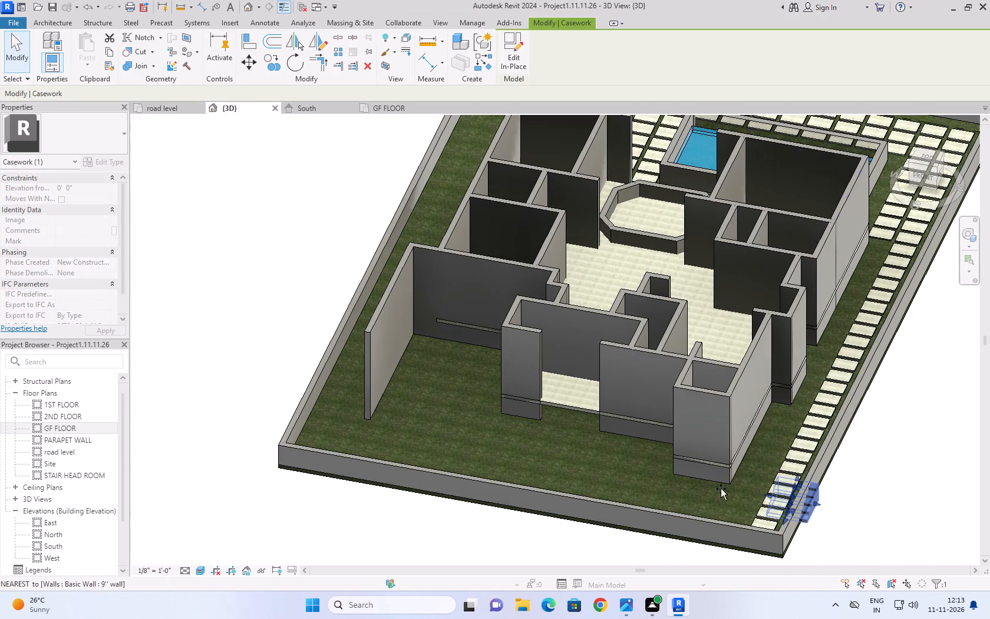
left_click_drag(721, 489, 480, 449)
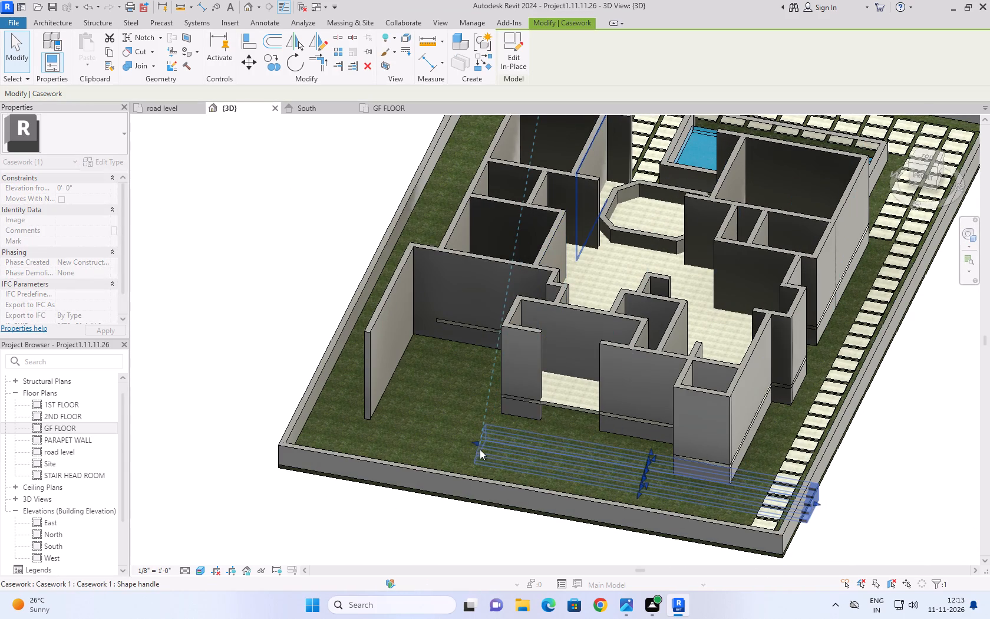
left_click_drag(817, 503, 740, 501)
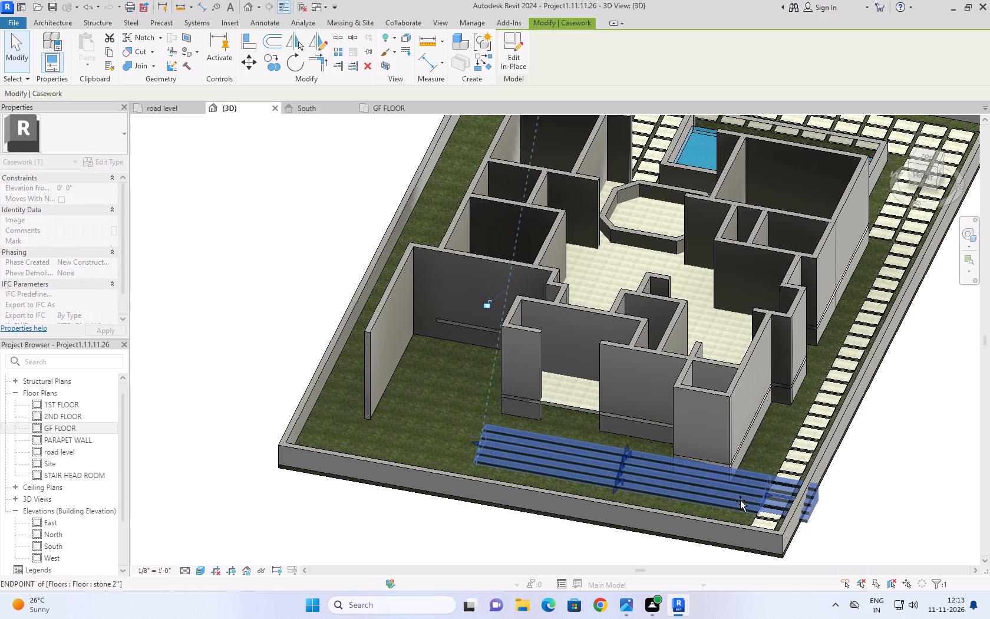
left_click_drag(740, 501, 612, 480)
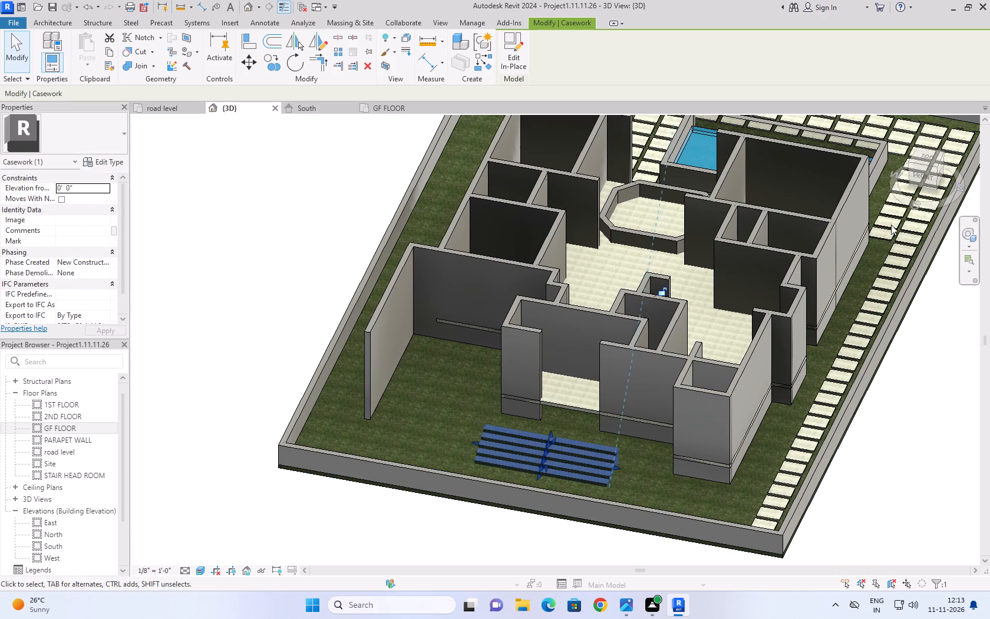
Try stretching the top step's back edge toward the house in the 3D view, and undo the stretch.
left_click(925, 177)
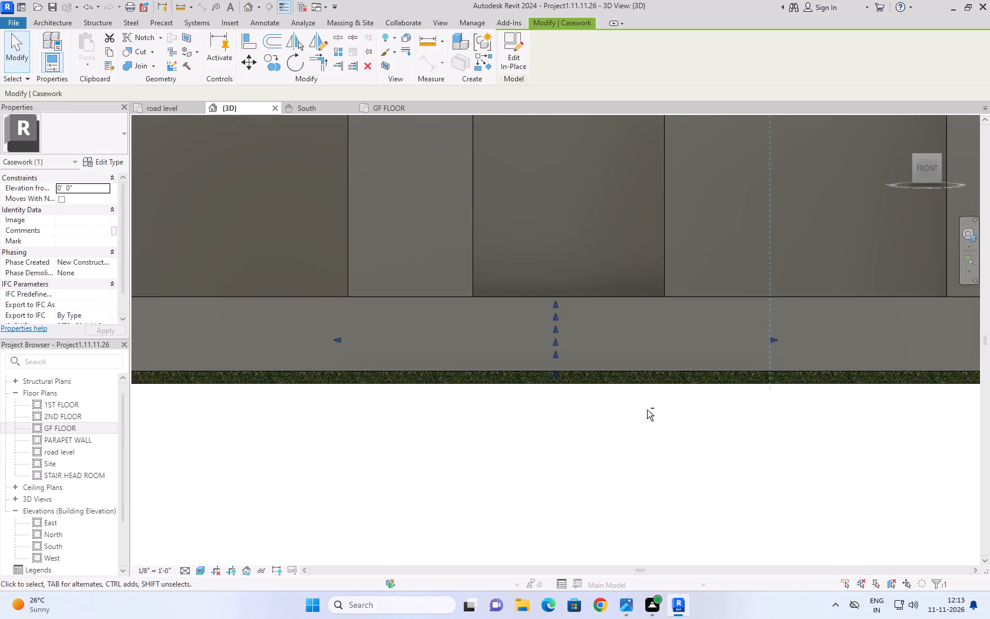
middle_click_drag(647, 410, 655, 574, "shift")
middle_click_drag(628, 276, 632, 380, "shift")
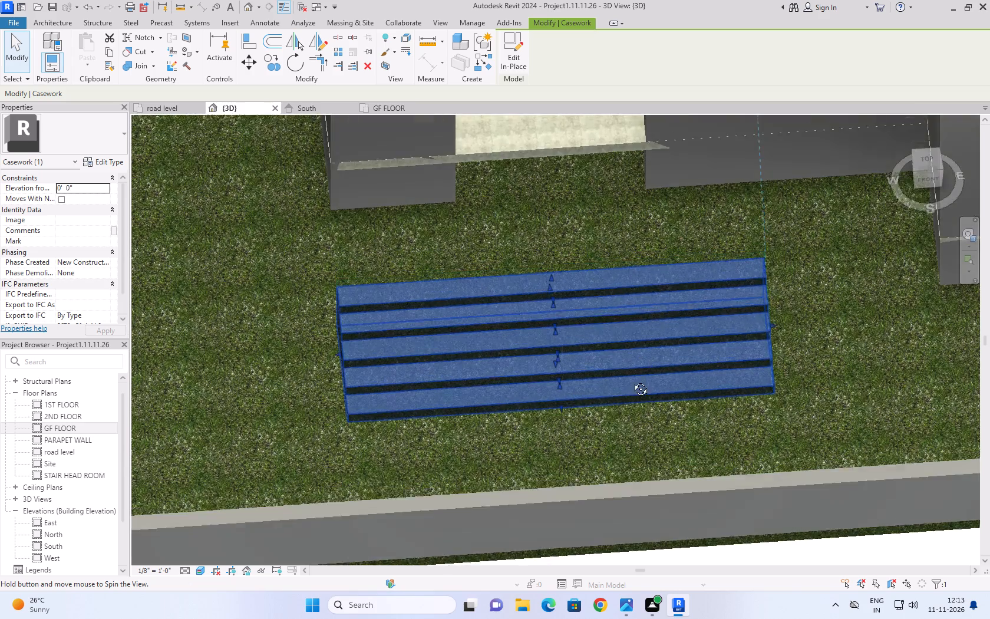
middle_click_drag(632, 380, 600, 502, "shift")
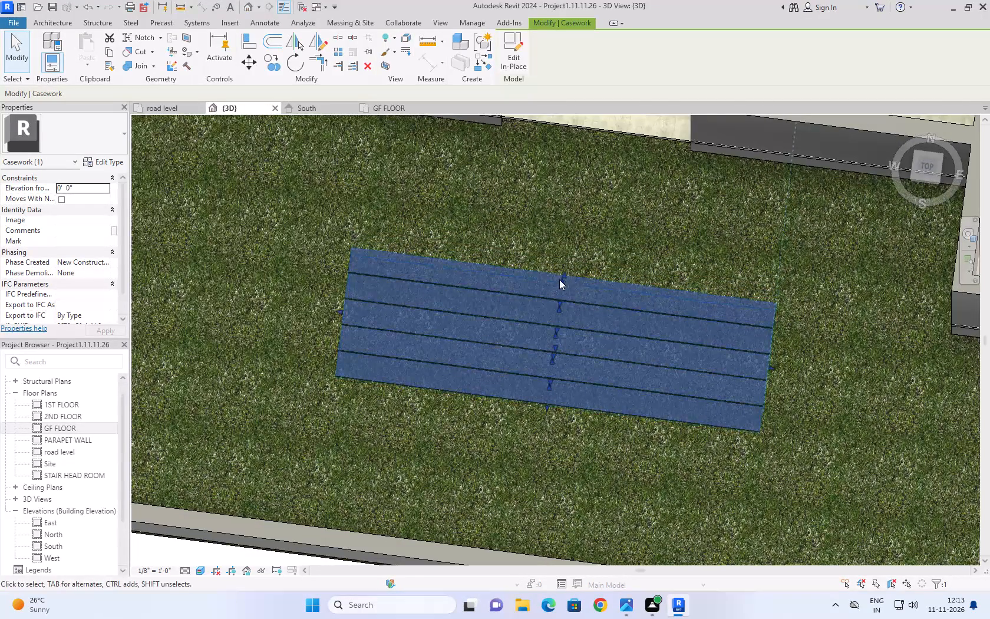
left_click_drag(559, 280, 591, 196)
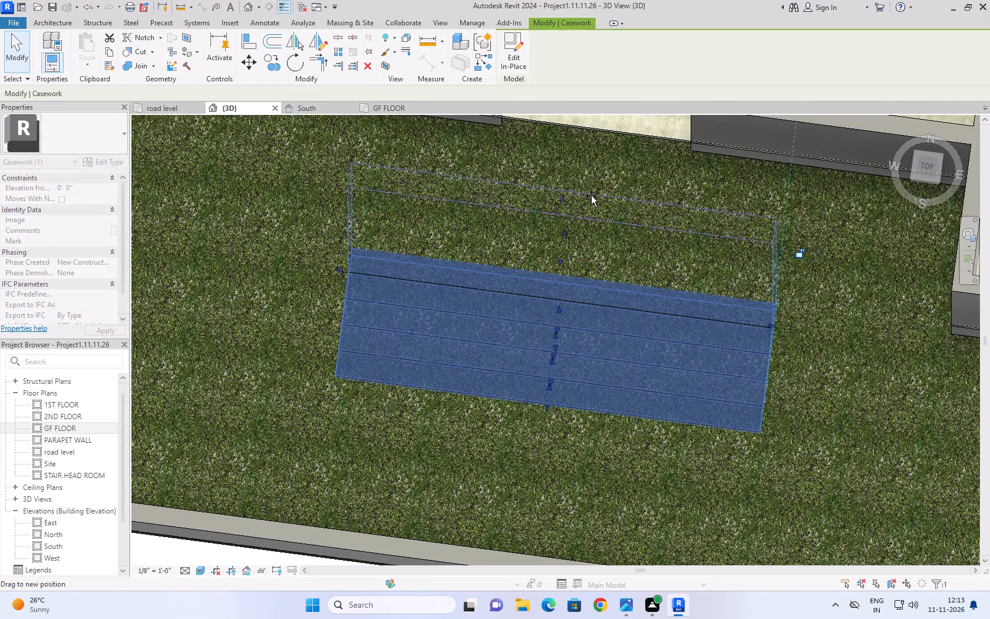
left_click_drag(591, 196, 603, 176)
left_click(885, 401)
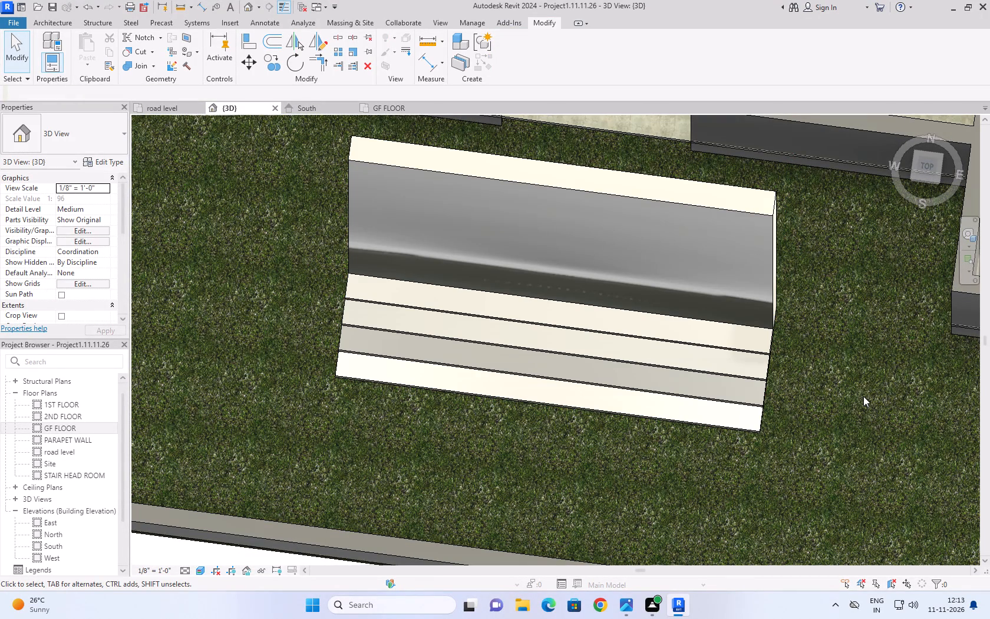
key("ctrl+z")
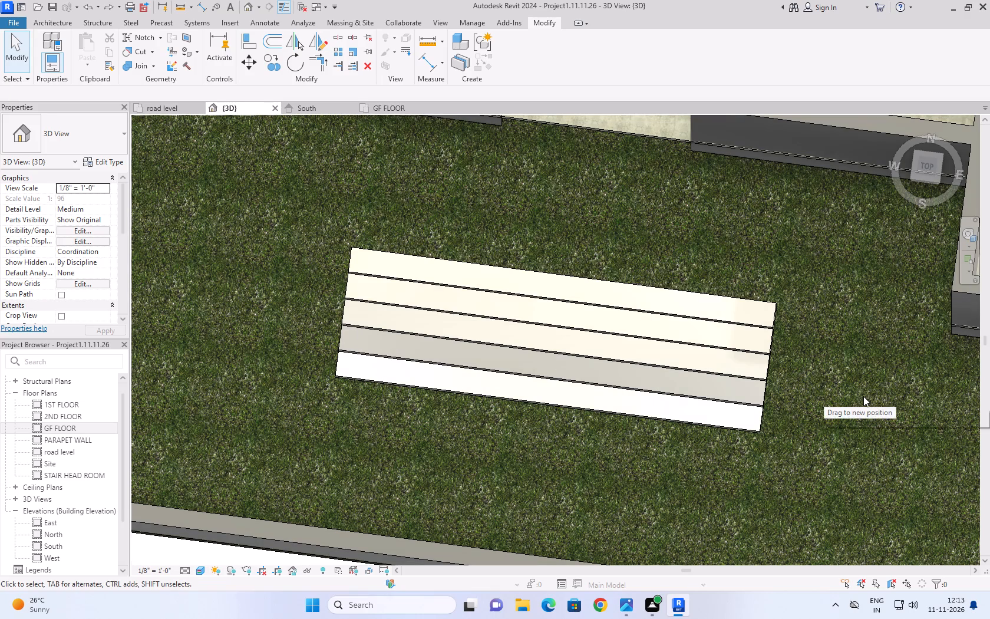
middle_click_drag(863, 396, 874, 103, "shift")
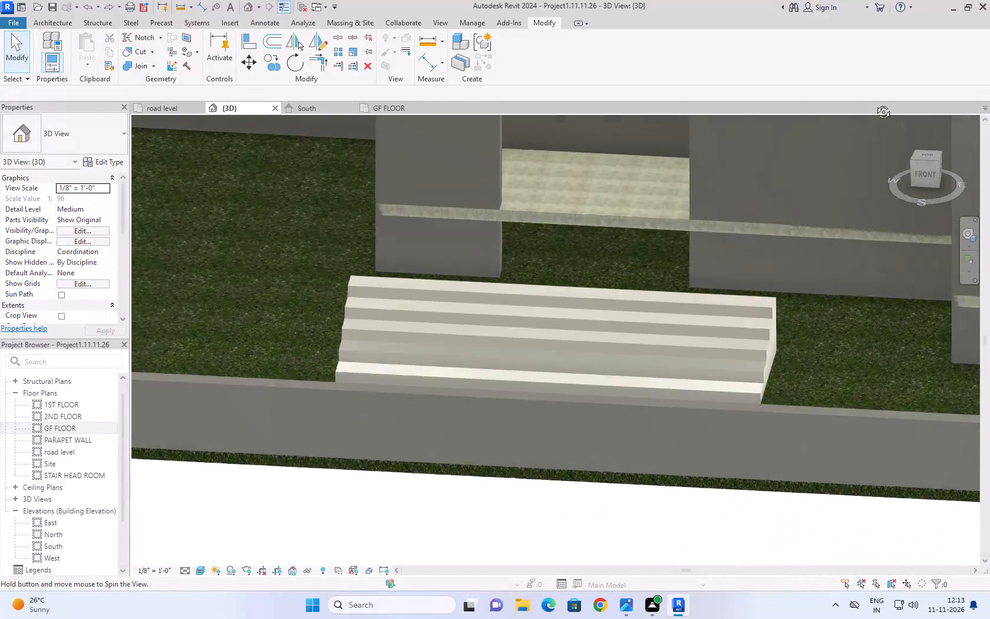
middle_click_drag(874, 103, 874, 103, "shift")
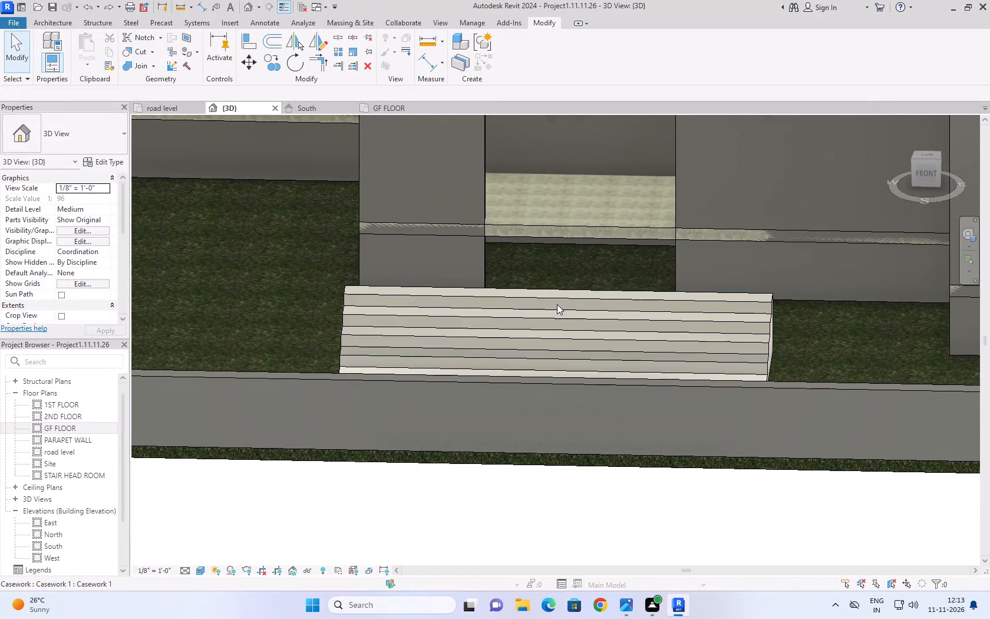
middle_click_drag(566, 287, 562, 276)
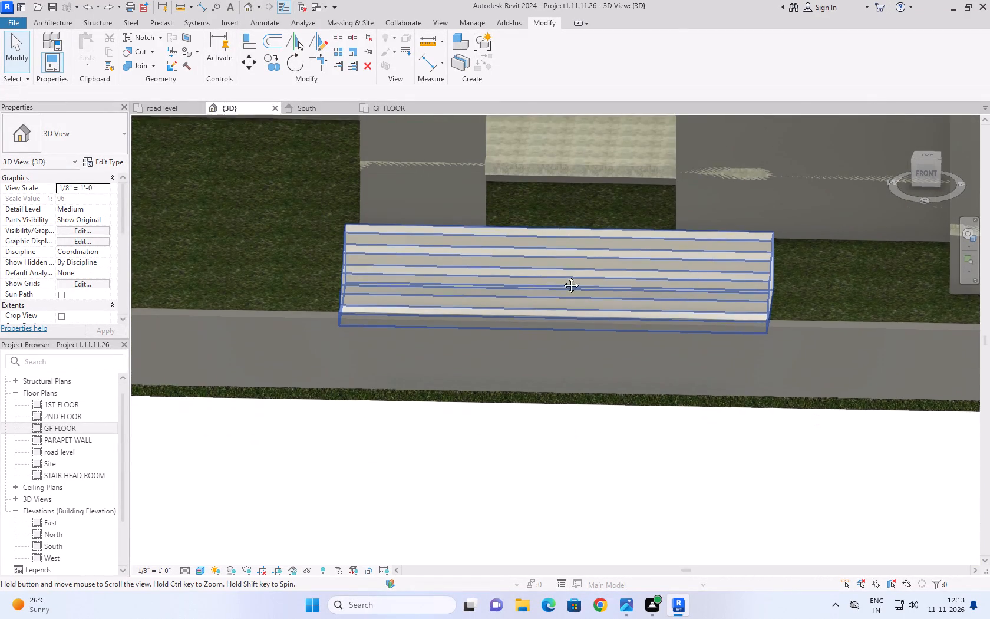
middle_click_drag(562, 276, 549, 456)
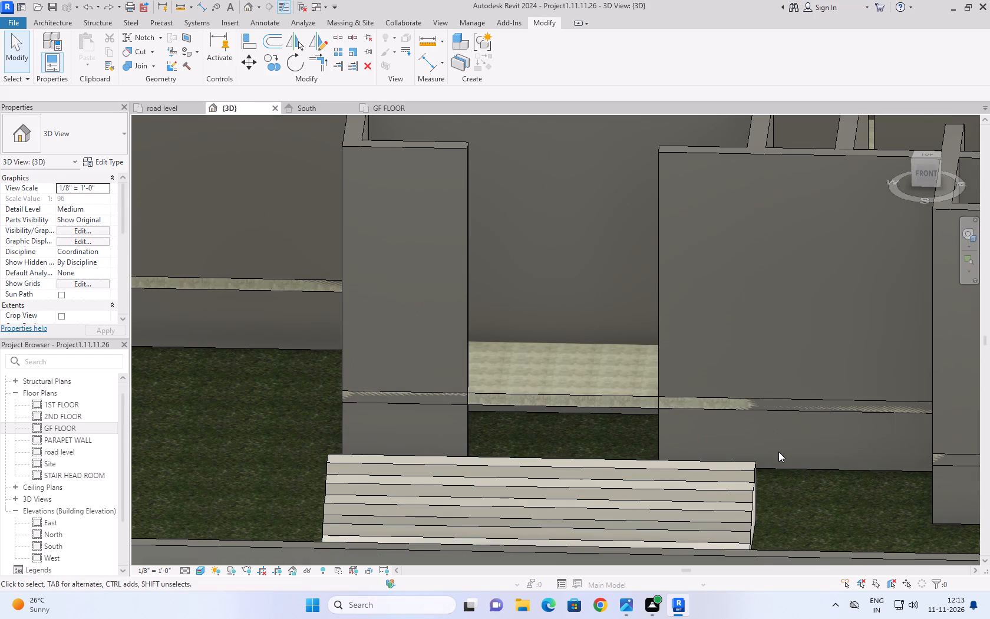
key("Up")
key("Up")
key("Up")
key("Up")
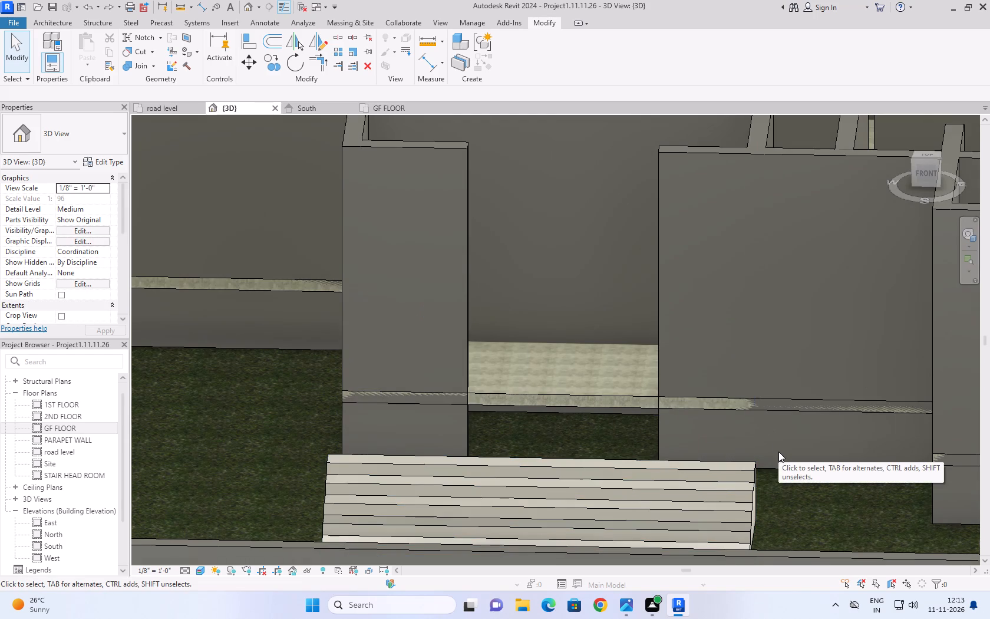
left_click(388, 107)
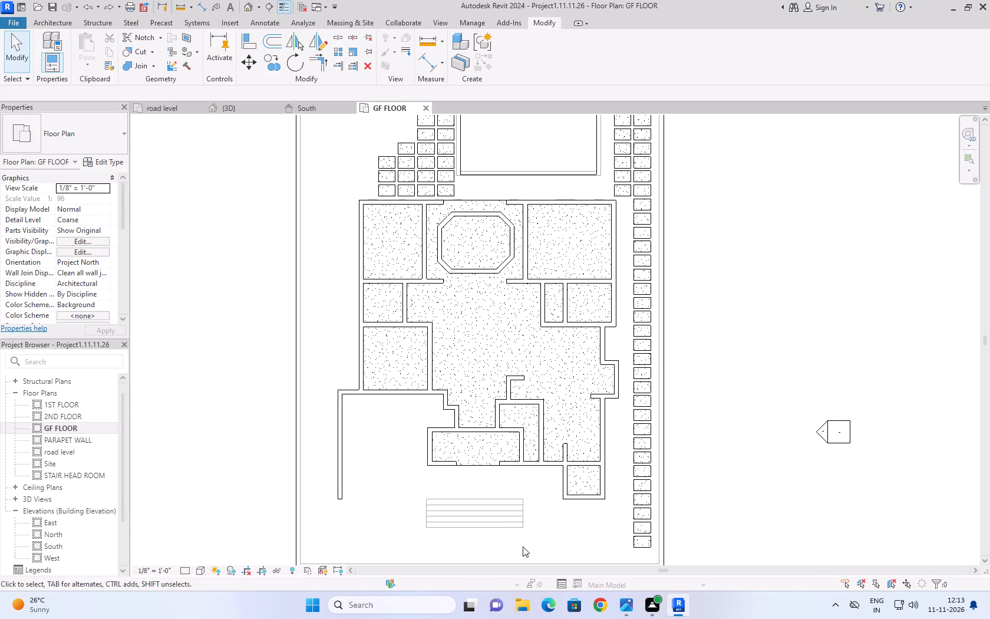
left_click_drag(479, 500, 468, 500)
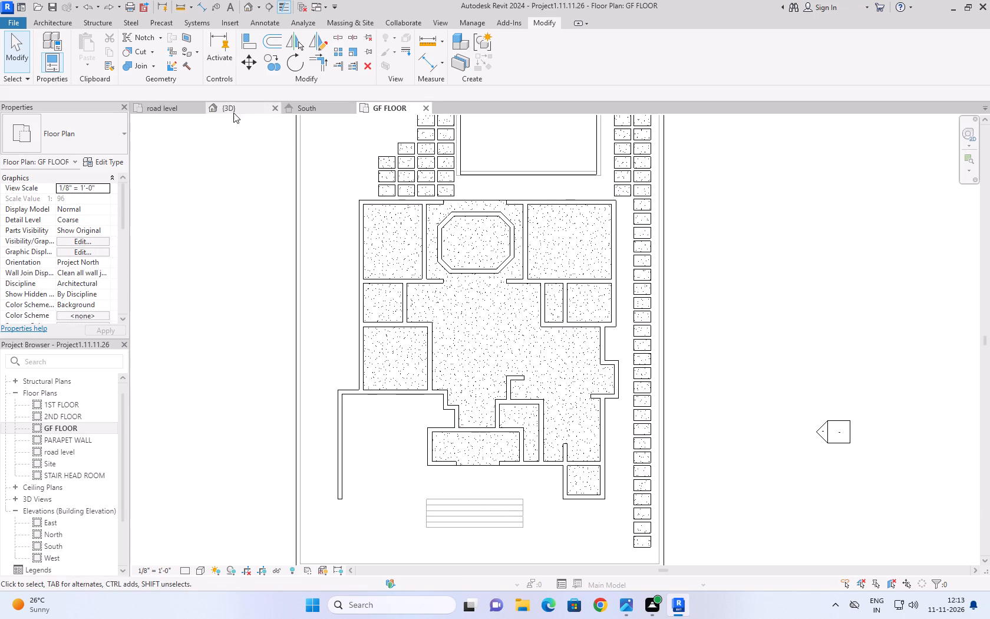
In the road level plan, nudge the in-place entrance steps toward the house until their top edge sits close to the front wall.
left_click(171, 107)
scroll(652, 345, "down", 4)
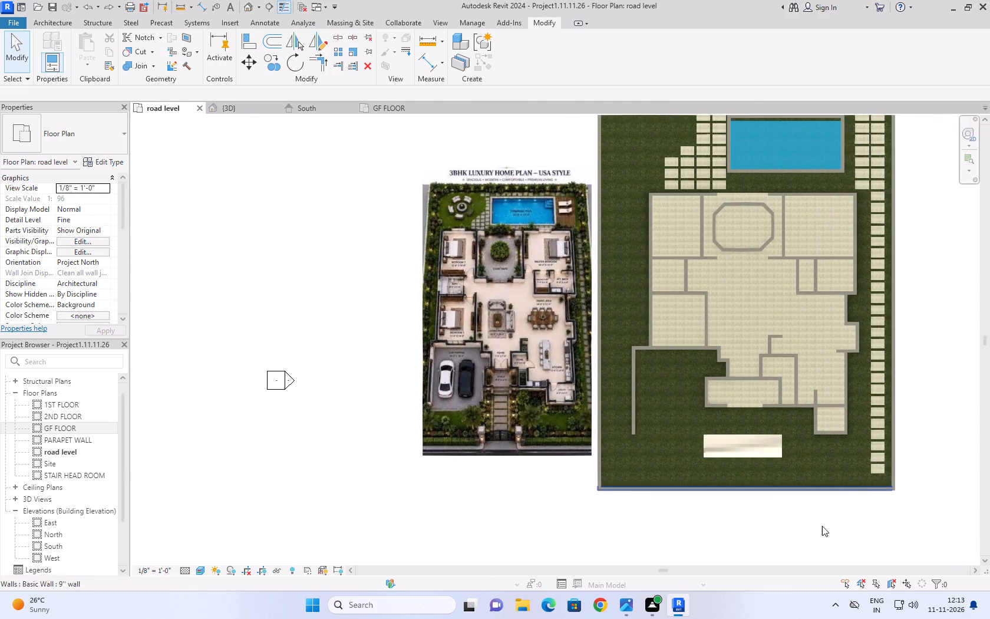
left_click(751, 437)
scroll(755, 420, "up", 5)
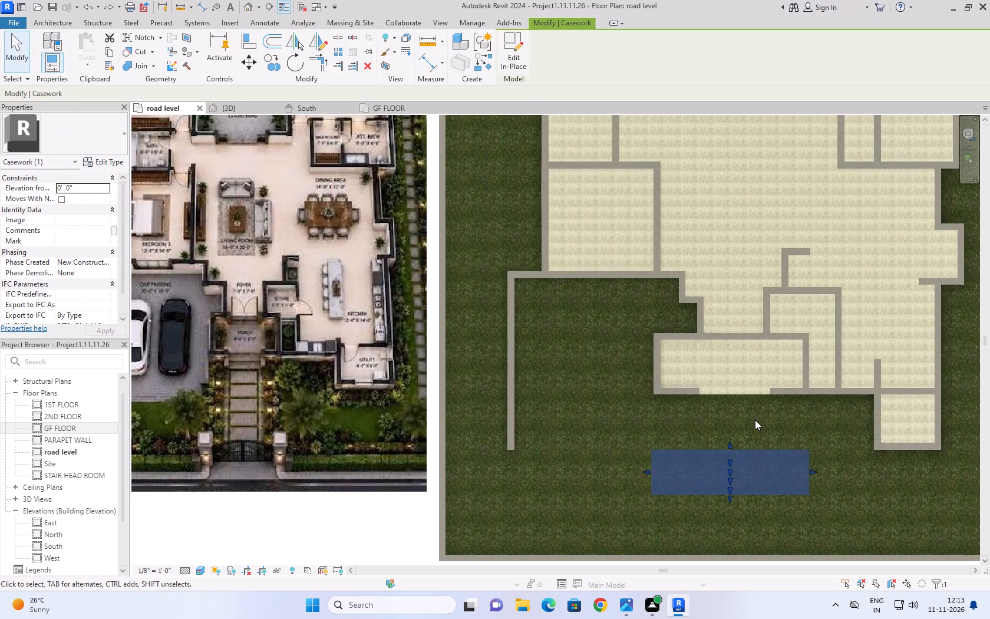
key("Up")
key("Up")
key("Up")
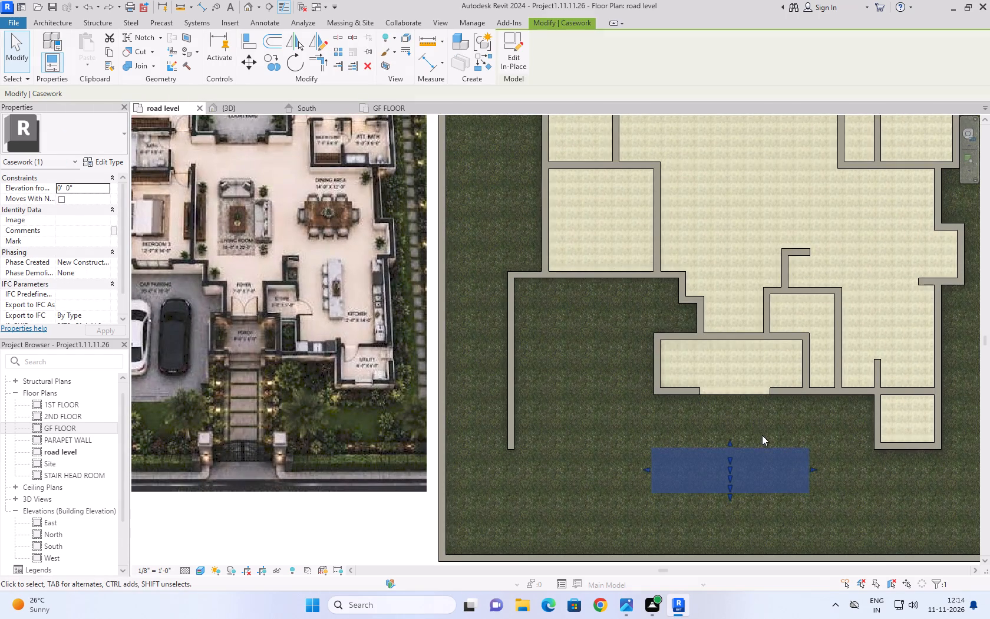
key("Up")
key("Up")
key("Up")
key("Up")
key("Up")
key("Up")
key("Up")
key("Up")
key("Up")
key("Up")
key("Up")
key("Up")
key("Up")
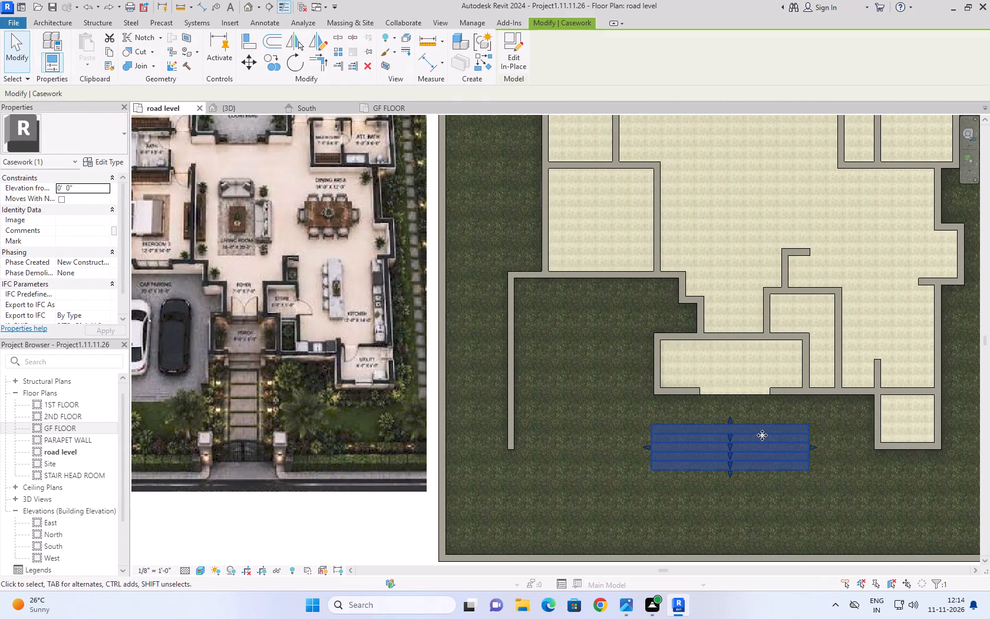
key("Up")
key("Up")
key("Up")
key("Up")
key("Up")
key("Up")
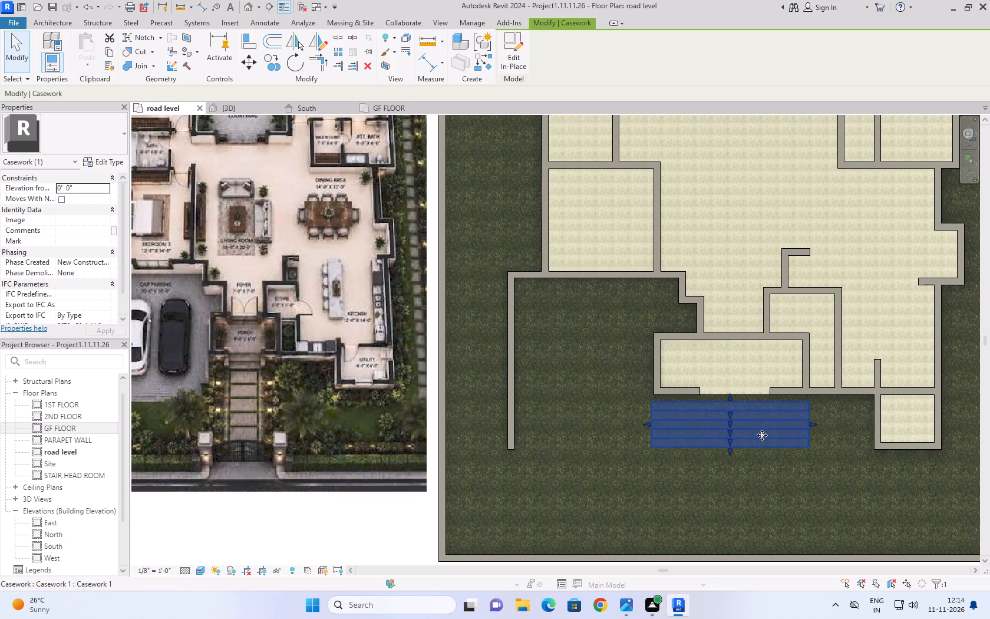
key("Up")
key("Right")
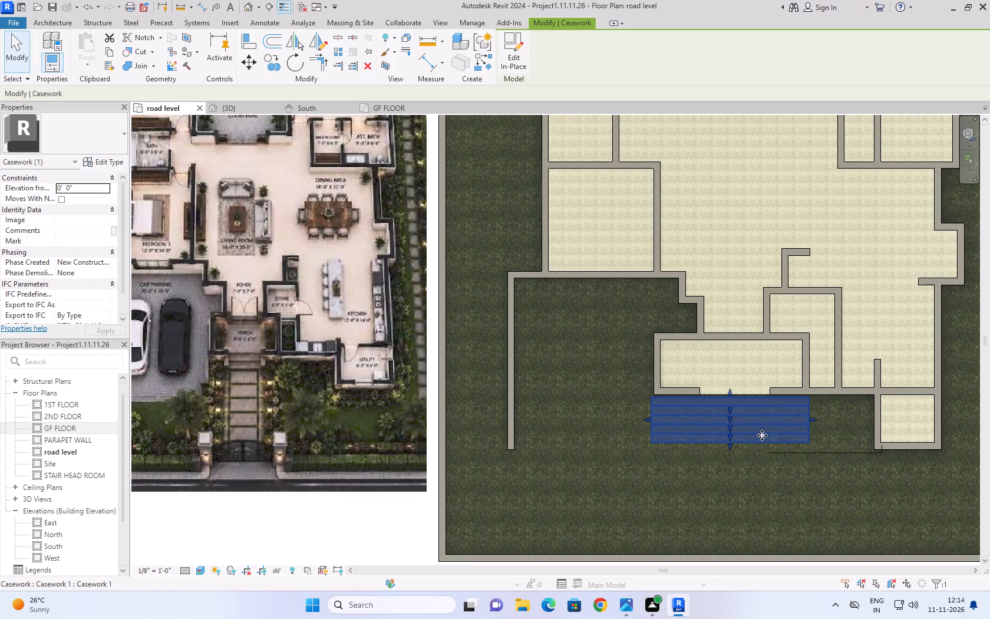
key("Right")
key("Right")
key("Right")
key("Right")
key("Right")
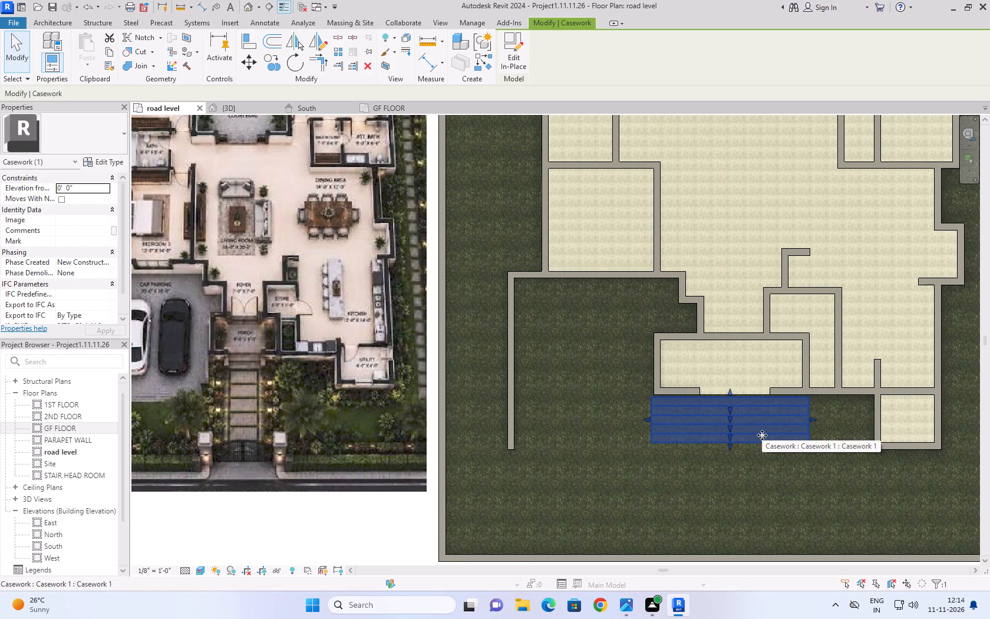
Set the road level plan's visual style to Wireframe.
scroll(762, 435, "up", 10)
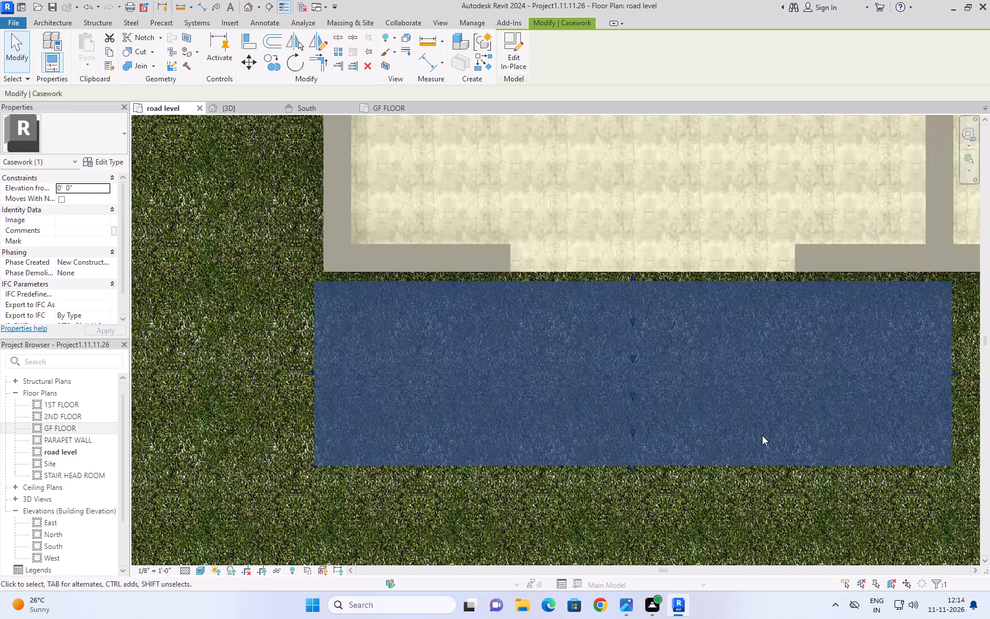
left_click(197, 572)
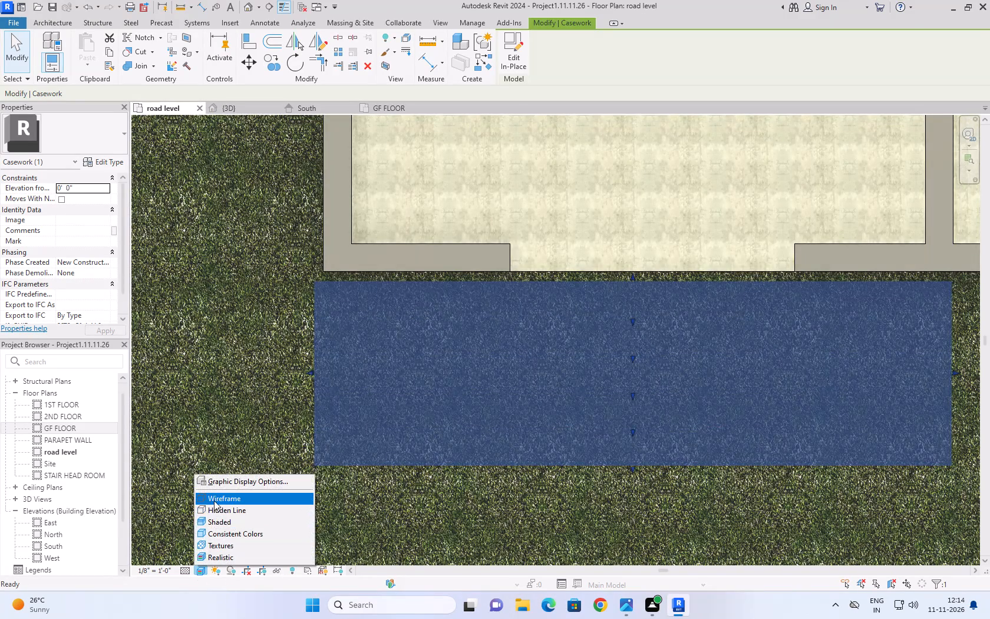
left_click(214, 501)
scroll(311, 440, "down", 6)
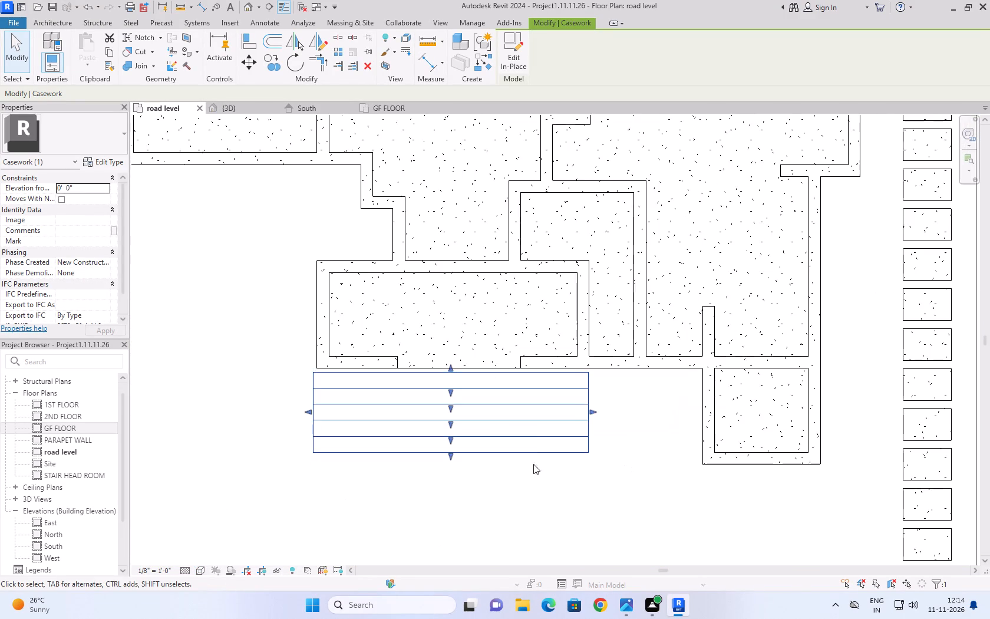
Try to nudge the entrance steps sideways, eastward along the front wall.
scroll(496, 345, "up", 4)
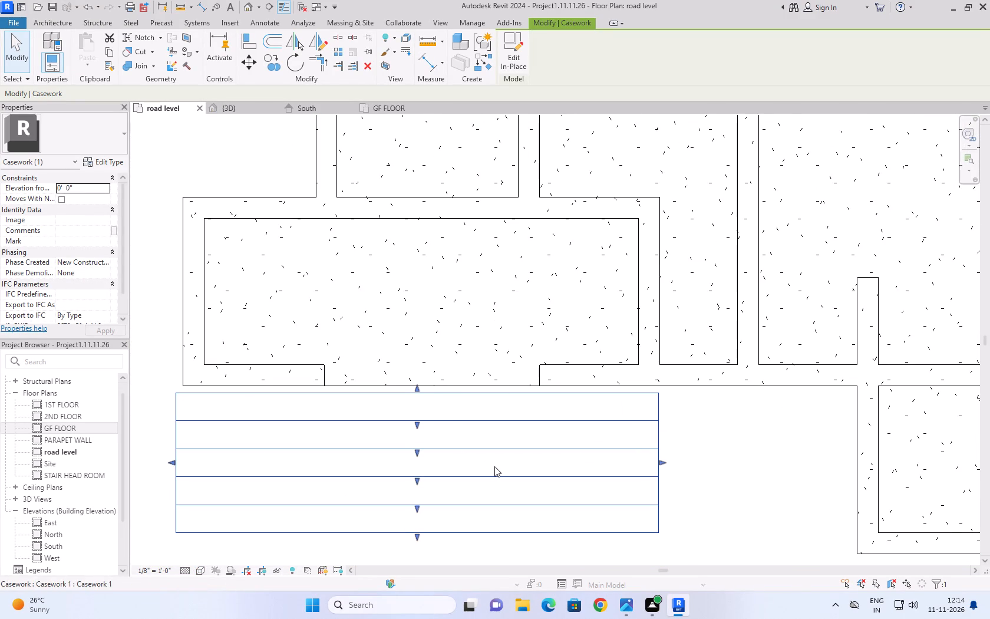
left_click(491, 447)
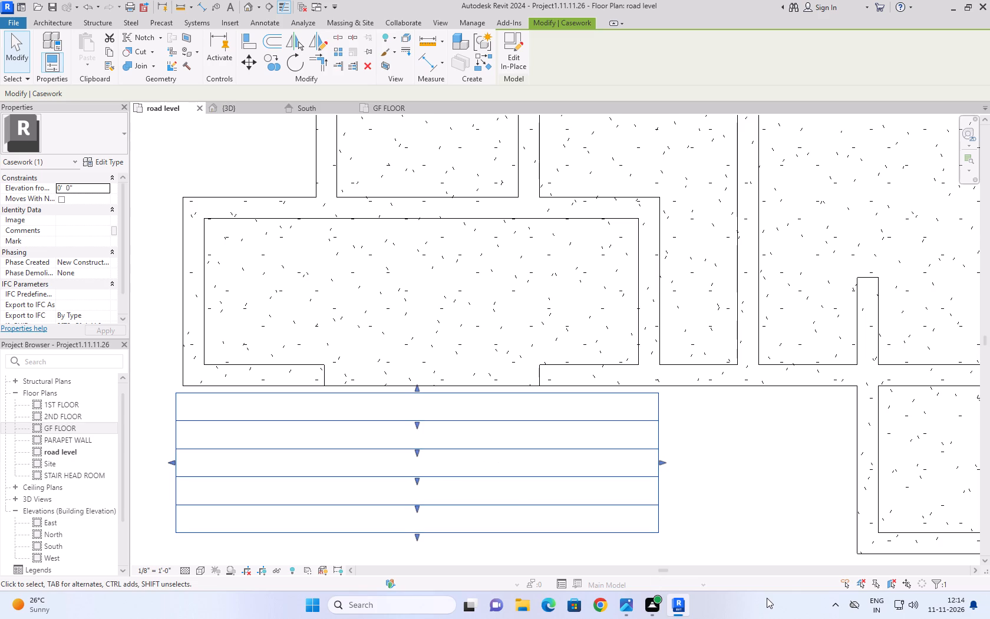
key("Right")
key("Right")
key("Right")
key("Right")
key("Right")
Pull in the west and east ends of the entrance steps to about the width of the front entrance opening, and deselect them.
scroll(708, 575, "down", 4)
scroll(471, 379, "down", 3)
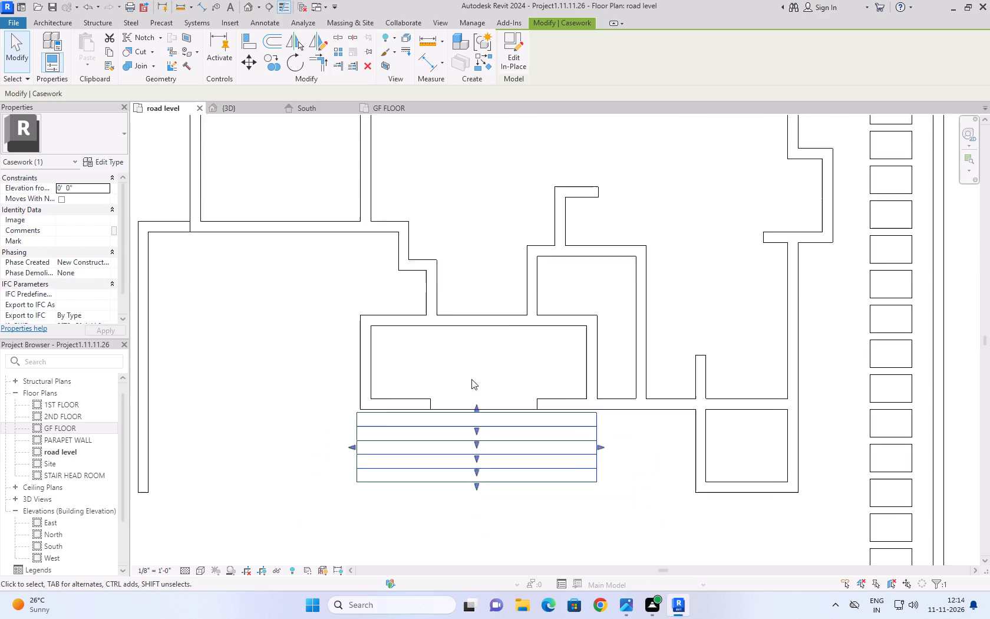
scroll(471, 379, "down", 13)
scroll(349, 416, "up", 9)
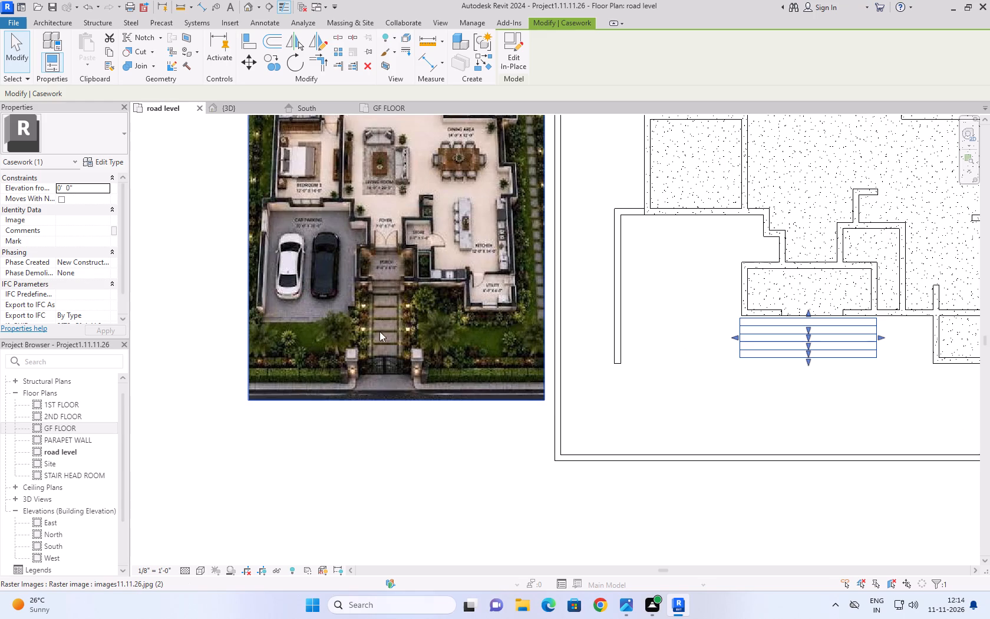
scroll(835, 335, "up", 7)
left_click_drag(574, 338, 619, 344)
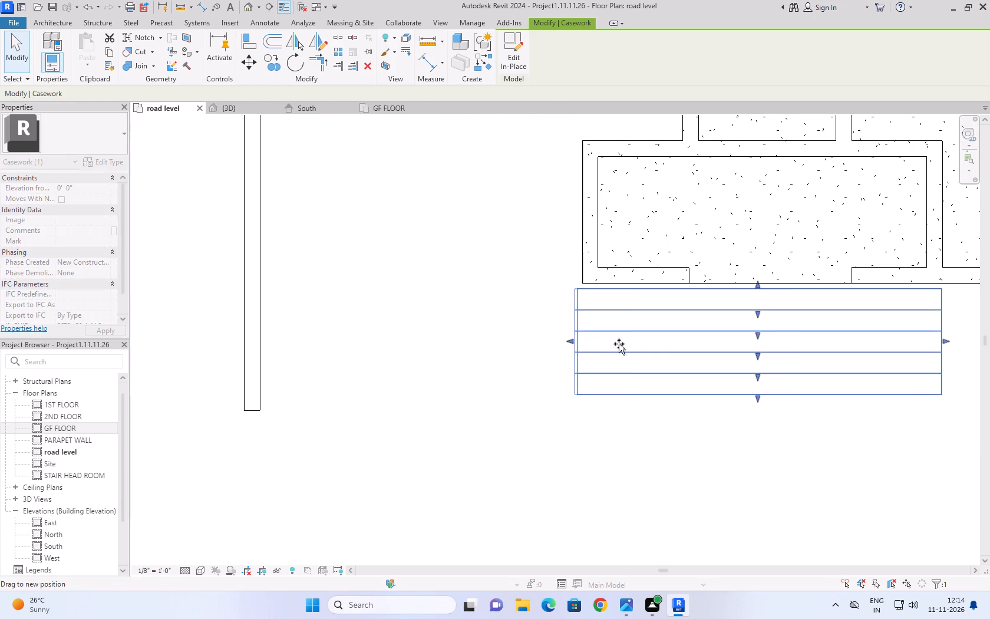
left_click_drag(619, 344, 690, 345)
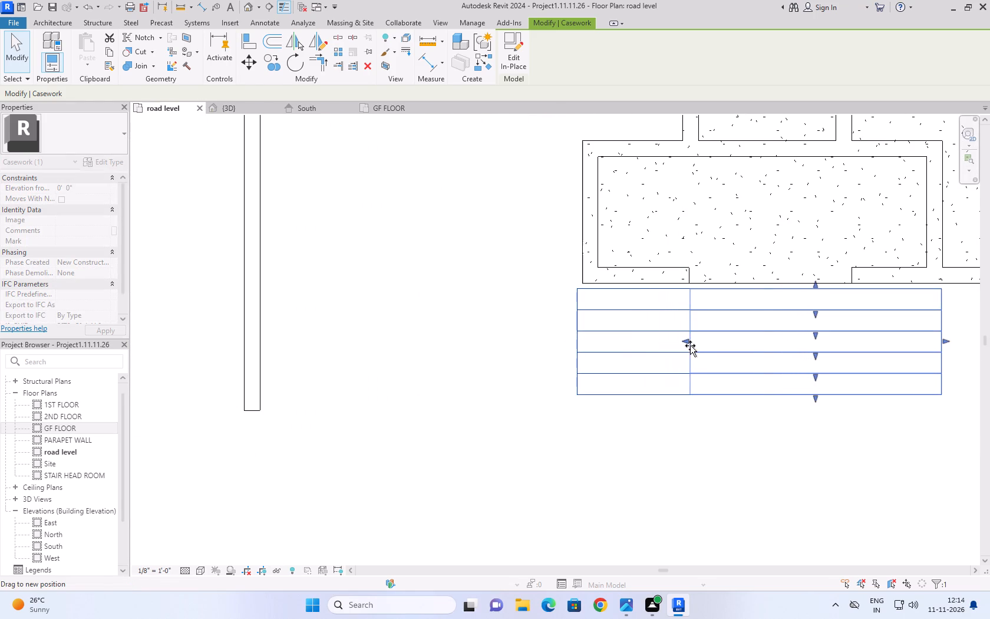
left_click_drag(690, 345, 682, 345)
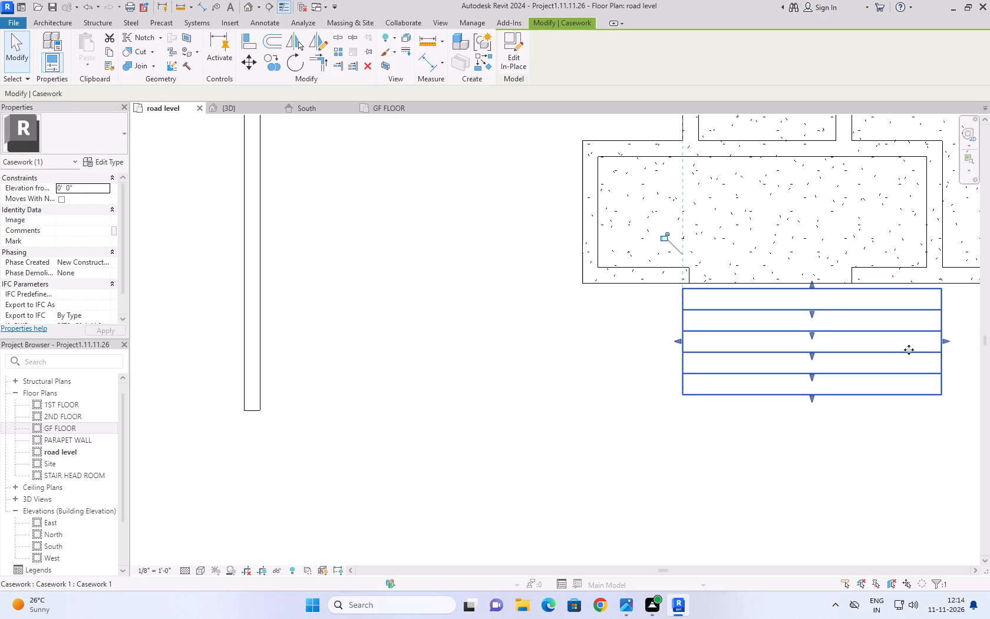
left_click_drag(945, 343, 880, 342)
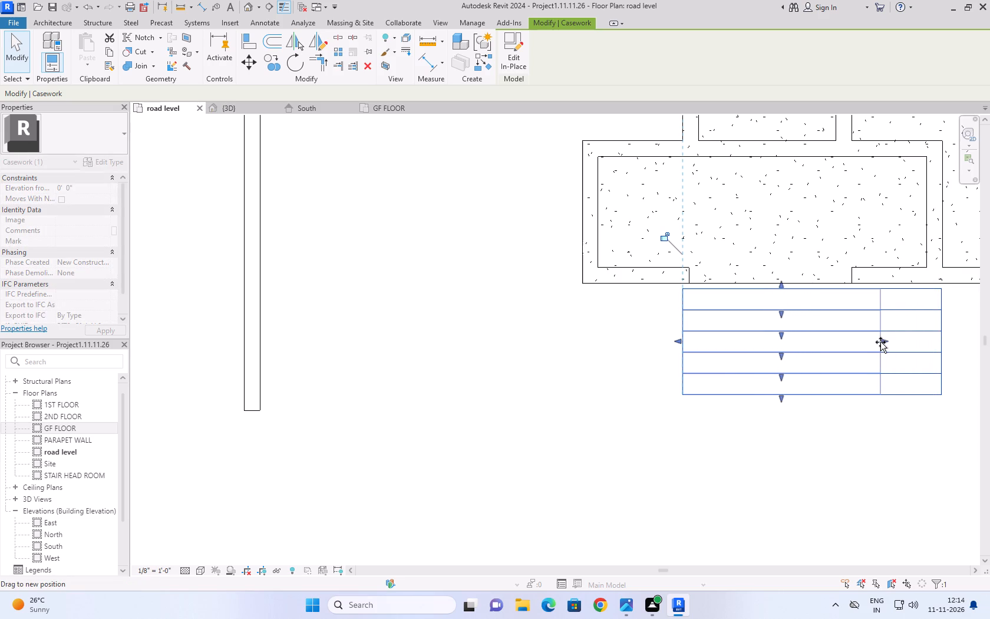
left_click_drag(880, 342, 856, 342)
left_click(680, 340)
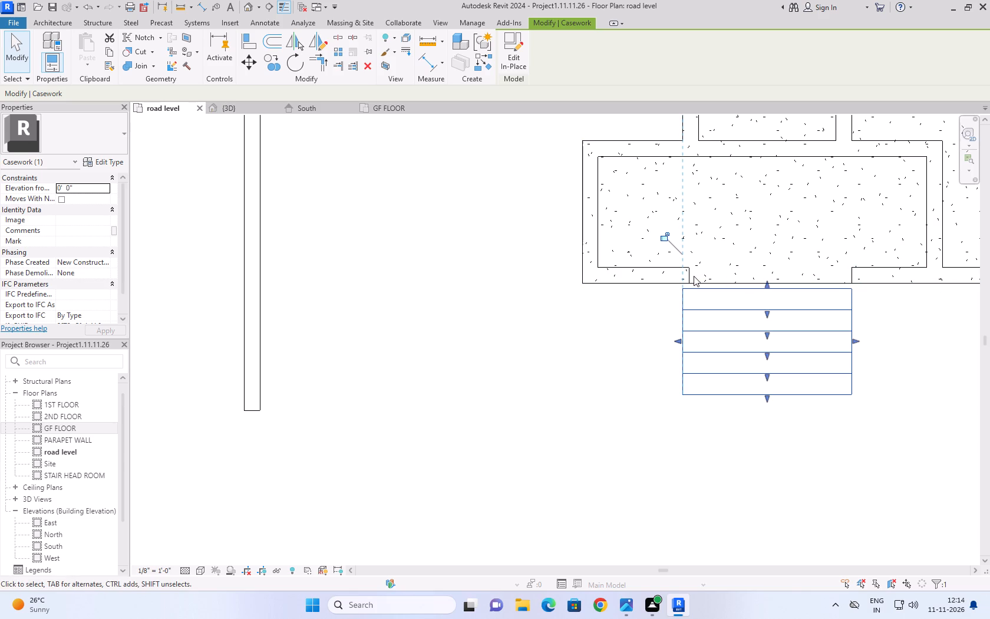
scroll(694, 276, "up", 8)
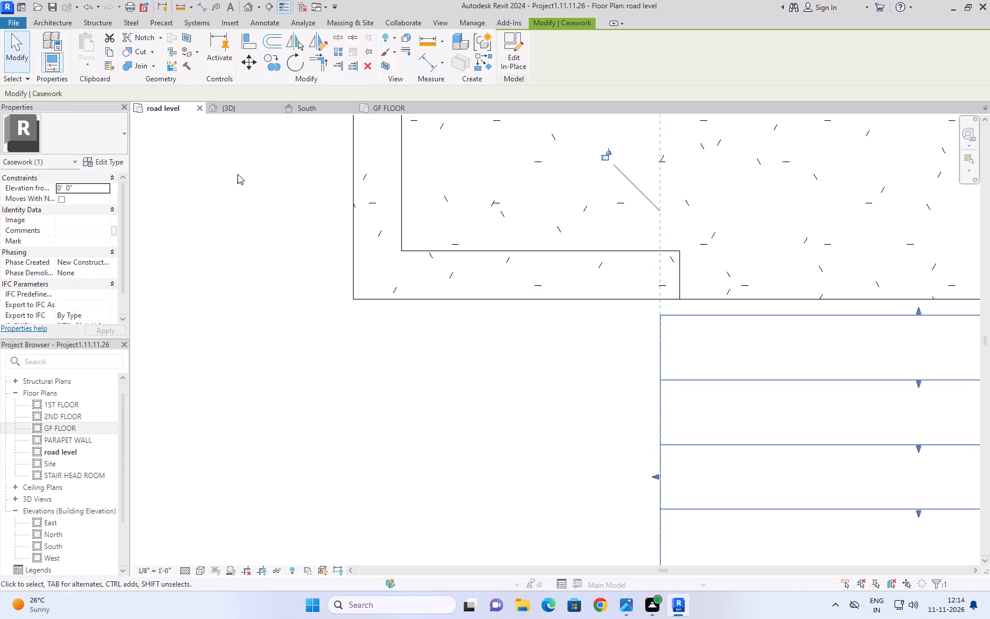
left_click(21, 57)
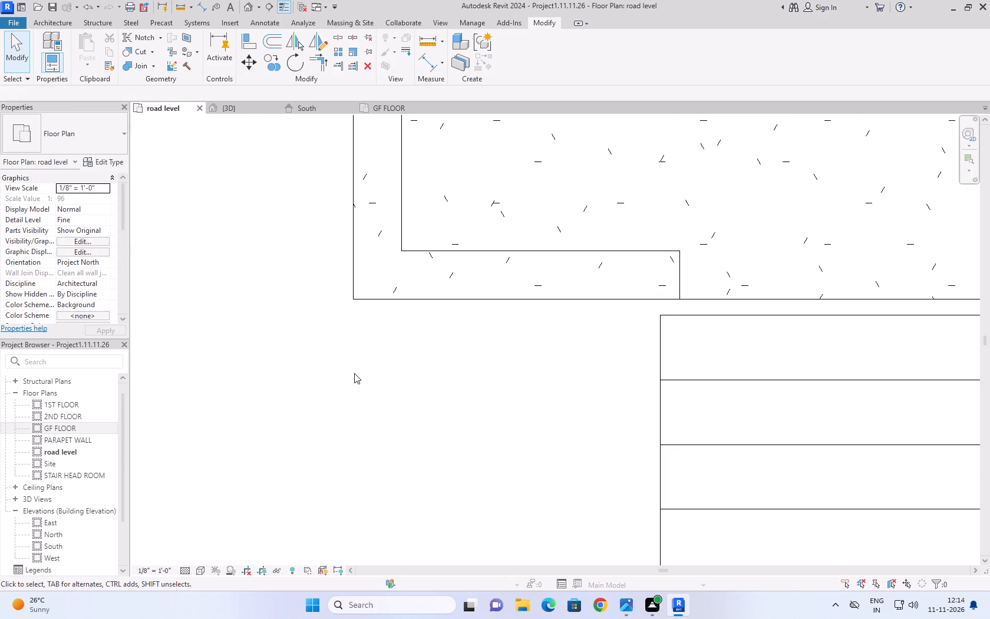
Align the wall end at the west side of the front entrance opening with the west edge of the entrance steps.
key("a")
key("l")
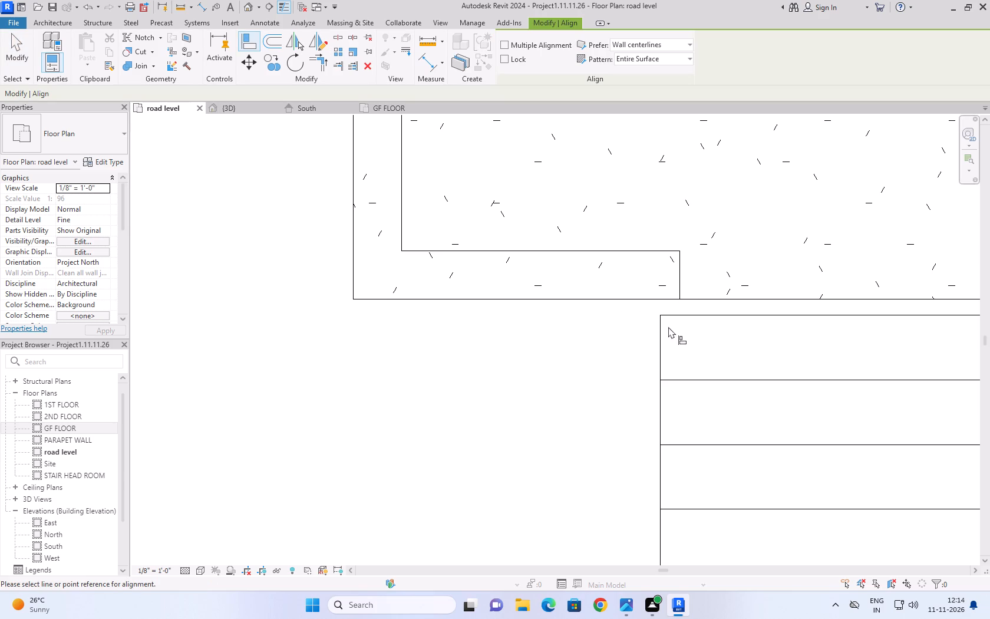
left_click(661, 345)
left_click(678, 279)
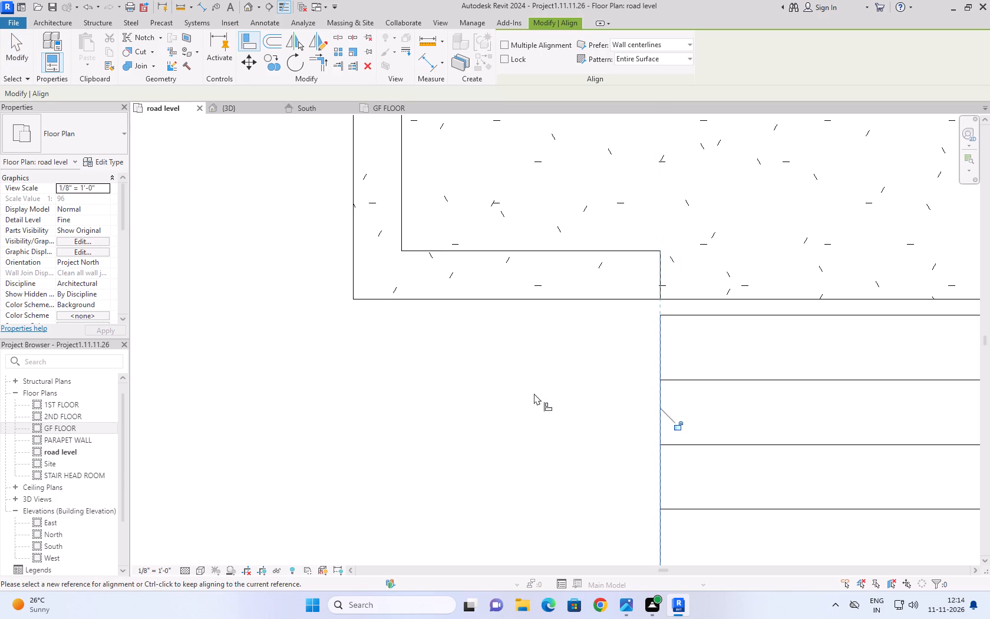
scroll(534, 391, "down", 7)
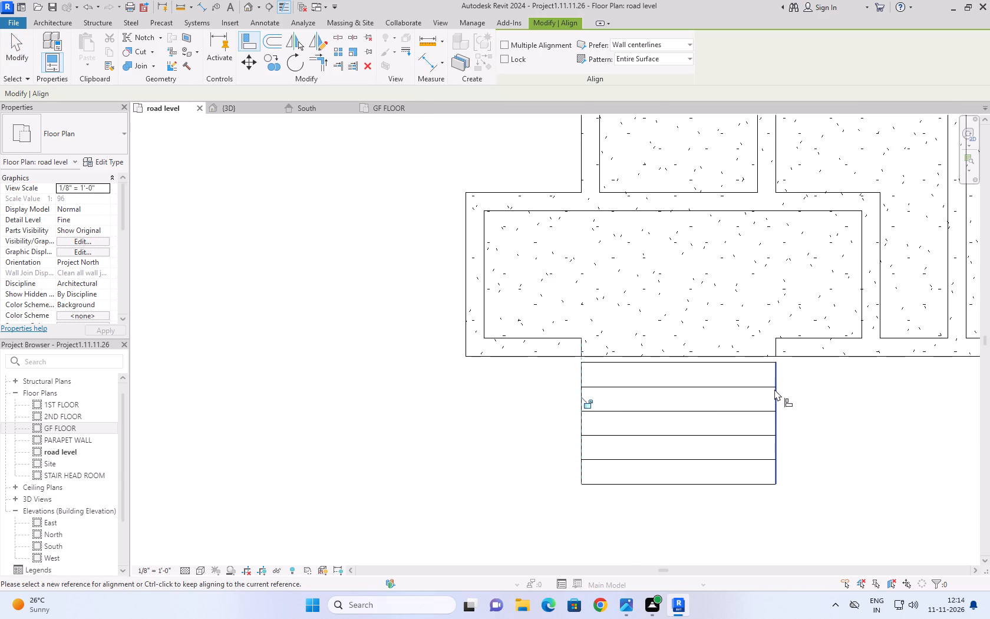
left_click(774, 389)
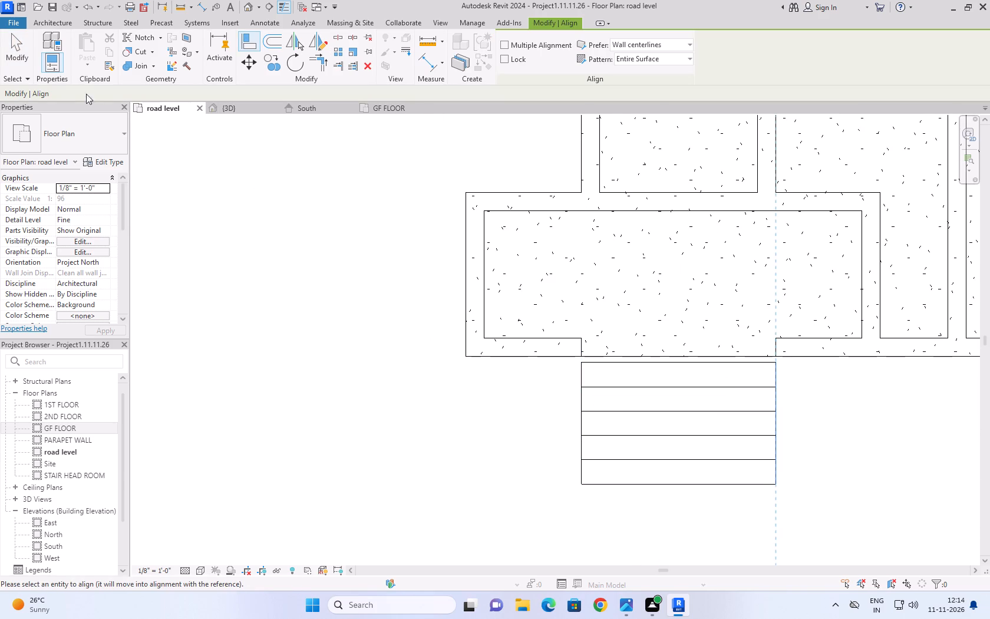
left_click(25, 60)
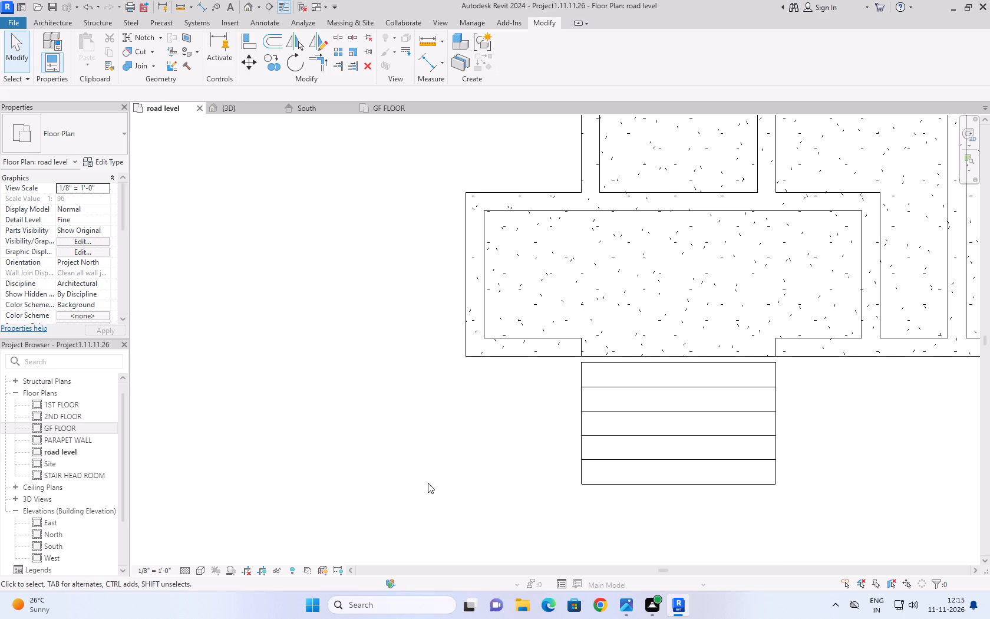
Nudge the entrance steps north until their top edge meets the outer face of the front wall, and deselect them.
left_click(734, 363)
key("Up")
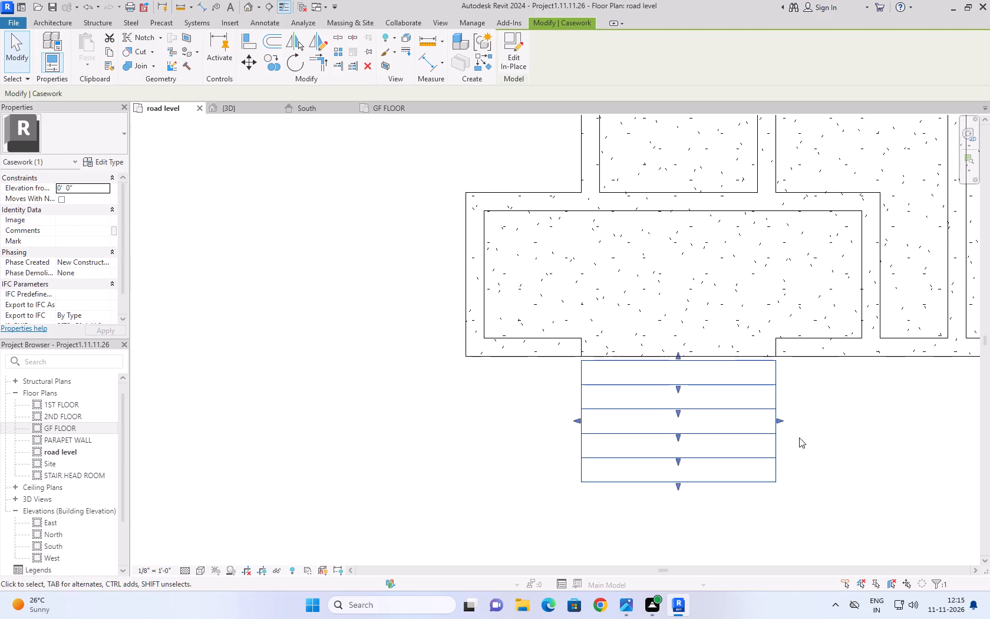
key("Up")
key("Up")
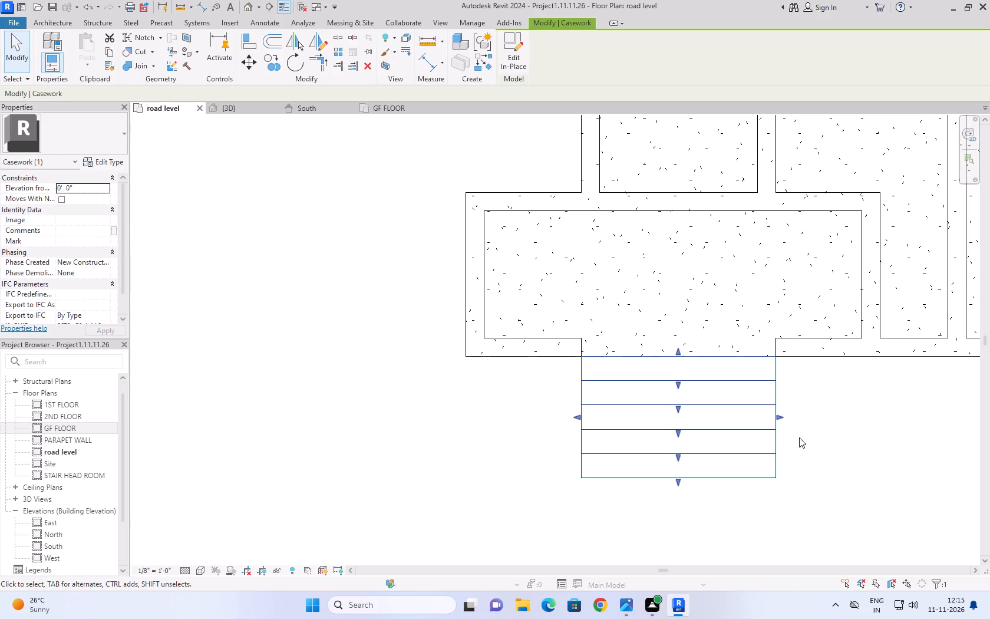
left_click(834, 468)
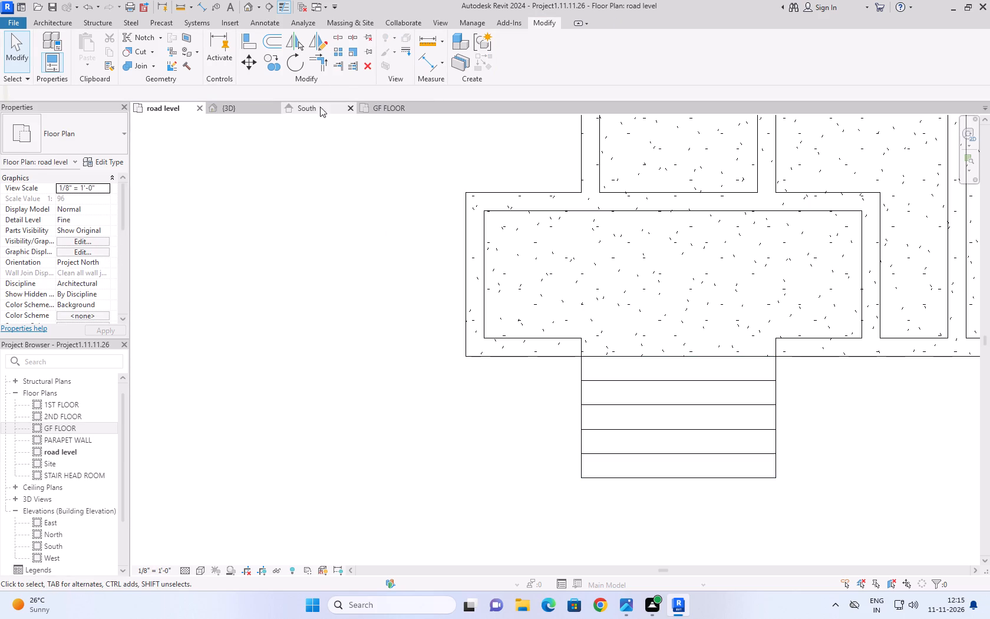
Check the entrance steps against the front opening in the 3D view and against the reference image in the road level plan.
left_click(256, 108)
scroll(609, 245, "down", 7)
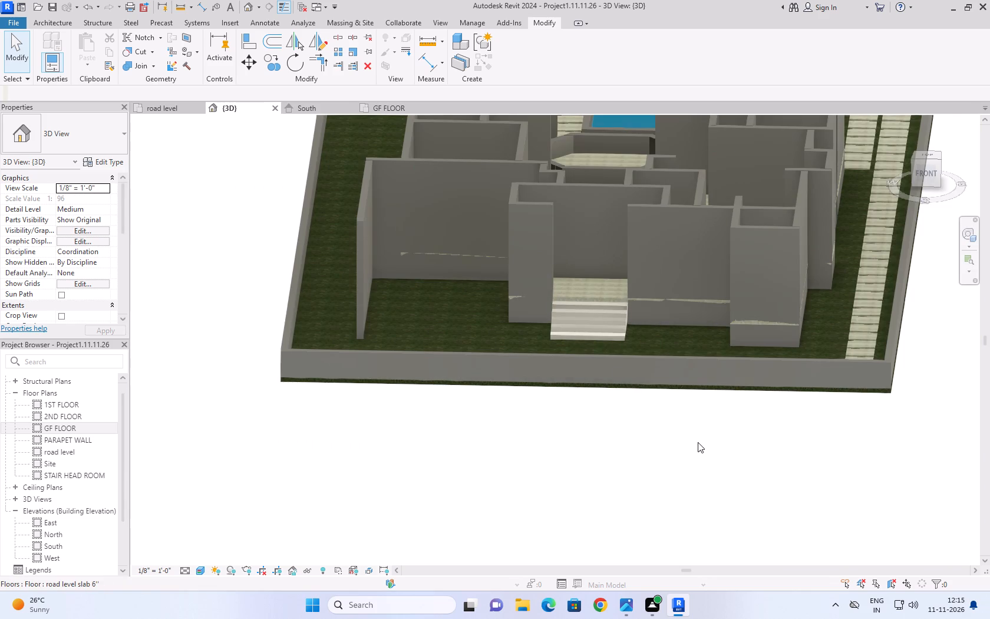
middle_click_drag(699, 443, 537, 439, "shift")
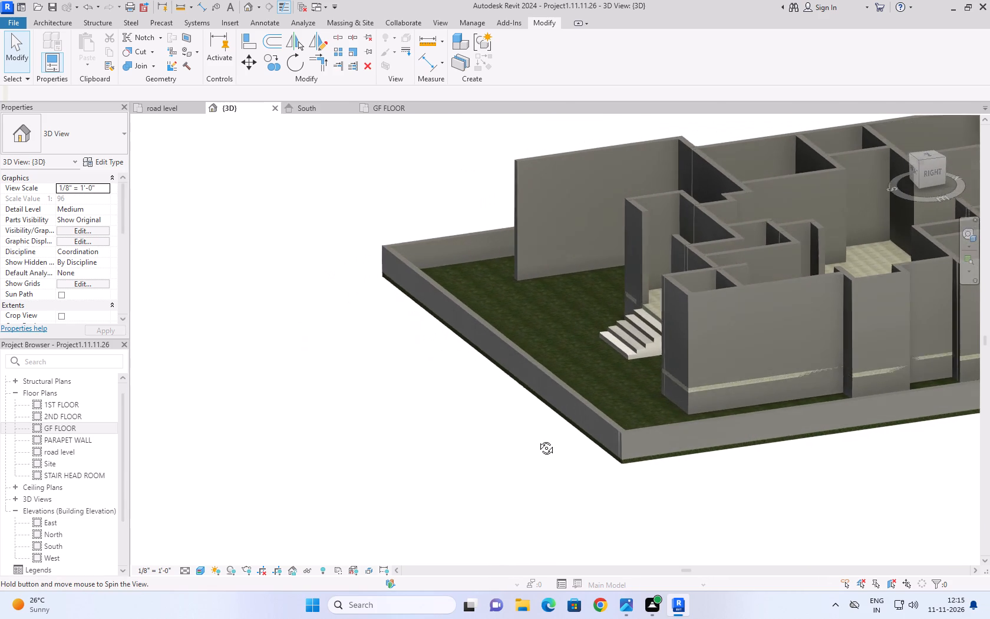
middle_click_drag(537, 439, 691, 489, "shift")
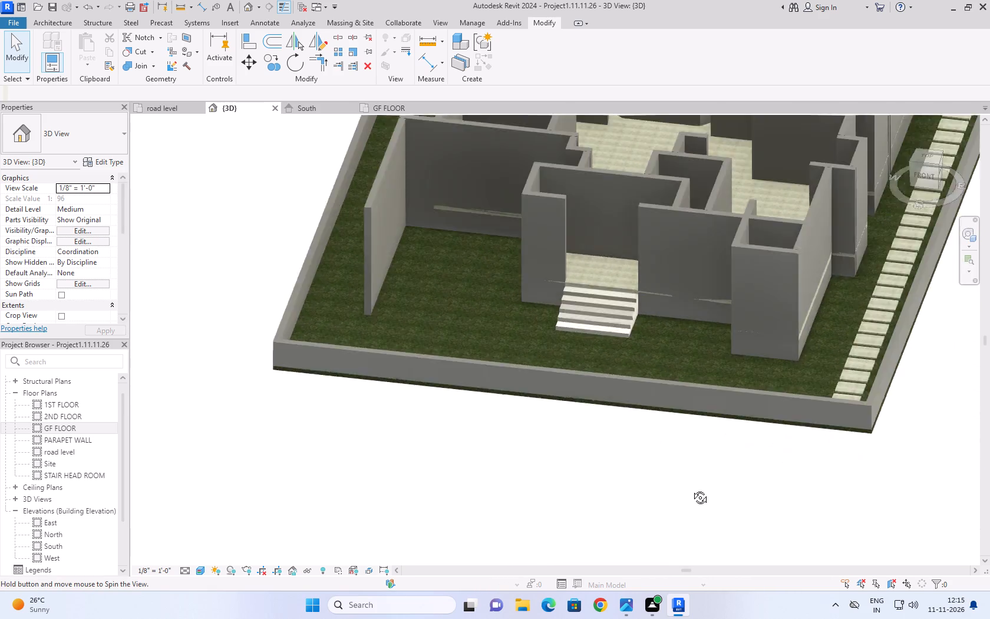
middle_click_drag(691, 489, 711, 476, "shift")
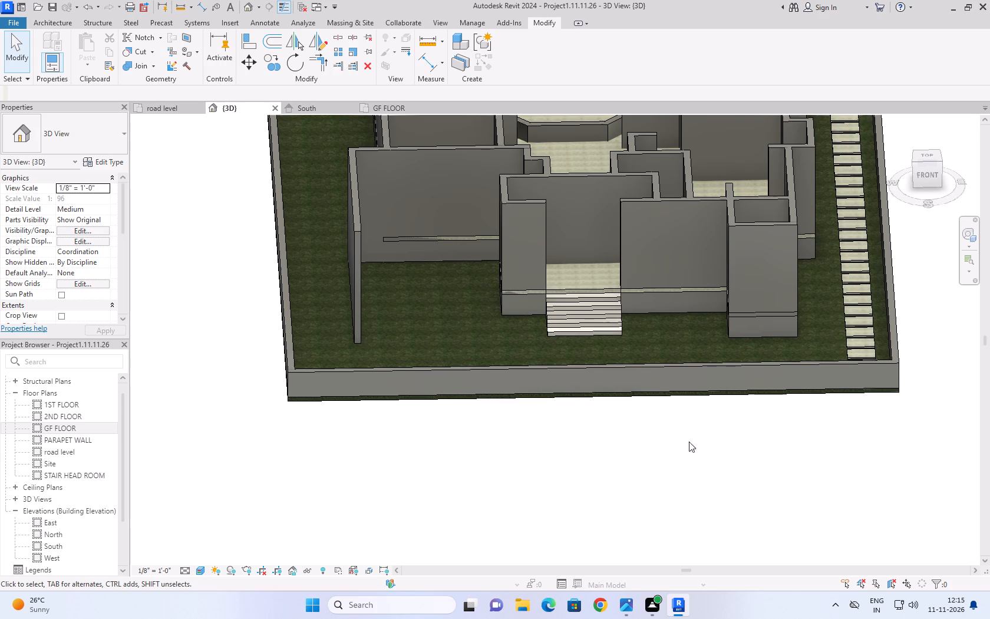
left_click(147, 112)
scroll(562, 274, "down", 4)
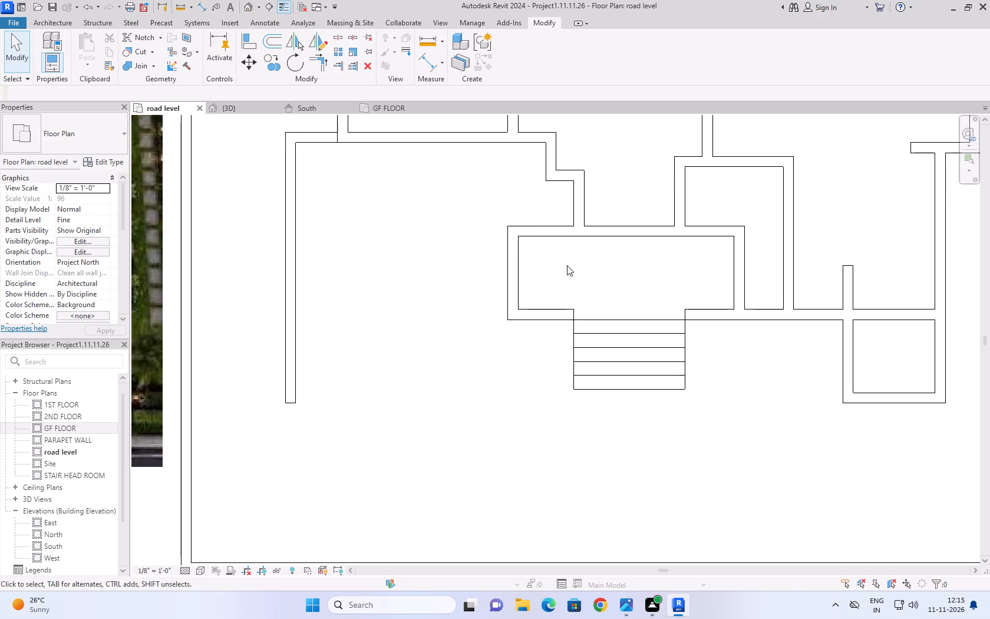
scroll(567, 265, "down", 4)
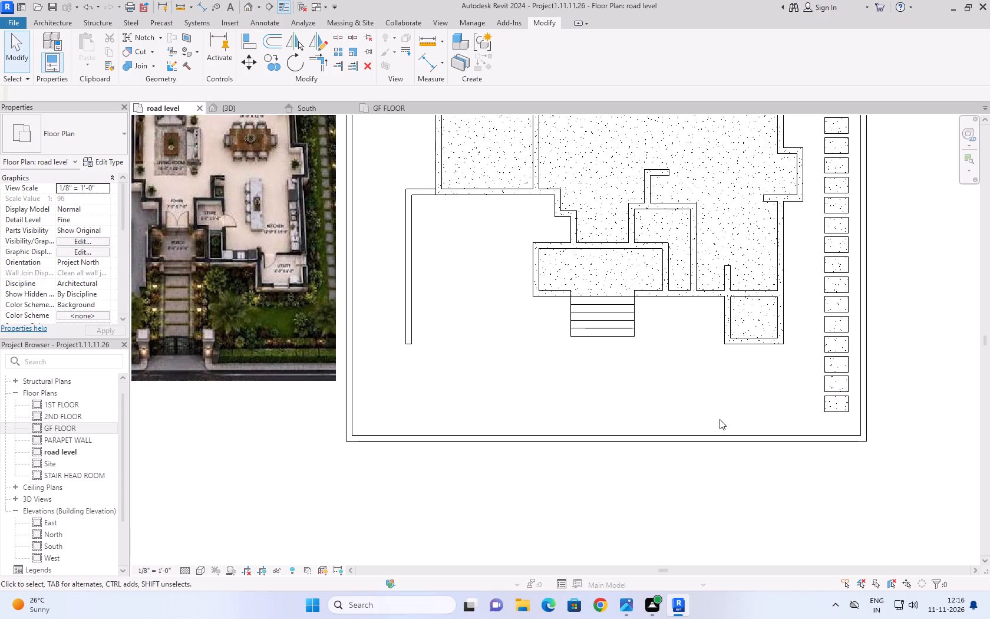
left_click(602, 333)
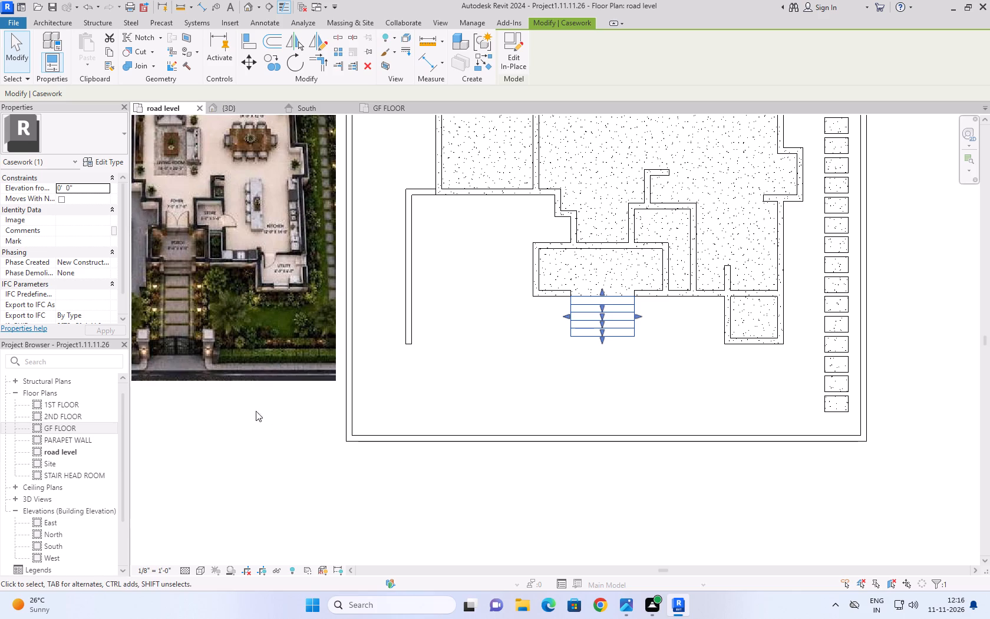
left_click(607, 370)
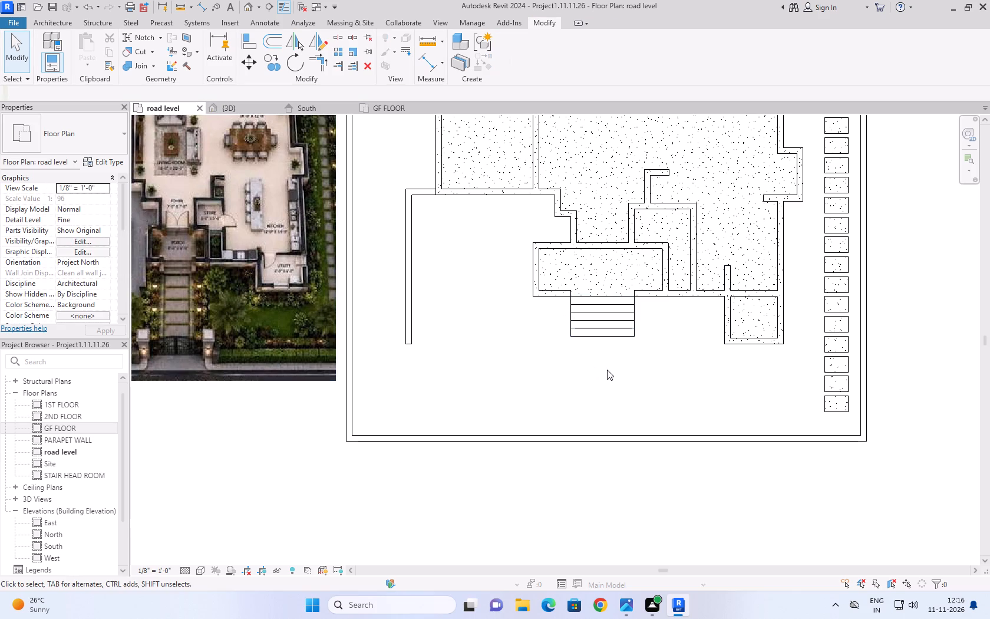
Examine the entrance steps up close in the 3D view, from the side and the front, where they meet the porch slab.
left_click(234, 107)
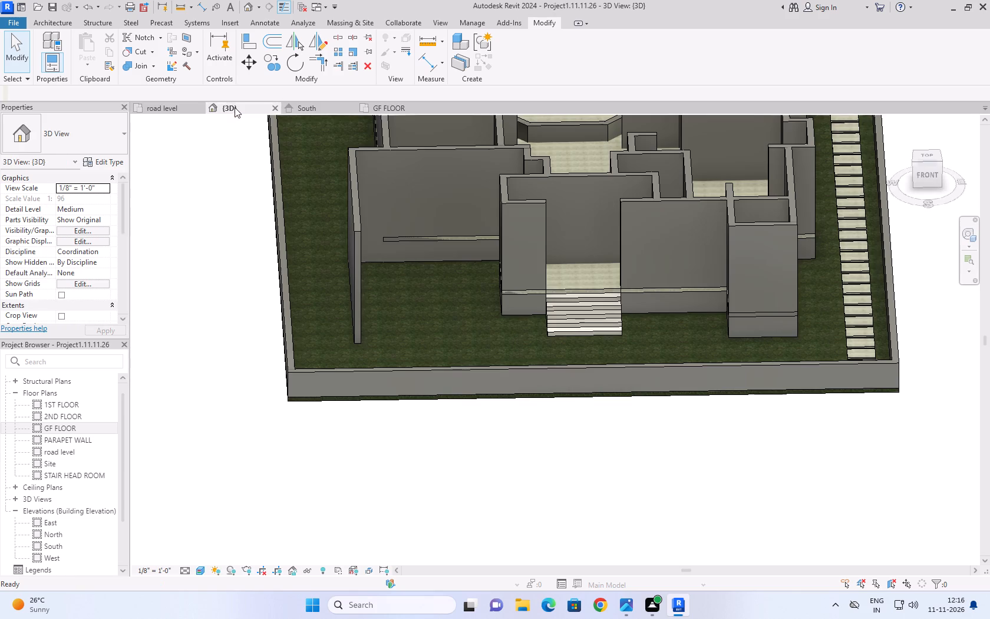
scroll(618, 420, "up", 4)
middle_click_drag(667, 281, 643, 445)
scroll(560, 400, "up", 4)
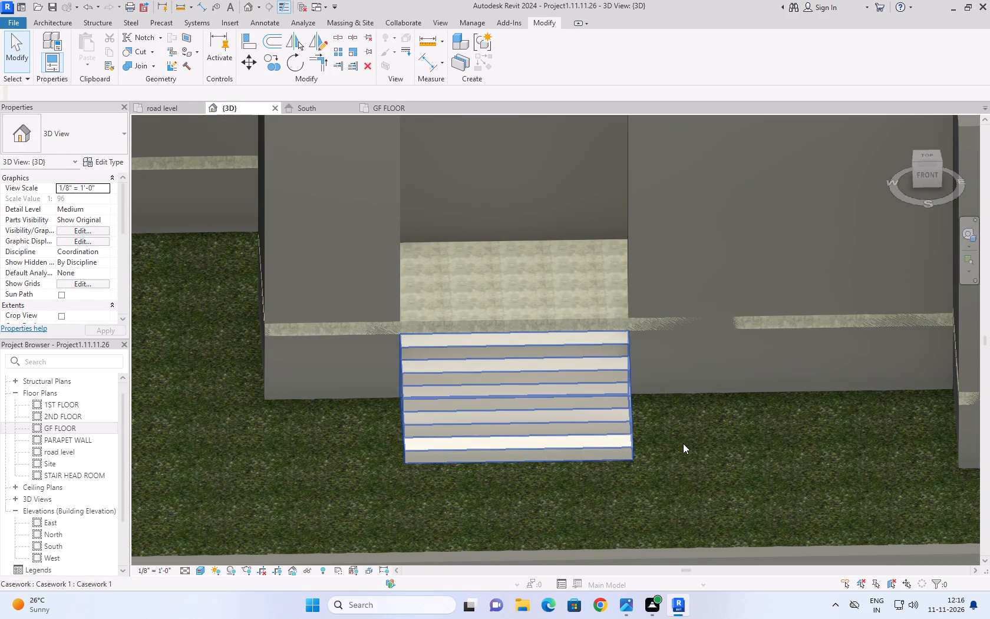
middle_click_drag(685, 443, 494, 454, "shift")
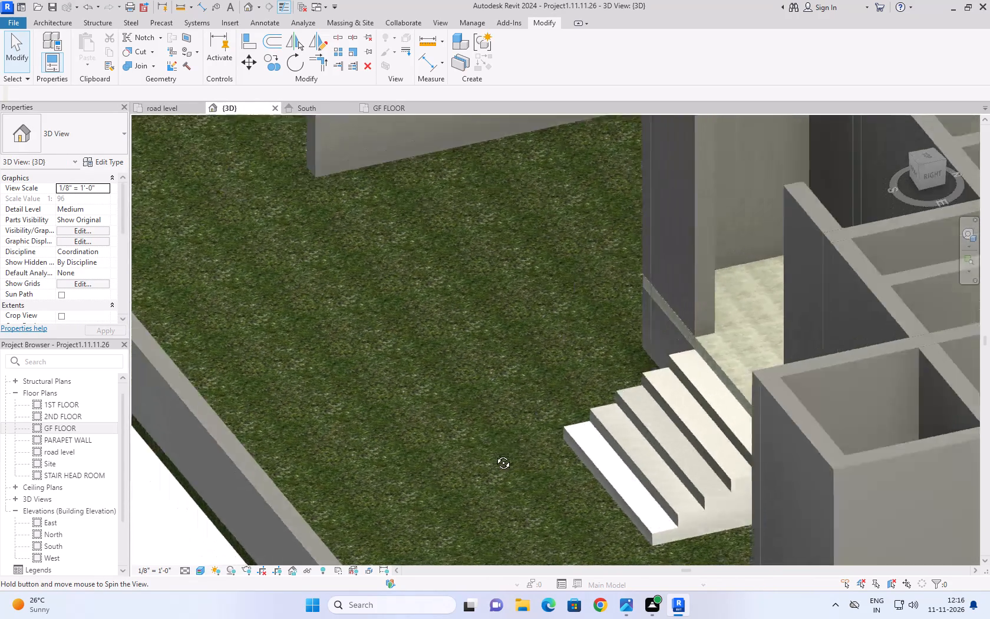
middle_click_drag(494, 454, 529, 516, "shift")
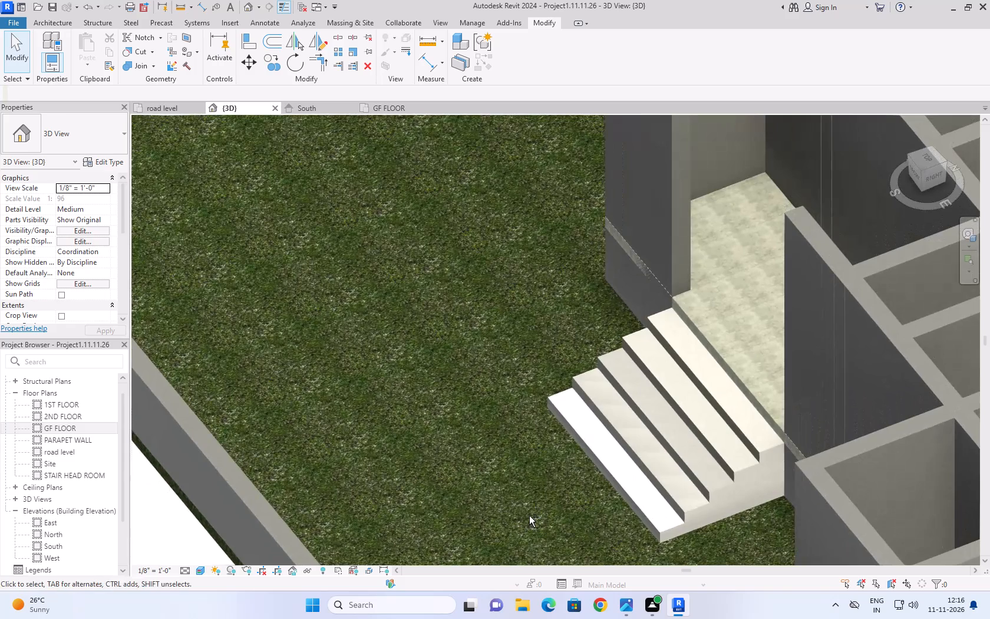
middle_click_drag(553, 496, 641, 480, "shift")
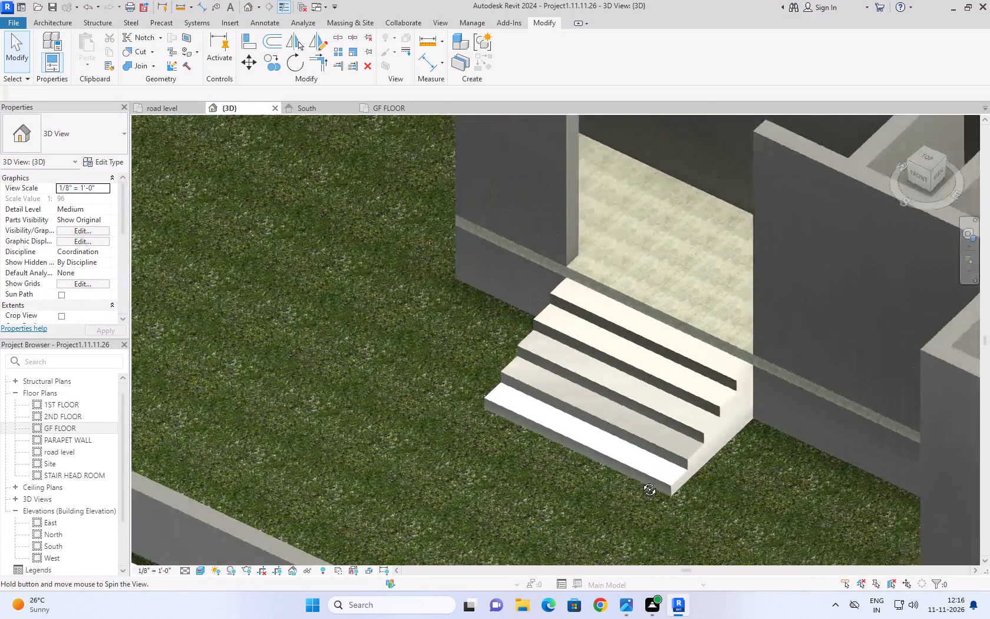
middle_click_drag(641, 480, 741, 426, "shift")
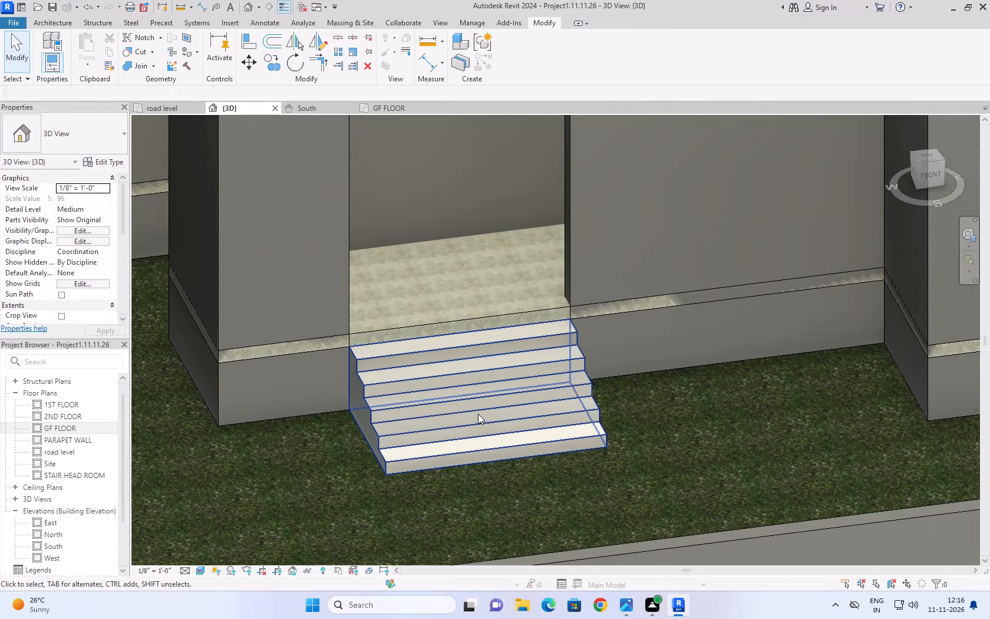
Edit the entrance steps in place, assign the cast concrete material to their extrusion by searching "cast", and finish the model.
left_click(478, 414)
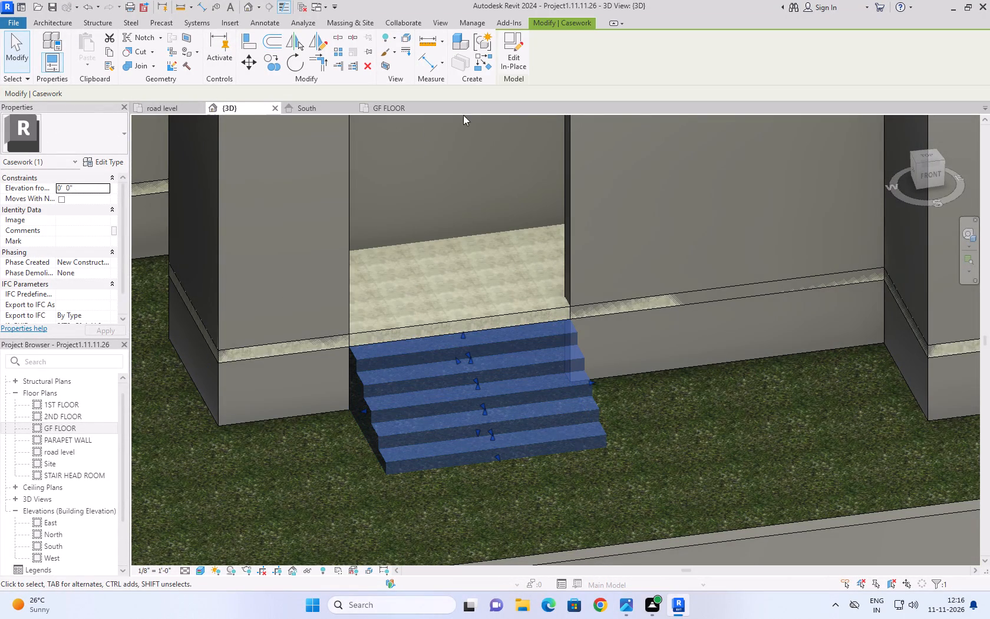
left_click(516, 67)
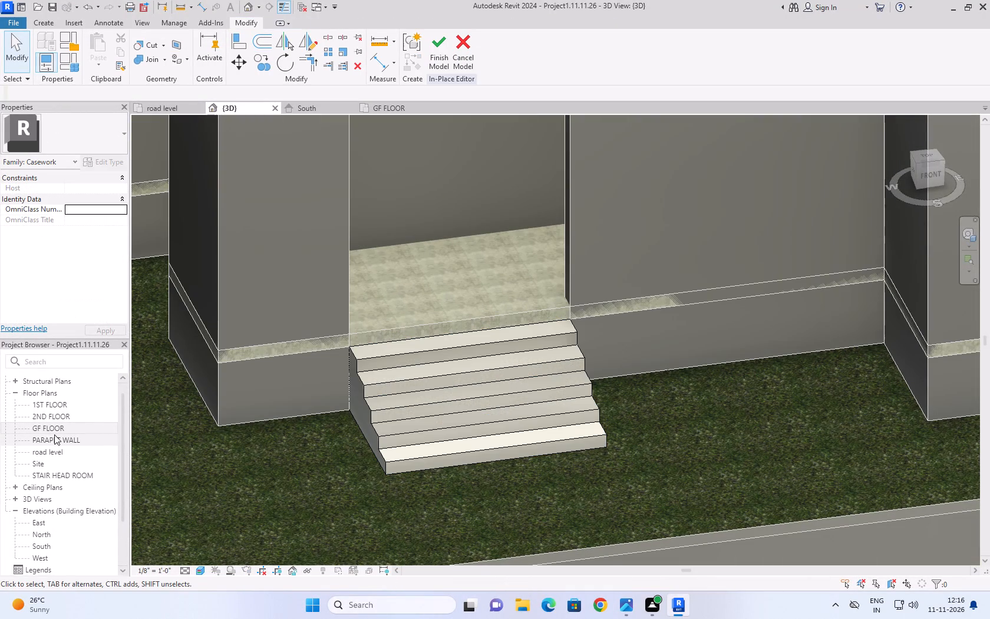
left_click(444, 415)
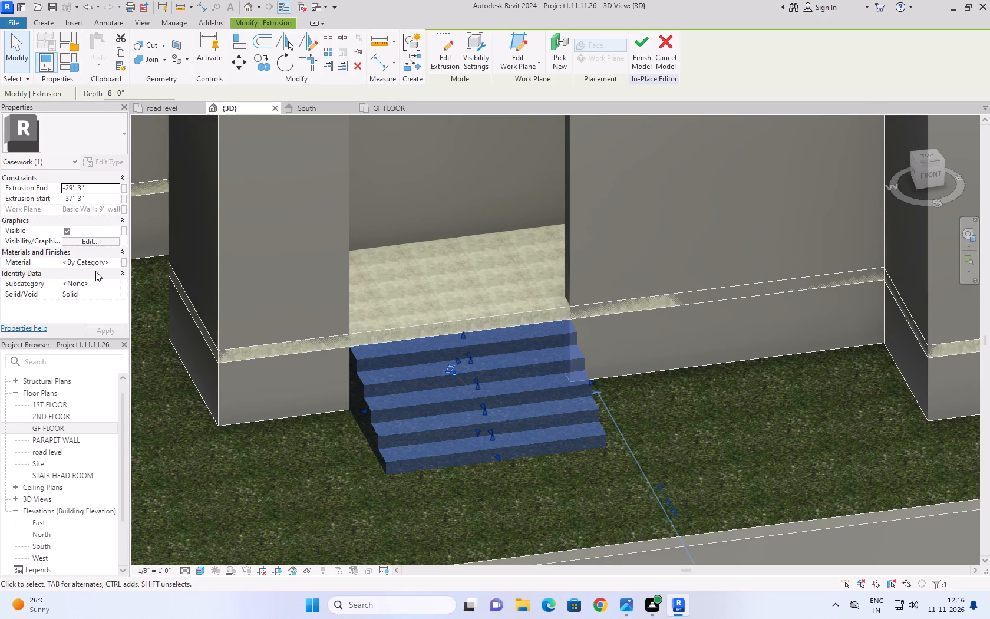
left_click(110, 262)
double_click(113, 260)
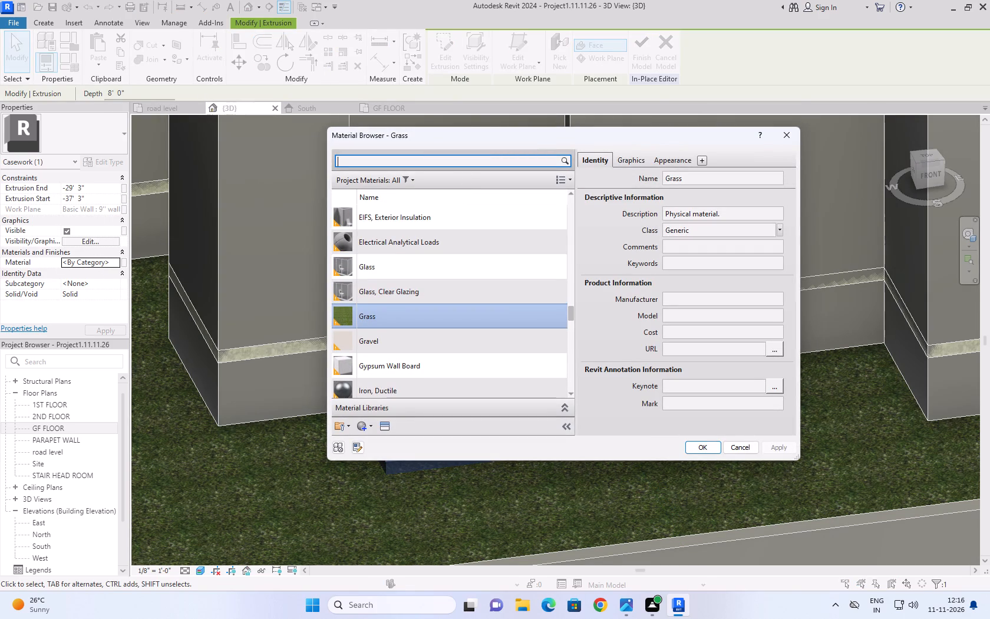
left_click(461, 160)
key("c")
type("as")
key("t")
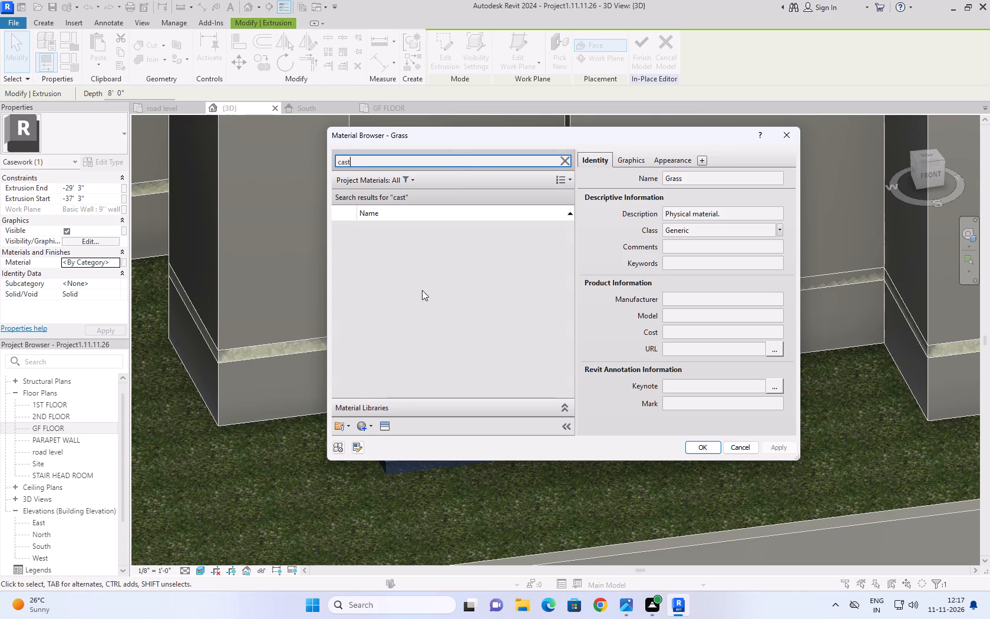
left_click(410, 237)
left_click(707, 450)
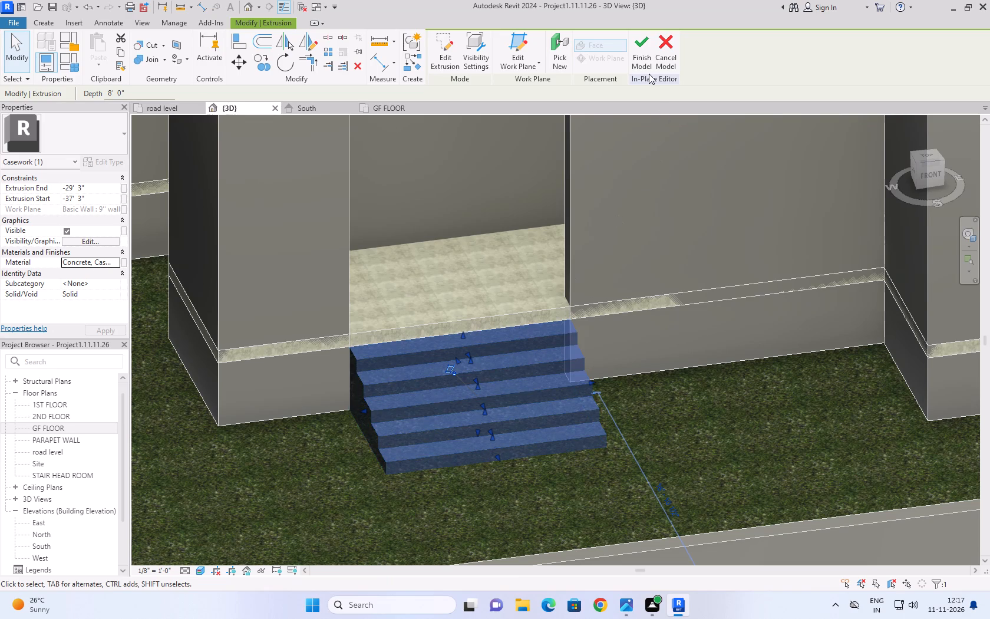
left_click(646, 58)
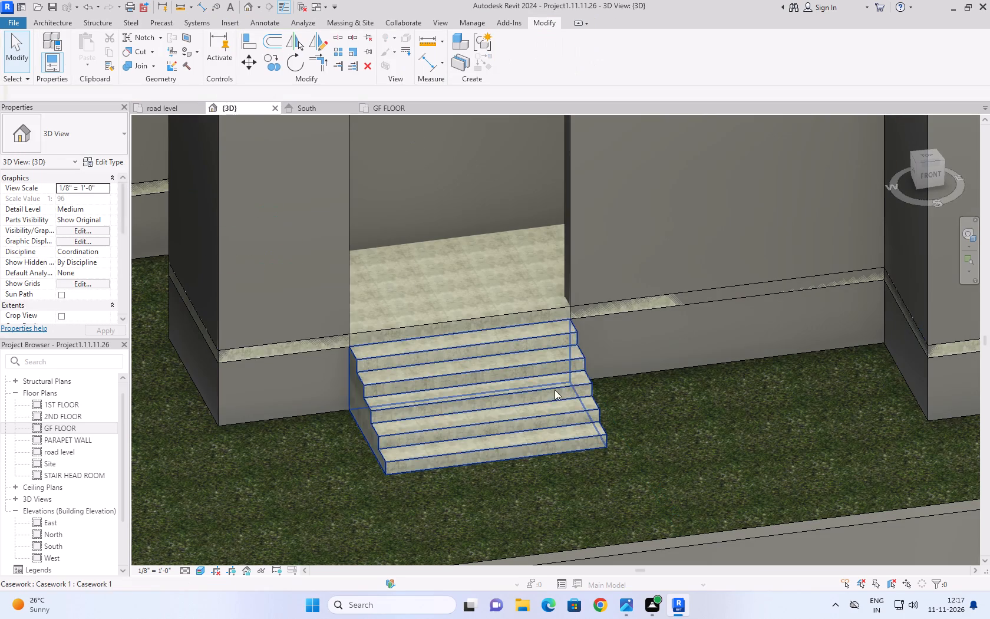
Review the entrance steps within the whole house from the 3D home view, and return to the road level plan.
scroll(550, 382, "down", 7)
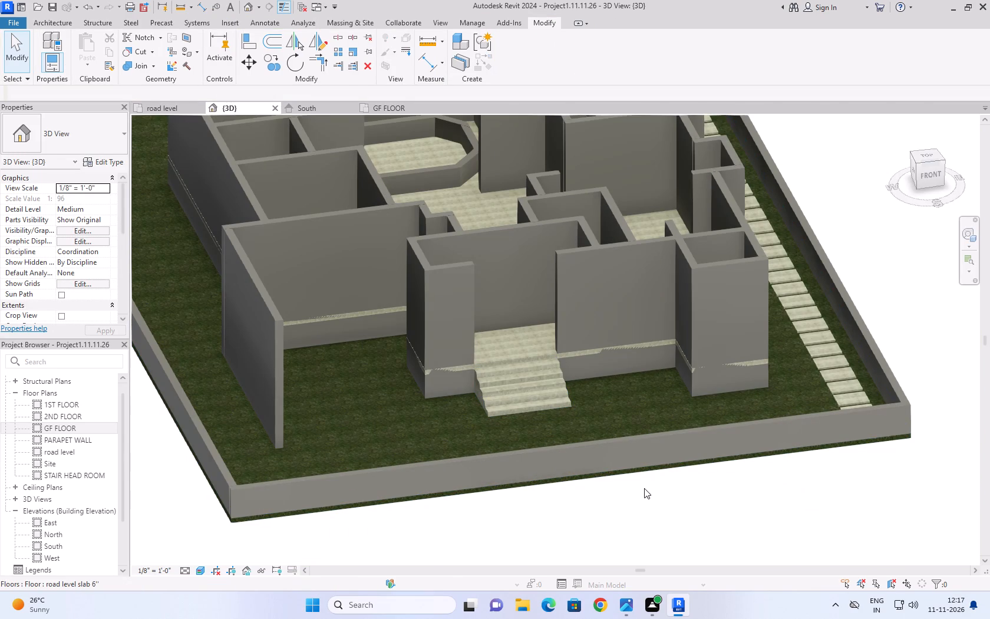
left_click(910, 259)
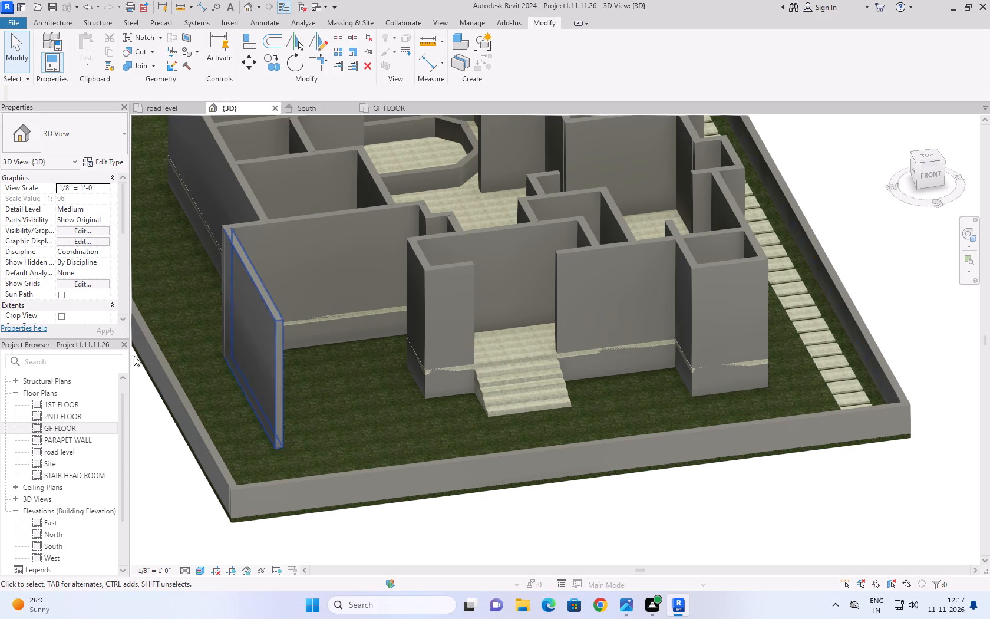
left_click(21, 64)
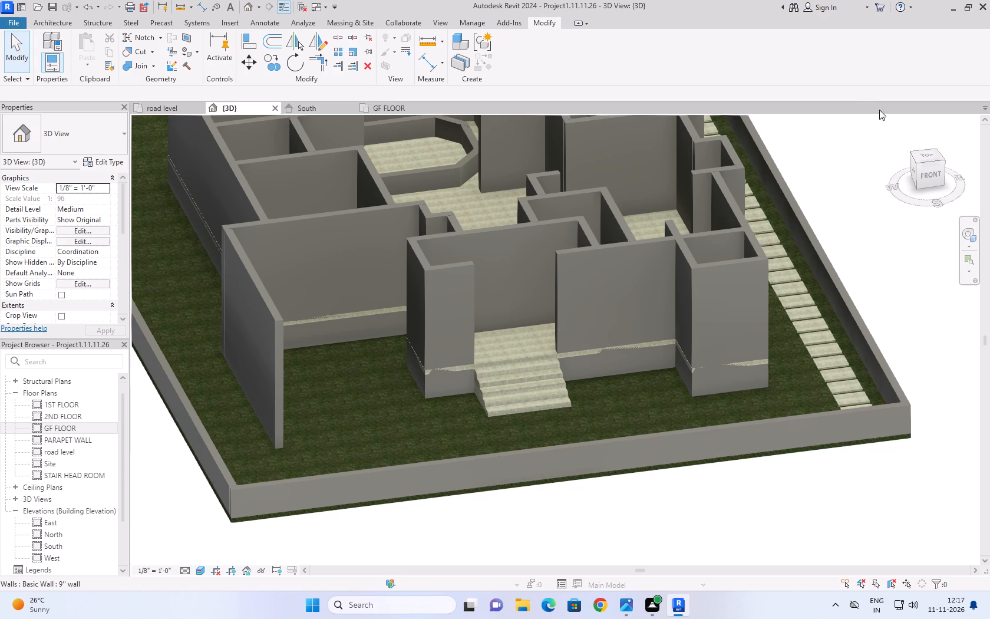
left_click(896, 126)
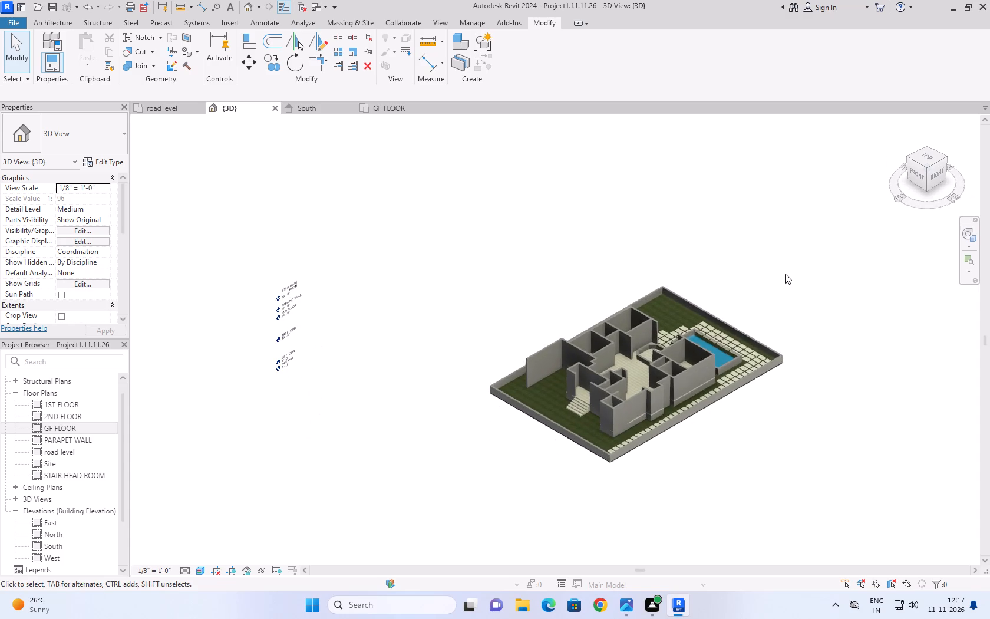
scroll(562, 395, "up", 7)
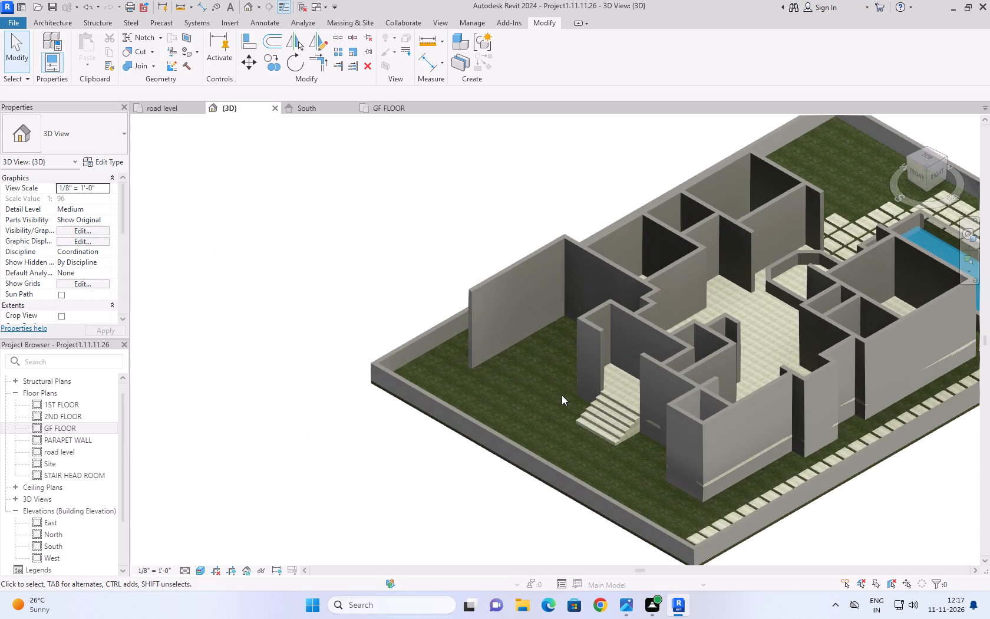
left_click(170, 111)
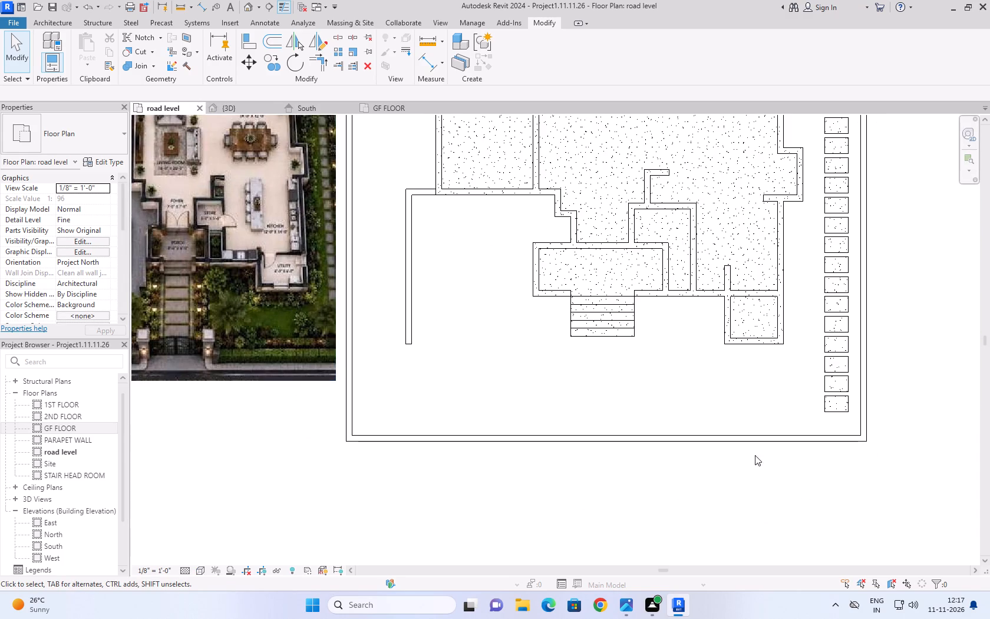
Edit the boundary of the stone 2'' paver floor, copy its front-most paver outline in front of the utility block, and finish the edit.
left_click_drag(855, 396, 810, 422)
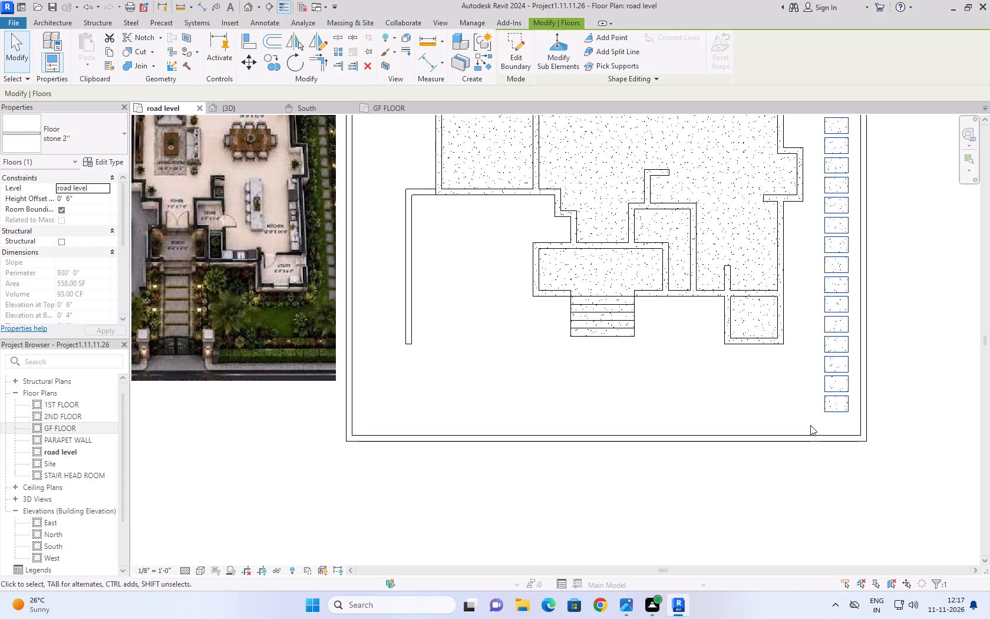
left_click(830, 489)
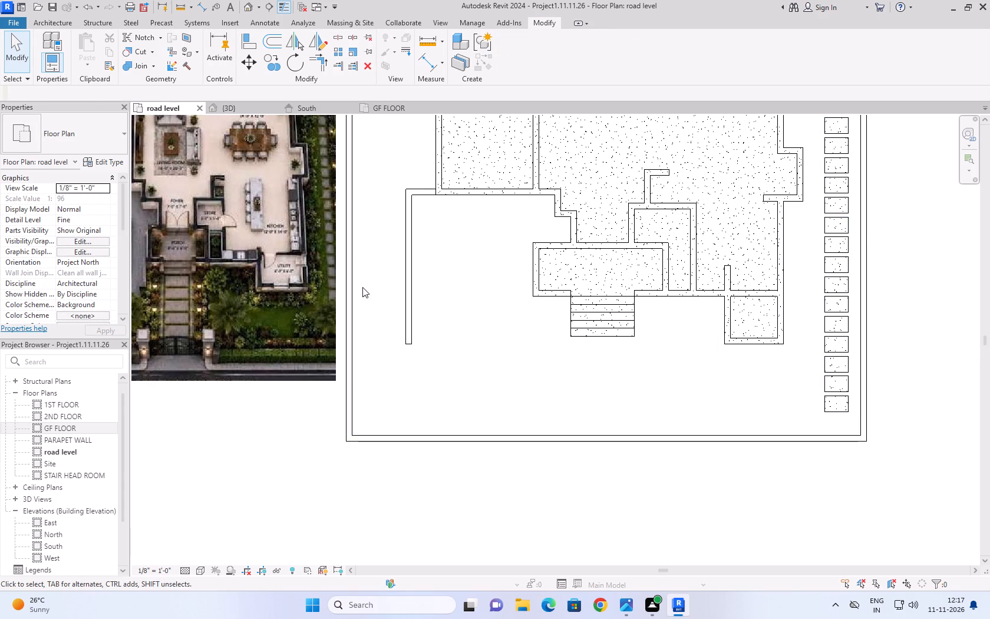
left_click_drag(853, 396, 840, 414)
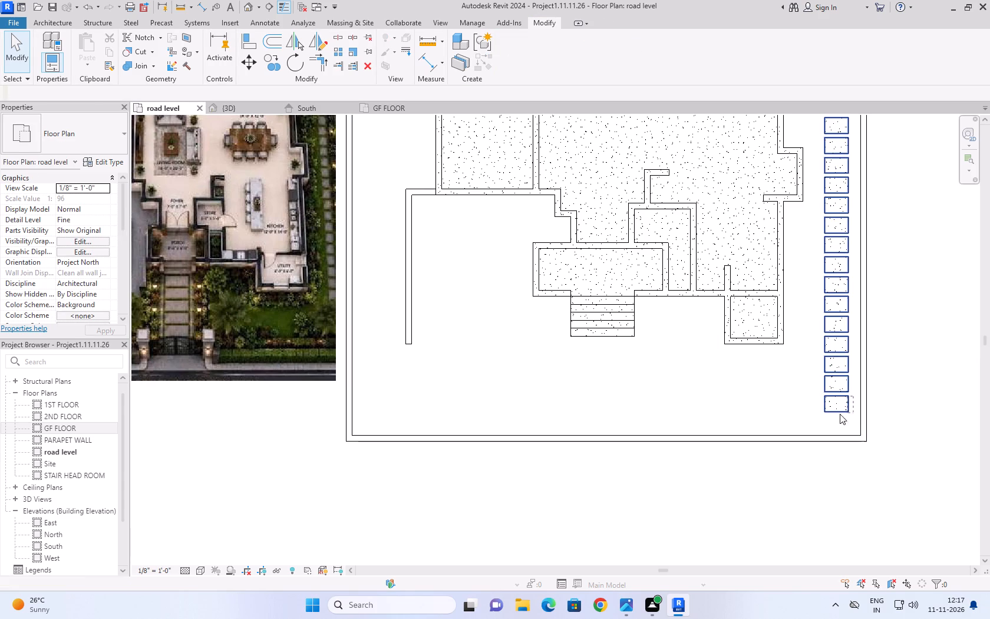
left_click_drag(840, 414, 809, 417)
left_click(809, 417)
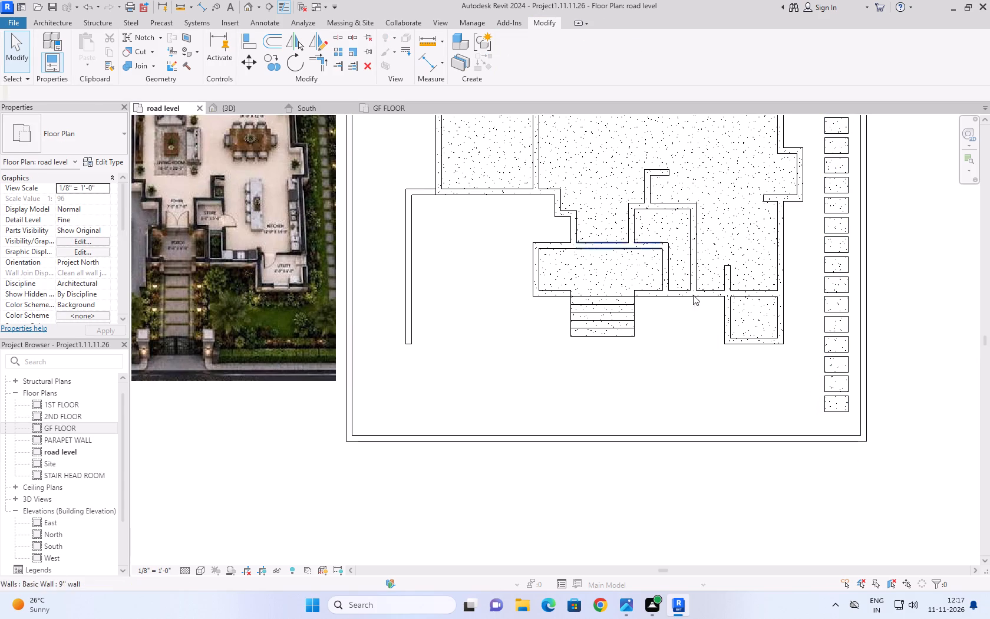
left_click(841, 383)
left_click(841, 373)
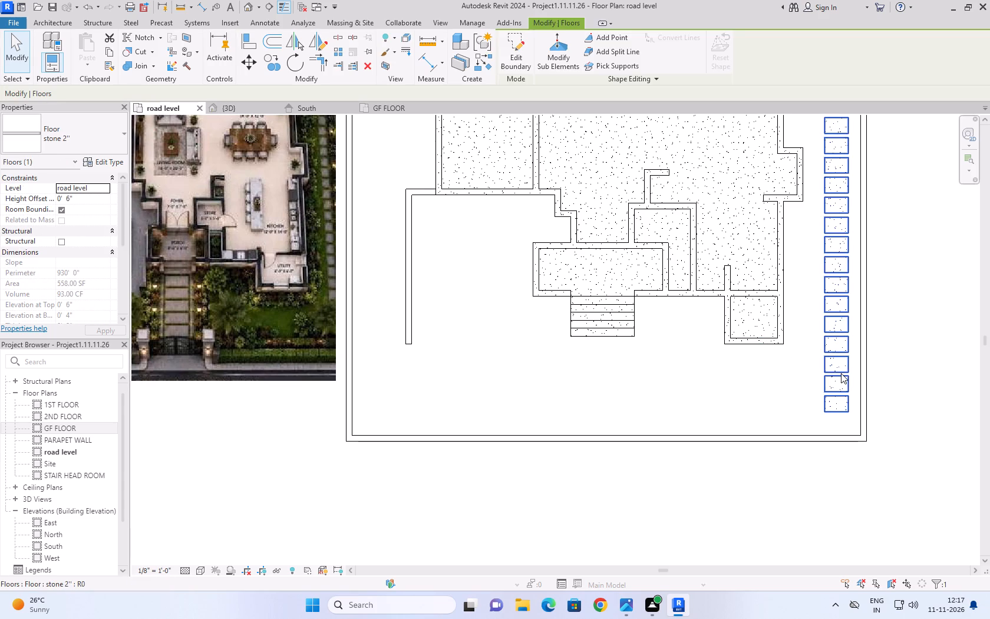
left_click(509, 71)
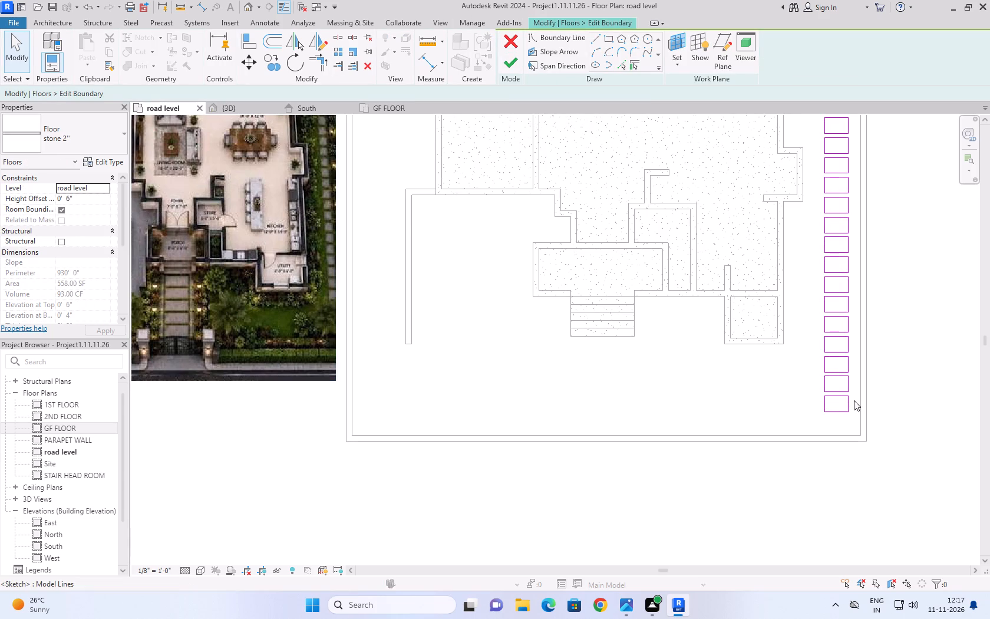
left_click_drag(854, 397, 819, 415)
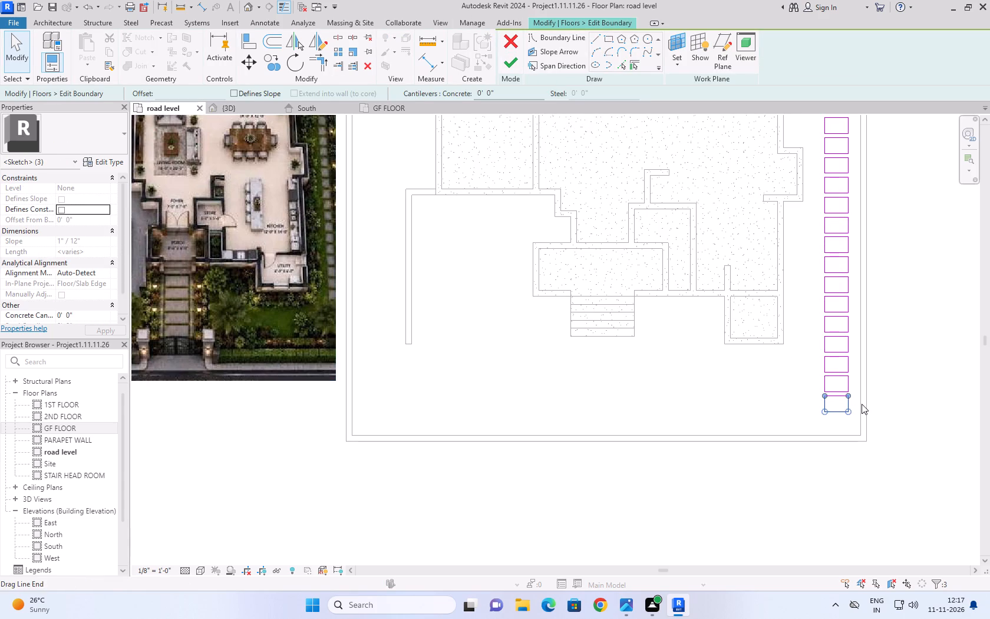
scroll(862, 404, "up", 9)
left_click(831, 371)
left_click_drag(831, 369, 815, 401)
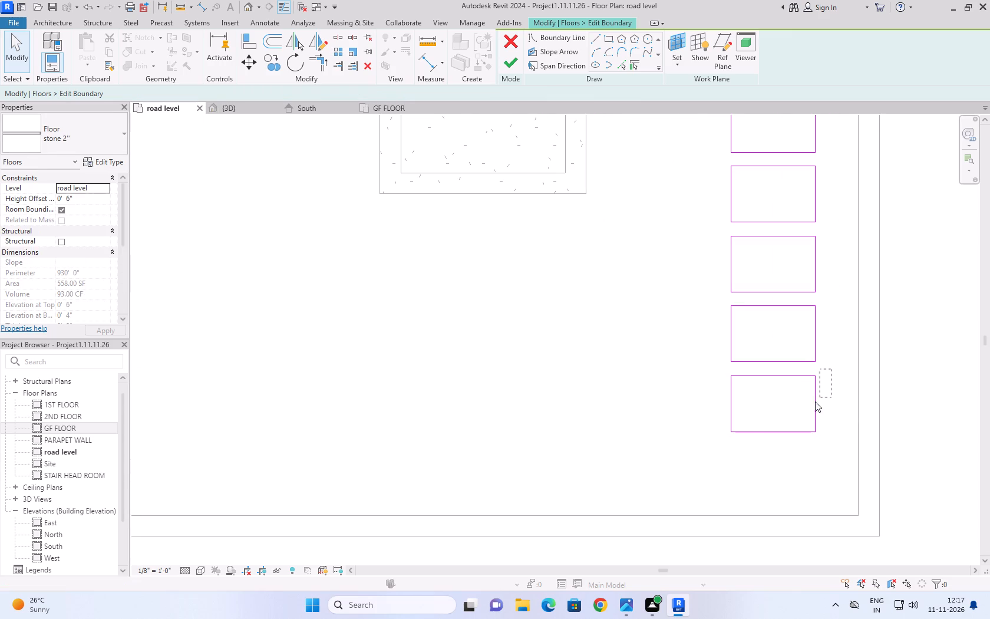
left_click_drag(815, 401, 699, 456)
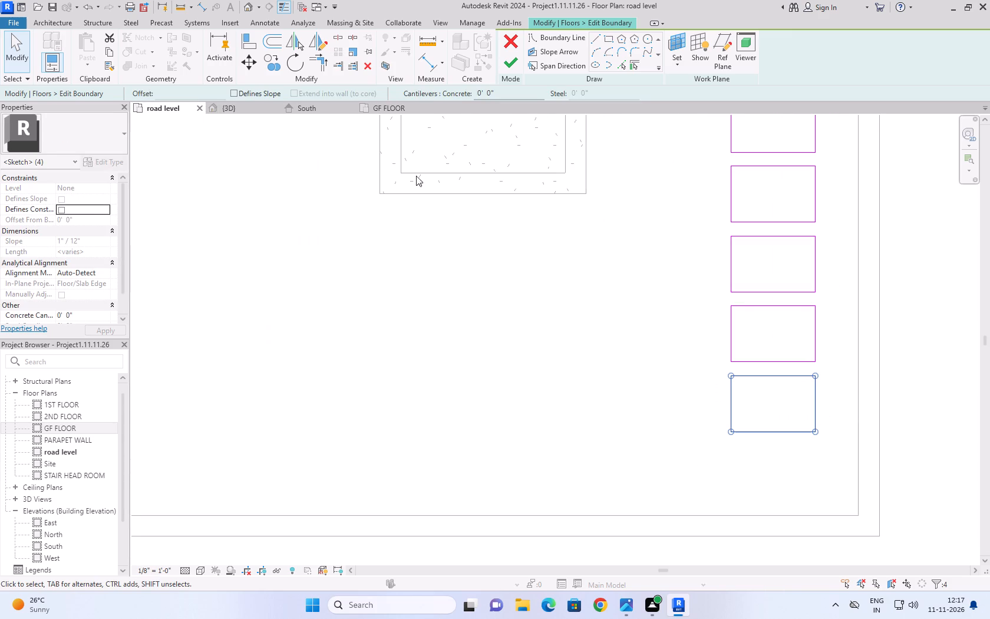
left_click(266, 66)
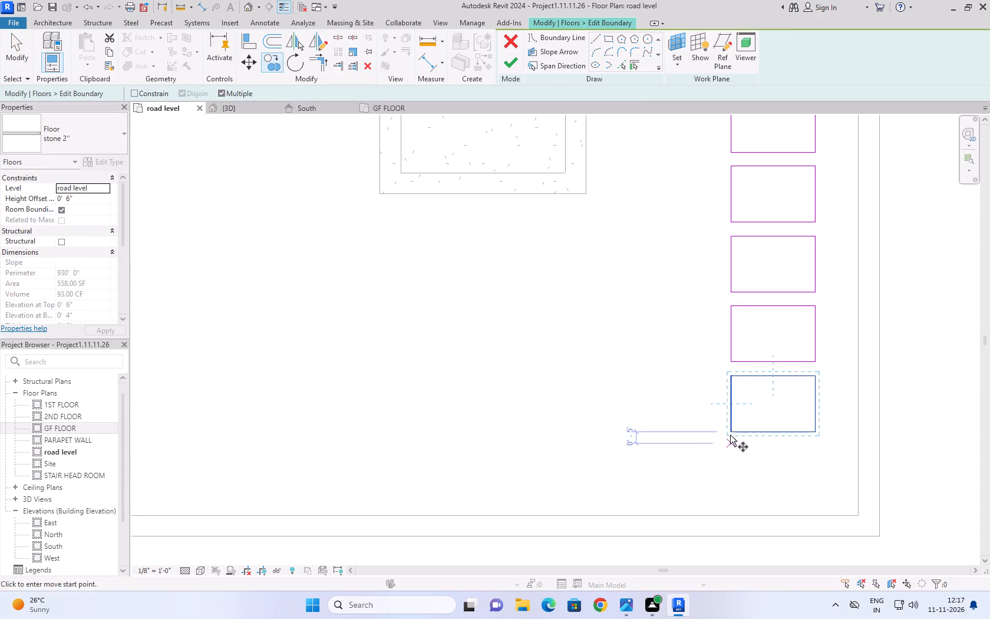
left_click(729, 432)
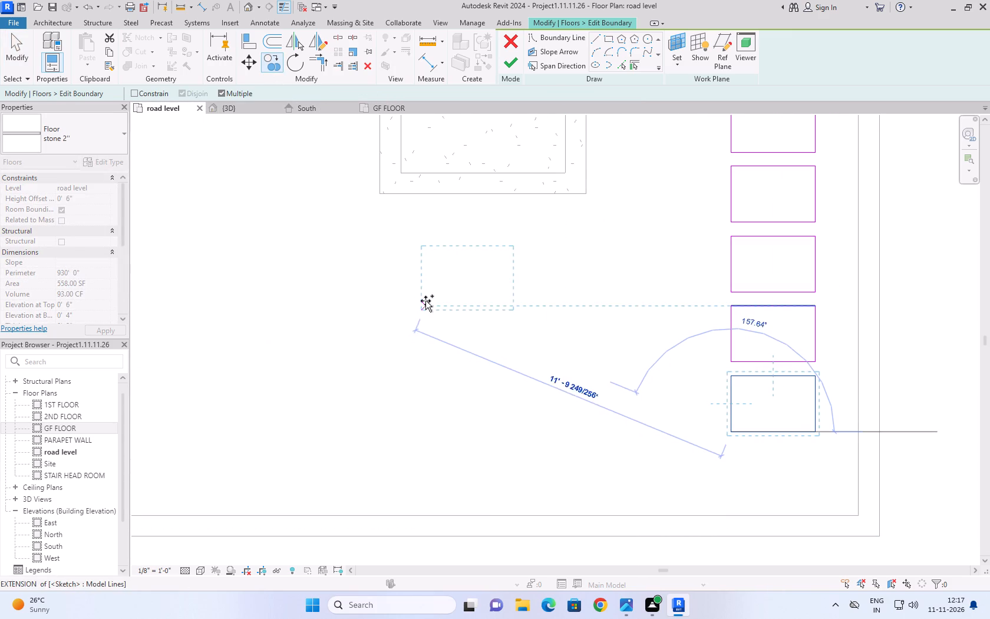
left_click(428, 276)
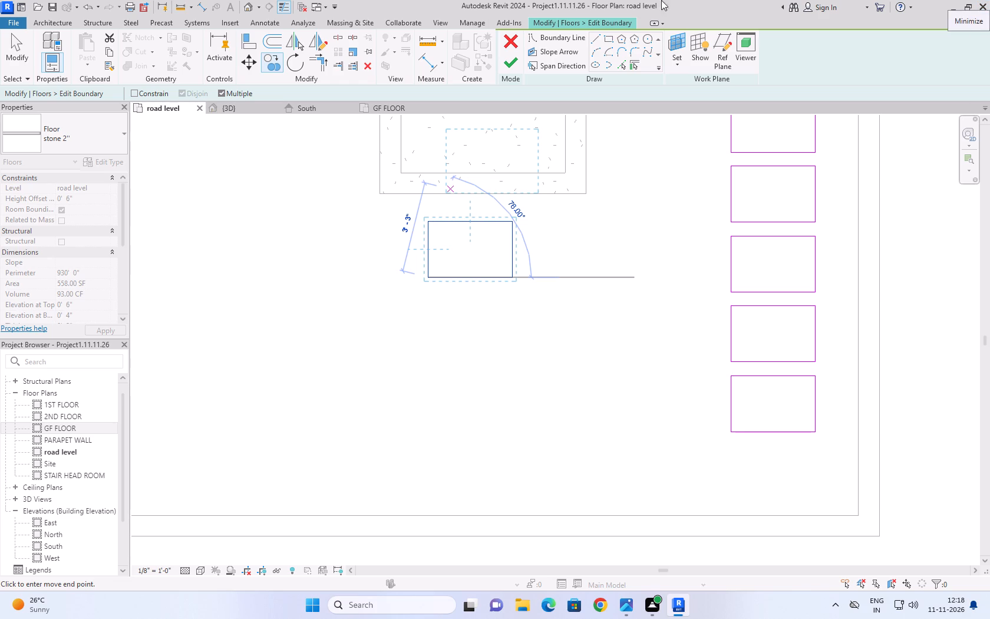
scroll(549, 0, "up", 1)
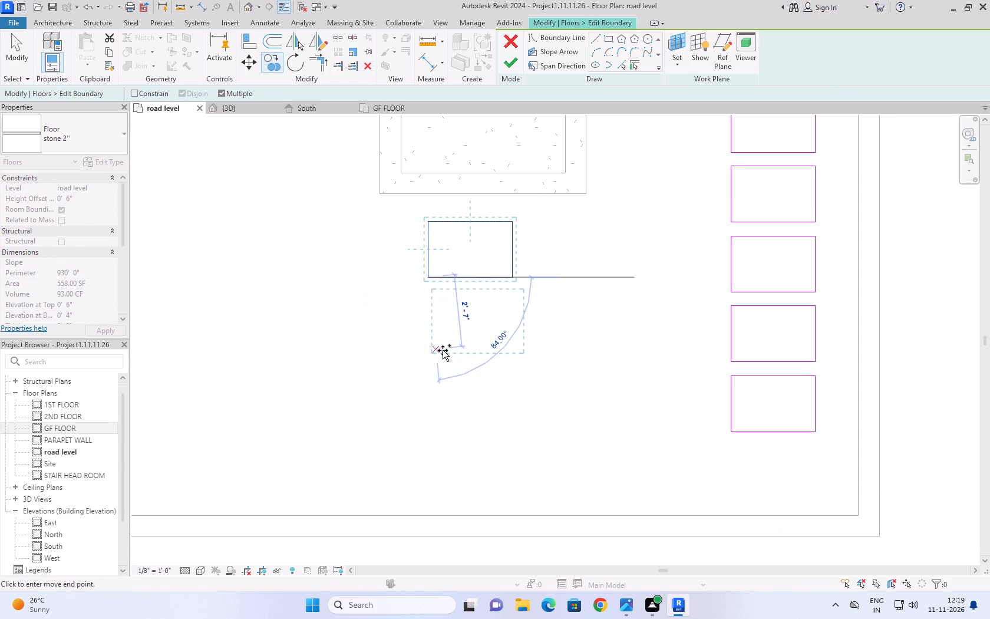
key("Escape")
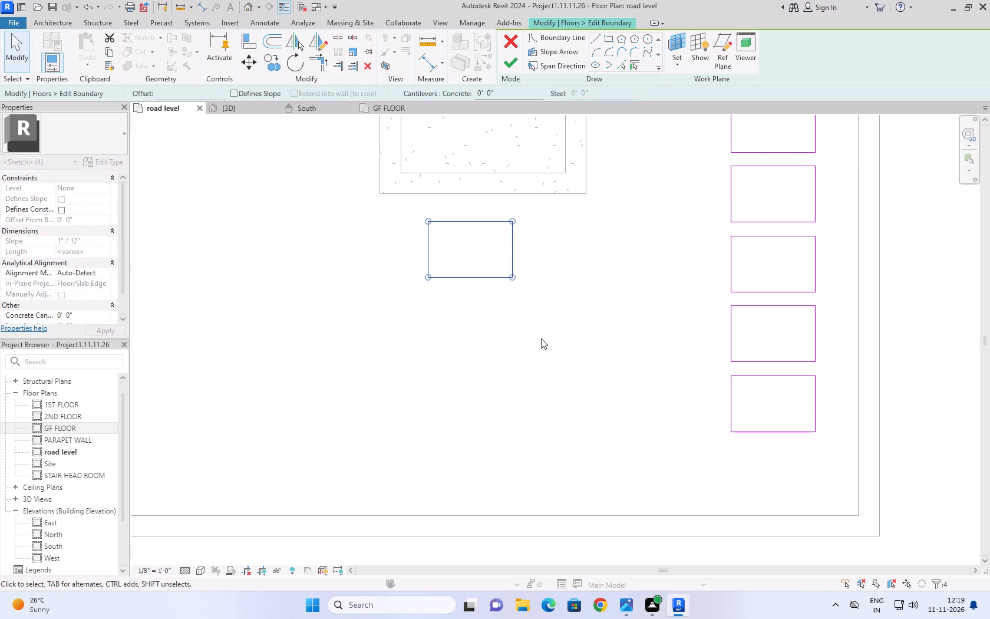
key("Escape")
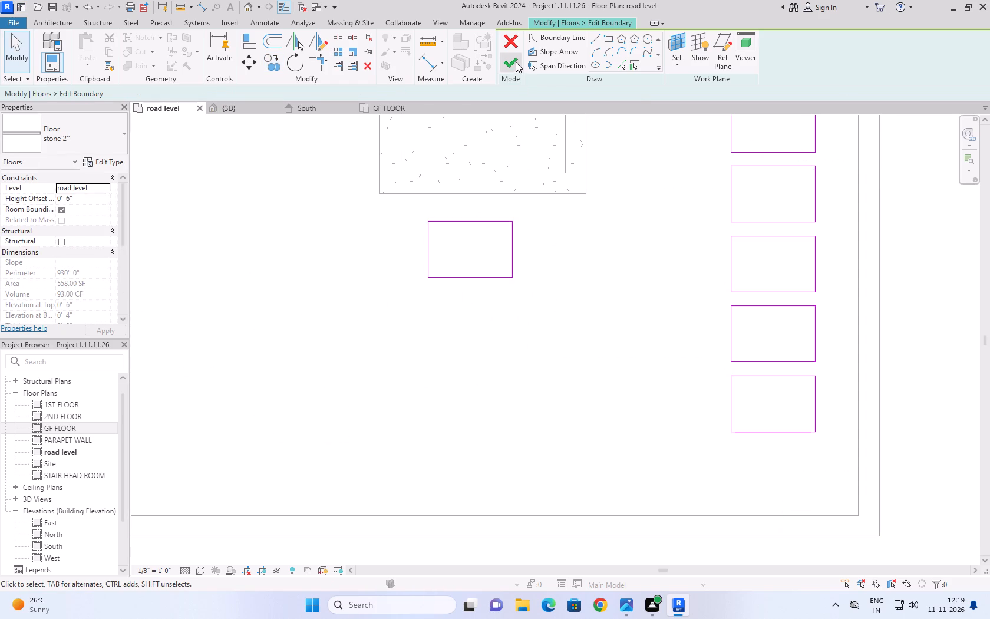
left_click(516, 62)
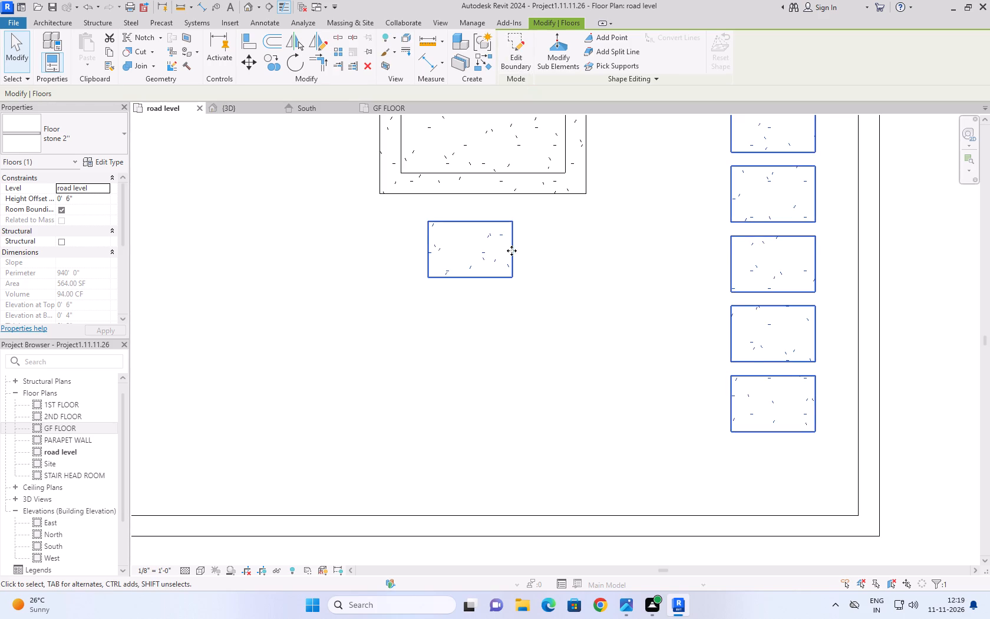
key("Escape")
key("Escape")
Reopen the paver floor's boundary and widen the copied outline to 4'-0" by moving its edge nearest the paver row.
left_click(509, 246)
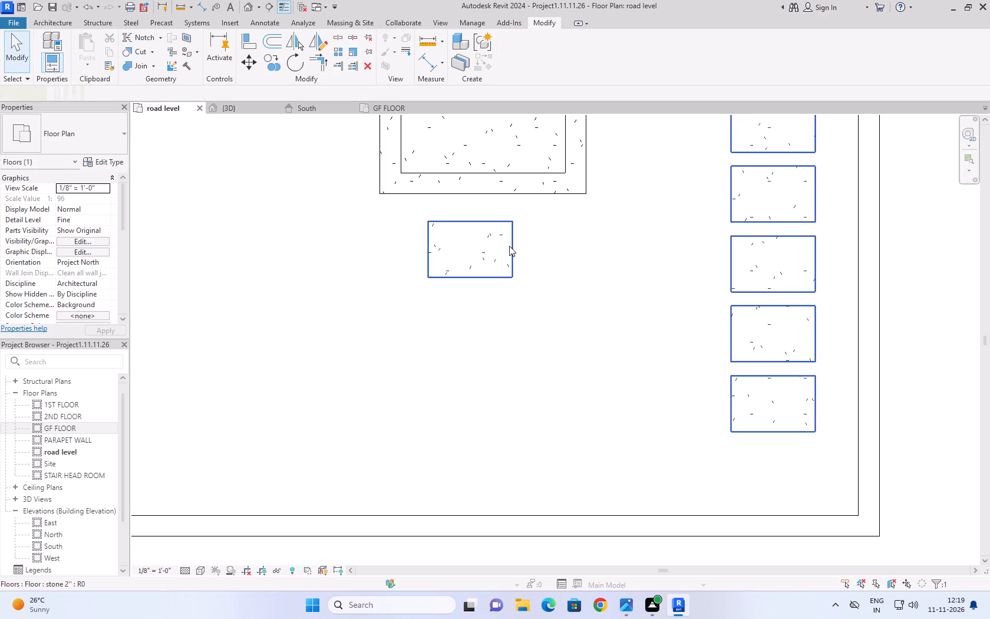
left_click(511, 67)
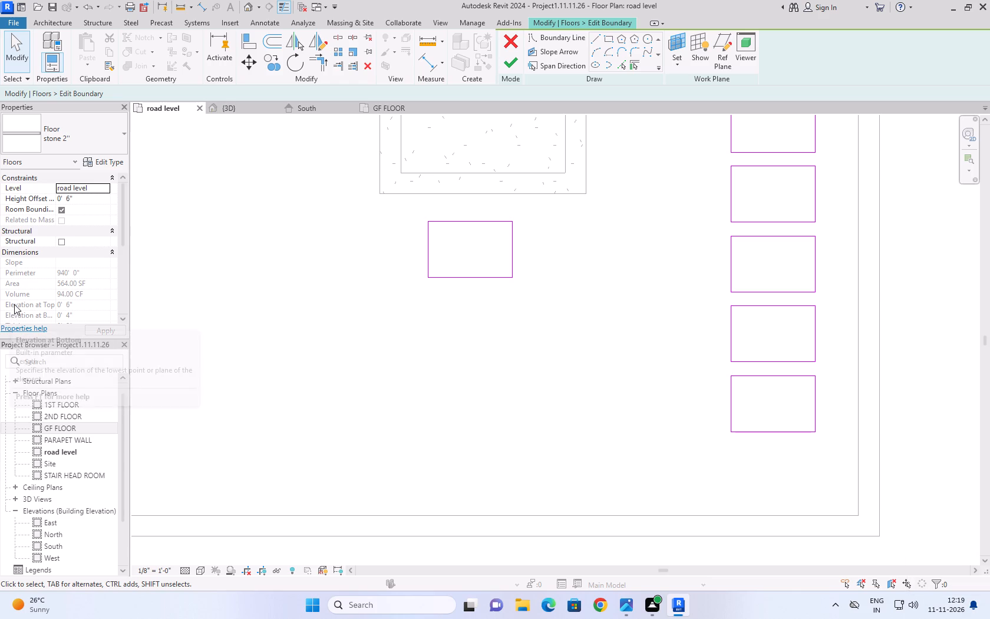
scroll(19, 298, "up", 1)
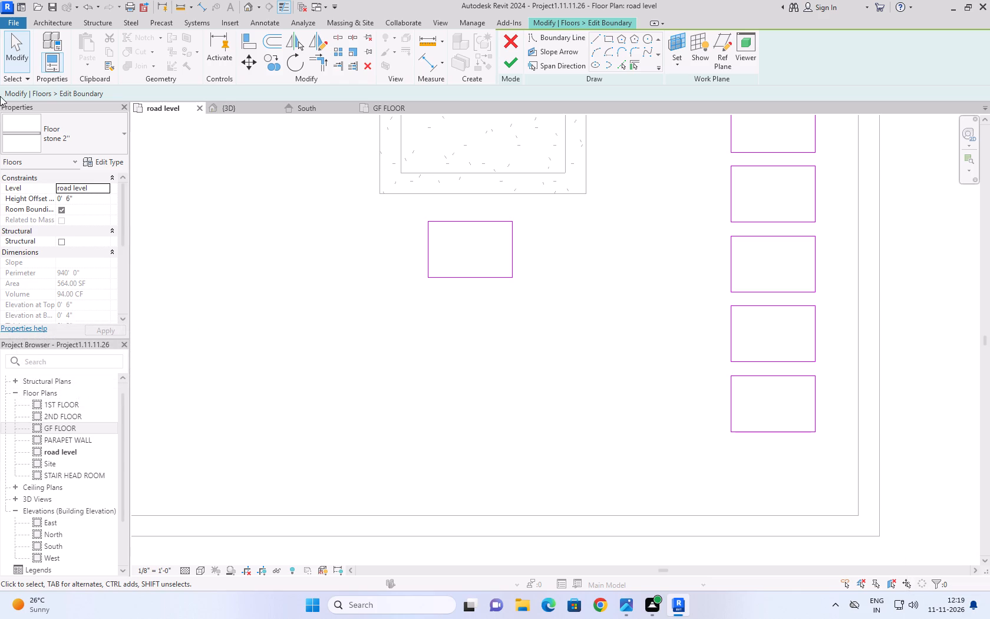
left_click(511, 240)
key("Right")
key("Right")
key("Right")
key("Right")
key("Right")
key("Right")
key("Right")
key("Right")
key("Right")
key("Right")
key("Right")
key("Right")
key("Right")
key("Right")
key("Right")
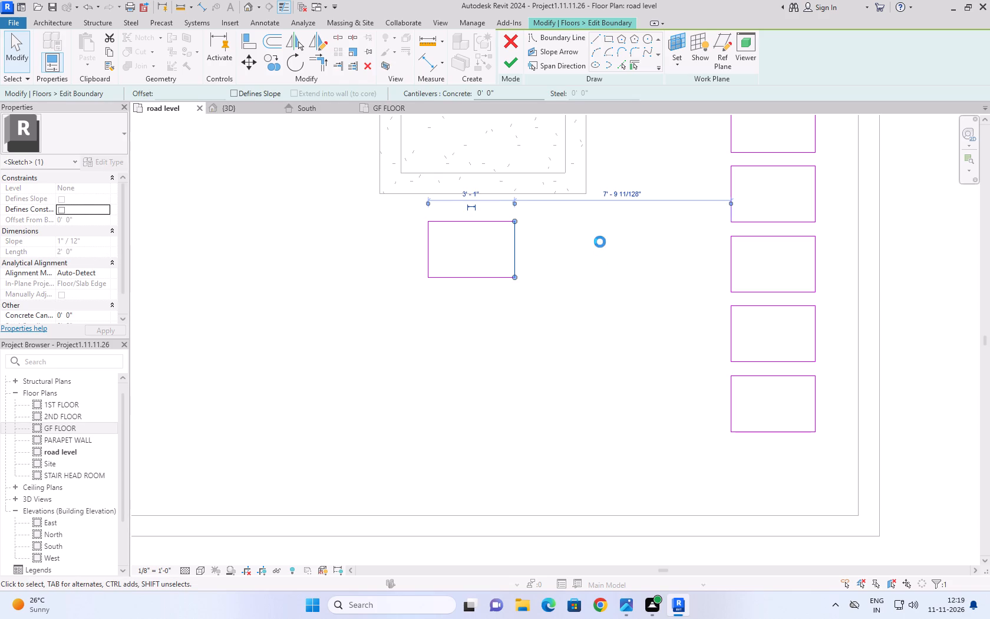
key("Right")
key("Right")
key("Right")
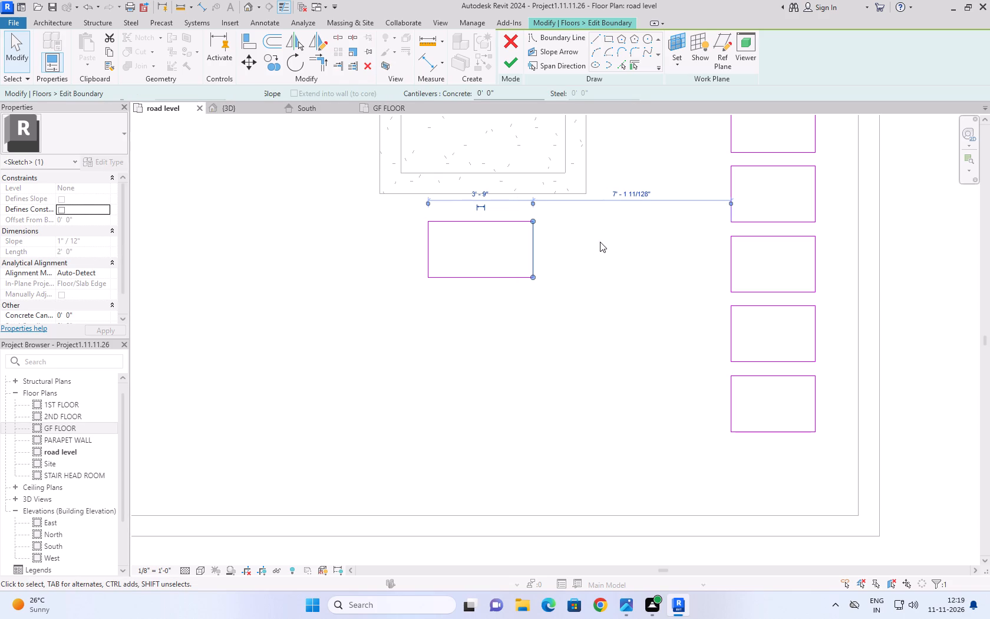
key("Right")
key("Right")
key("Right")
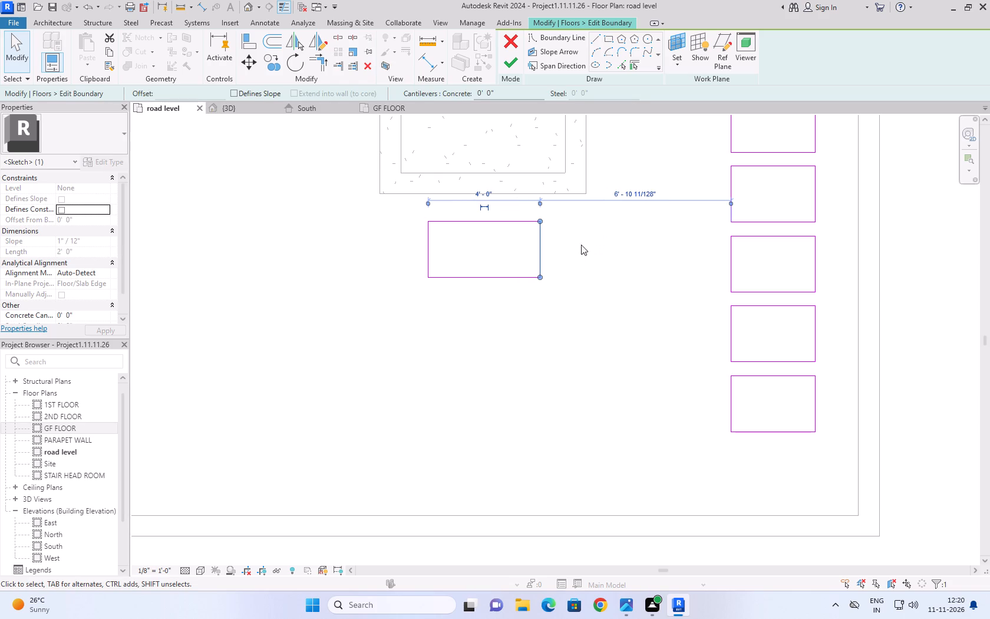
Extend the copied outline to a 5'-0" width by moving its edge farthest from the paver row outward.
left_click(476, 274)
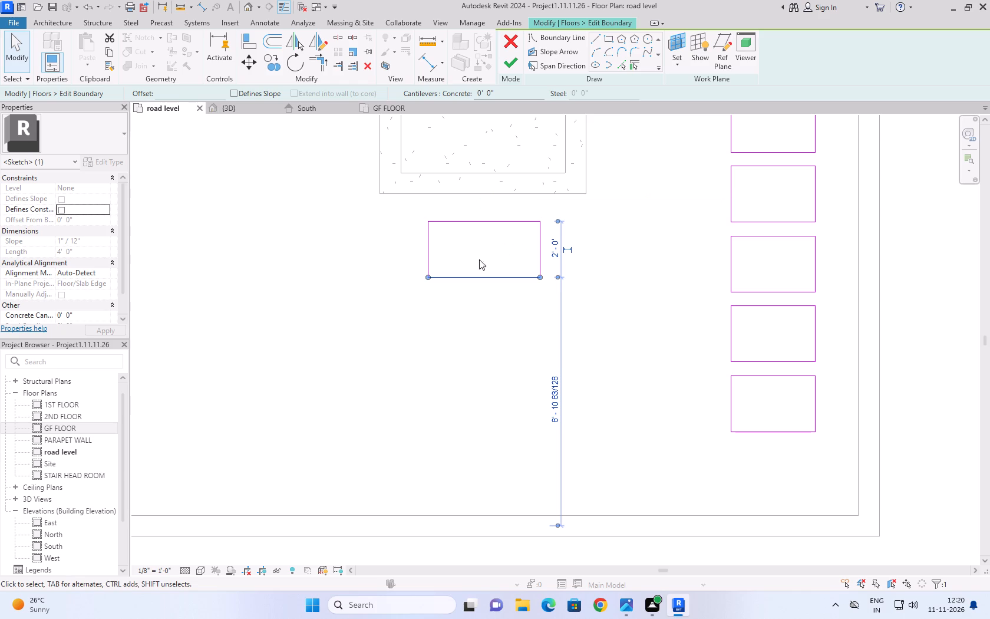
left_click(425, 241)
key("Left")
key("Left")
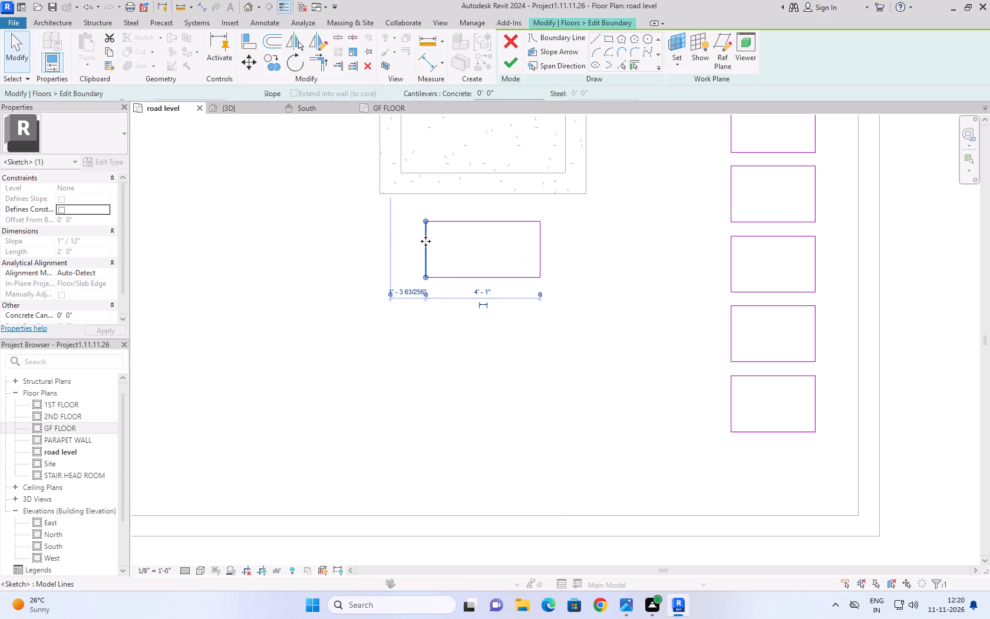
key("Left")
key("Left")
key("Left")
key("Left")
key("Left")
key("Left")
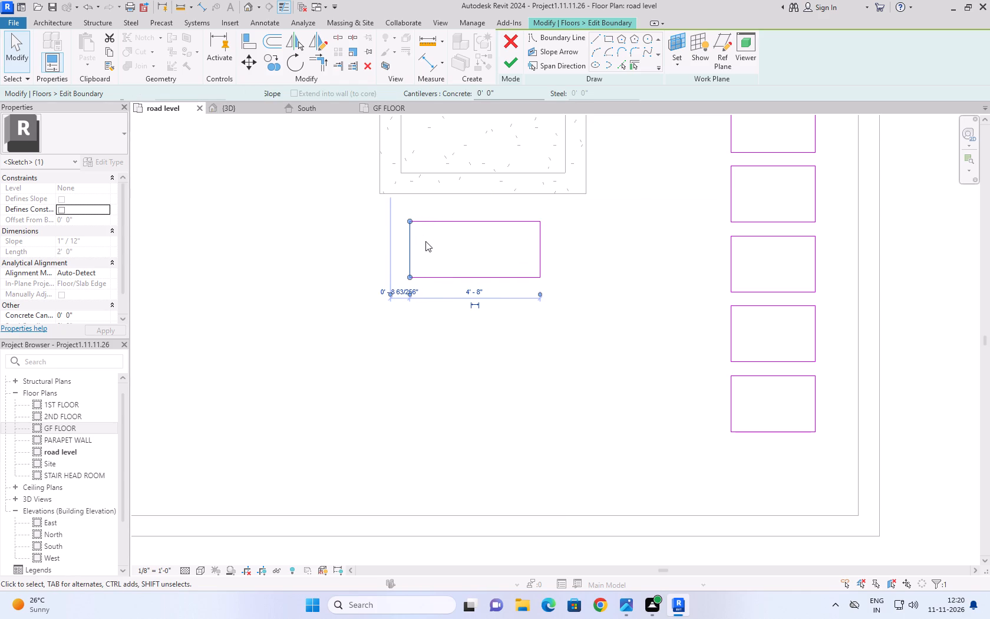
key("Left")
key("Left")
key("Left")
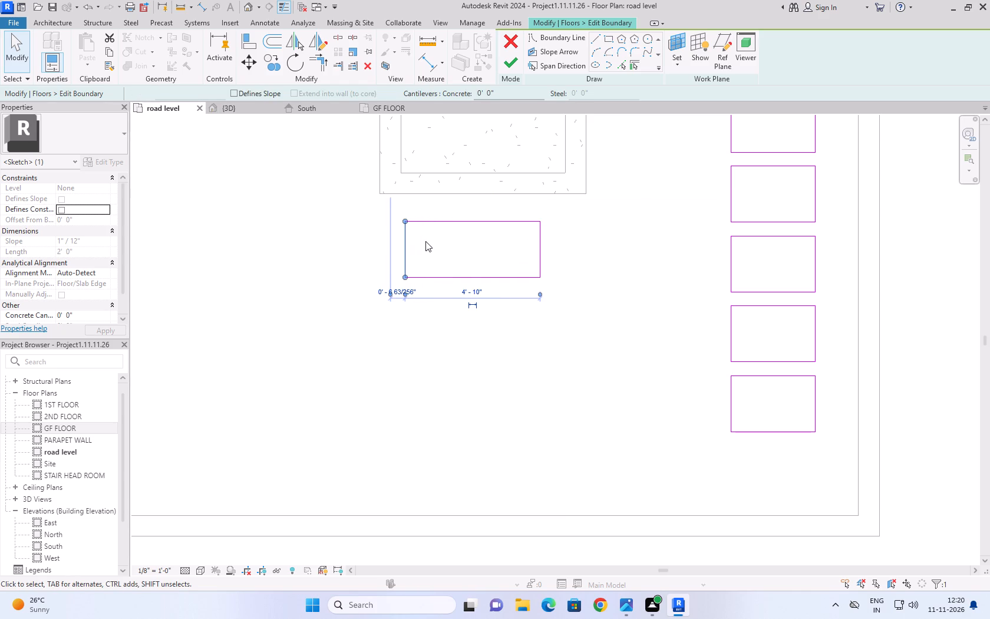
key("Left")
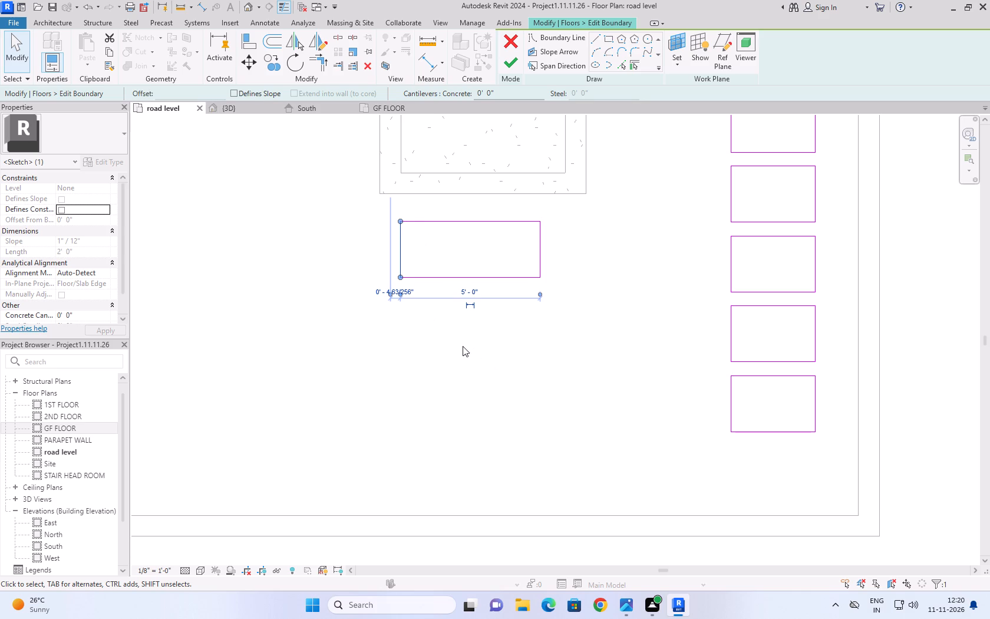
Deepen the copied outline to 3'-0" by moving its front edge toward the compound wall.
left_click(487, 278)
key("Down")
key("Down")
key("Down")
key("Down")
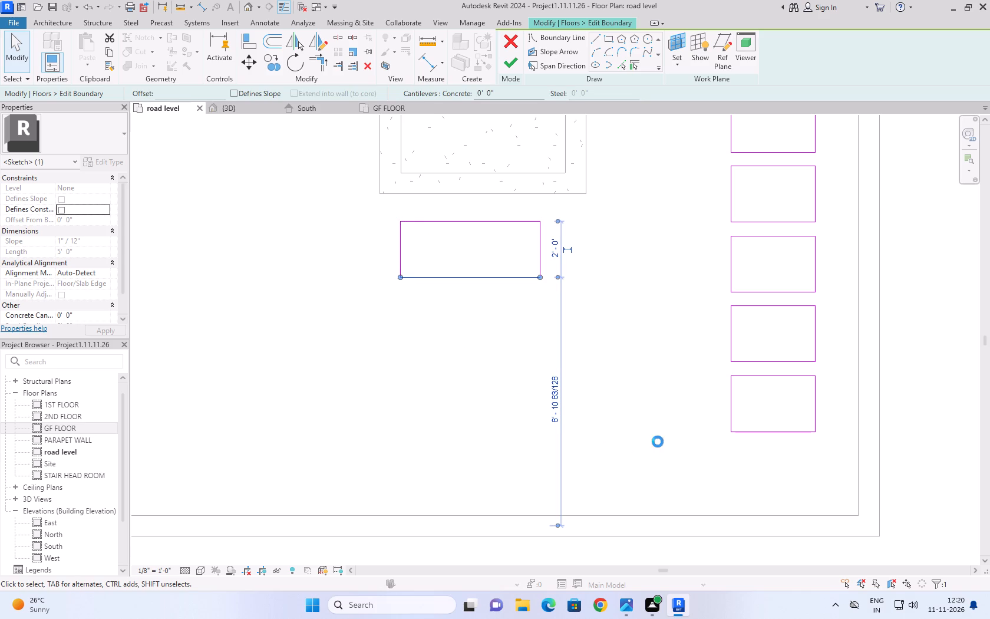
key("Down")
key("Down")
key("Down")
key("Down")
key("Down")
key("Down")
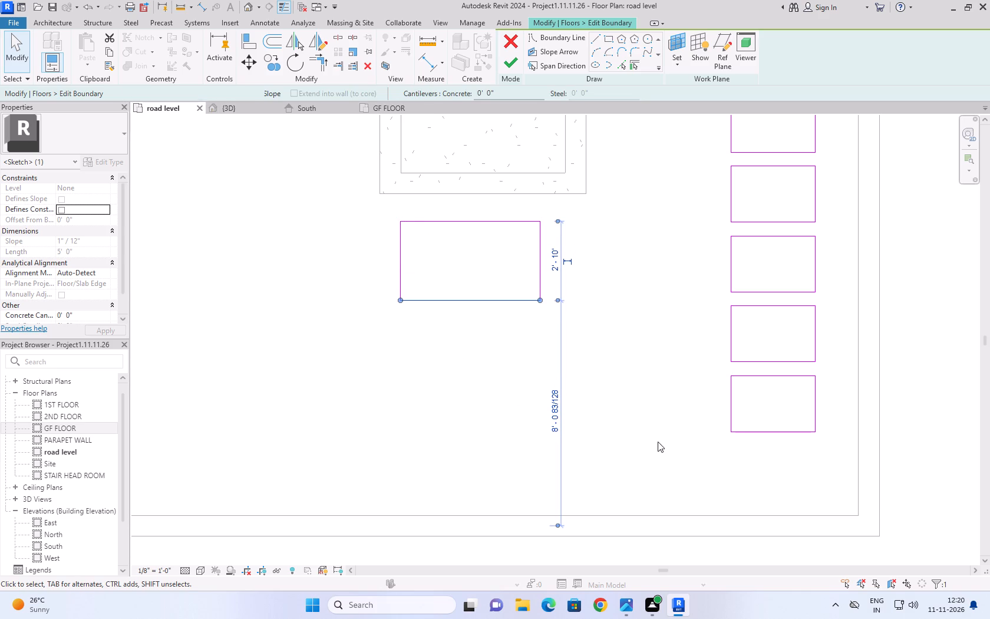
key("Down")
key("Down")
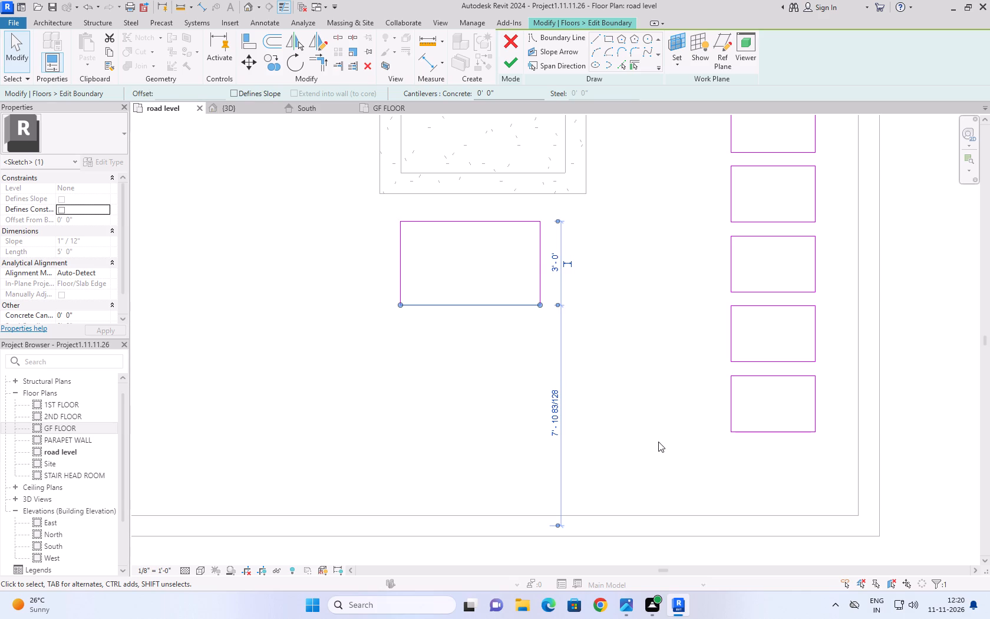
left_click(658, 442)
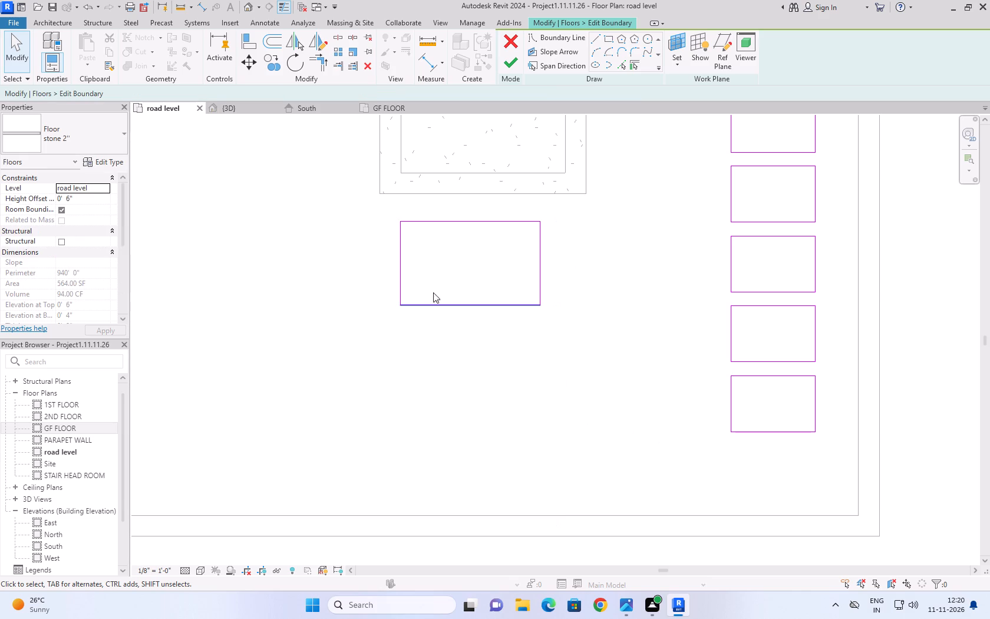
Copy the enlarged 5' by 3' outline 3'6'' straight toward the front compound wall, with multiple copies enabled.
left_click_drag(386, 206, 567, 338)
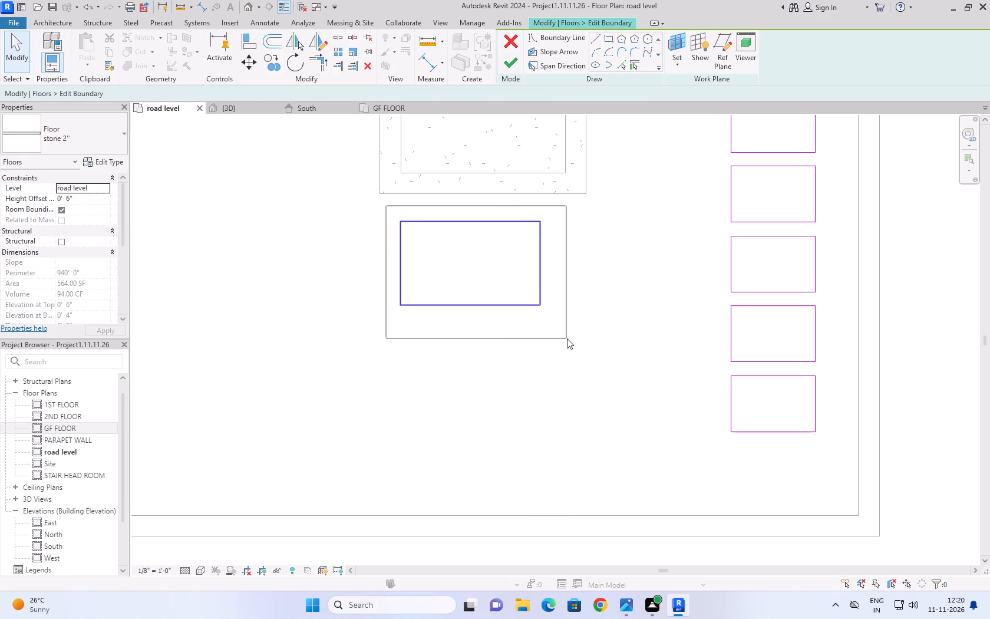
left_click_drag(567, 338, 568, 338)
left_click(269, 60)
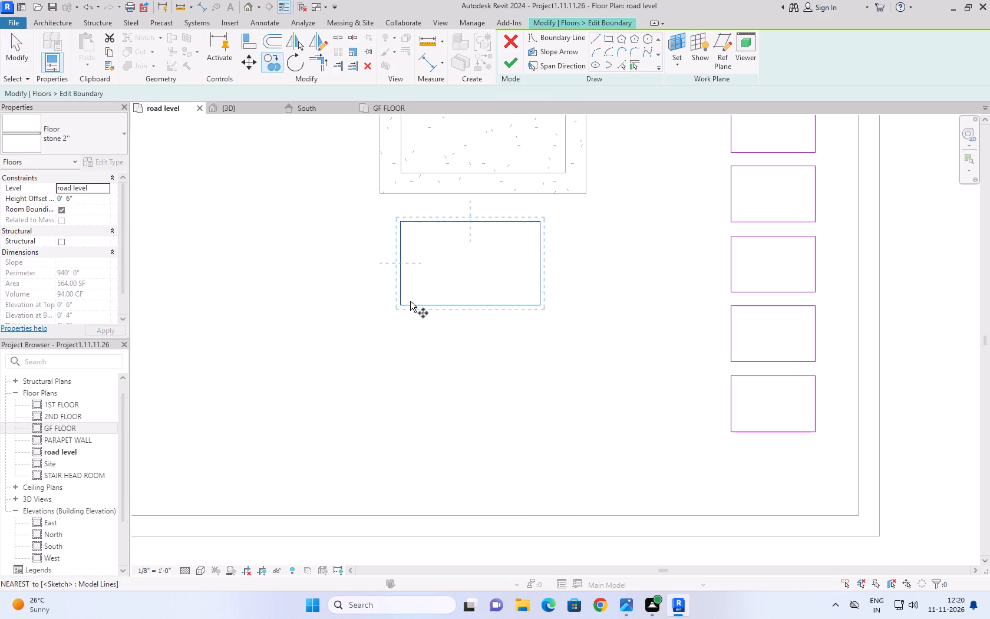
left_click(399, 301)
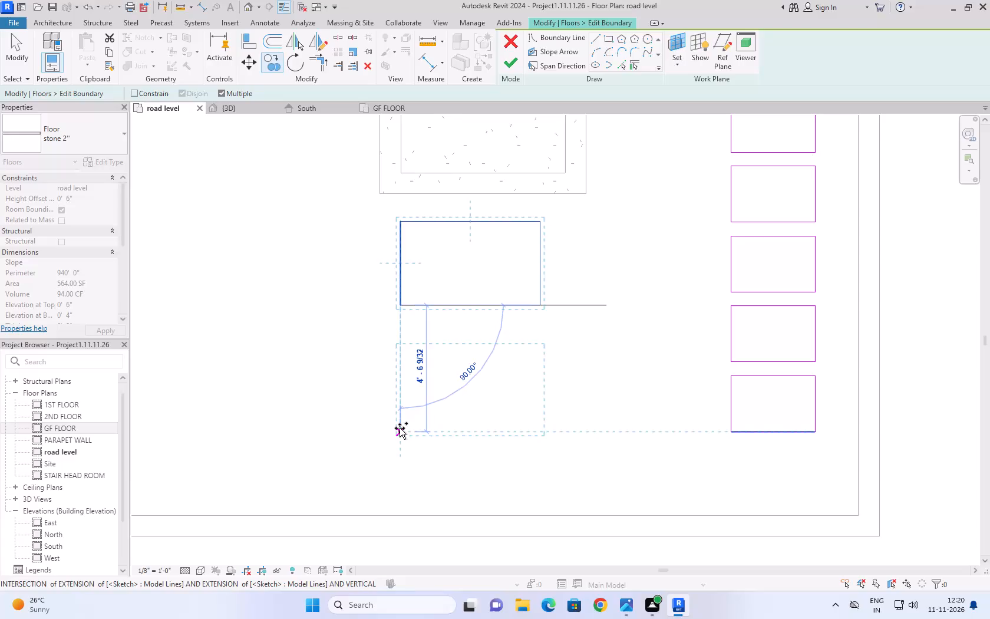
type("3'6''")
key("Return")
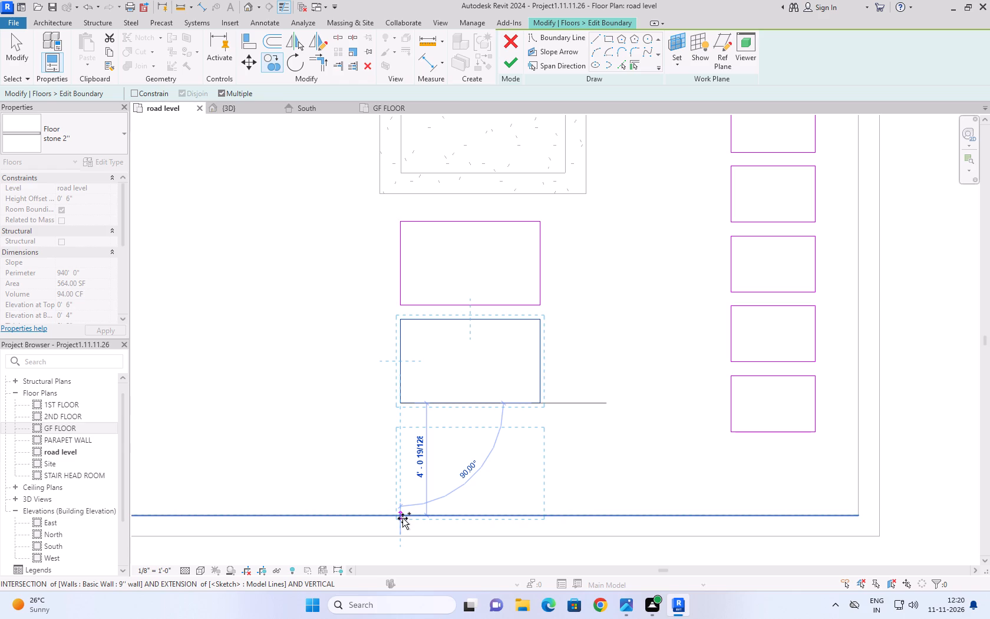
Place another copy of the 5' by 3' outline 3'6'' closer to the front compound wall and finish the boundary edit.
type("3'6''")
key("Return")
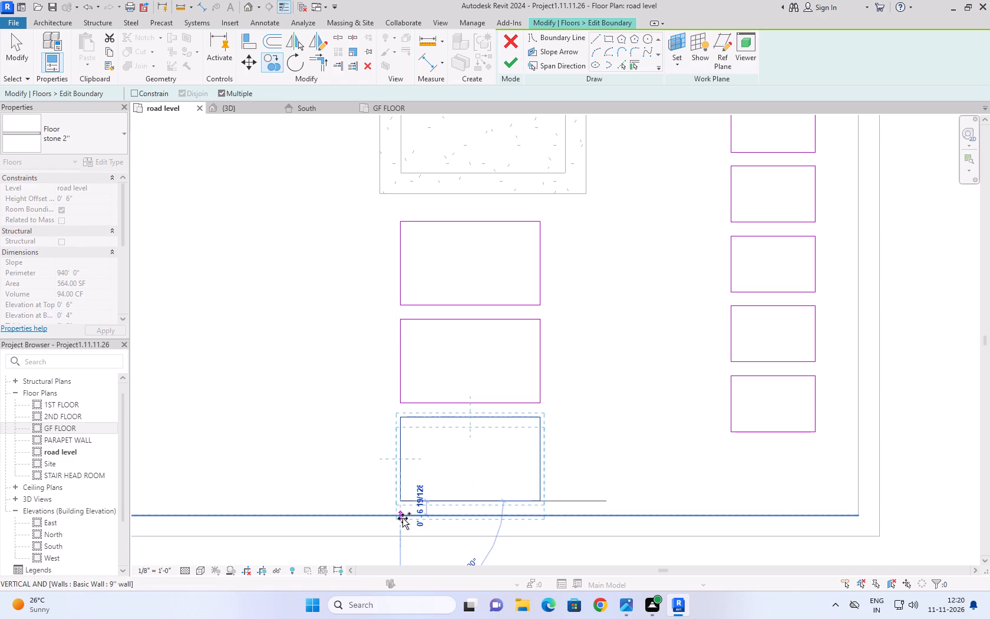
key("Escape")
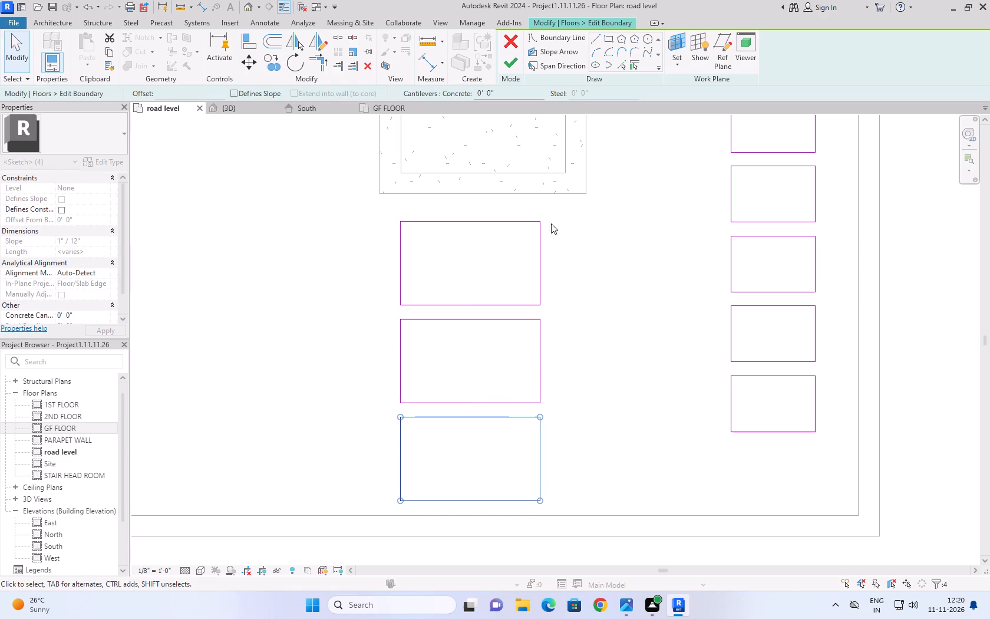
left_click(506, 58)
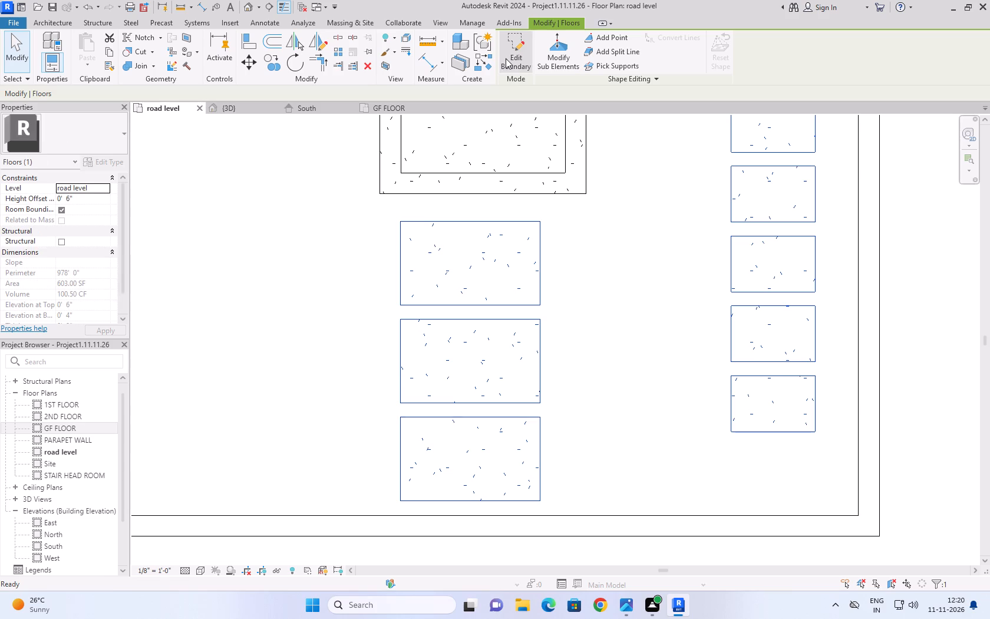
Check the three large front-yard pavers in the road level plan, the 3D view and the South elevation.
scroll(585, 270, "down", 4)
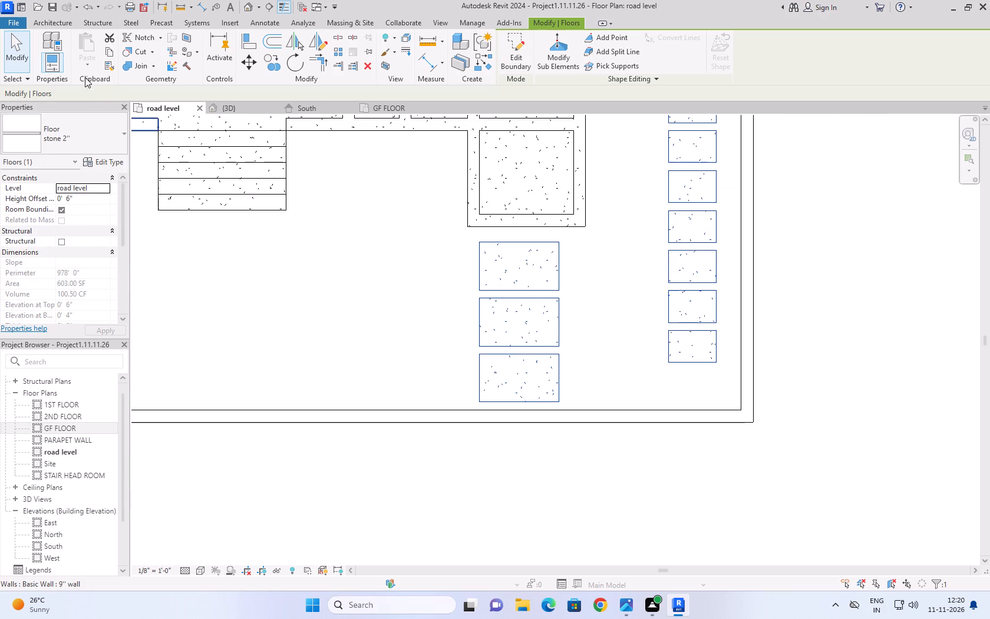
left_click(251, 110)
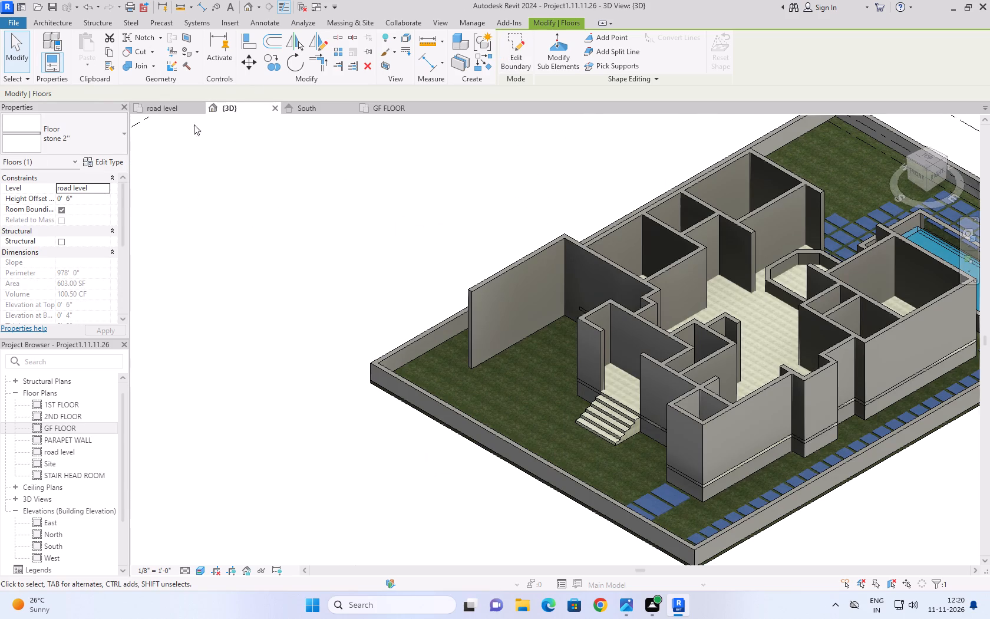
left_click(315, 108)
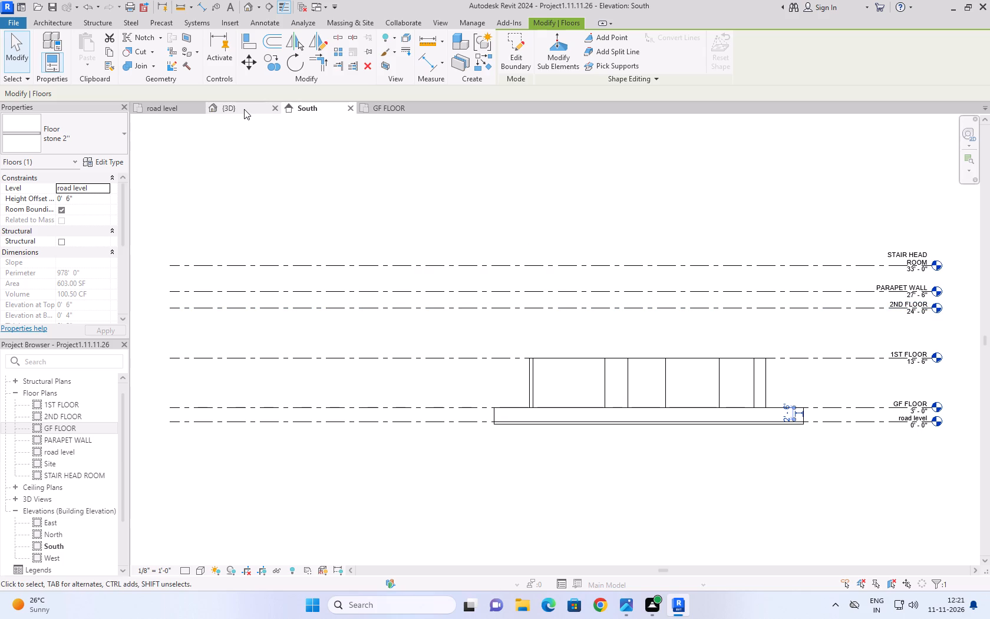
left_click(177, 105)
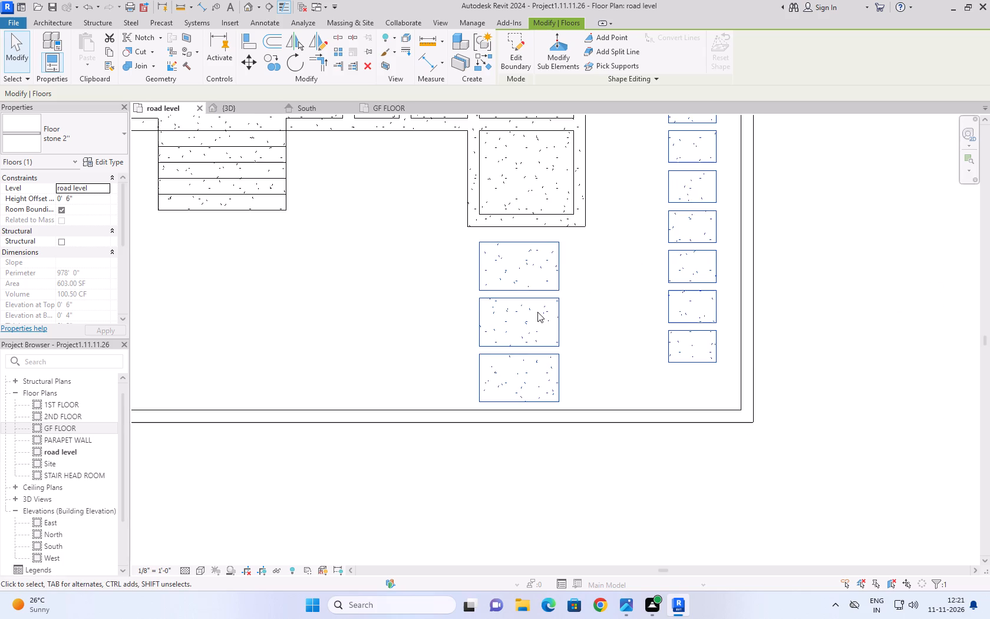
left_click(547, 299)
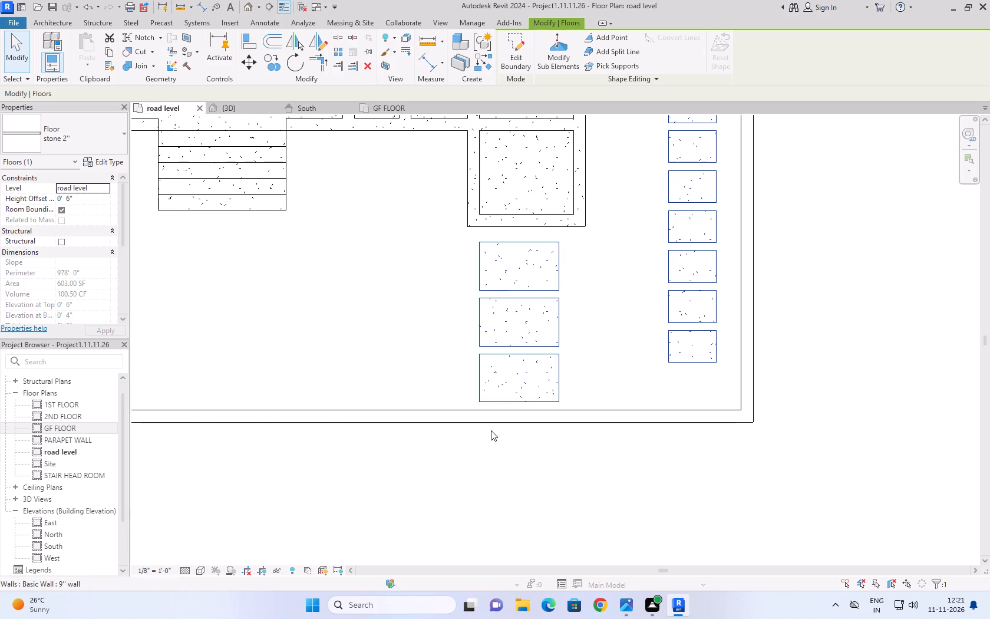
left_click(250, 107)
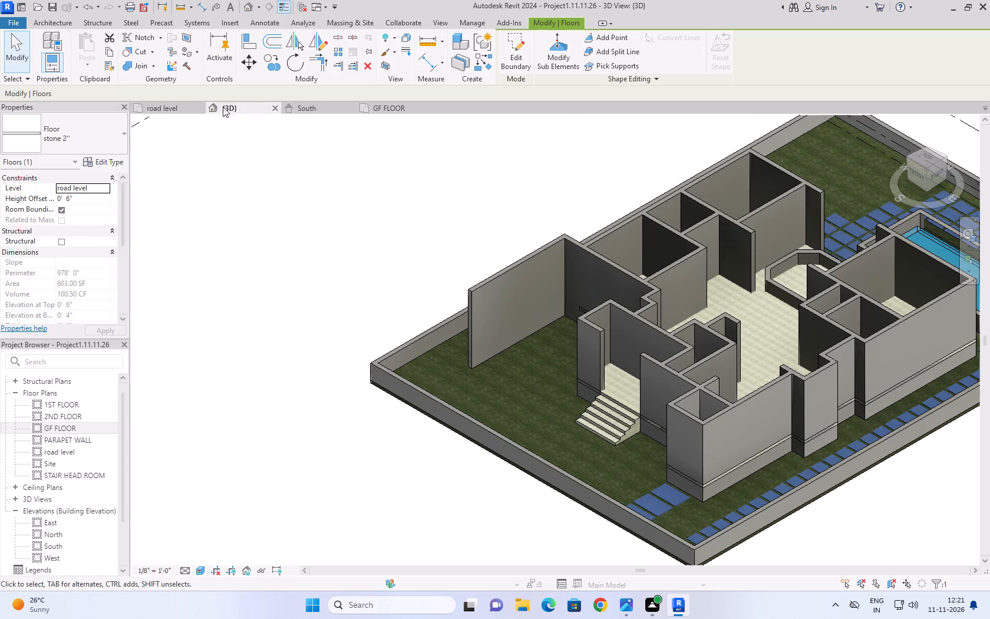
left_click(181, 104)
Reopen the stone floor's boundary, move the three large paver outlines in front of the entrance steps, and finish the sketch.
scroll(382, 272, "down", 3)
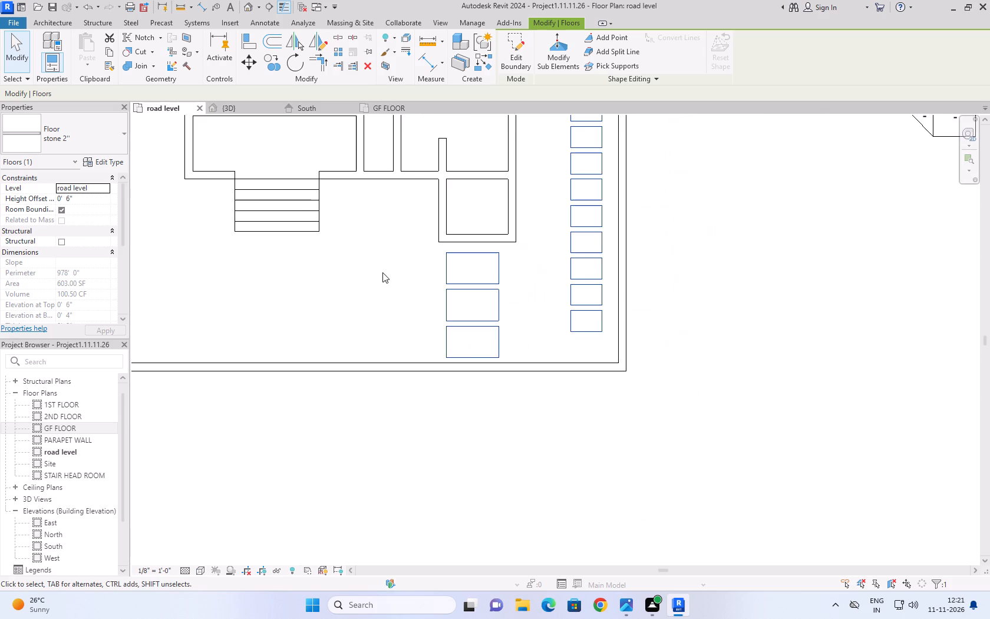
left_click_drag(519, 258, 485, 265)
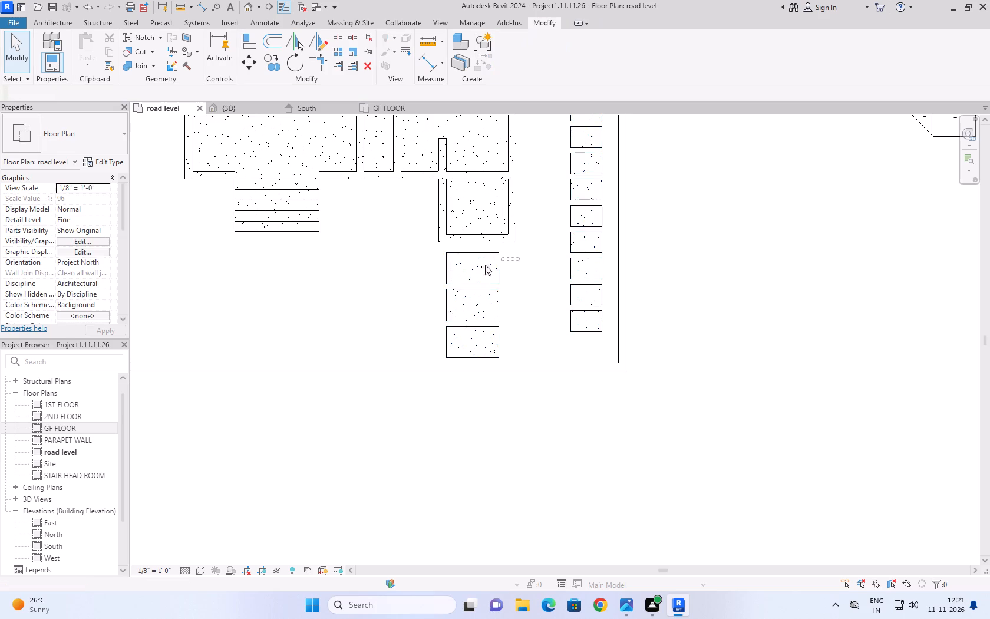
left_click_drag(485, 265, 433, 353)
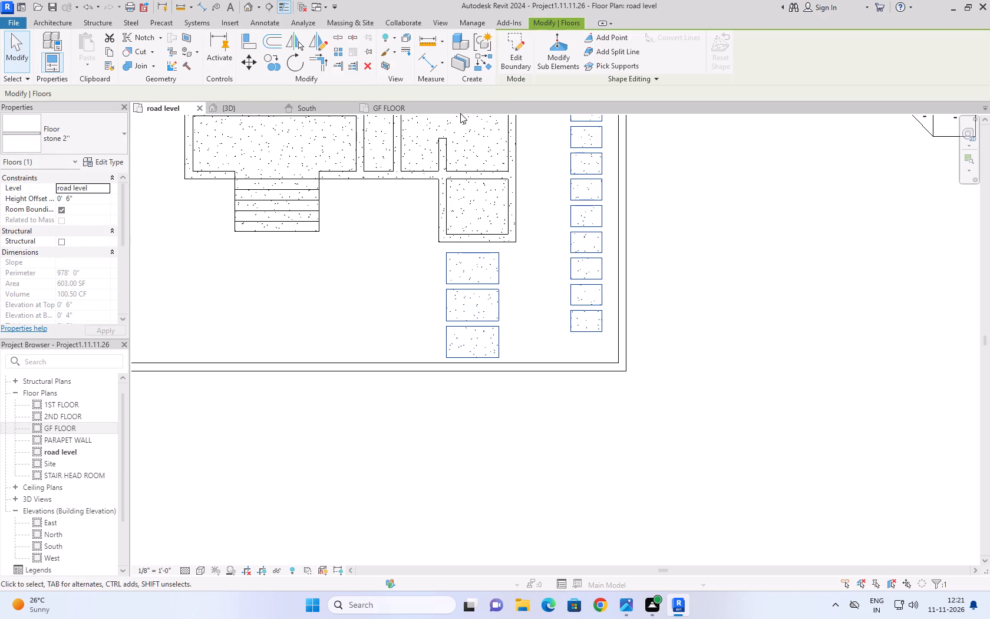
left_click(505, 69)
left_click_drag(512, 253, 434, 360)
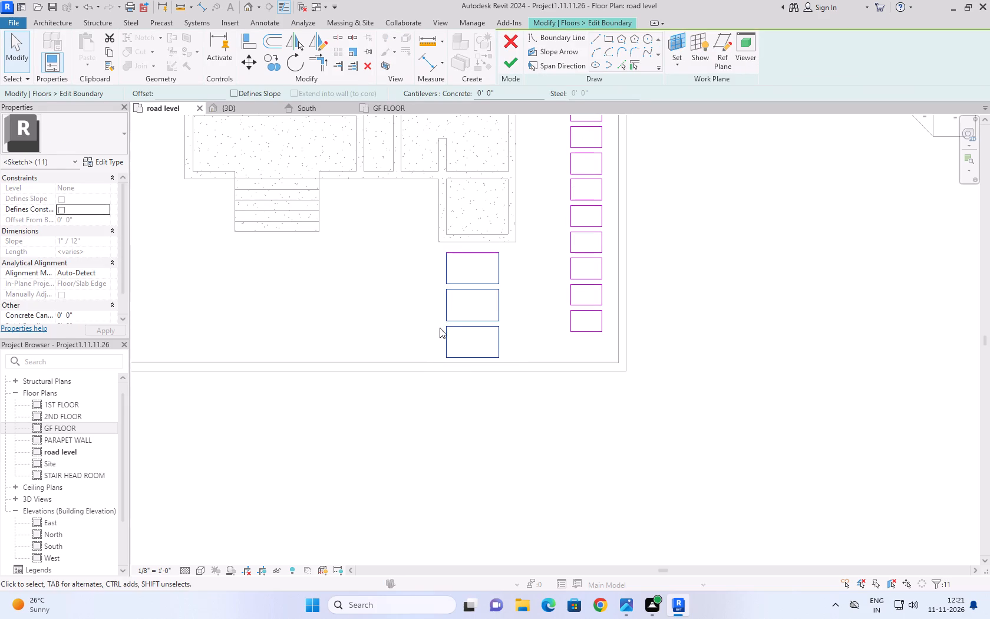
left_click(517, 248)
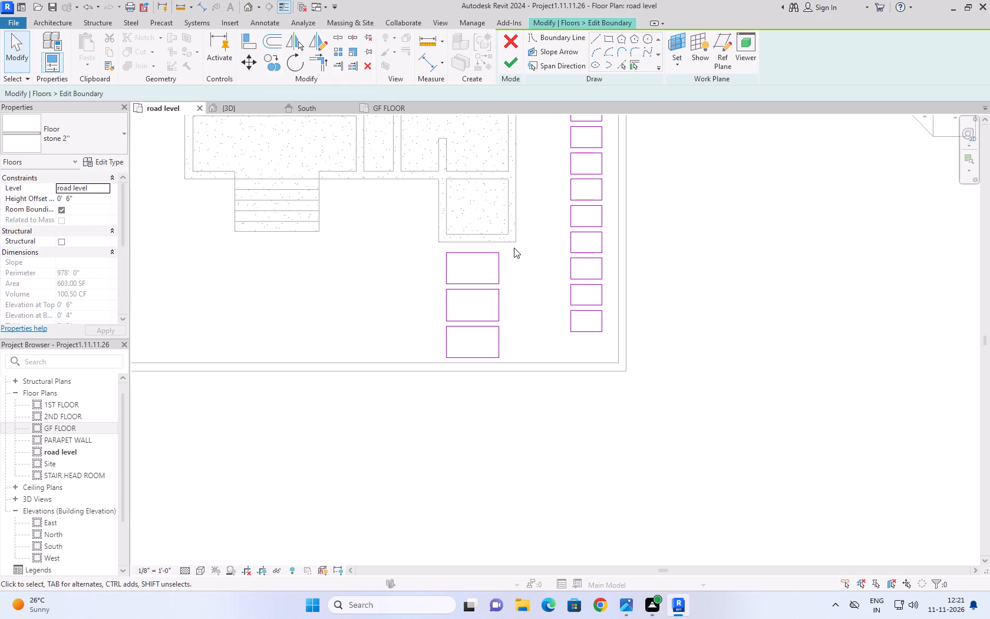
left_click_drag(514, 248, 432, 361)
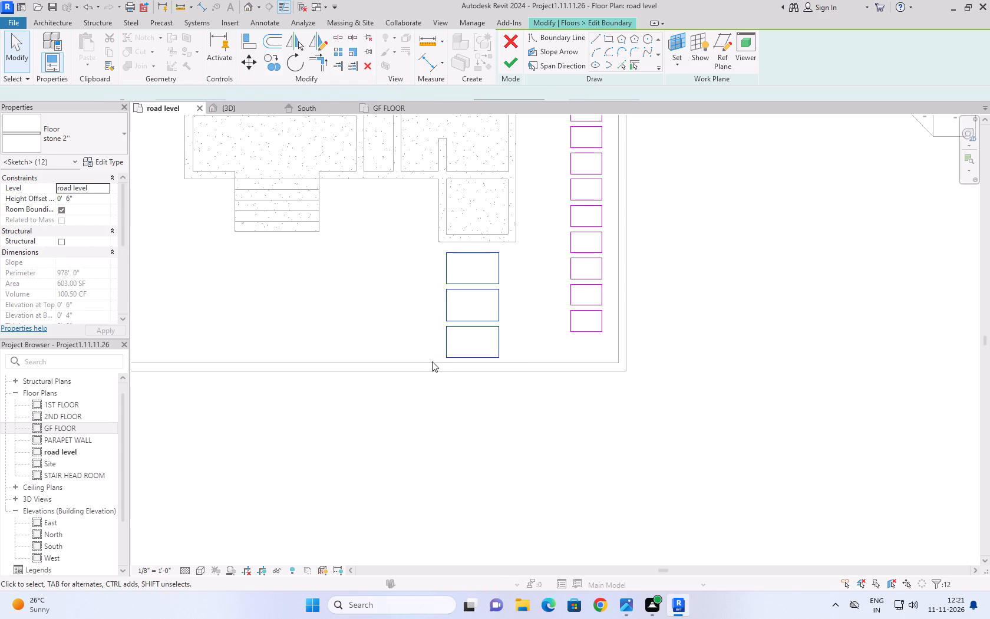
left_click_drag(449, 281, 322, 269)
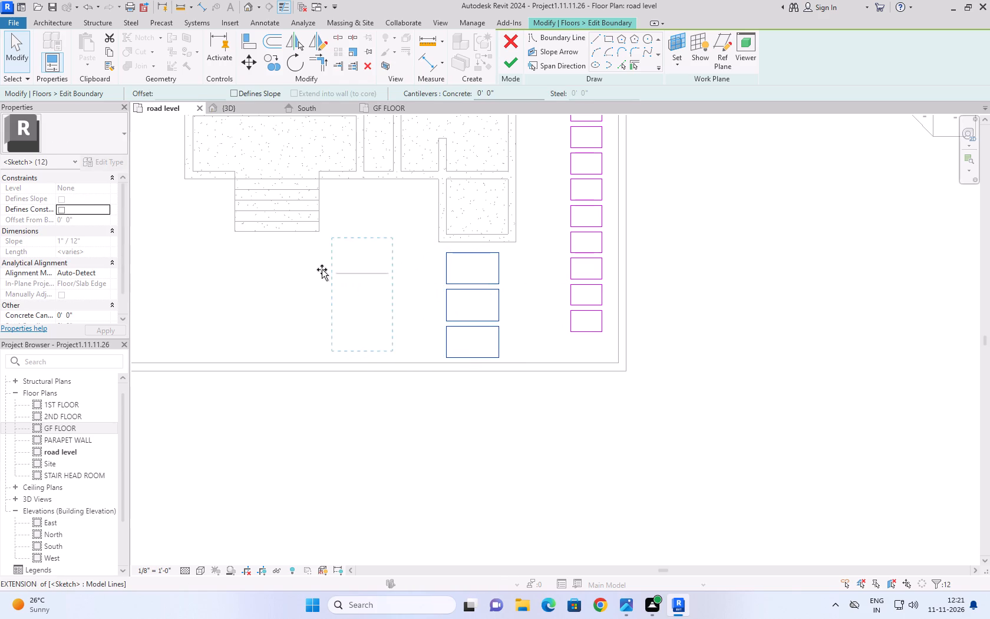
left_click_drag(322, 269, 243, 271)
double_click(378, 420)
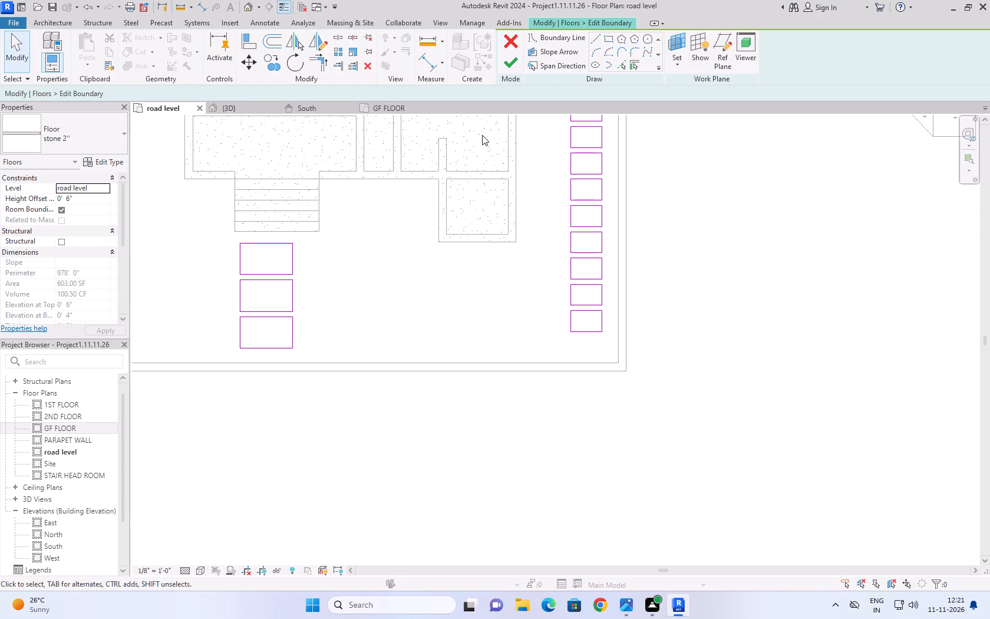
left_click(510, 68)
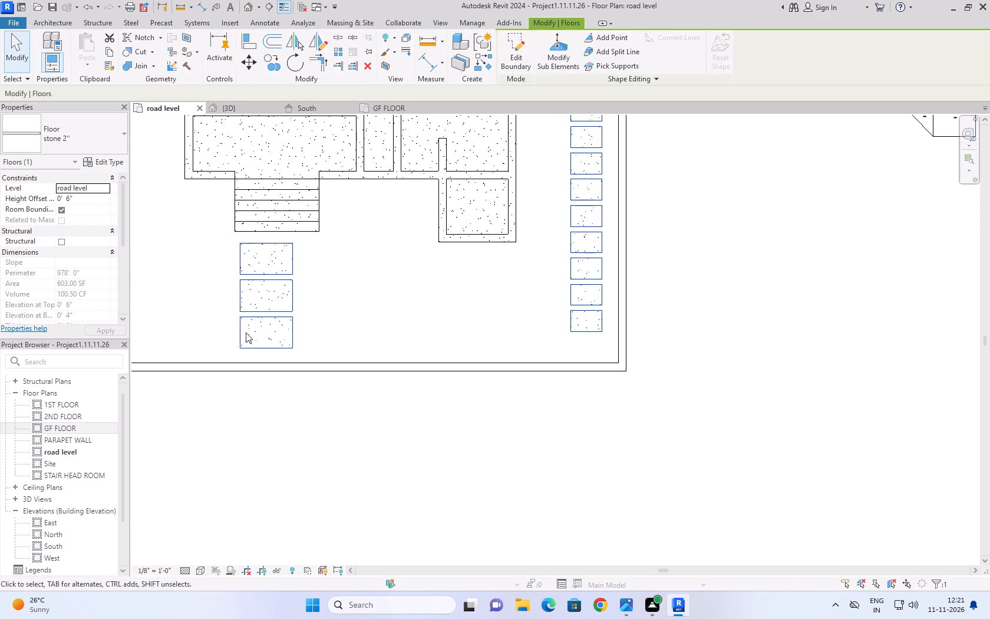
Edit the stone floor's boundary again, nudge the three large outlines toward the side paver row to centre them on the entrance steps, and finish.
left_click_drag(227, 241, 336, 358)
left_click(361, 301)
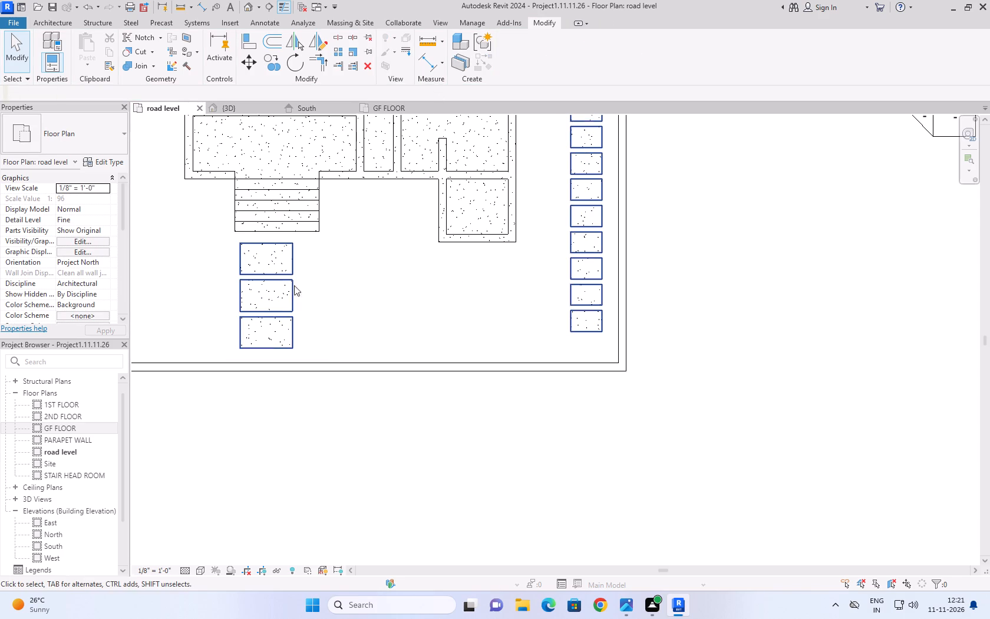
left_click(276, 274)
left_click(511, 64)
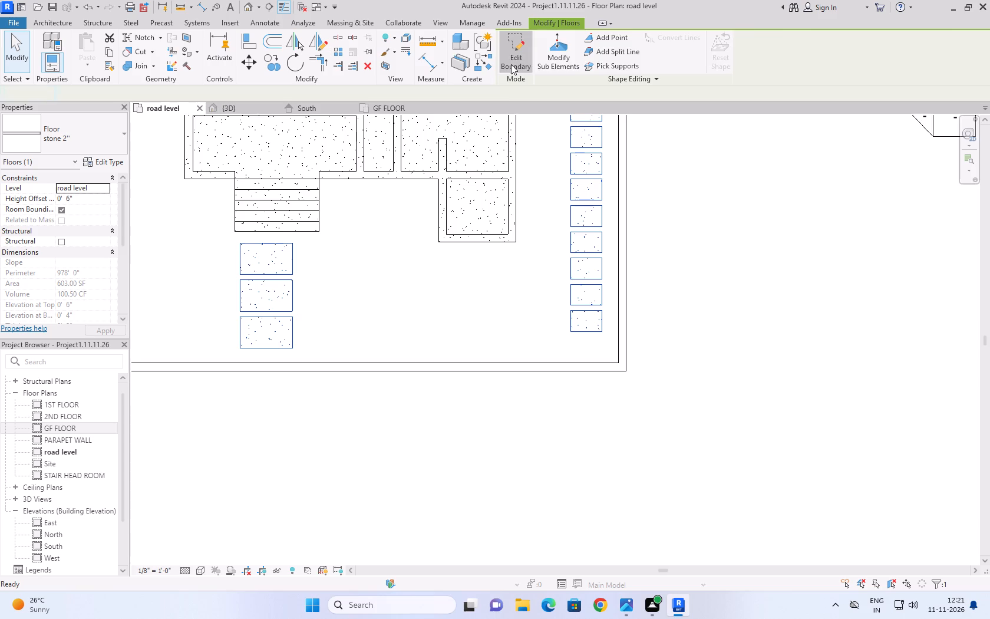
left_click_drag(229, 237, 245, 288)
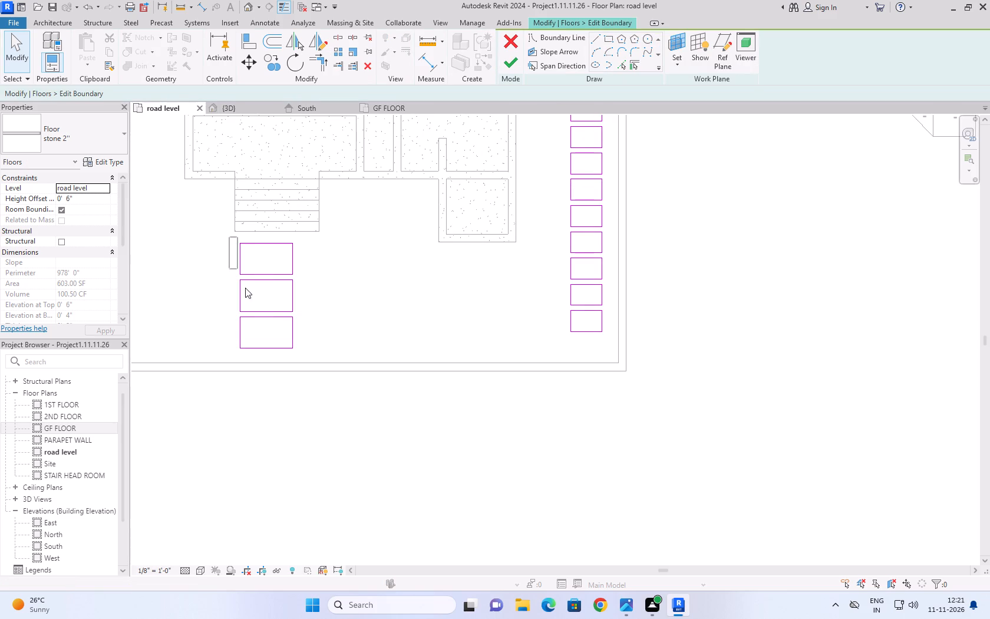
left_click_drag(245, 288, 318, 354)
left_click(318, 354)
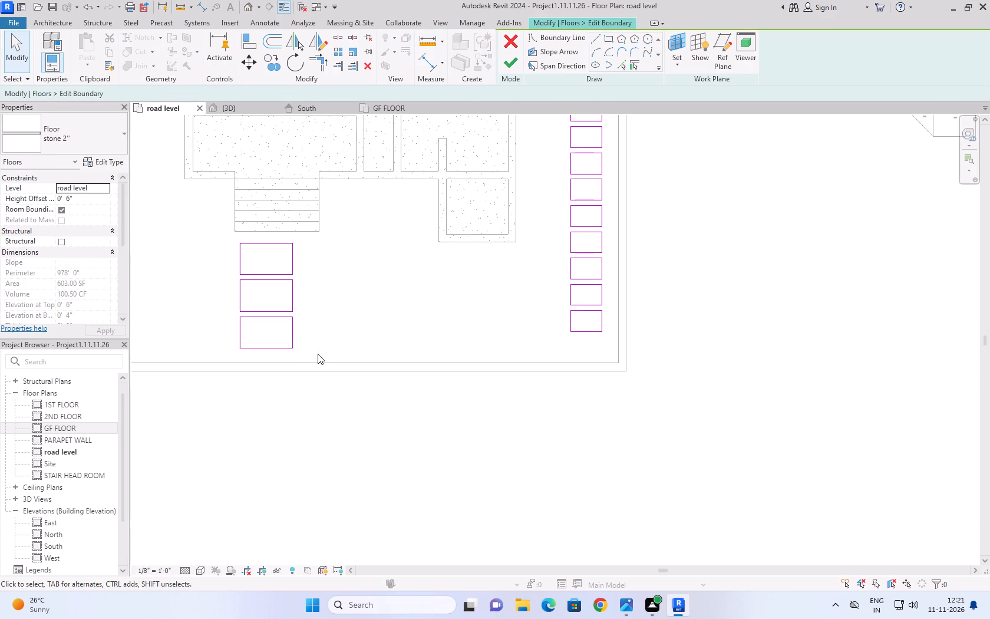
key("Right")
key("Right")
key("Right")
key("Right")
key("Right")
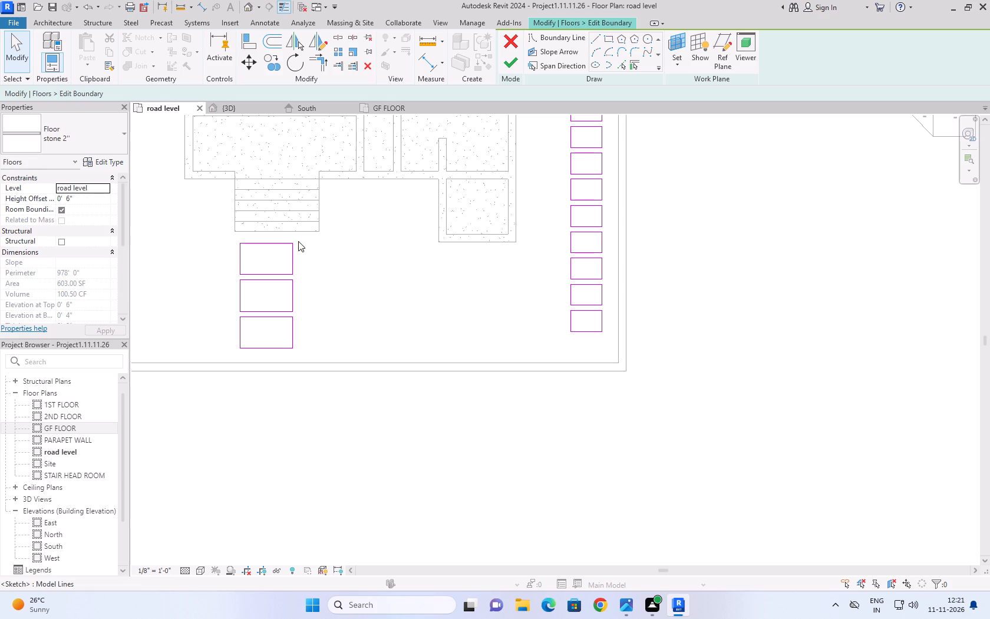
left_click_drag(300, 239, 223, 358)
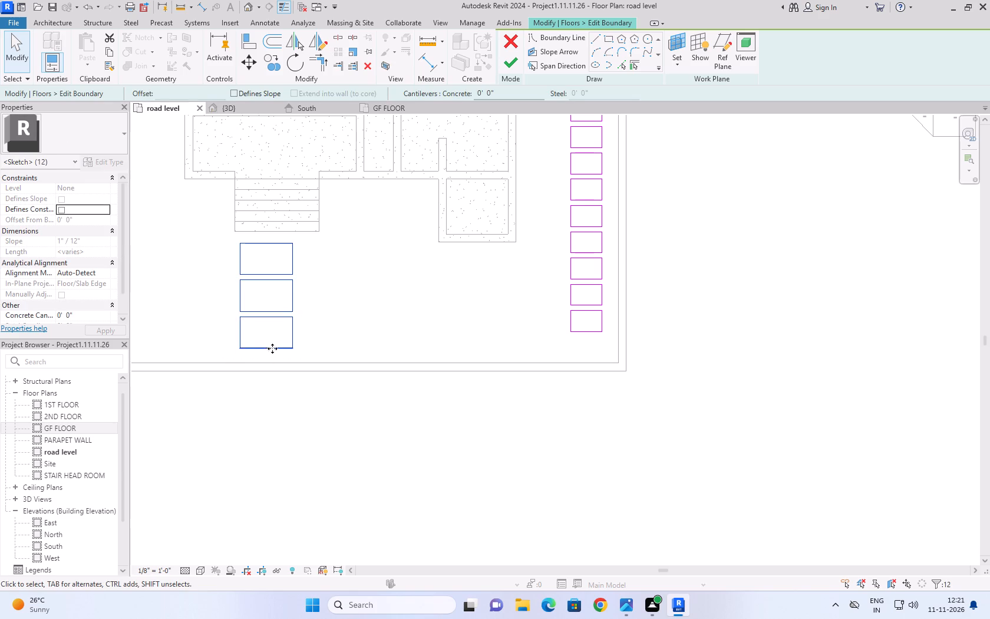
key("Right")
key("Right")
key("Right")
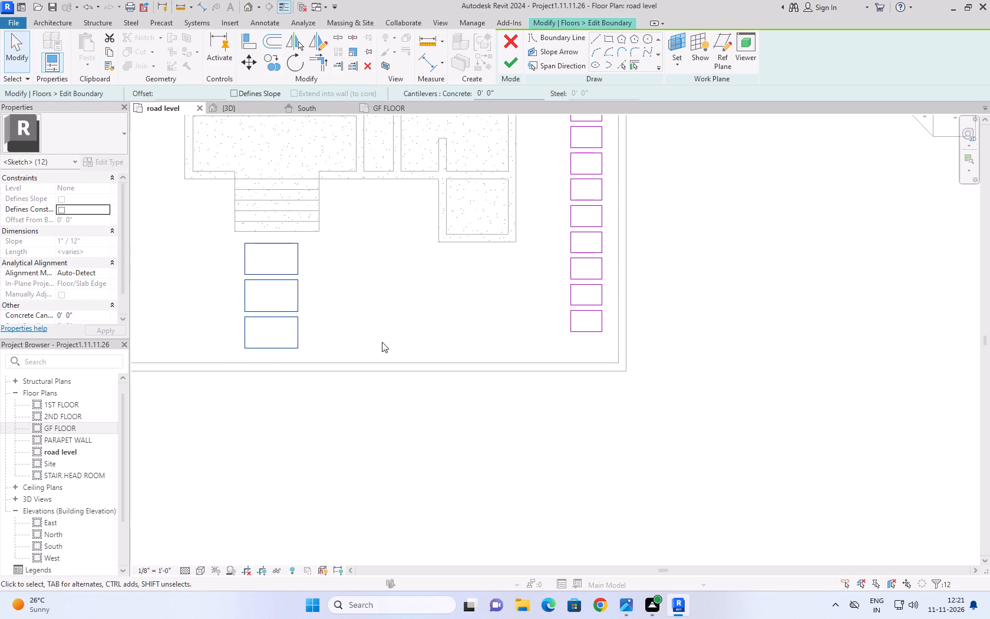
key("Right")
key("Right")
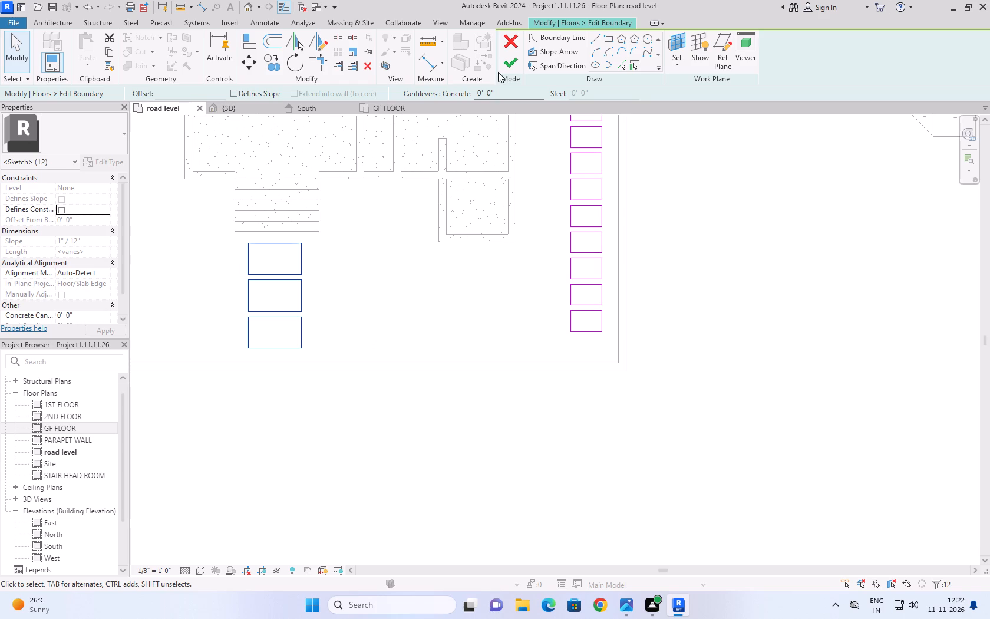
left_click(503, 56)
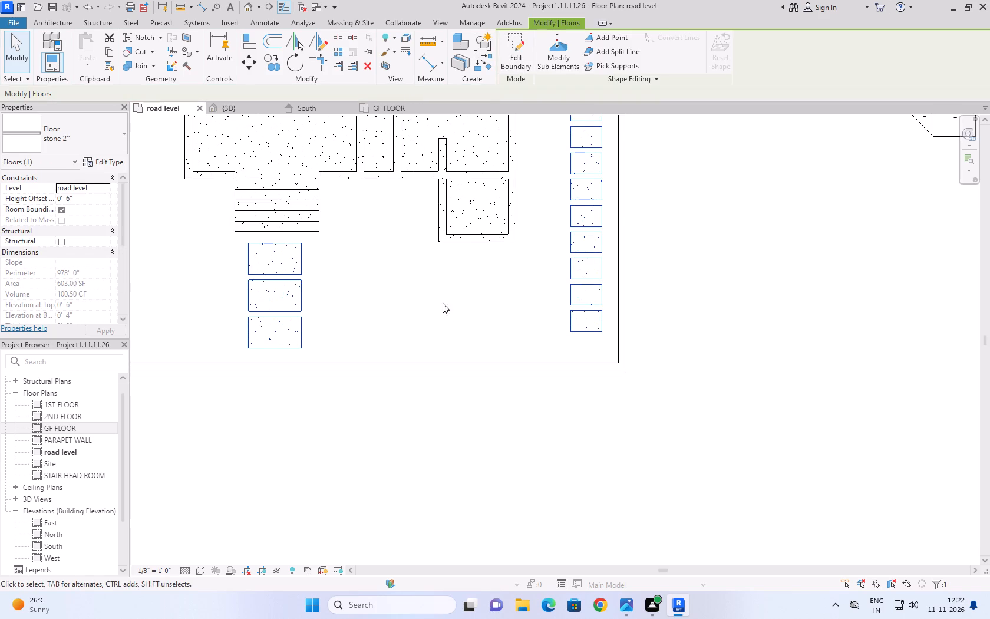
Inspect the entrance pavers in the 3D view from several angles and compare them with the gate path on the reference plan image.
left_click(245, 103)
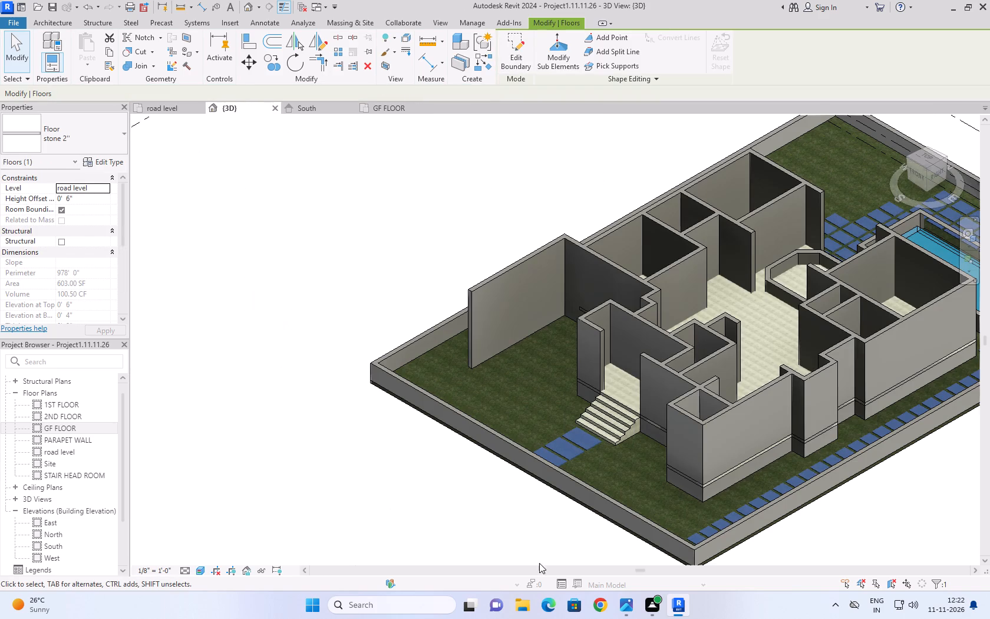
left_click(451, 529)
scroll(590, 449, "up", 5)
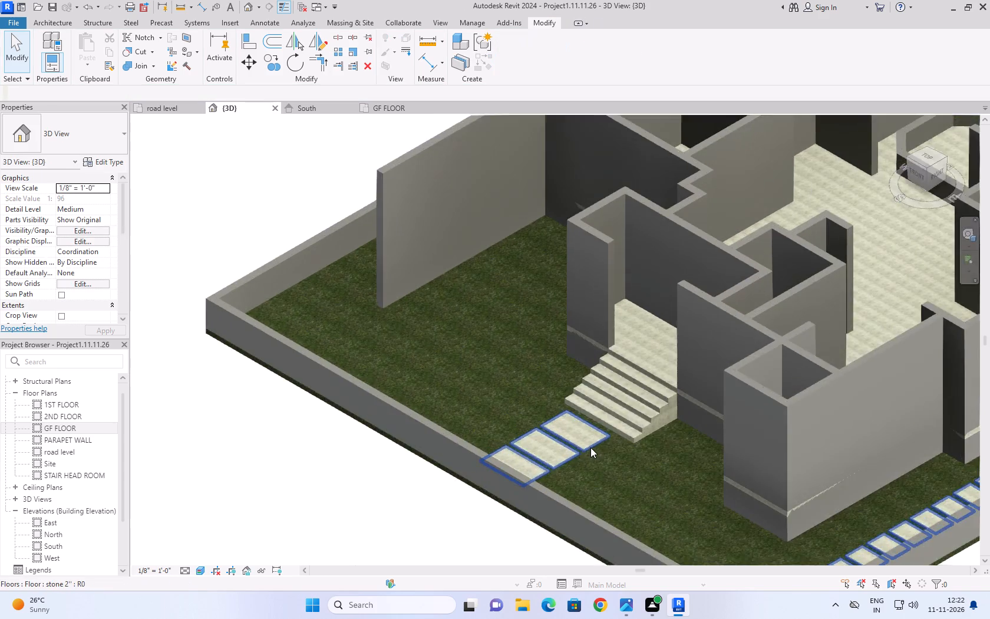
scroll(590, 447, "up", 2)
middle_click_drag(658, 472, 556, 476, "shift")
scroll(556, 409, "down", 6)
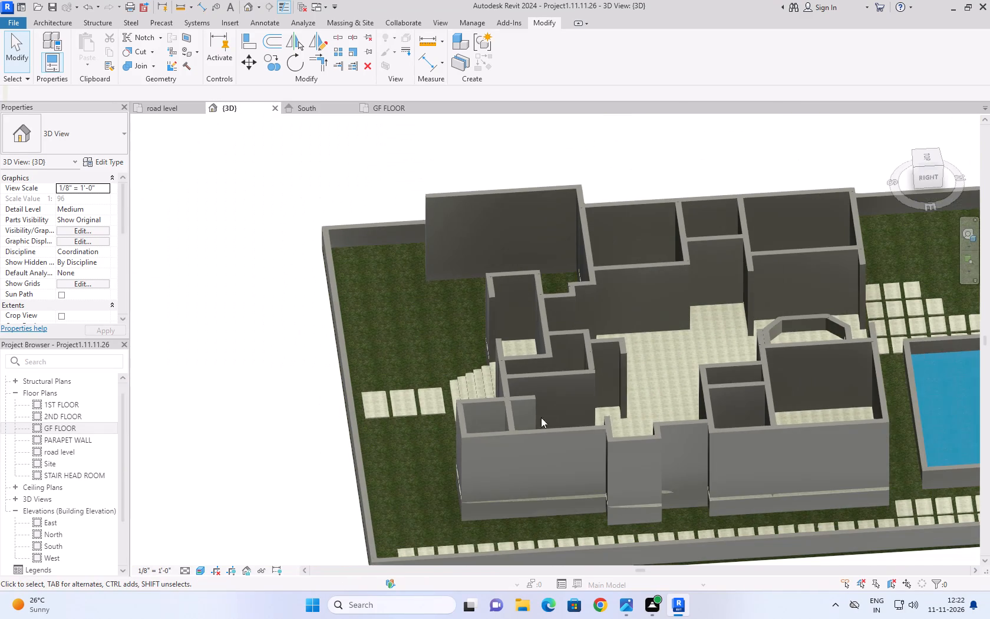
middle_click_drag(457, 460, 669, 428, "shift")
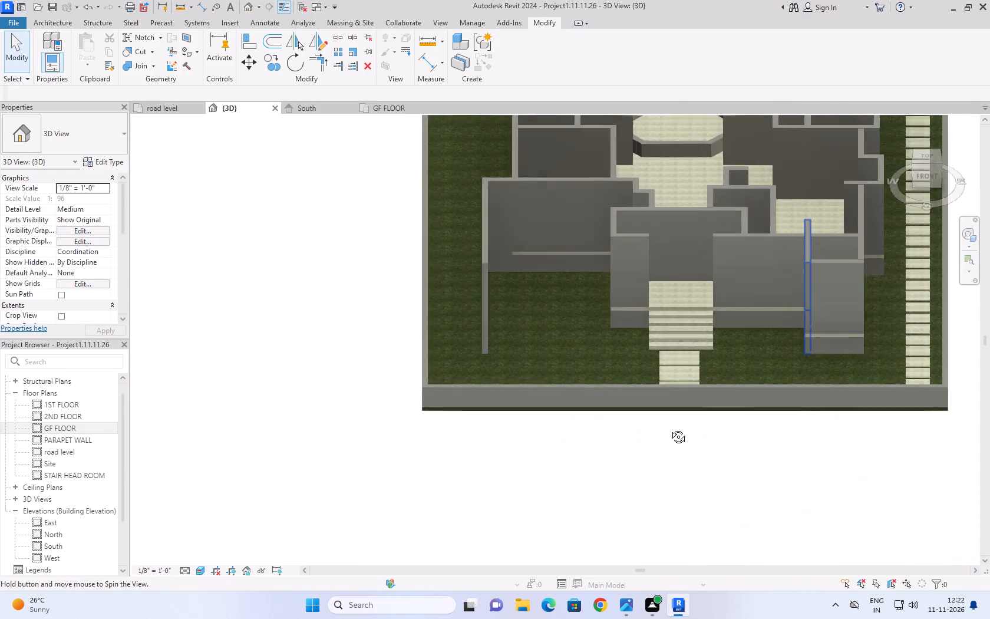
middle_click_drag(669, 428, 670, 428, "shift")
scroll(670, 428, "down", 7)
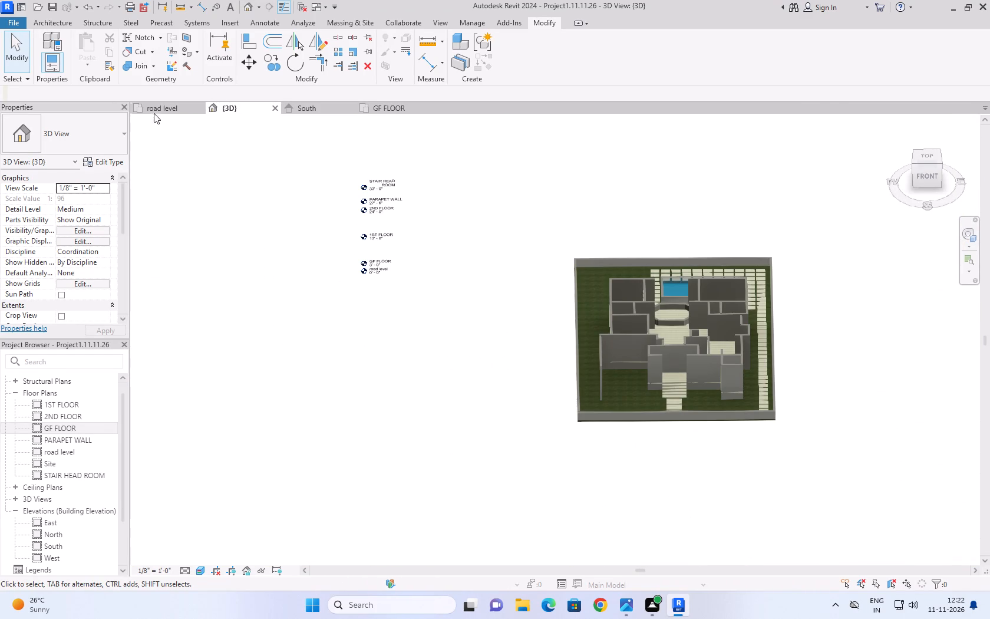
left_click(153, 109)
scroll(468, 427, "down", 9)
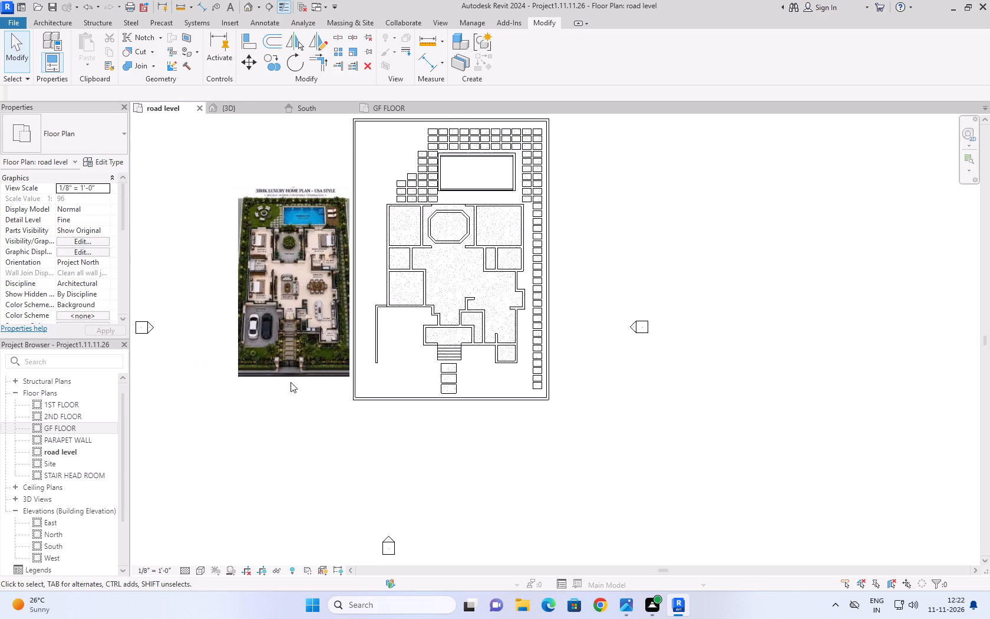
scroll(280, 375, "up", 10)
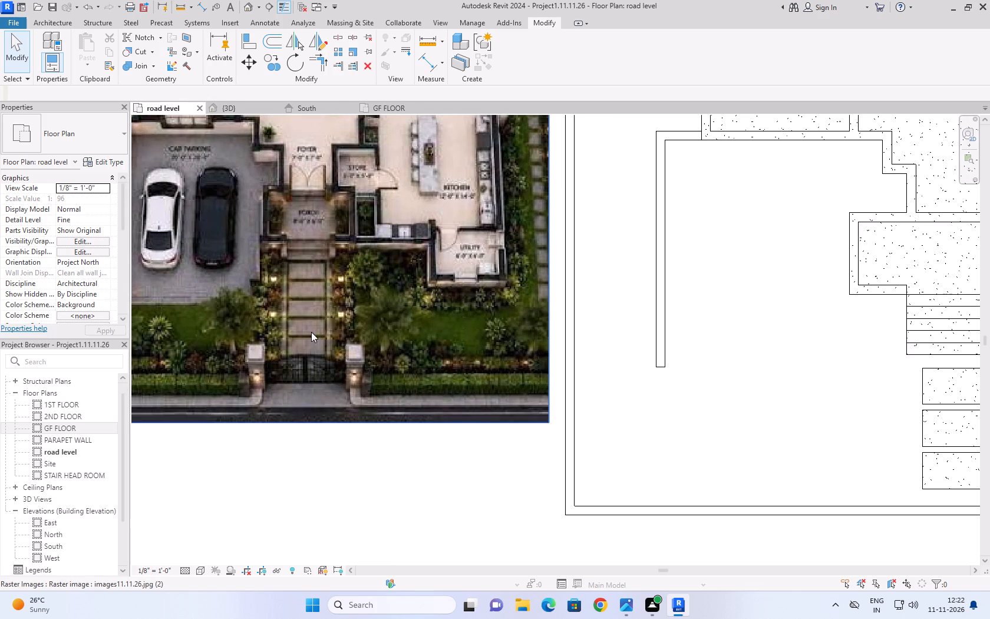
Edit the stone floor's boundary and set the depth of the large paver outline nearest the entrance steps to 2'.
scroll(306, 312, "down", 4)
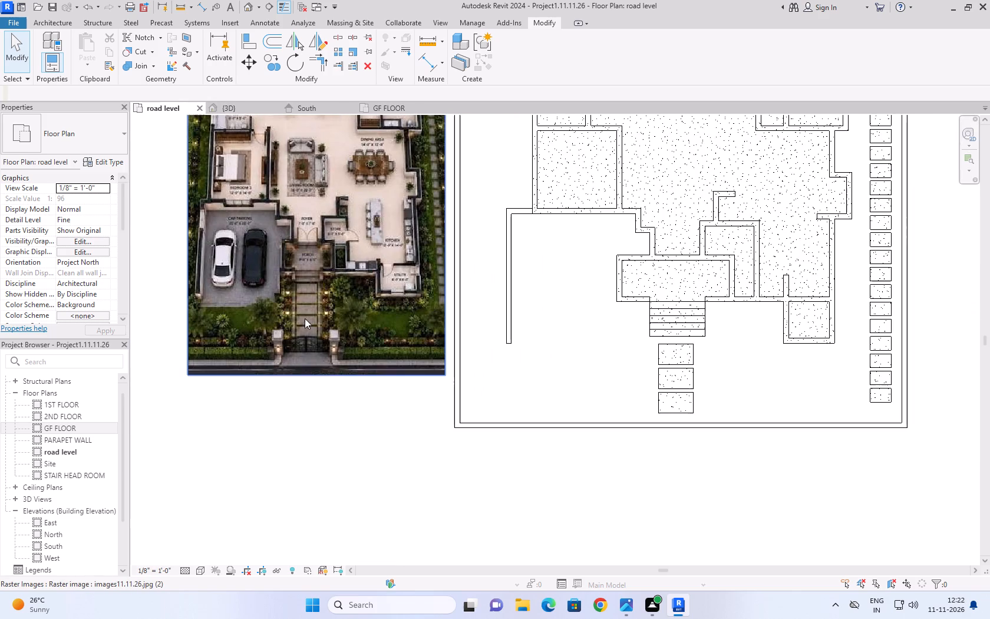
scroll(688, 359, "up", 3)
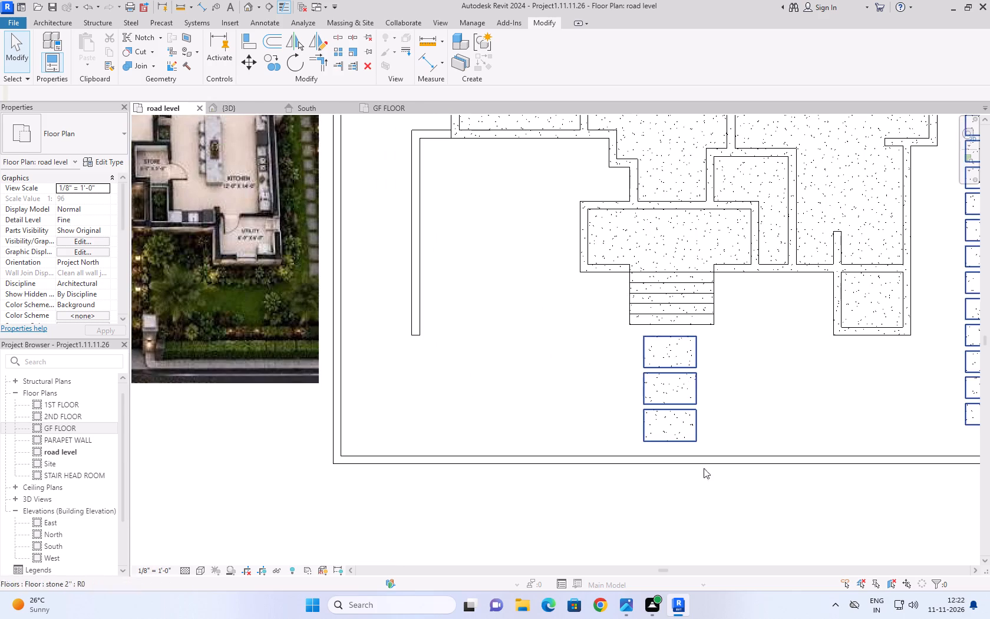
left_click(708, 508)
left_click(685, 440)
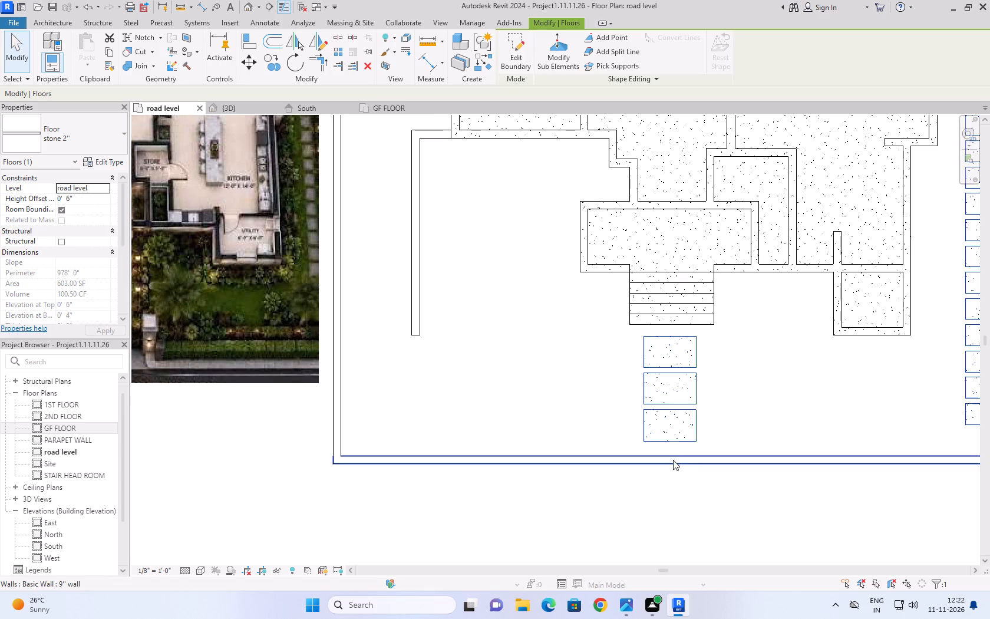
left_click(524, 61)
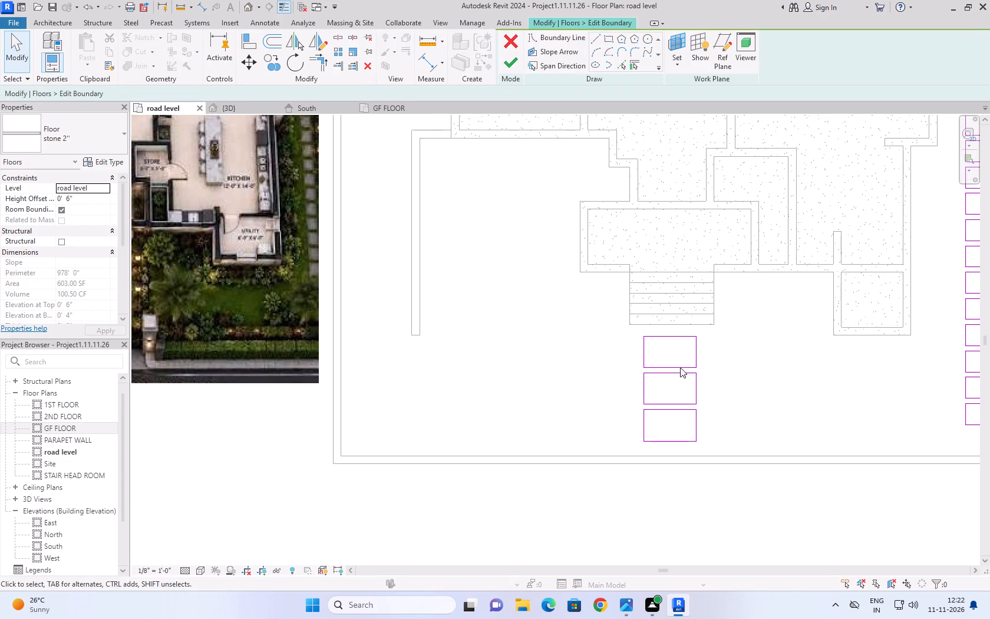
double_click(680, 367)
scroll(745, 363, "up", 5)
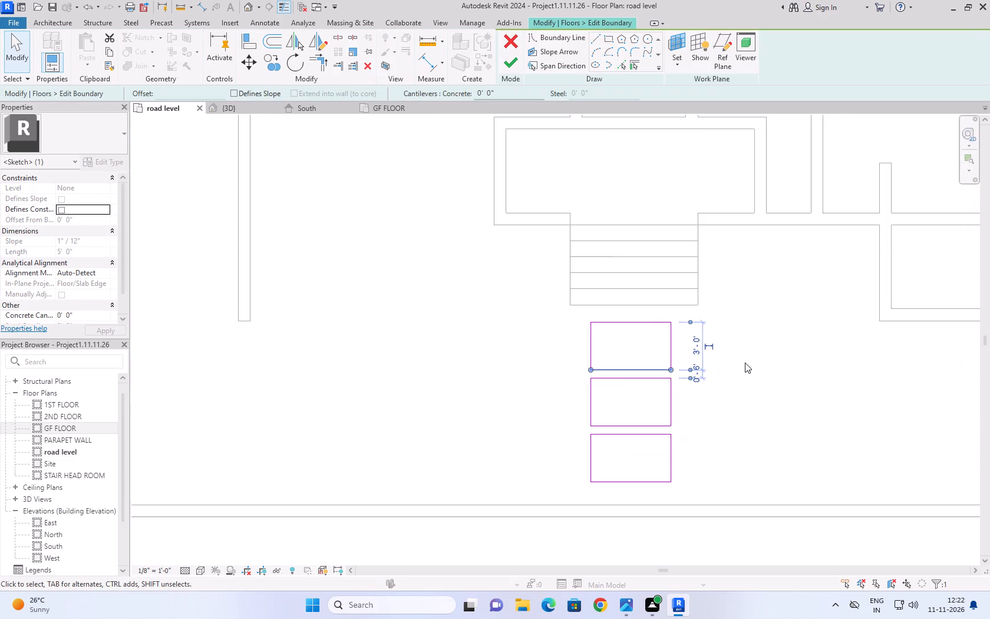
scroll(745, 363, "up", 3)
left_click(654, 329)
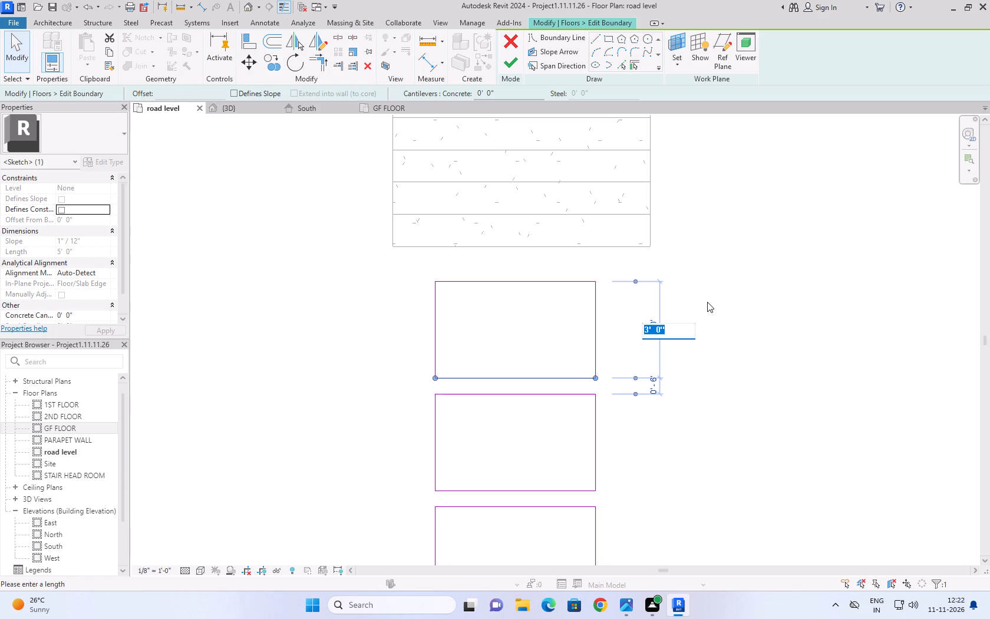
type("2'")
key("Return")
left_click(729, 429)
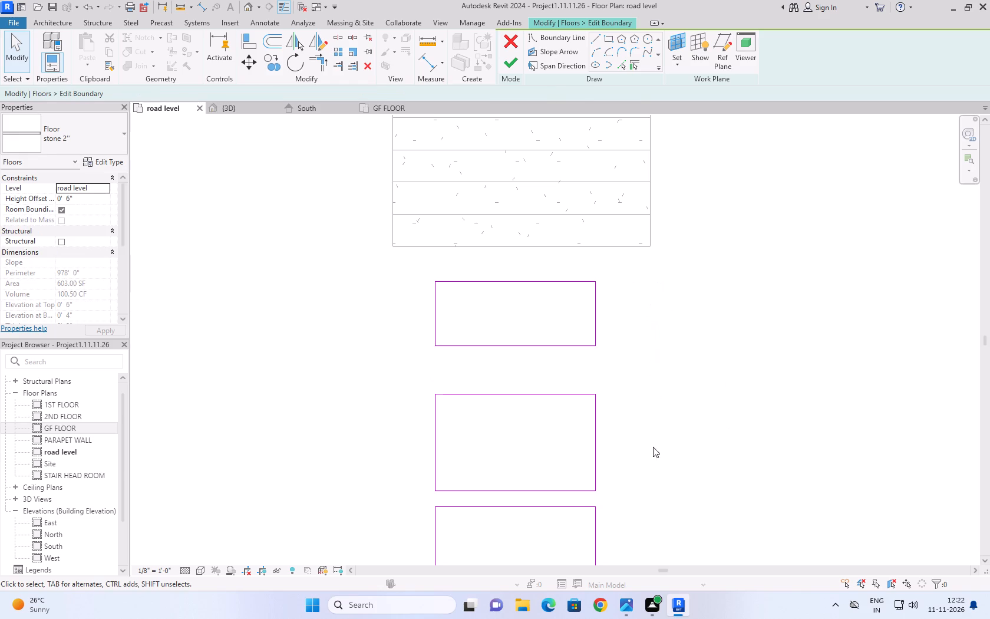
Set the depth of the middle large paver outline and the one nearest the front boundary wall to 2' each.
left_click(568, 493)
left_click(613, 446)
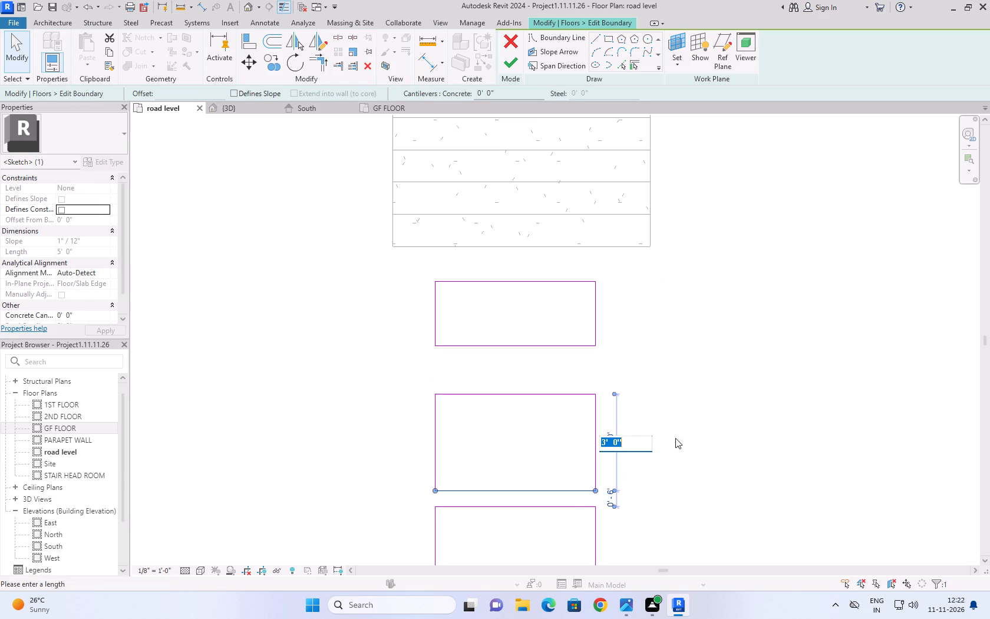
type("2'")
key("Return")
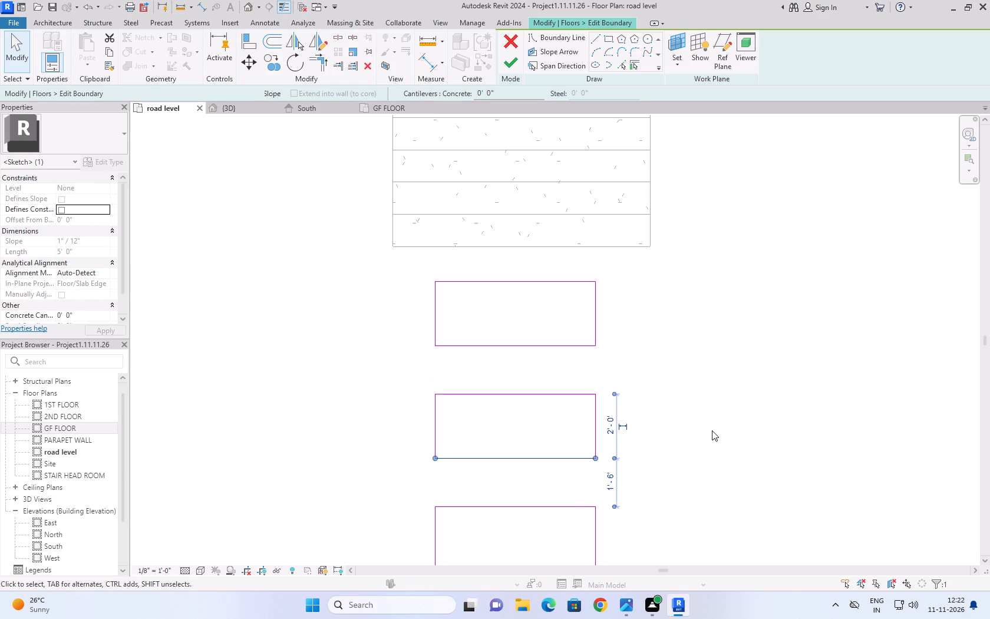
scroll(705, 372, "down", 9)
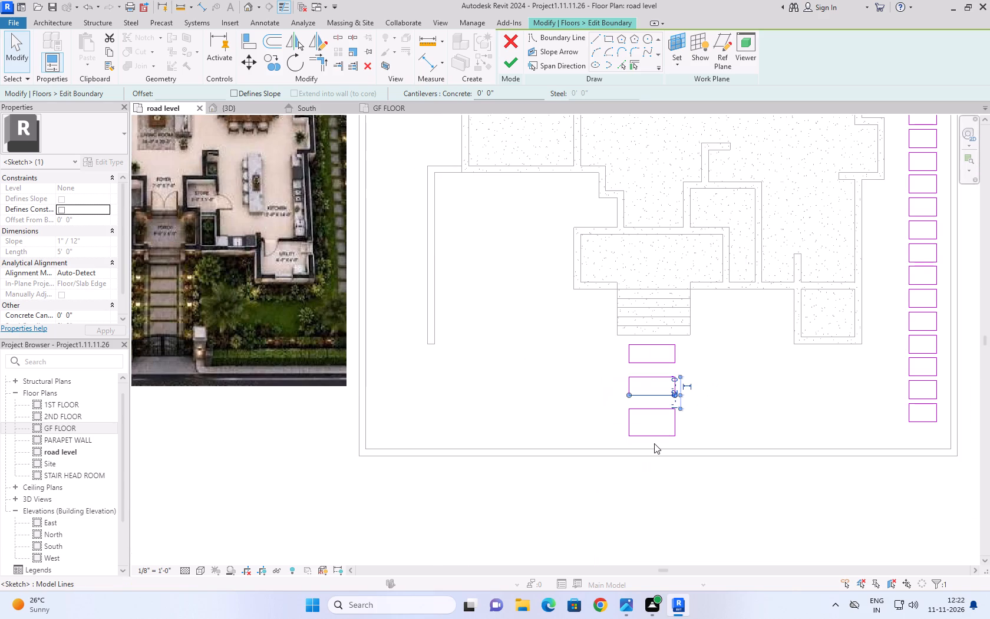
left_click(655, 436)
scroll(690, 428, "up", 6)
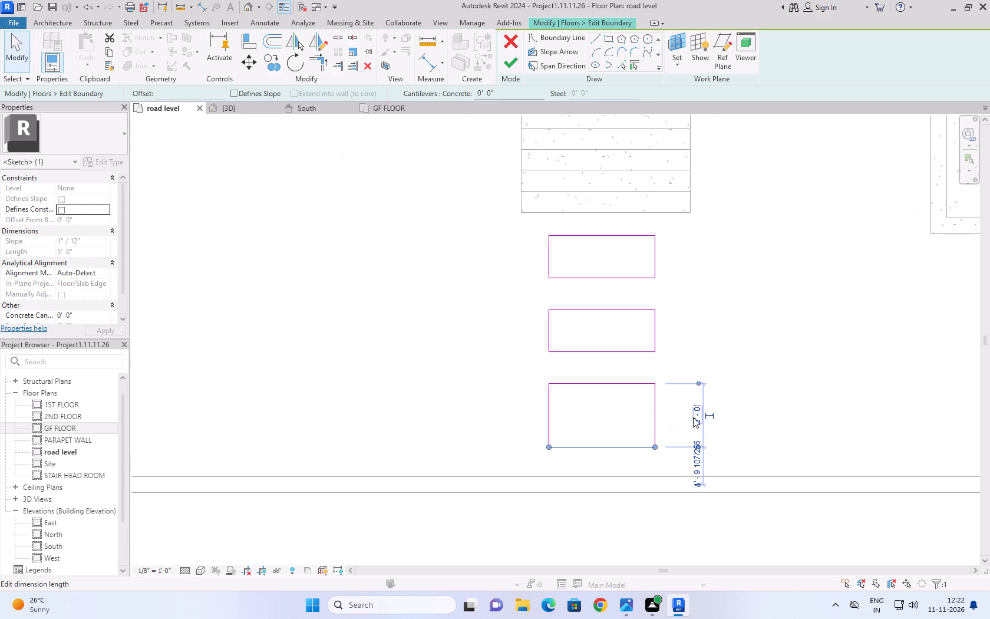
left_click(695, 409)
key("2")
key("Return")
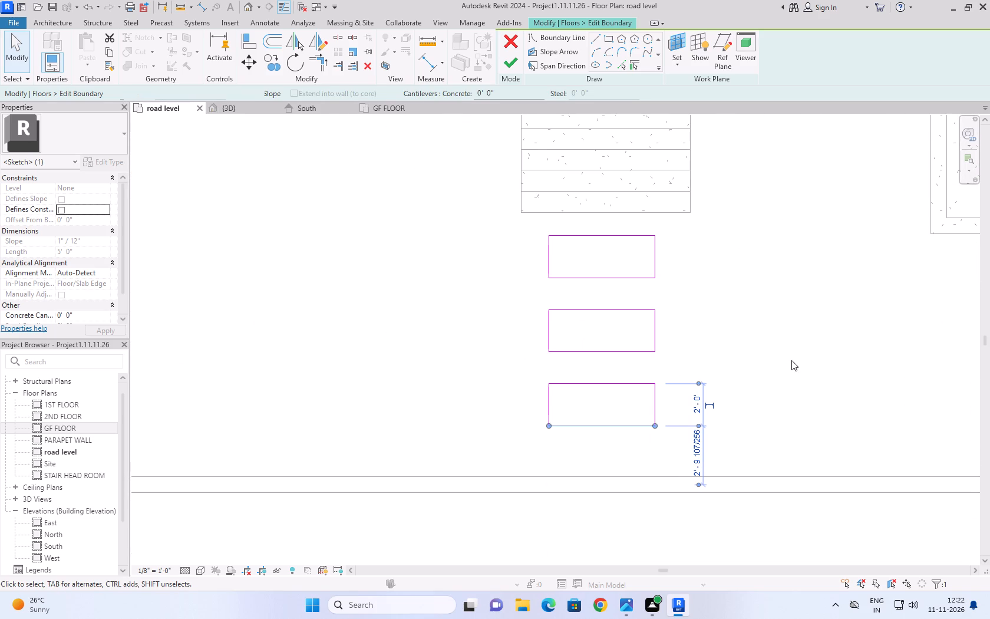
left_click(791, 360)
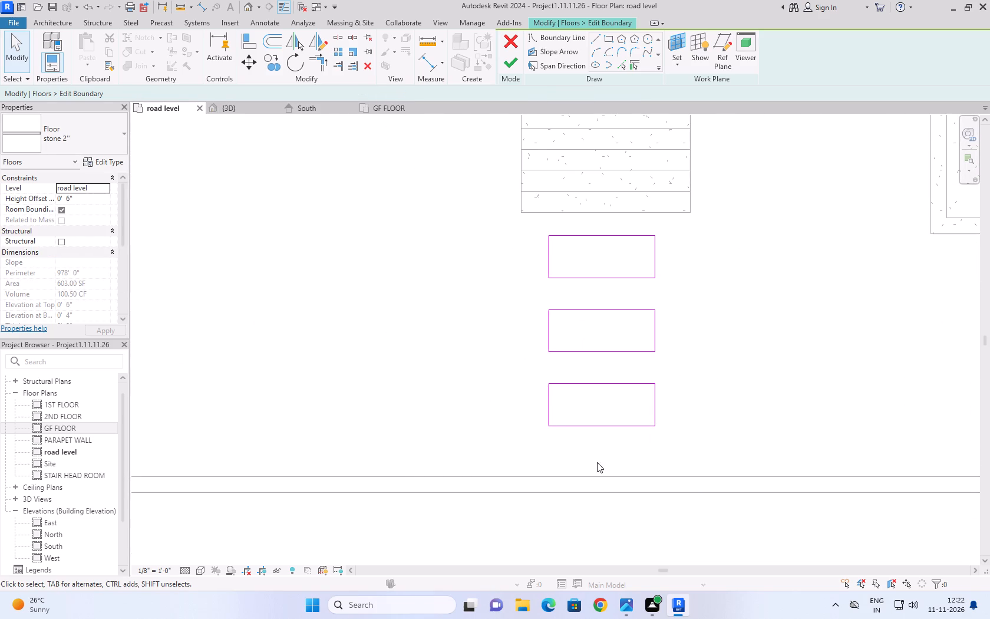
Check the gap between the middle paver outline and the one nearest the front wall using an aligned dimension preview.
left_click_drag(540, 369, 728, 462)
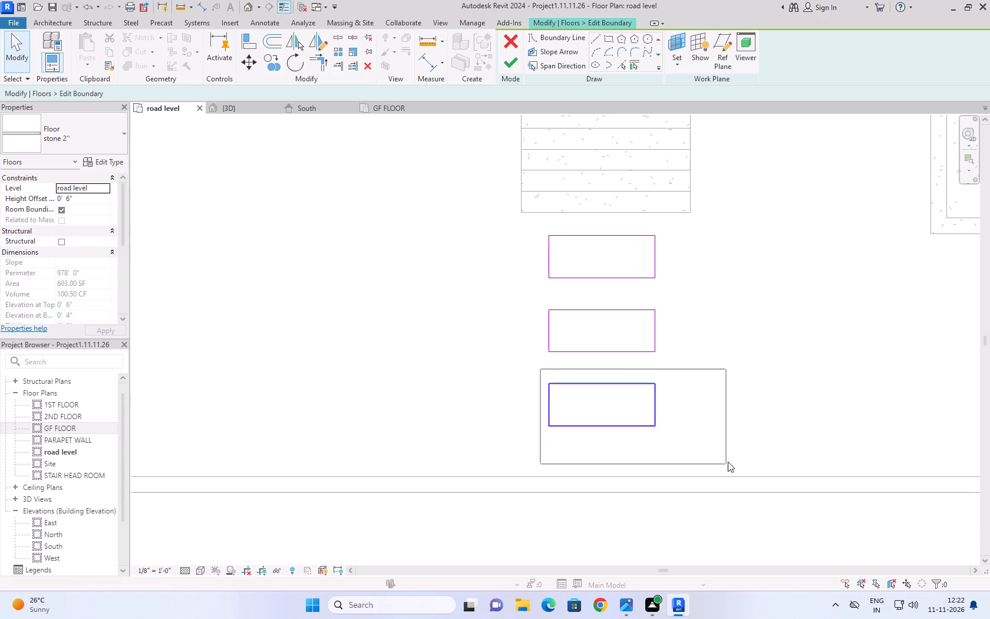
left_click_drag(728, 462, 729, 459)
left_click(729, 421)
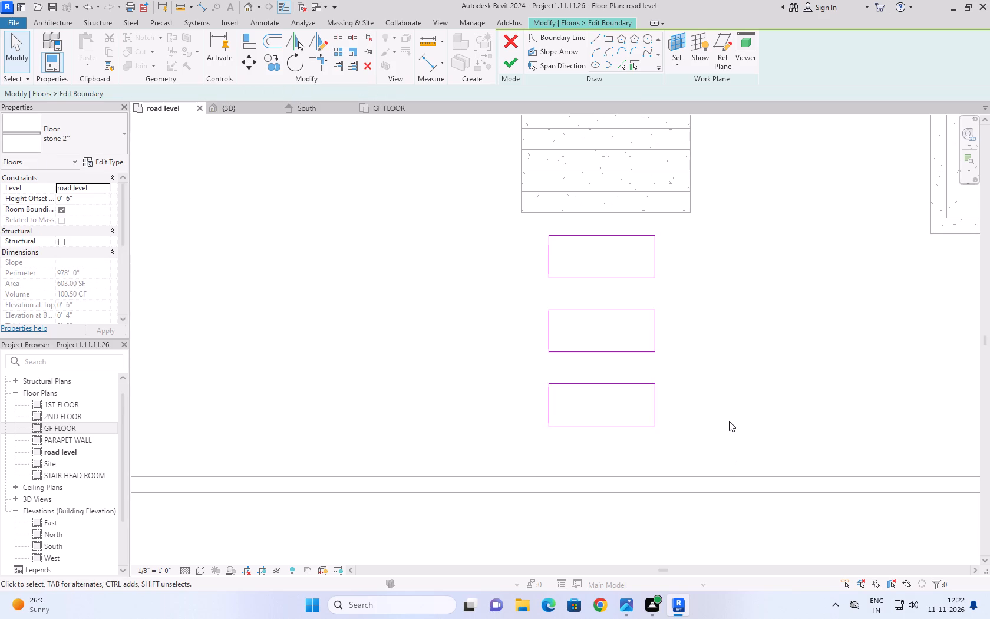
type("di")
left_click(632, 382)
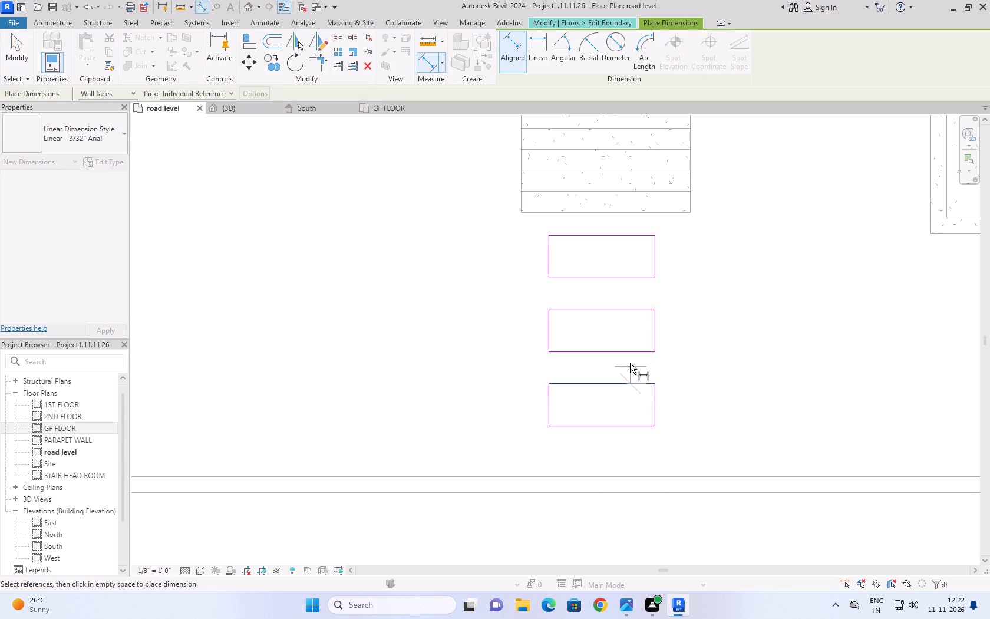
left_click(628, 351)
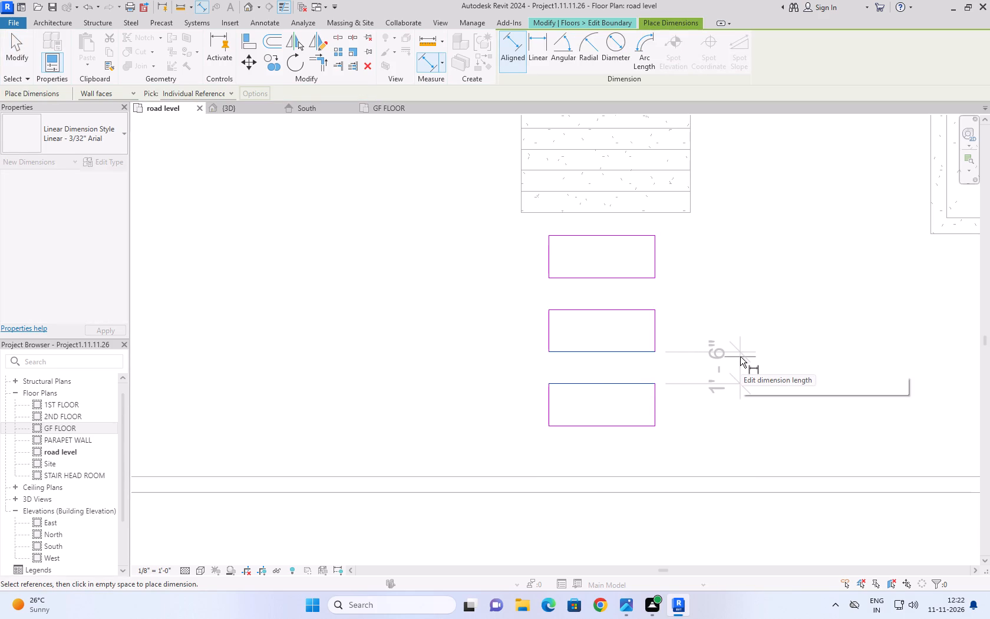
key("Escape")
key("Escape")
key("Escape")
key("Escape")
key("Escape")
key("Escape")
key("Escape")
key("Escape")
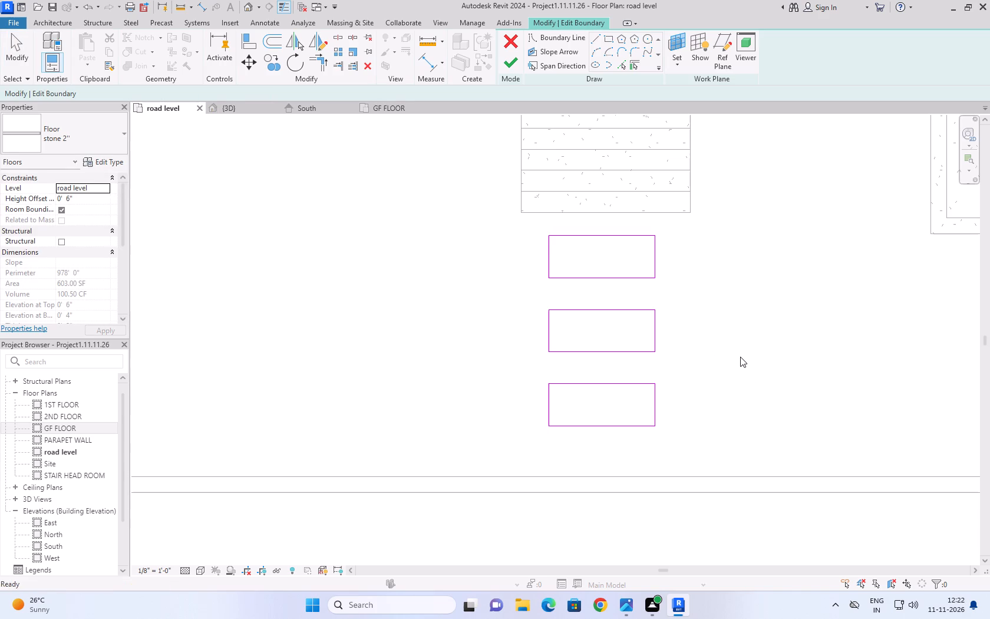
key("Escape")
Nudge the whole middle paver outline toward the entrance steps to narrow its gap to the first paver.
left_click_drag(530, 295, 701, 373)
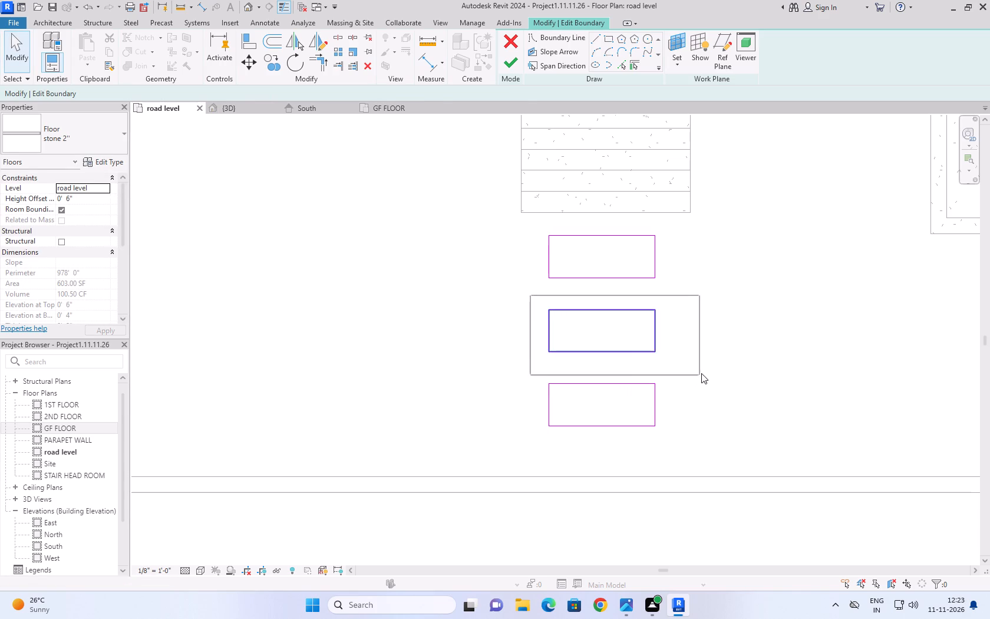
left_click_drag(701, 373, 704, 373)
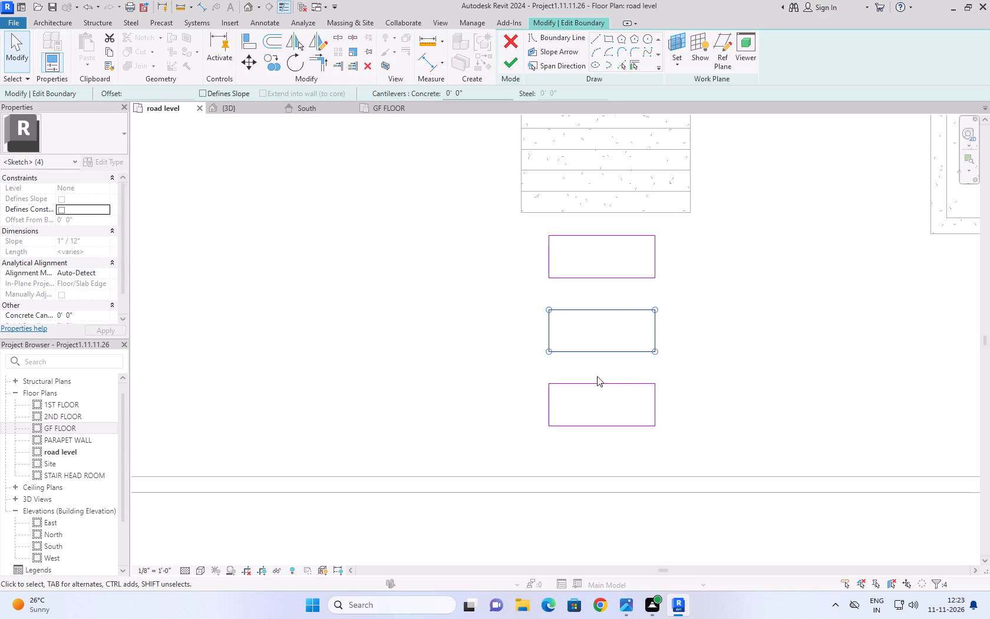
key("Up")
key("Up")
key("Up")
key("Up")
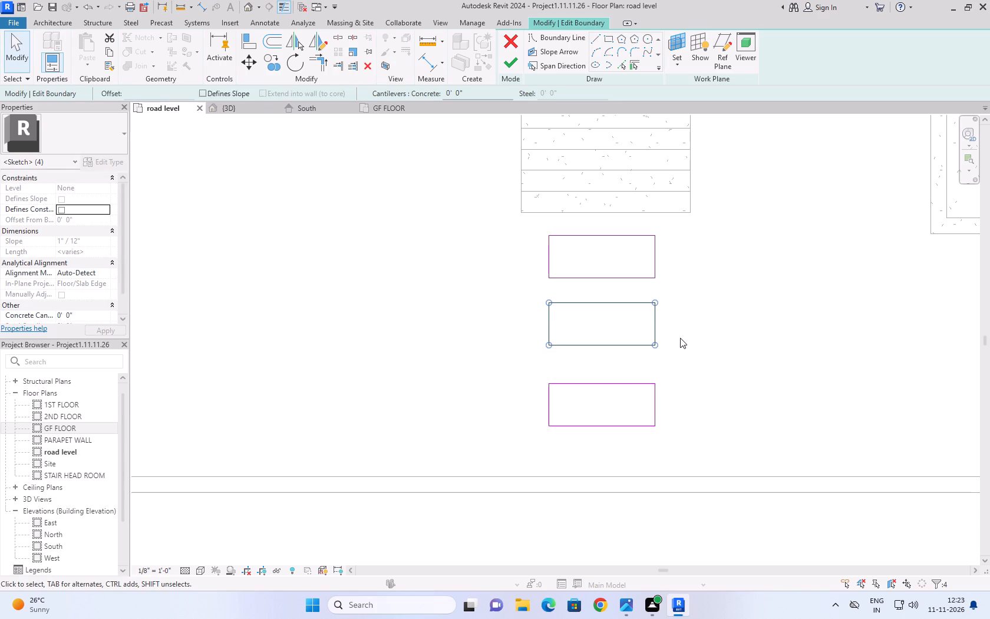
key("Up")
left_click(680, 338)
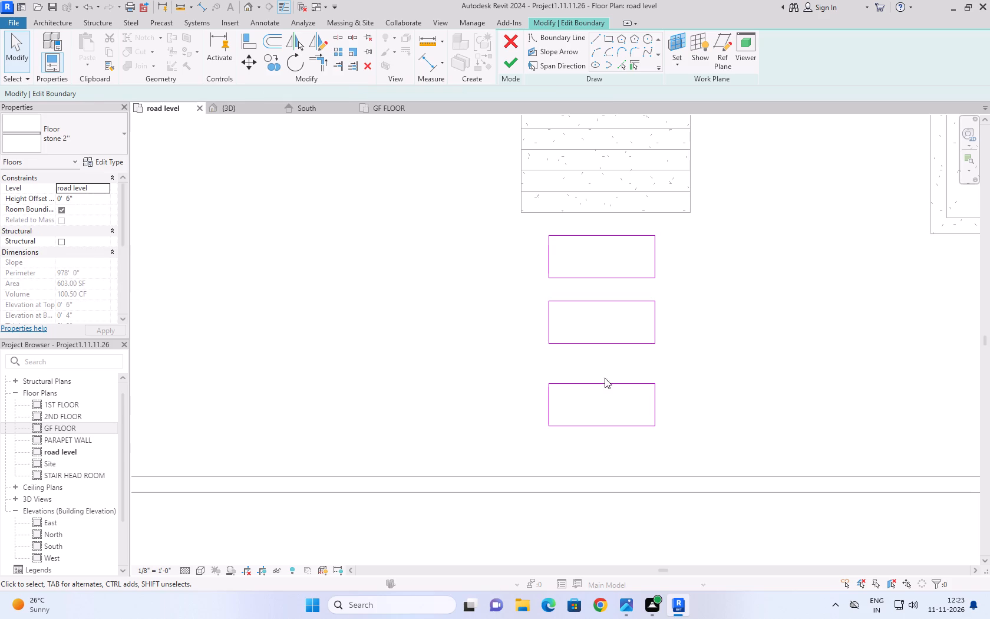
Nudge the paver outline nearest the front wall toward the middle paver to narrow the gap between them.
left_click_drag(534, 368, 735, 458)
key("Up")
key("Up")
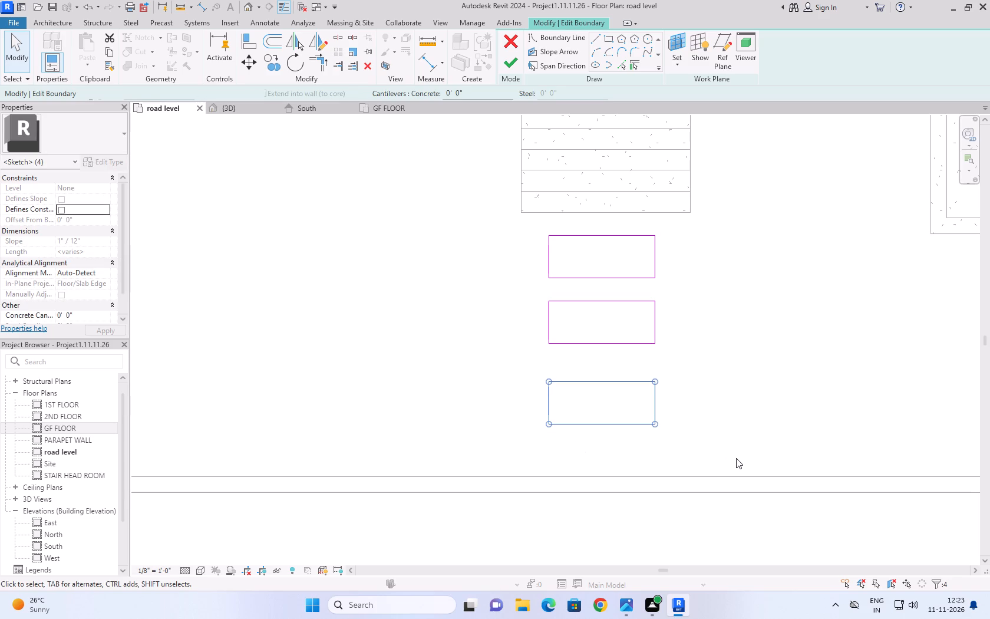
key("Up")
key("Up")
key("Up")
key("Up")
key("Up")
left_click(745, 380)
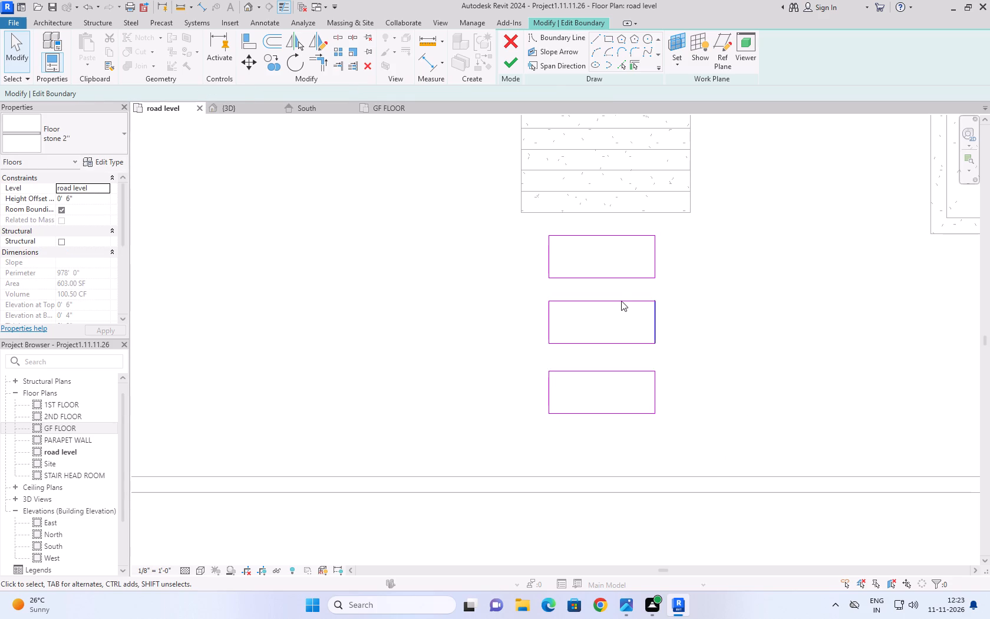
Add aligned dimensions to the two gaps between the three large paver outlines.
key("d")
key("i")
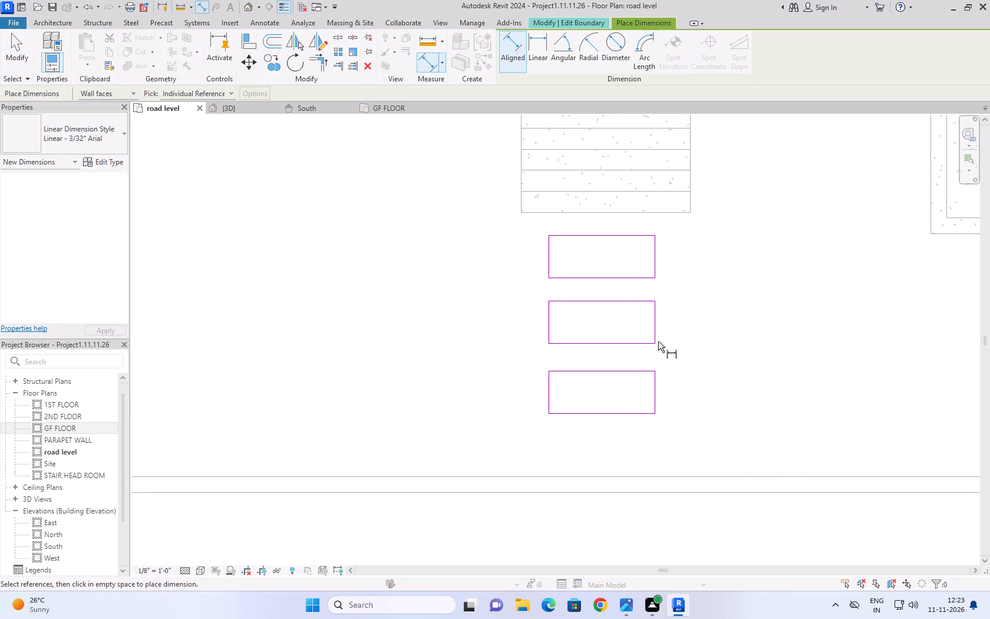
left_click(618, 298)
left_click(616, 279)
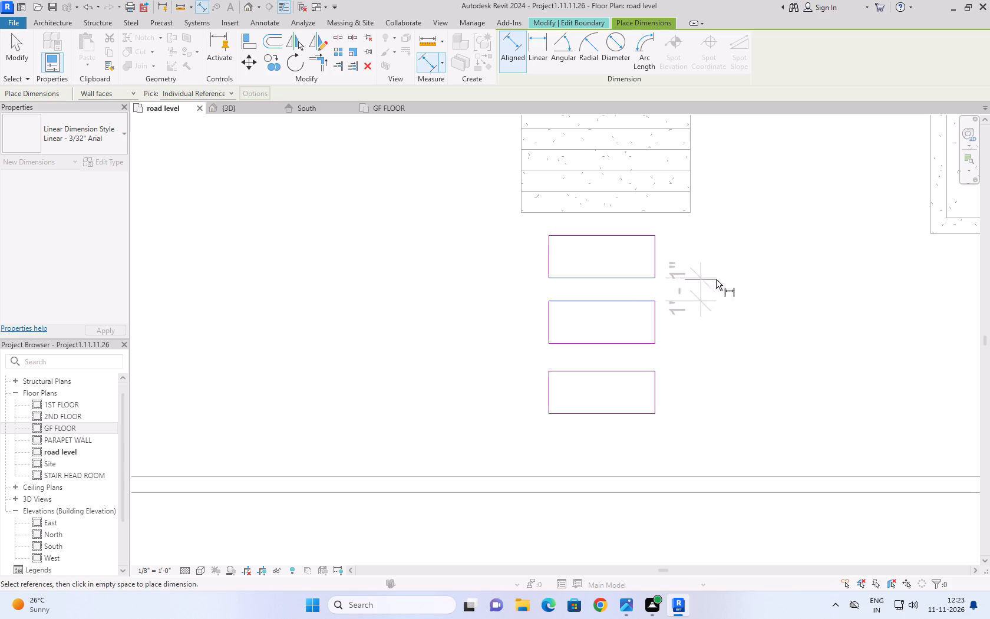
left_click(733, 280)
left_click(612, 373)
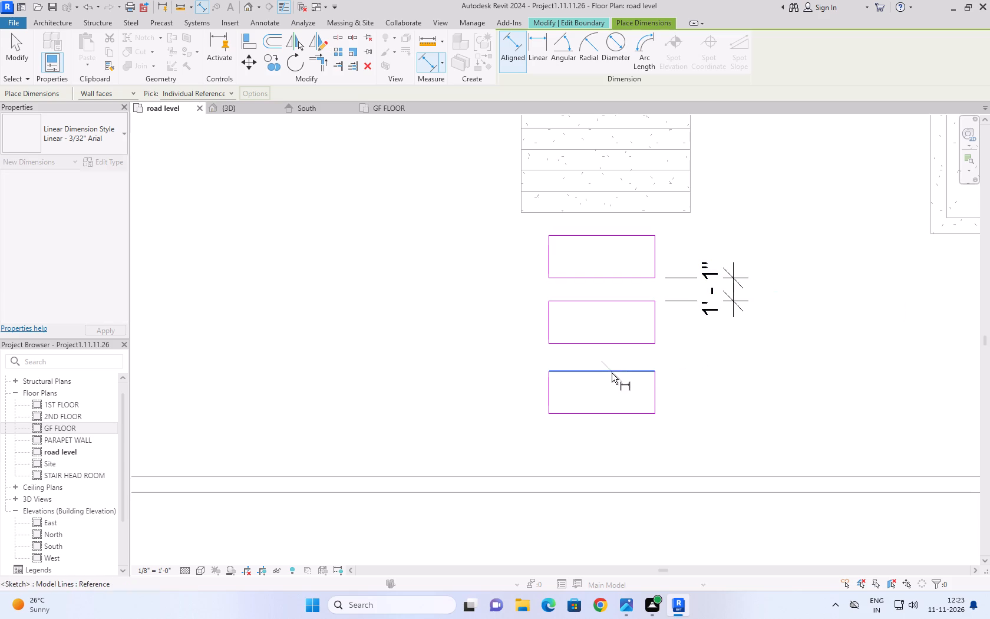
left_click(617, 344)
left_click(520, 350)
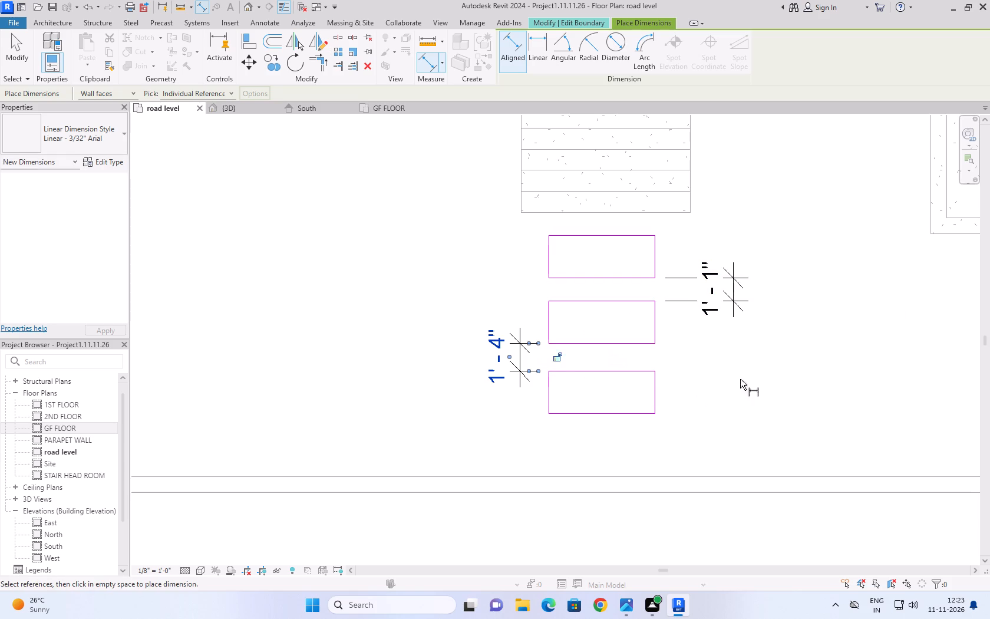
left_click(782, 373)
key("Escape")
key("Escape")
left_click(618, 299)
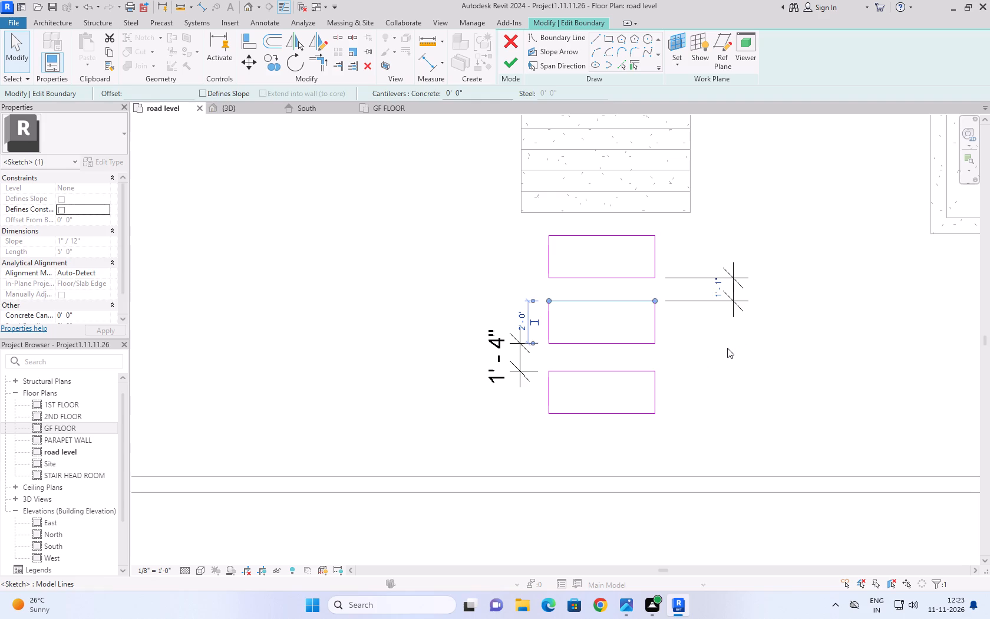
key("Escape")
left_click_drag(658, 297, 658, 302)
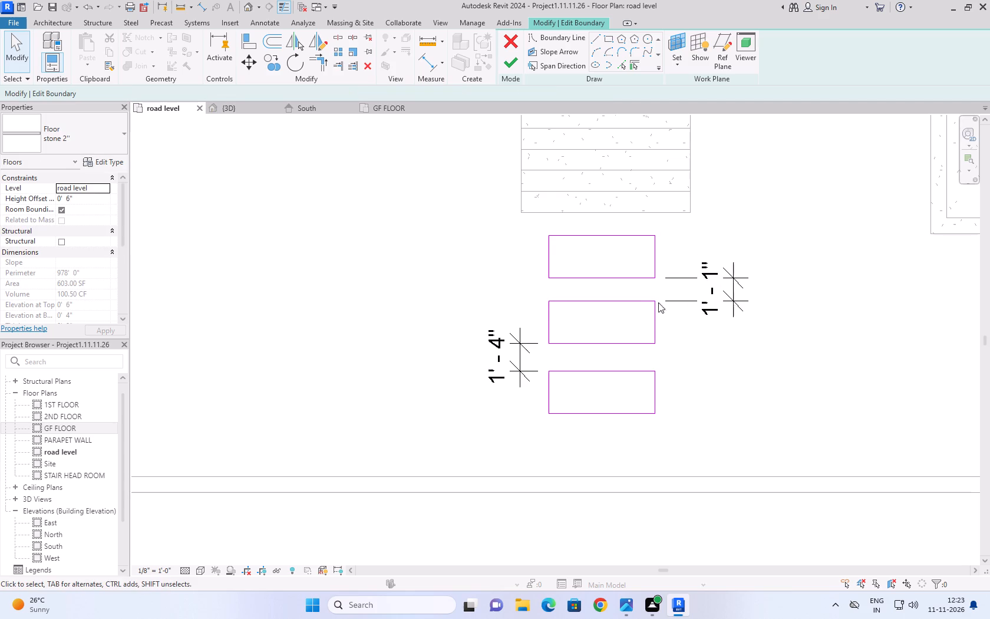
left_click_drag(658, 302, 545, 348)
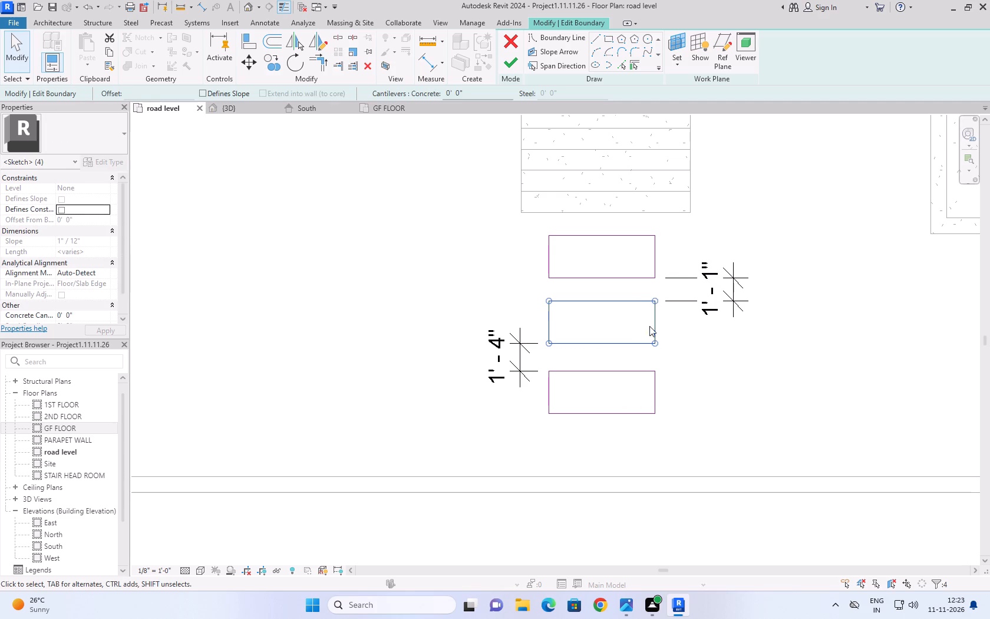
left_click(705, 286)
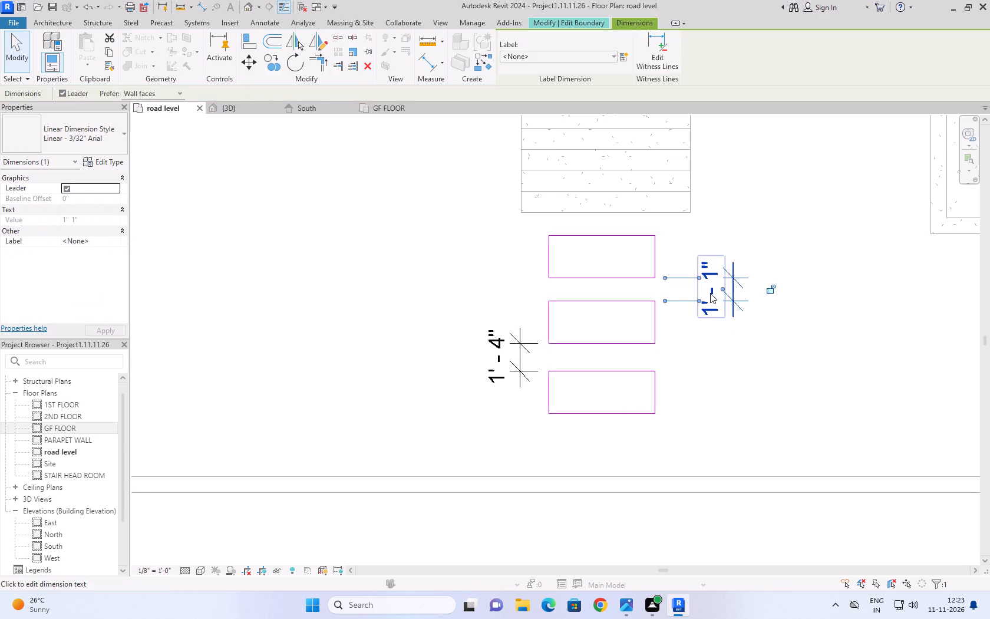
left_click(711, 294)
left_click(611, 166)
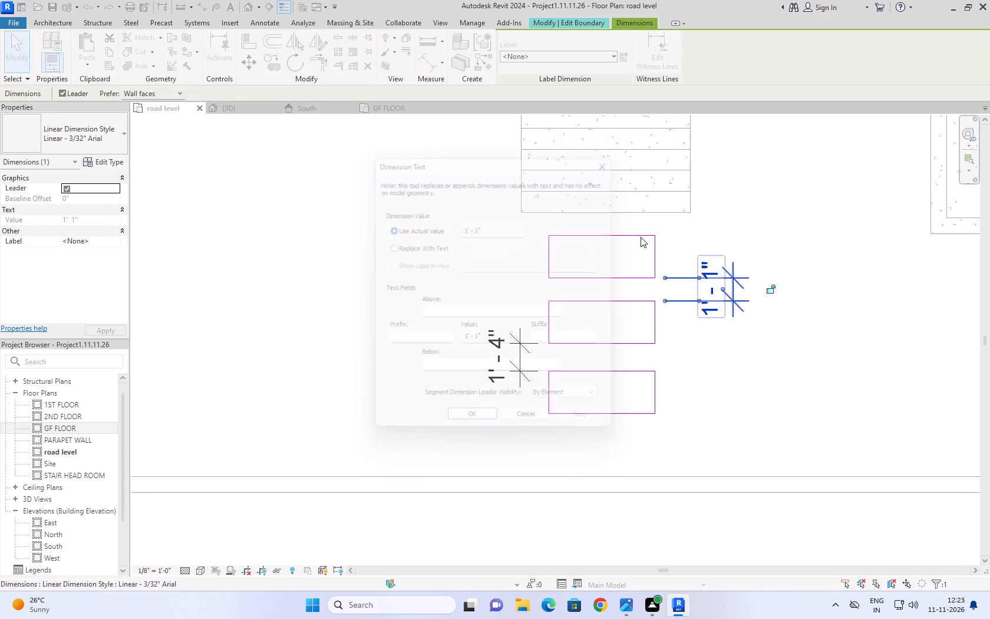
Set the gap between the paver outline nearest the entrance steps and the middle outline to 1' by moving the middle outline's facing edge.
left_click(638, 304)
left_click(716, 287)
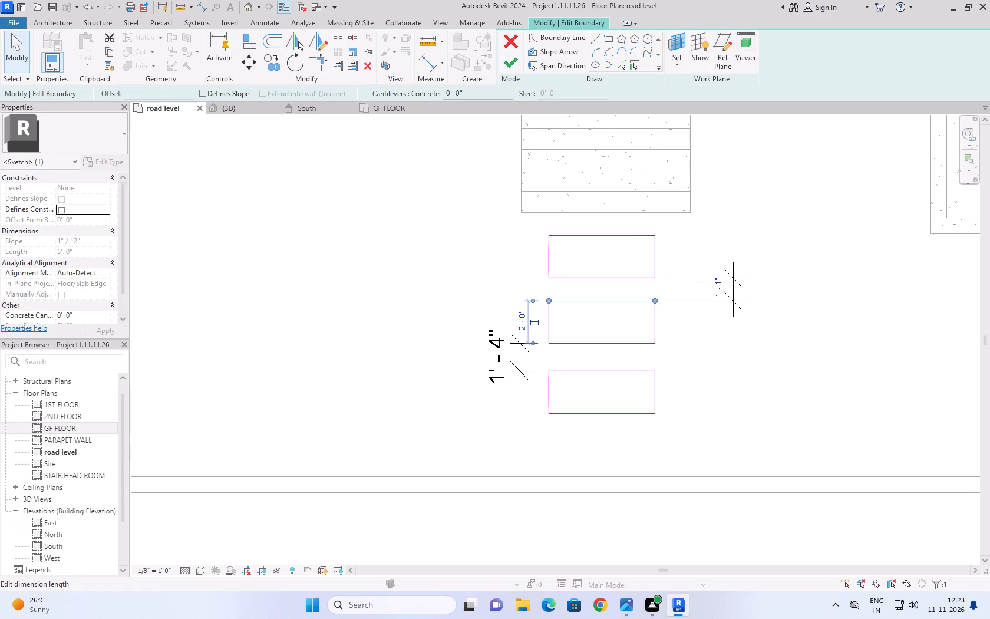
type("1'")
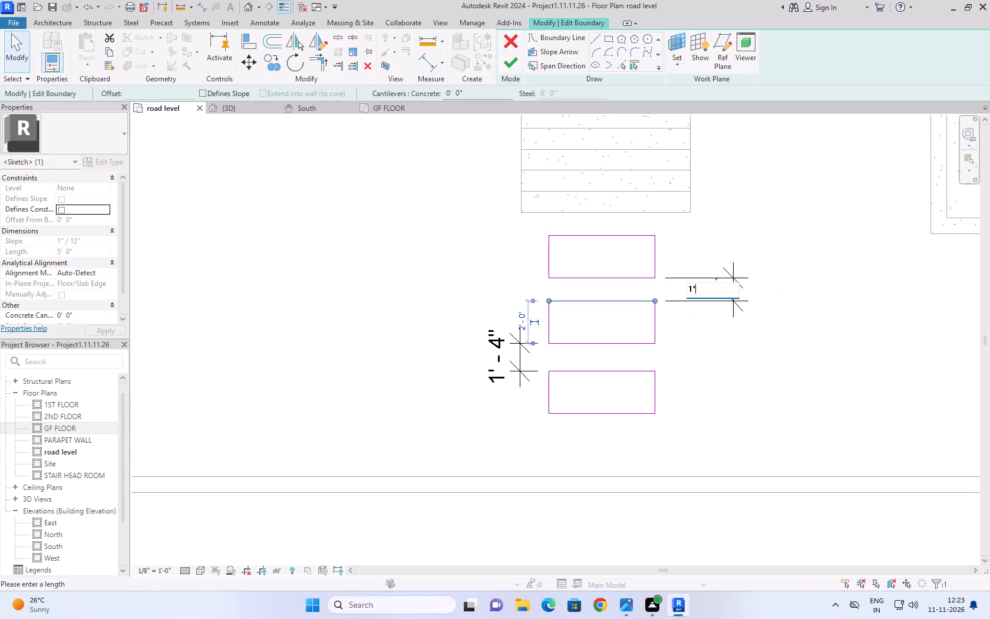
key("Return")
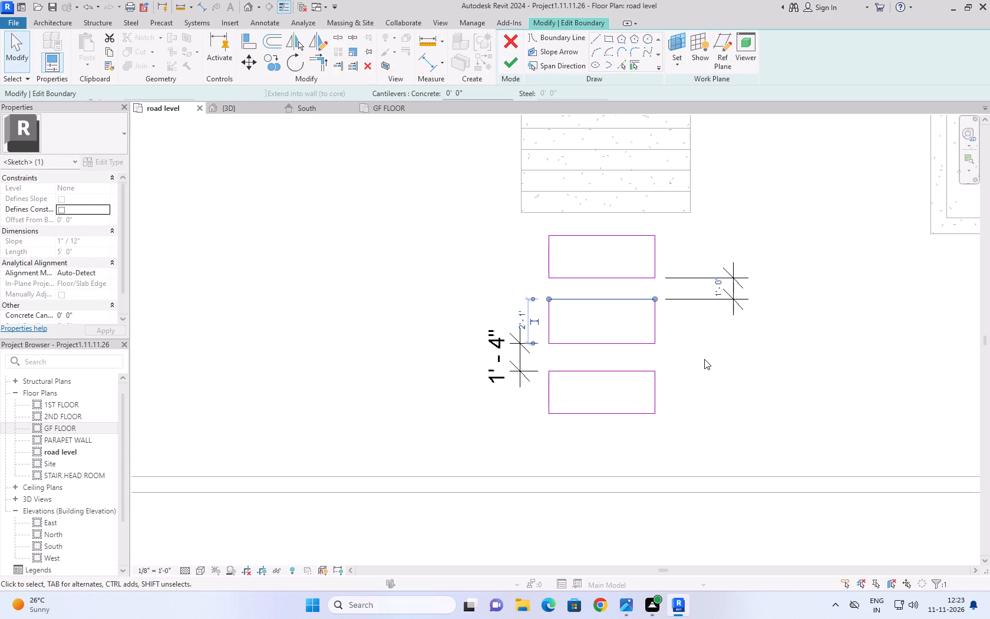
left_click(704, 359)
Set the gap between the middle paver outline and the one nearest the front wall to 1' by moving the latter's facing edge.
left_click(626, 345)
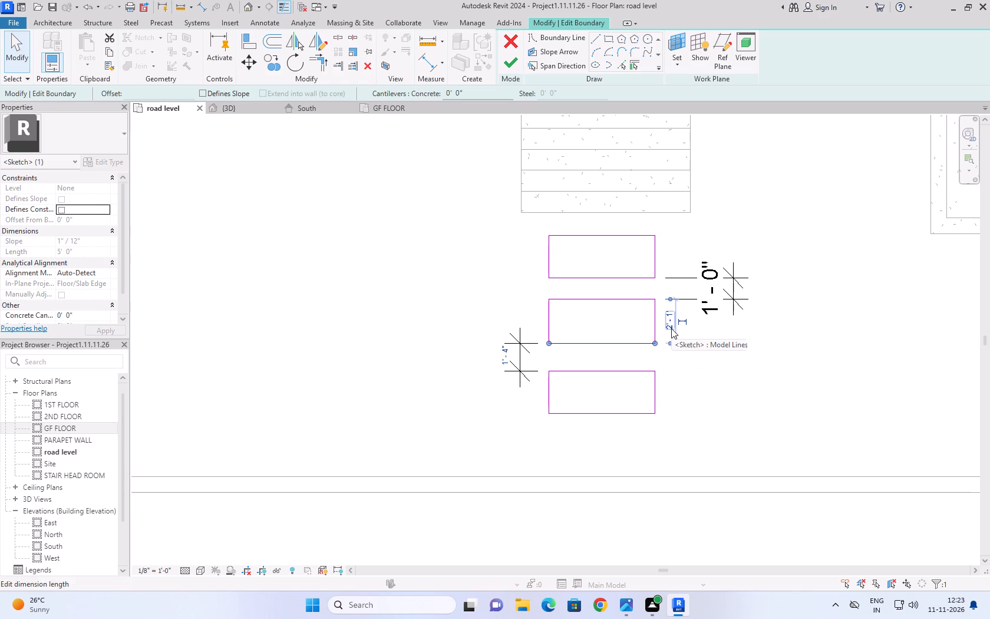
double_click(557, 370)
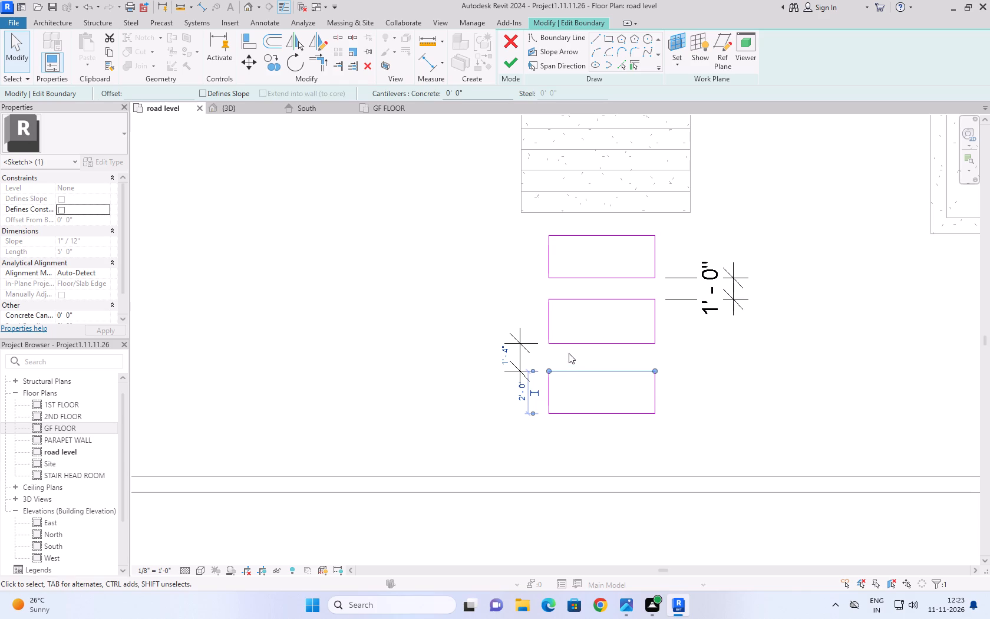
left_click(506, 358)
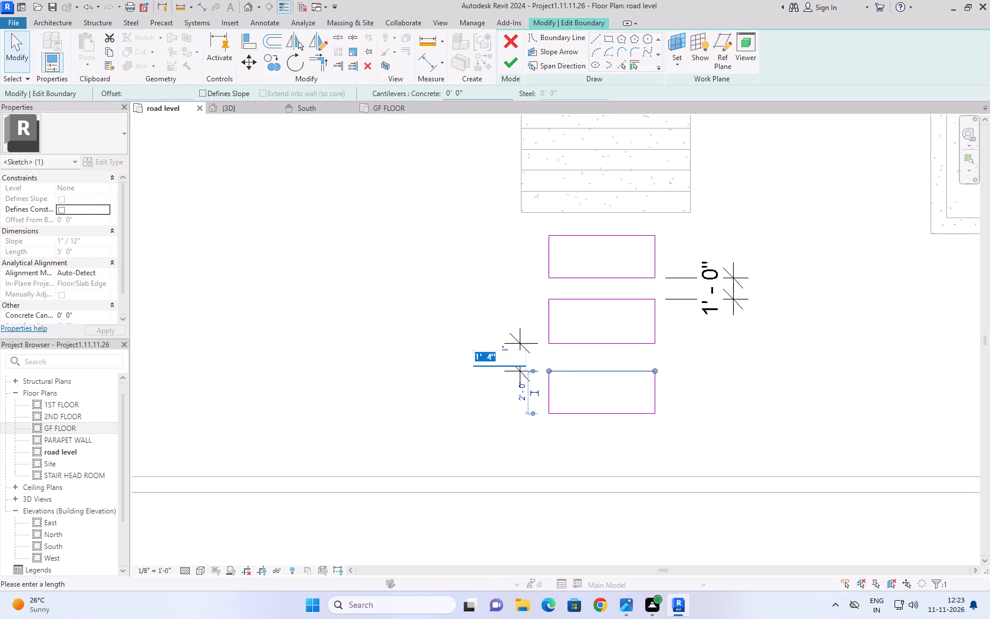
type("1'")
key("Return")
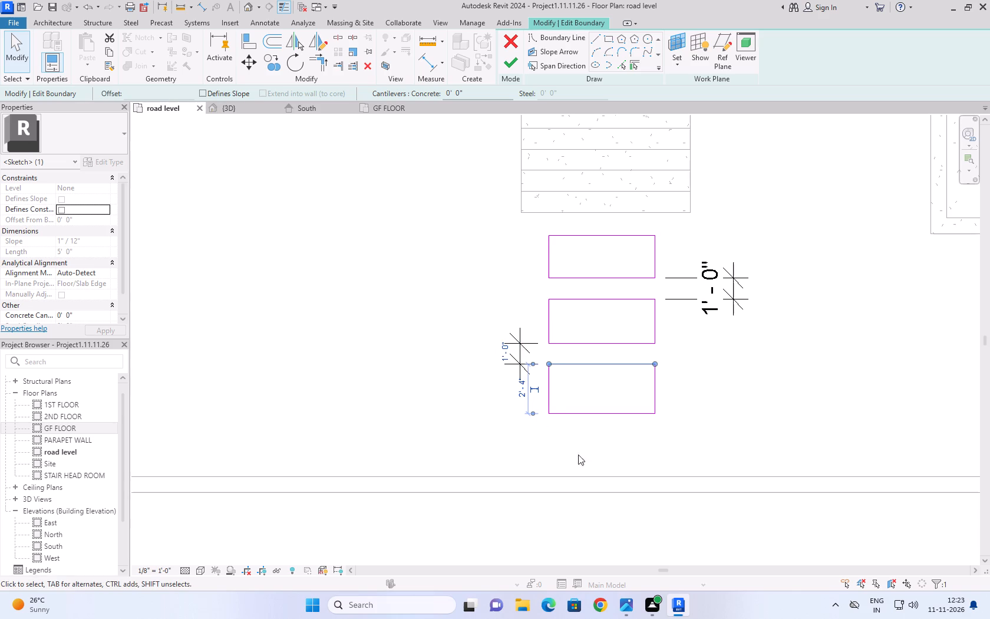
left_click(616, 455)
Set the depth of the paver outline nearest the front wall to 2' by moving its wall-side edge.
left_click(602, 414)
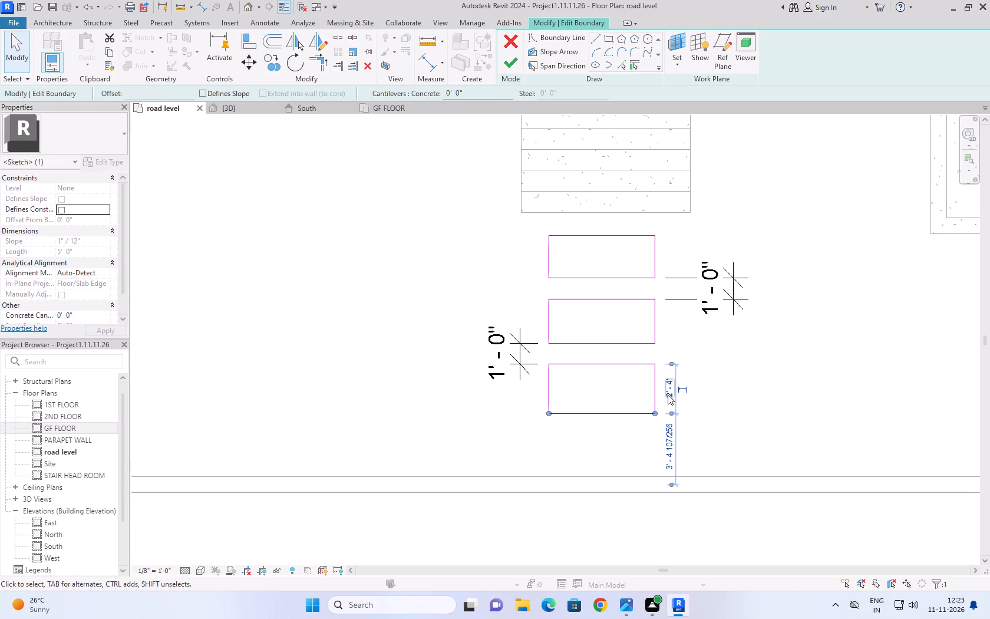
left_click(668, 394)
key("2")
key("apostrophe")
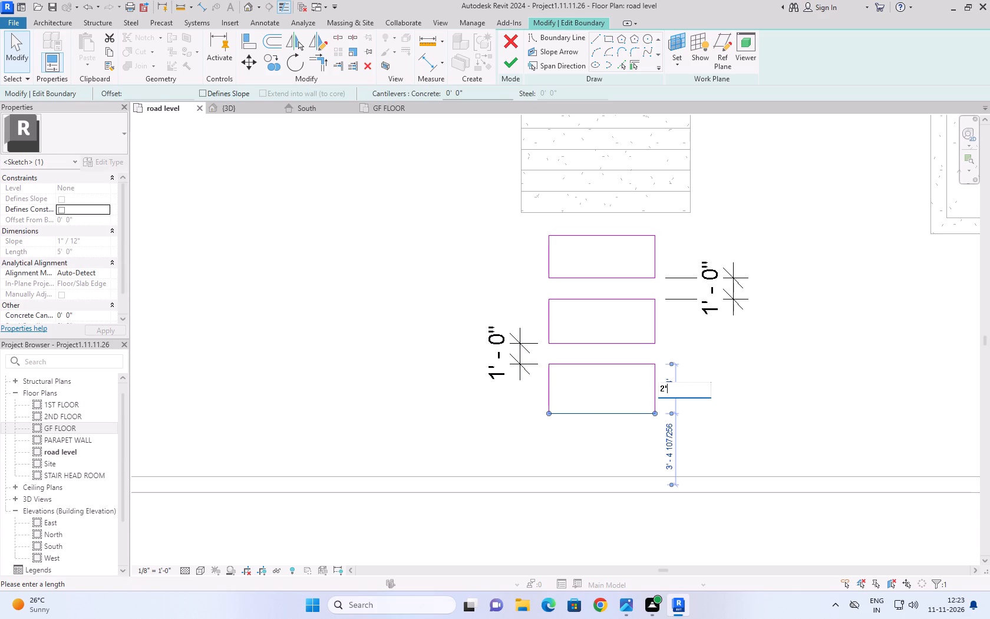
key("Return")
left_click(777, 357)
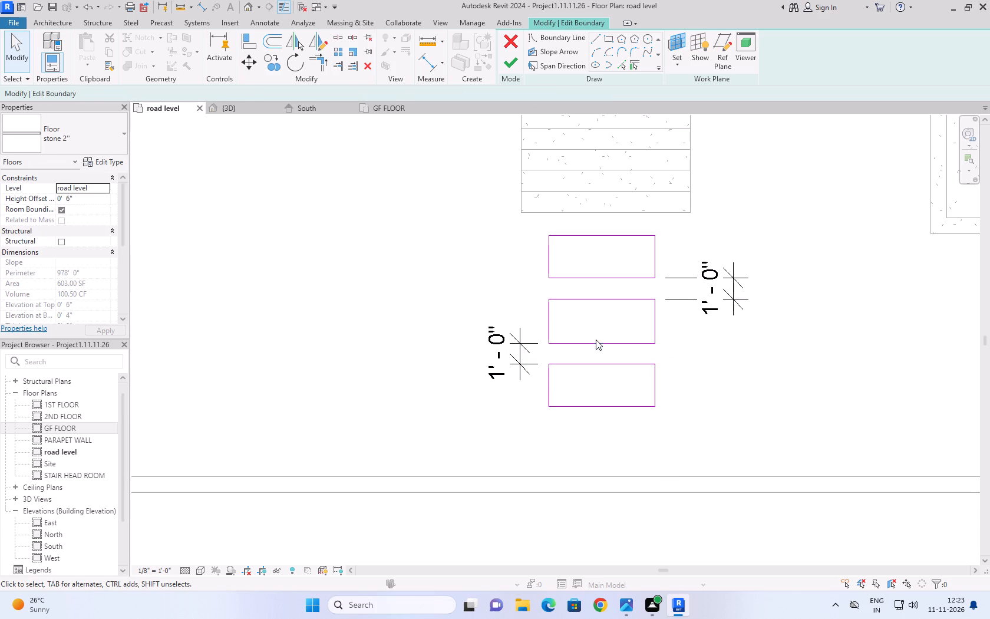
Set the middle paver outline's depth to 2' by moving its edge on the front-wall side.
left_click(596, 340)
left_click(674, 321)
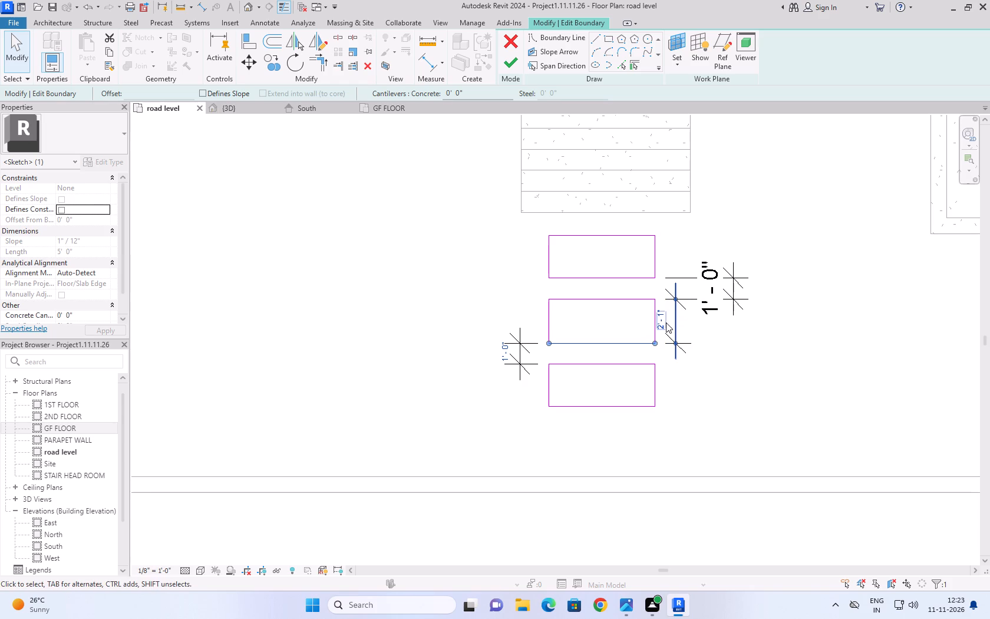
left_click(664, 322)
key("2")
key("apostrophe")
key("Return")
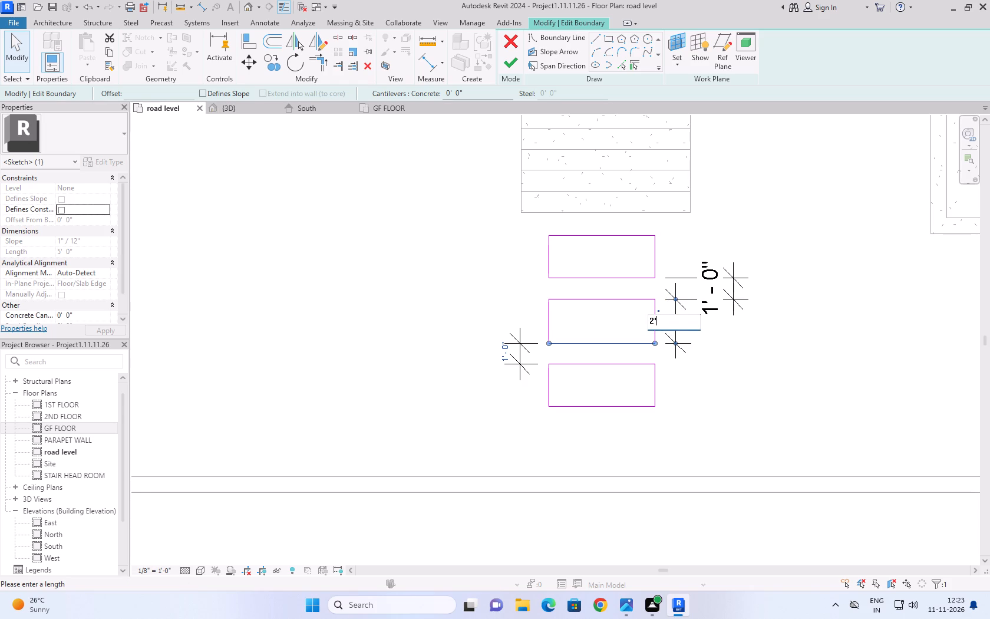
left_click(734, 374)
Delete all the aligned dimensions beside the three large paver outlines.
left_click_drag(778, 249, 739, 299)
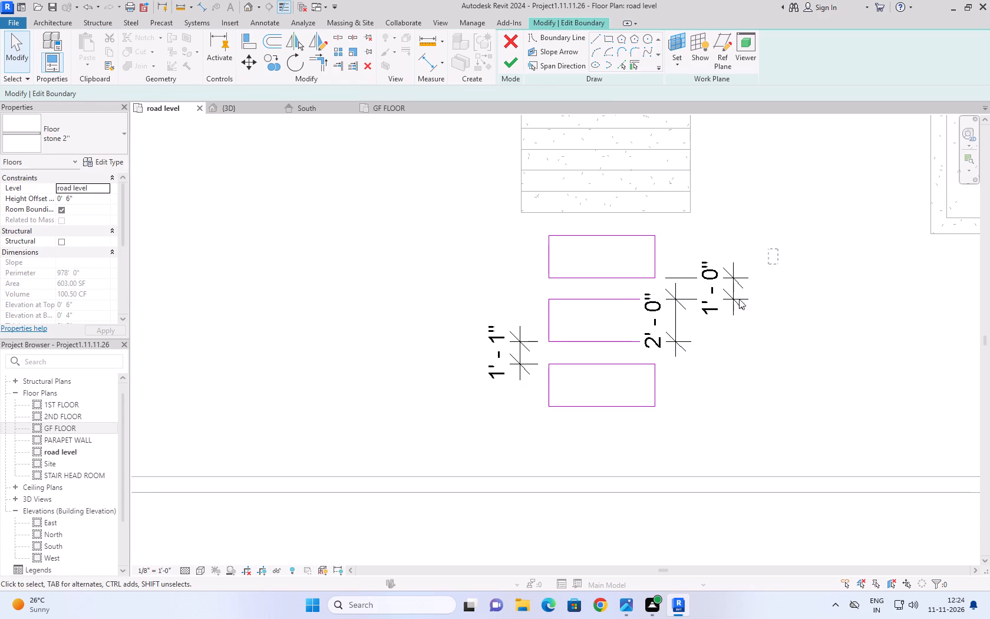
left_click_drag(739, 299, 668, 374)
key("Delete")
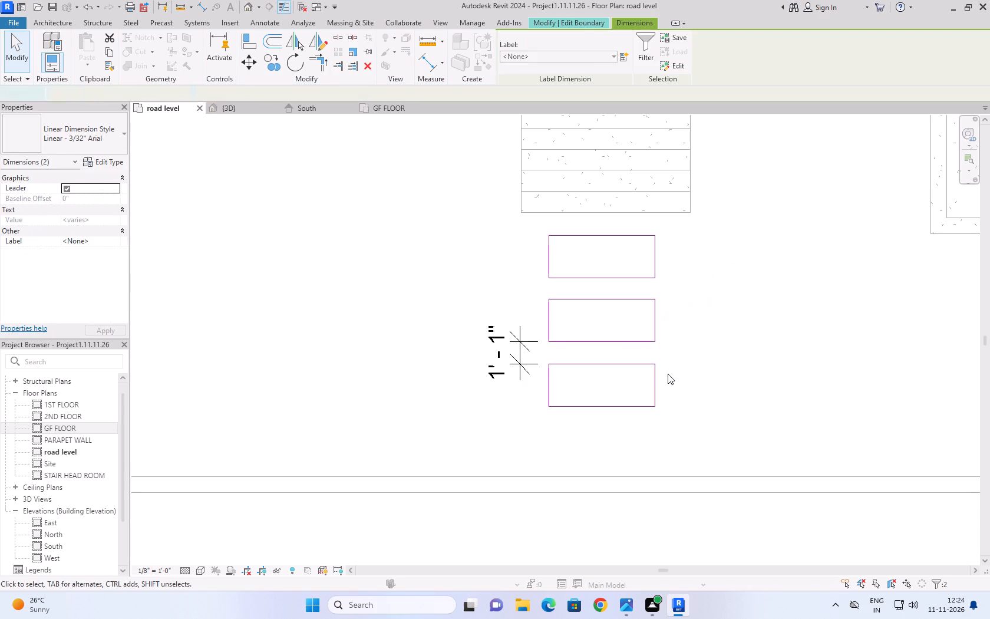
left_click_drag(467, 301, 530, 422)
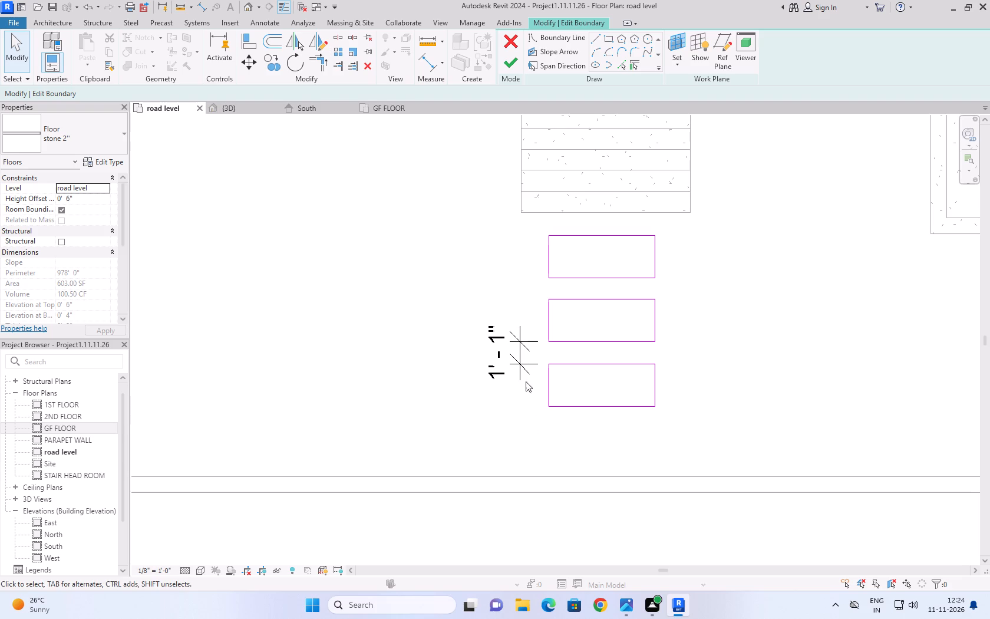
left_click(523, 366)
key("Delete")
Copy the paver outline nearest the front wall 3' straight toward the wall as a fourth paver, and finish the floor boundary edit.
left_click_drag(523, 357, 698, 434)
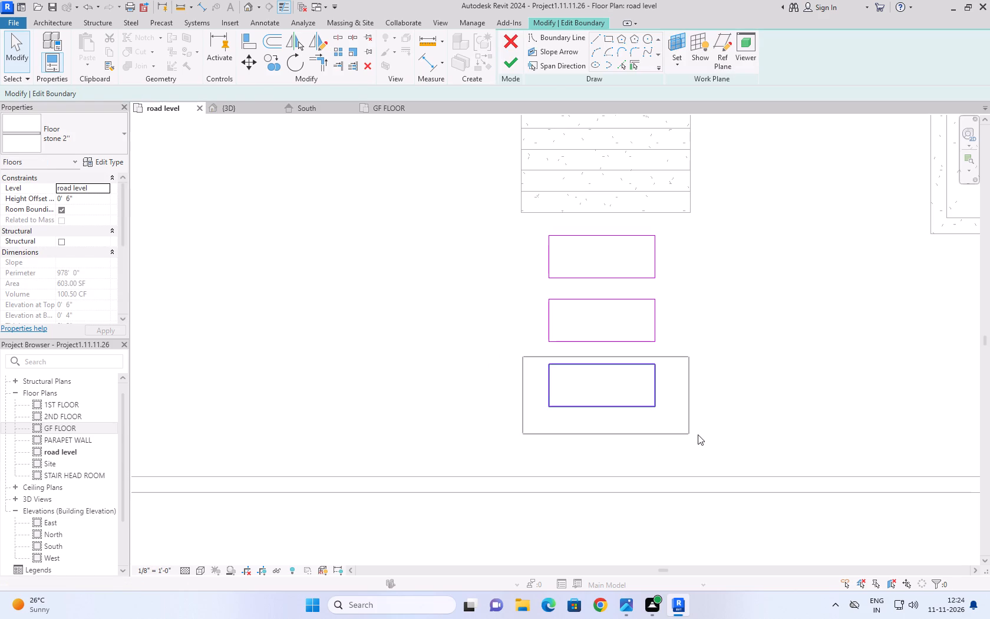
left_click_drag(698, 434, 699, 434)
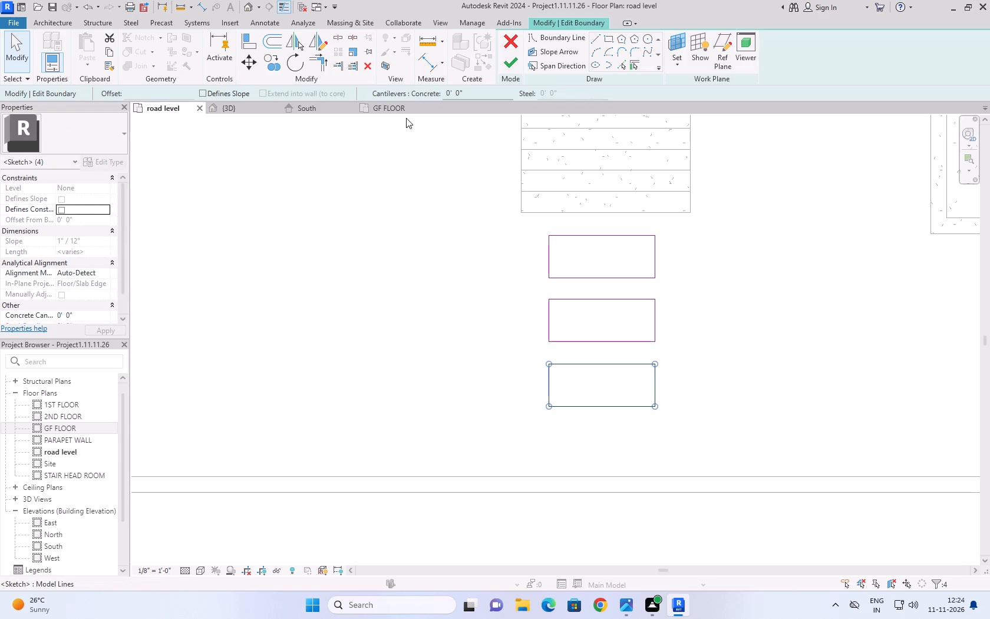
left_click(281, 68)
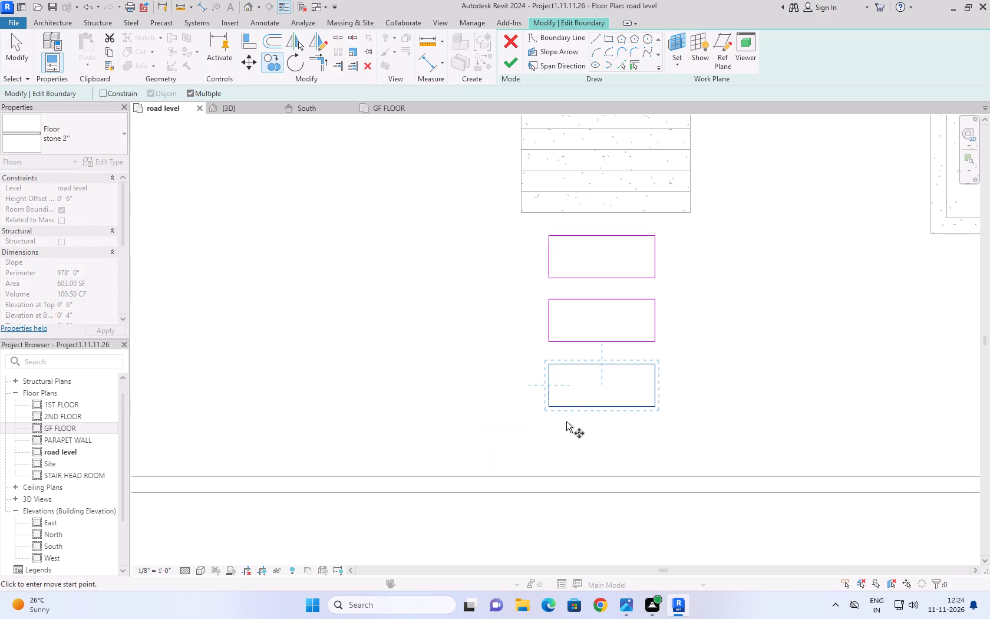
left_click(549, 405)
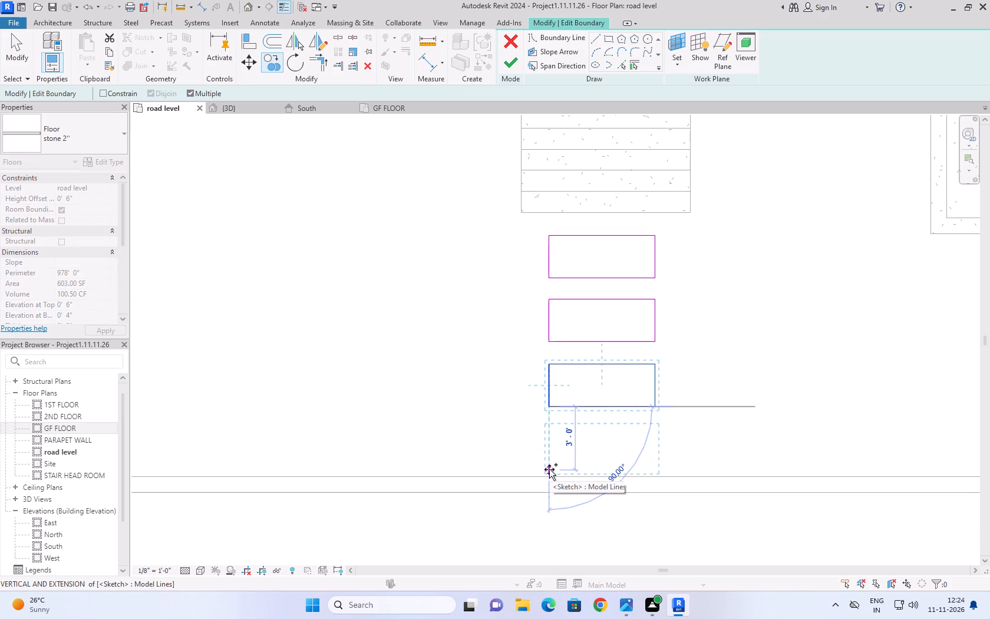
type("1'")
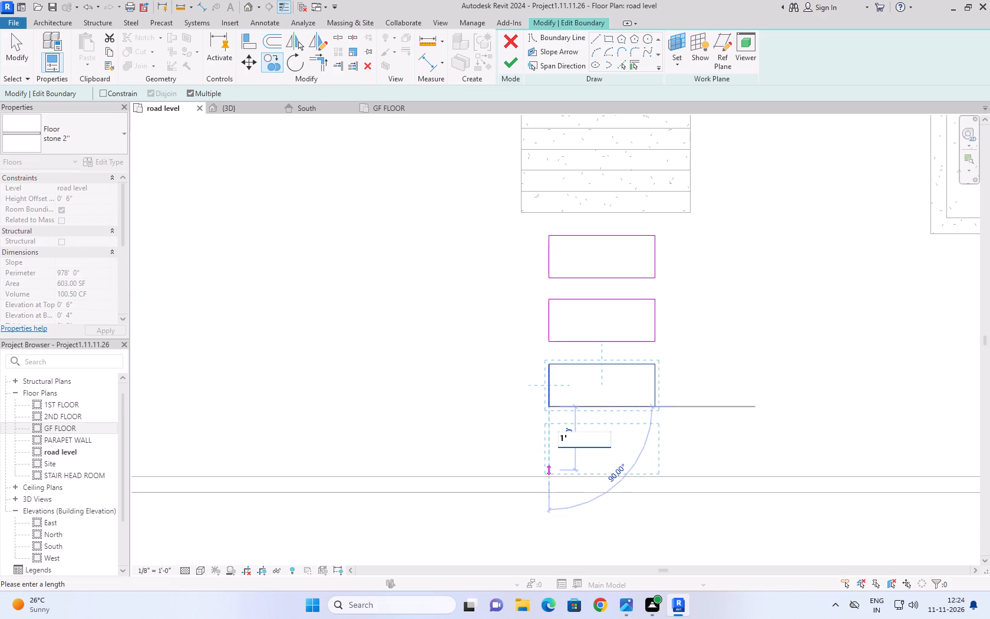
key("BackSpace")
key("BackSpace")
type("3'")
key("Return")
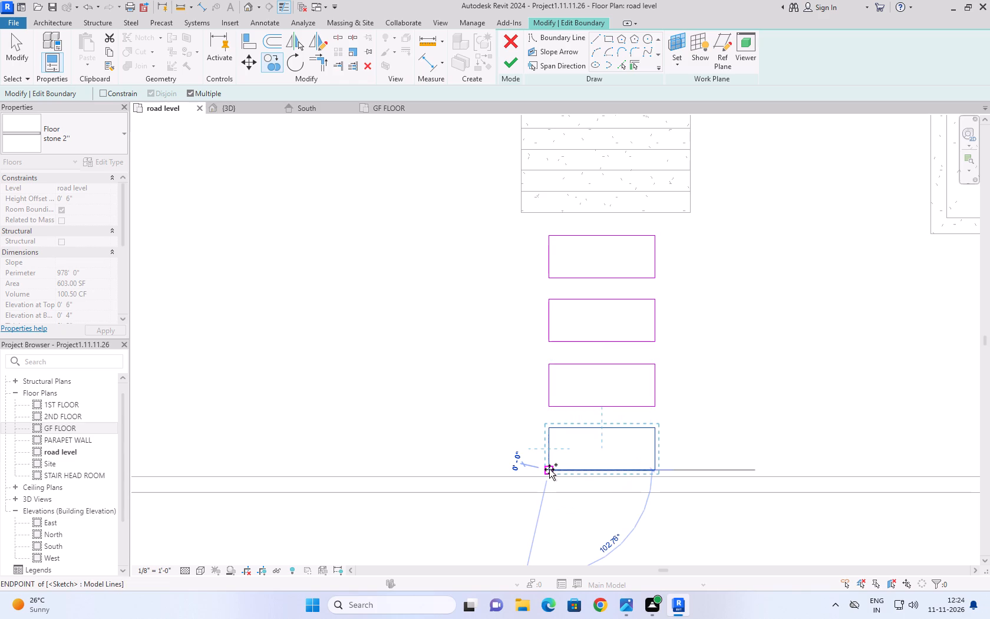
key("Escape")
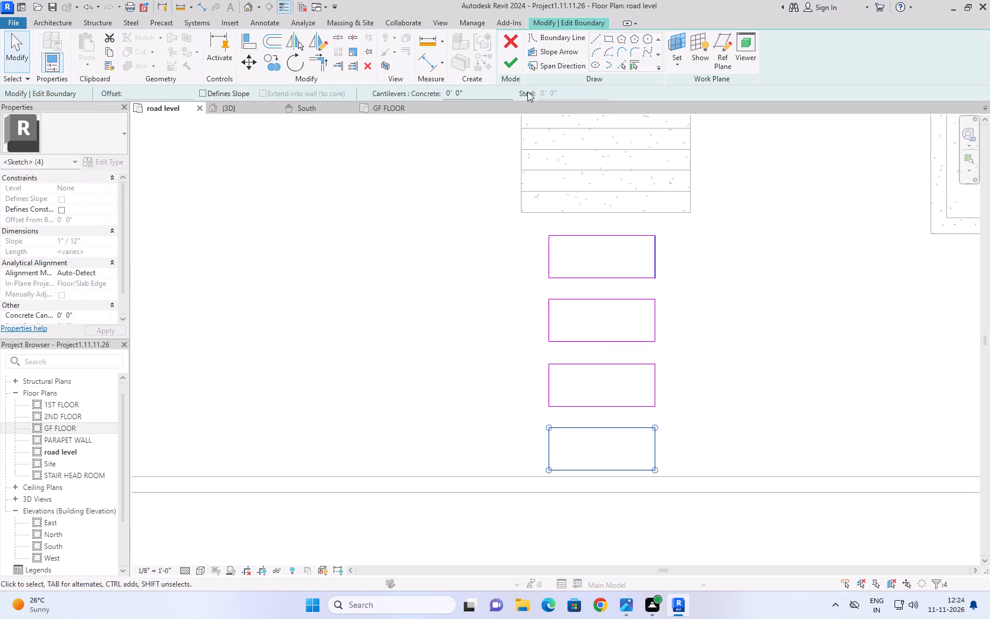
left_click(500, 57)
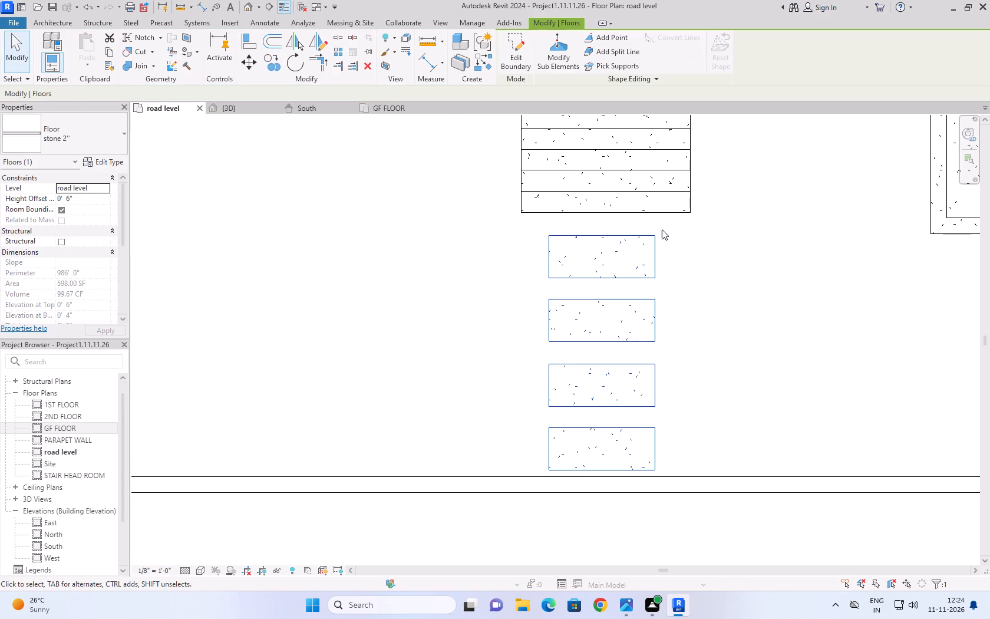
Examine the entrance pavers in plan and in the 3D view, checking their layout between the steps and the front wall.
scroll(662, 229, "down", 3)
scroll(690, 394, "down", 4)
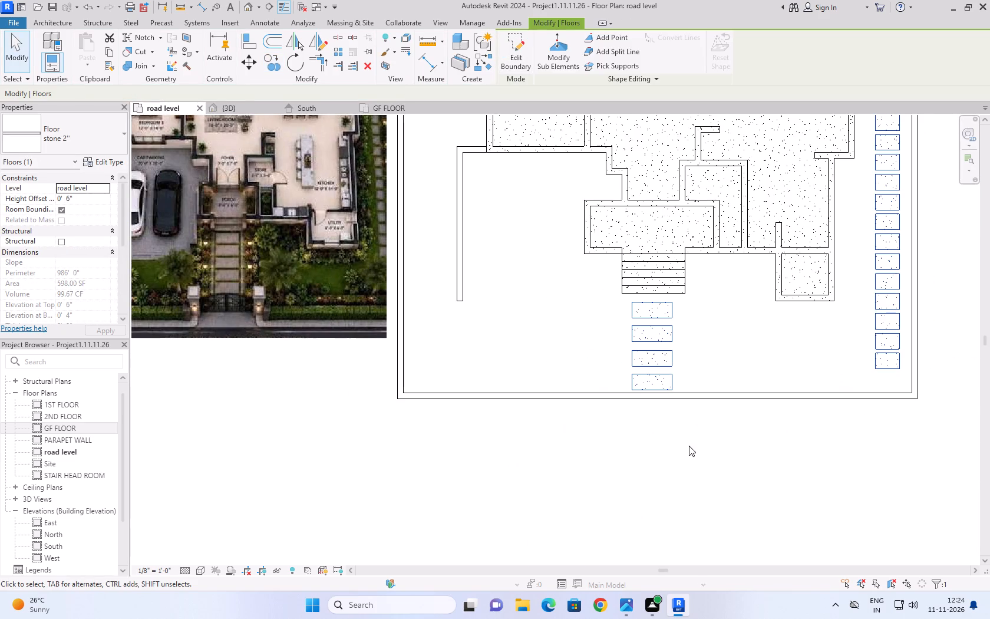
left_click(235, 108)
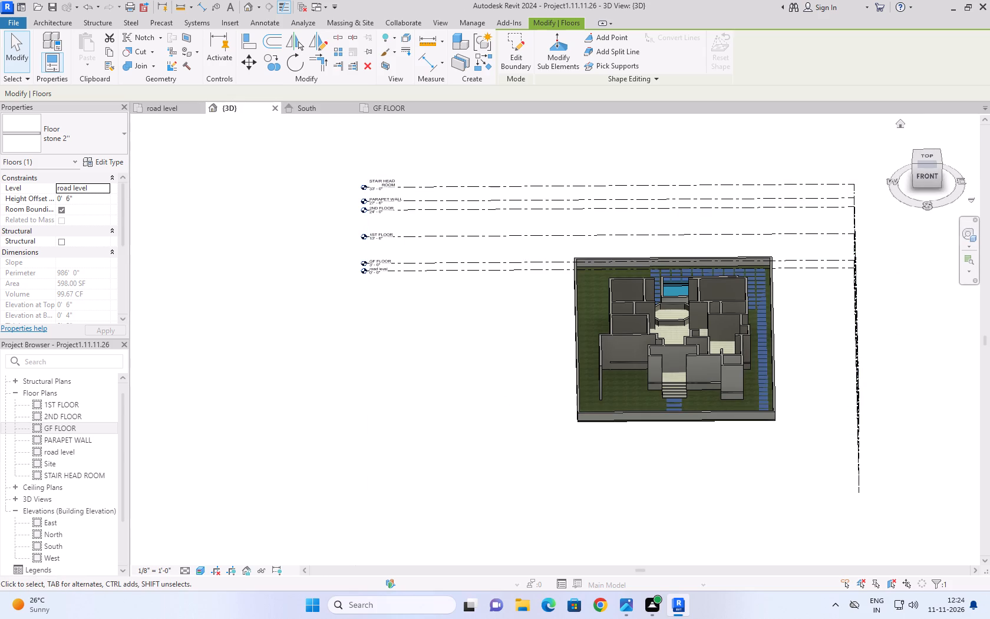
left_click(897, 129)
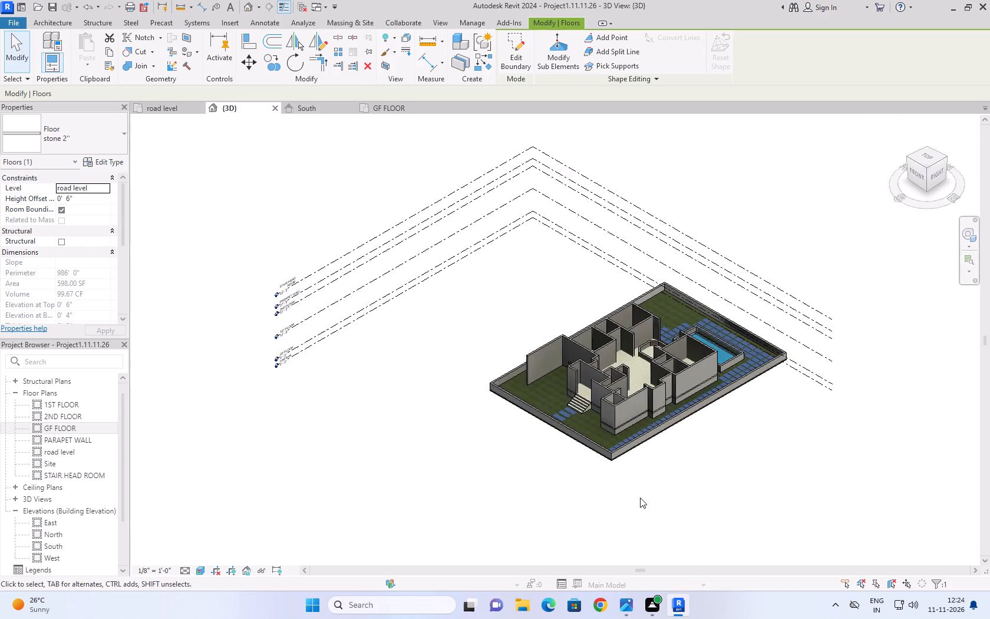
scroll(640, 498, "up", 3)
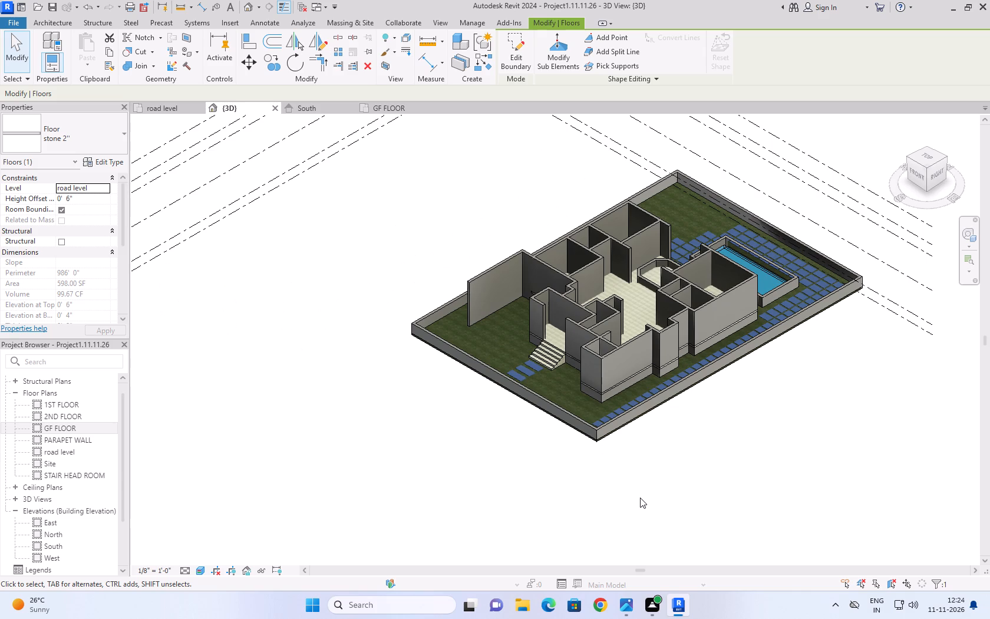
scroll(660, 342, "up", 4)
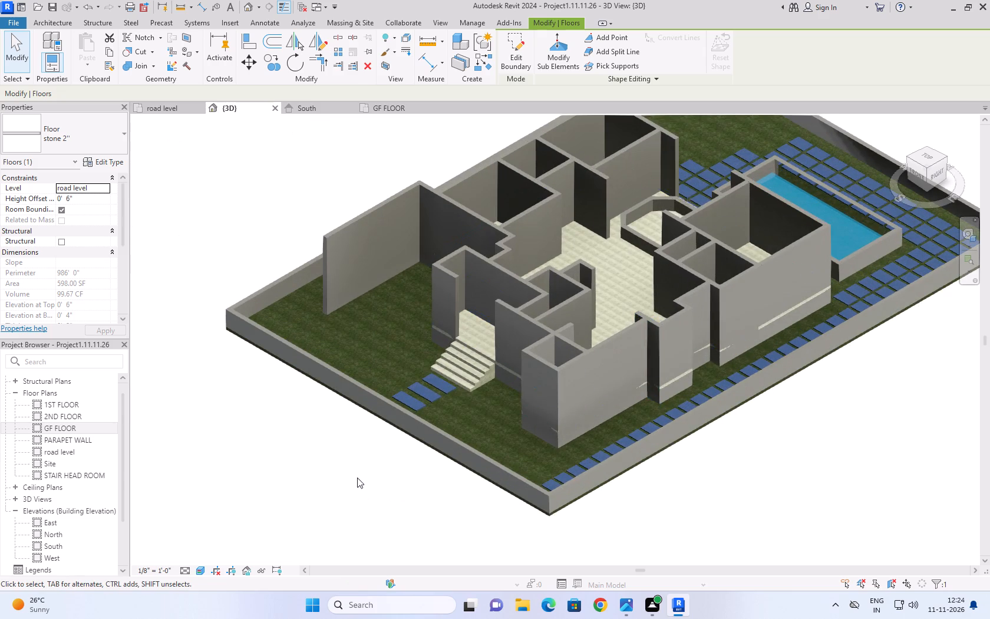
scroll(357, 477, "up", 4)
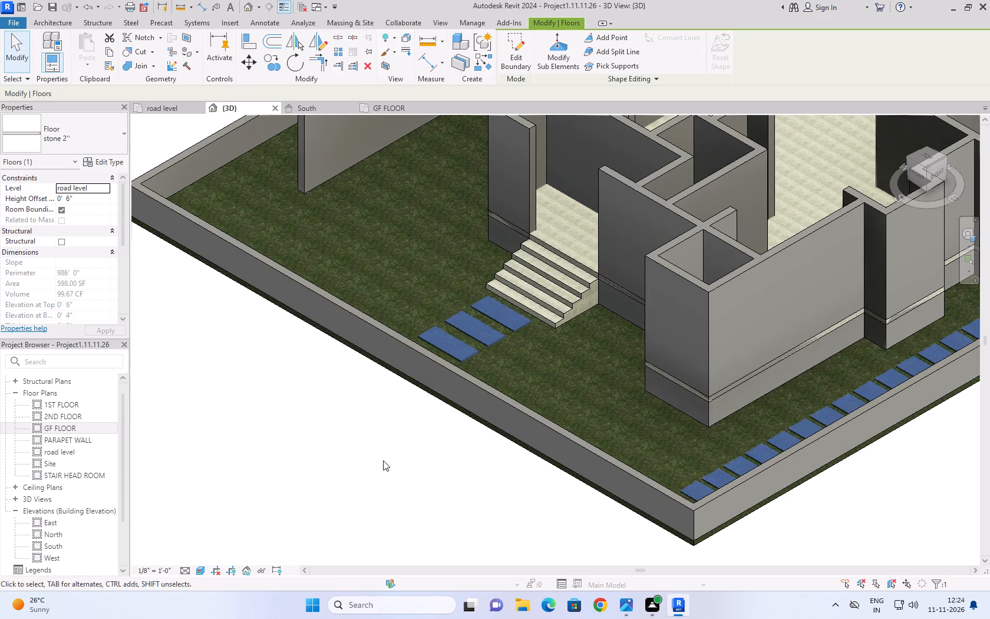
middle_click_drag(383, 460, 285, 472, "shift")
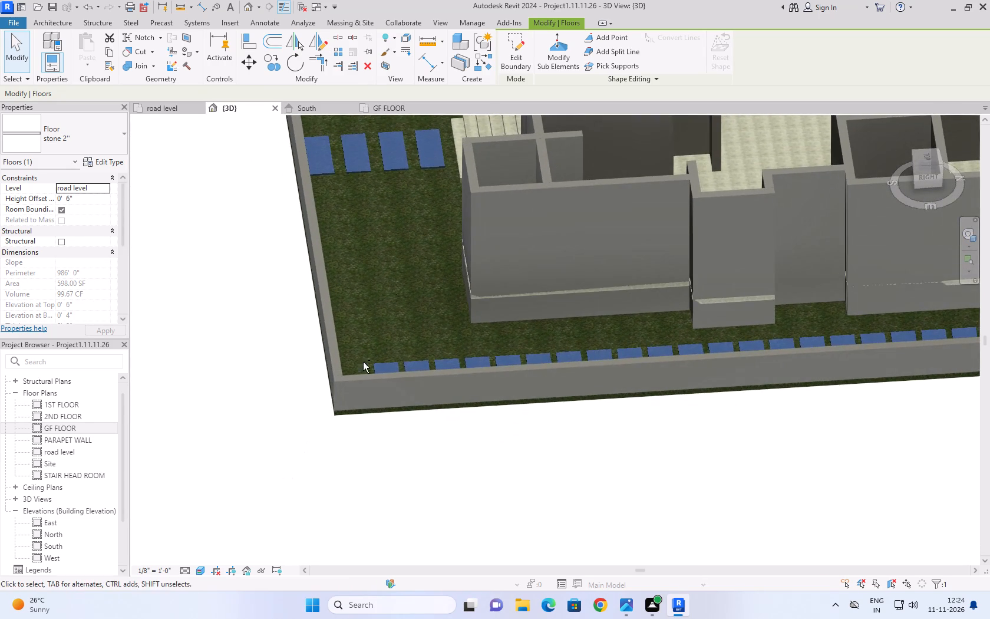
Edit the stone floor boundary in the road level plan and set the second paver's steps-side edge 6" from the first paver.
left_click(189, 107)
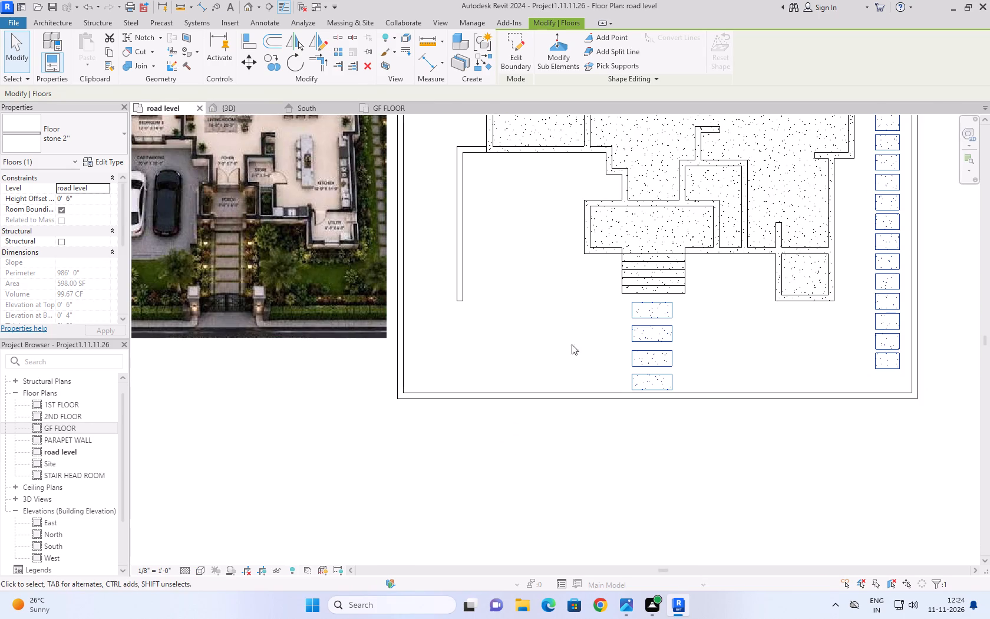
scroll(710, 412, "up", 3)
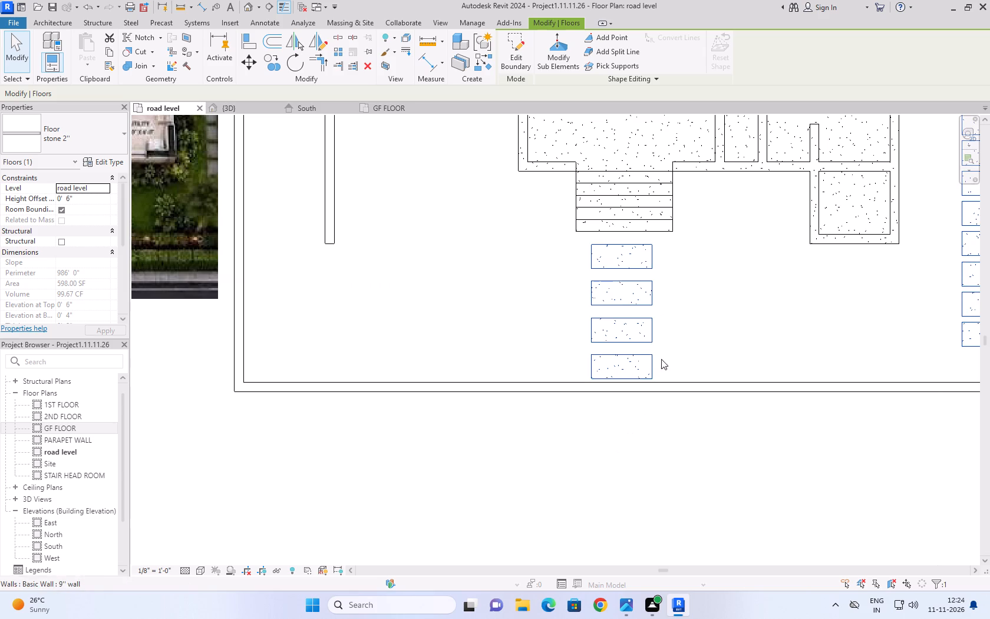
left_click(621, 358)
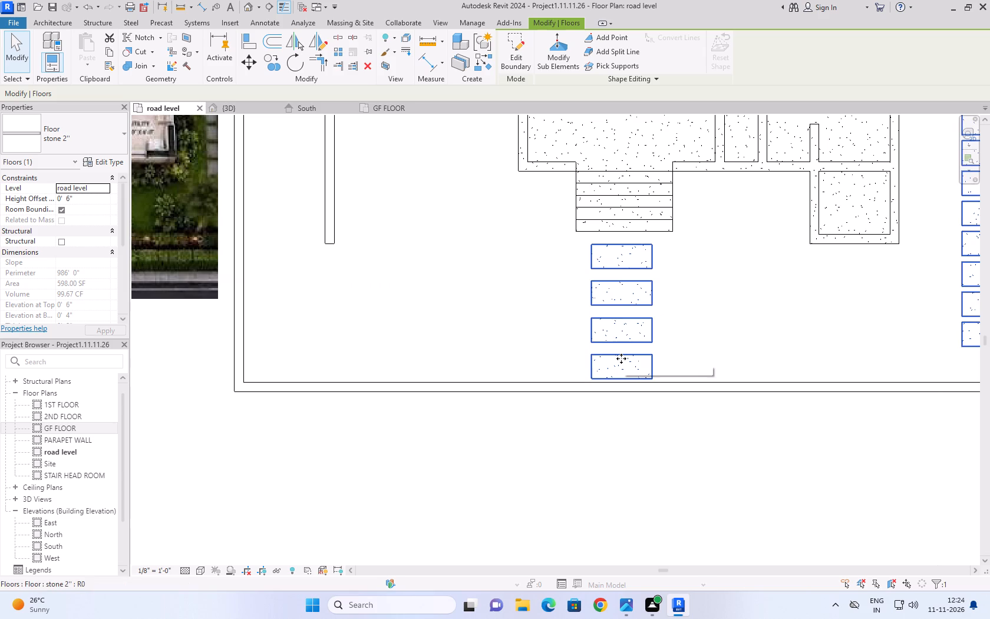
left_click(530, 61)
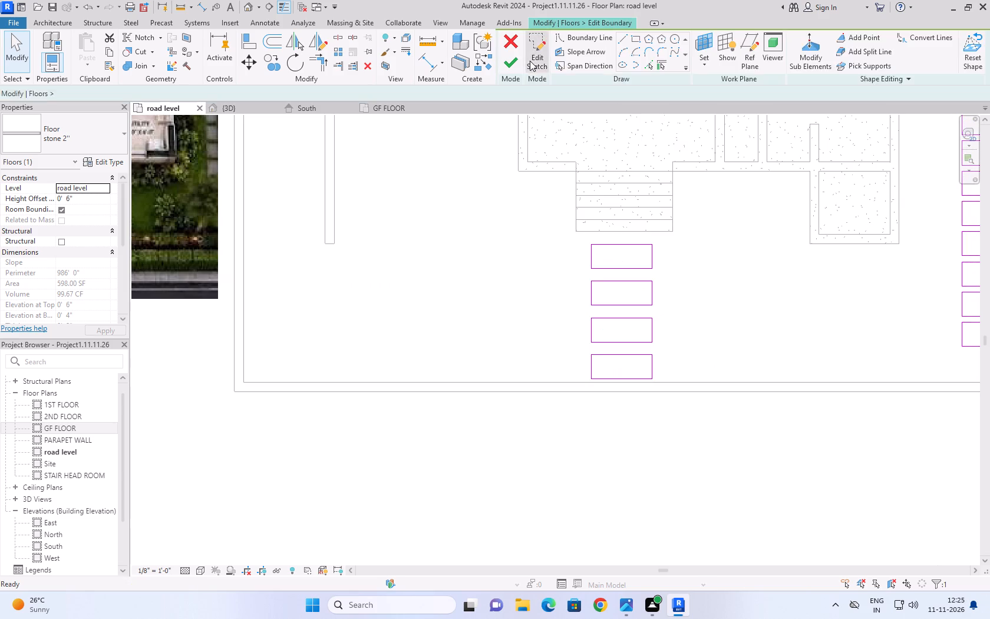
left_click(630, 278)
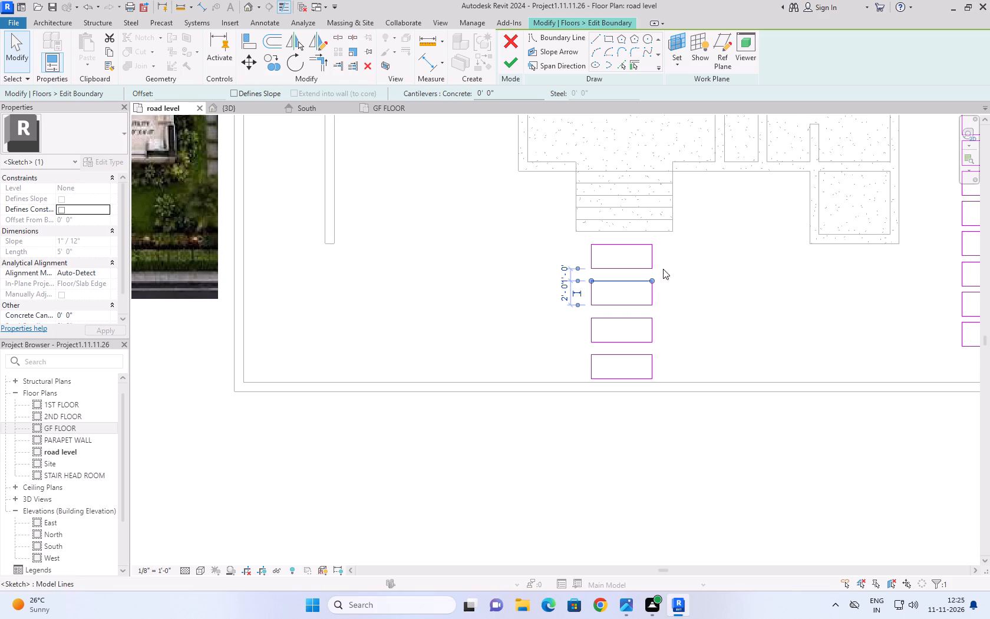
scroll(584, 298, "up", 6)
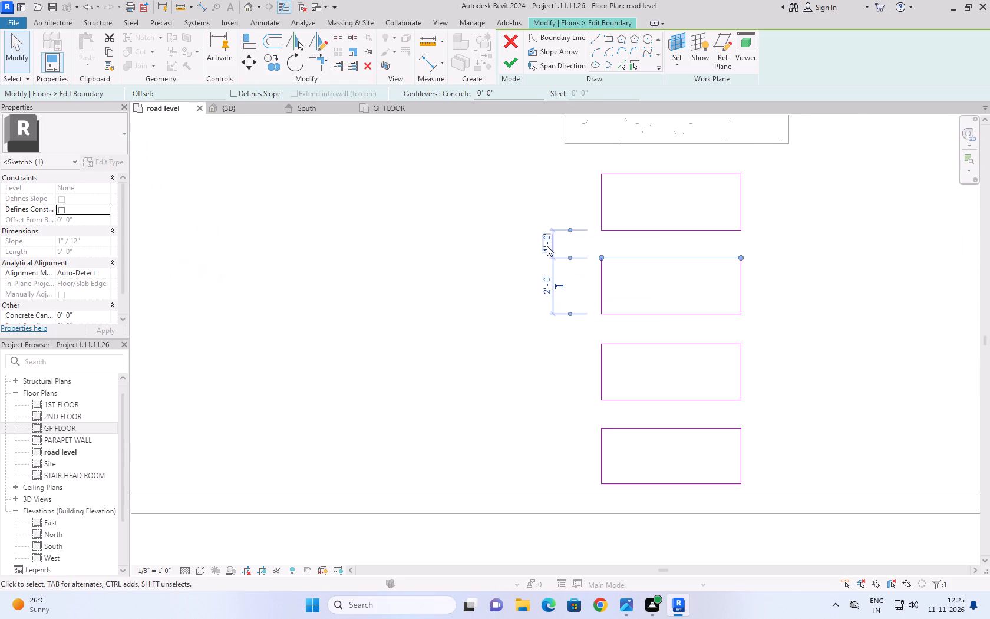
left_click(547, 246)
type("6''")
key("Return")
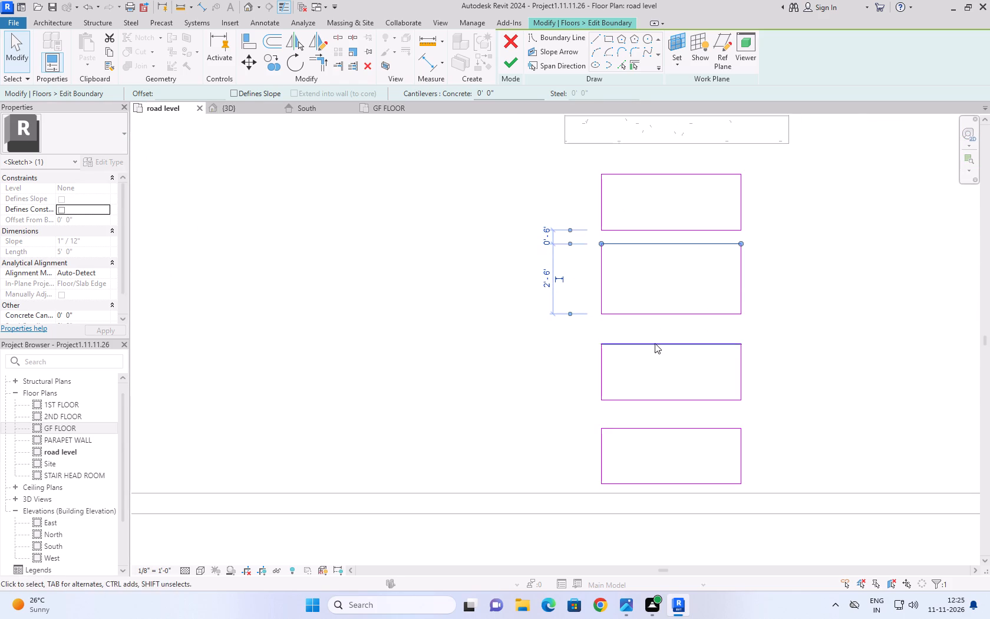
Move the third paver outline's steps-side edge to leave a 6" gap from the second paver.
left_click(655, 344)
left_click(573, 330)
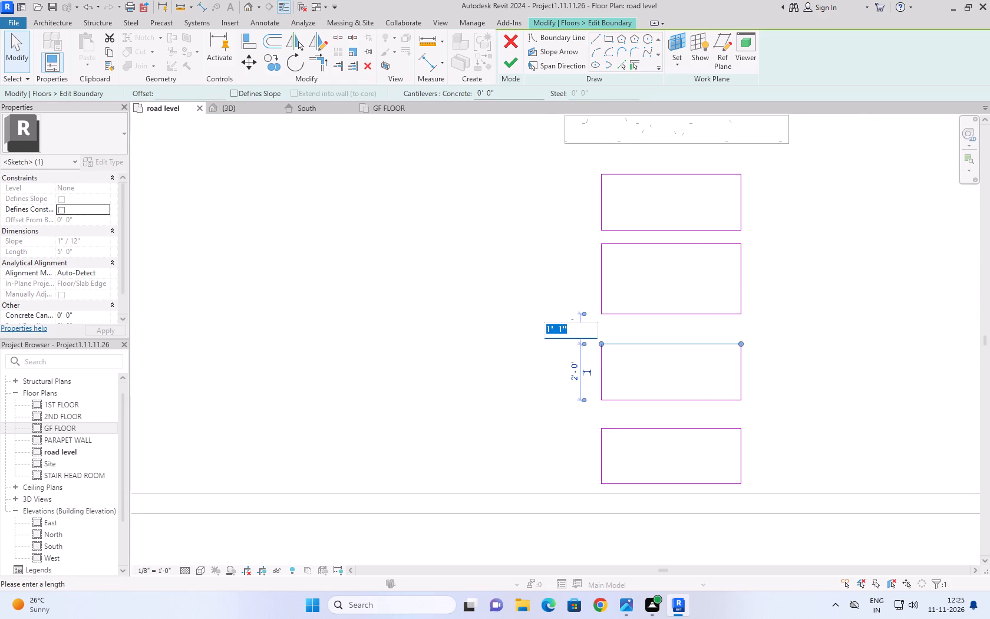
type("6''")
key("Return")
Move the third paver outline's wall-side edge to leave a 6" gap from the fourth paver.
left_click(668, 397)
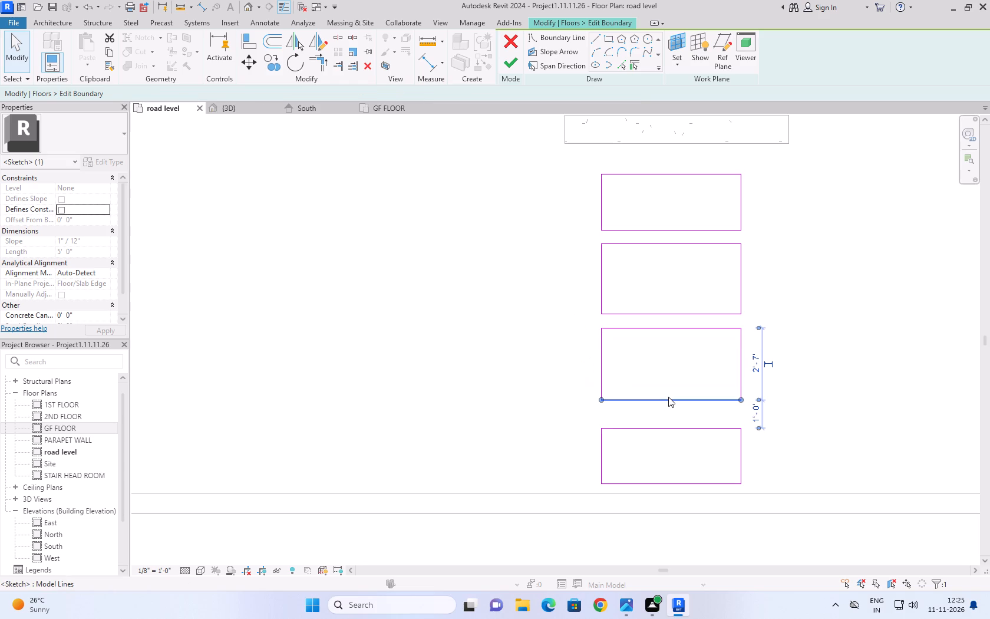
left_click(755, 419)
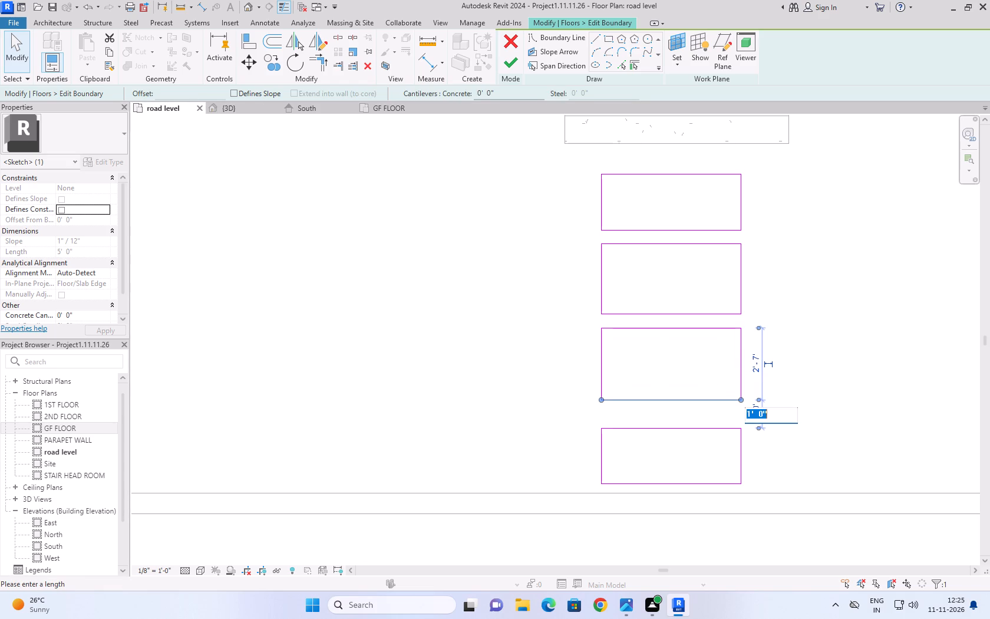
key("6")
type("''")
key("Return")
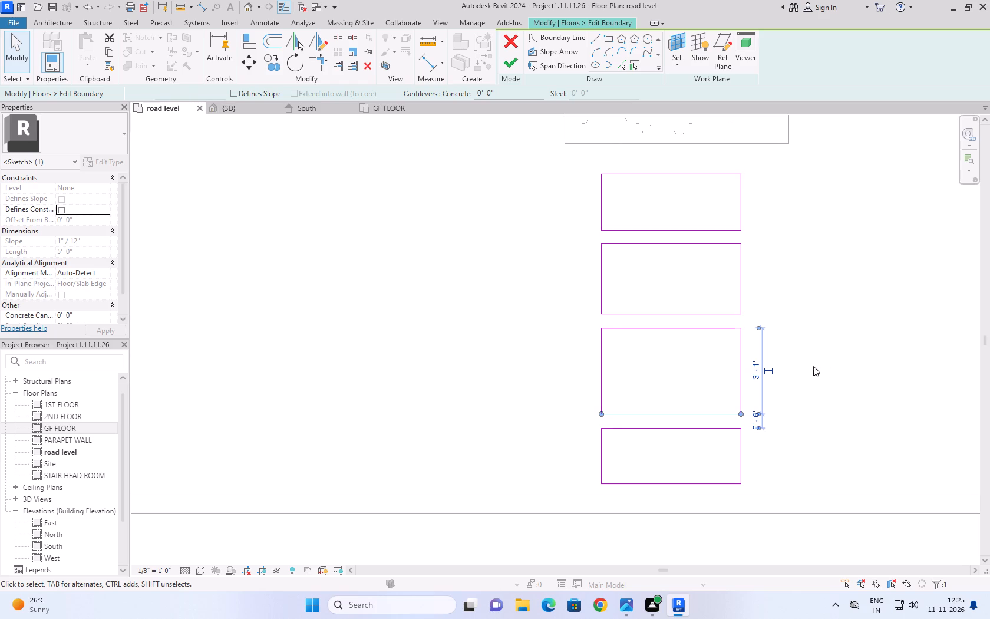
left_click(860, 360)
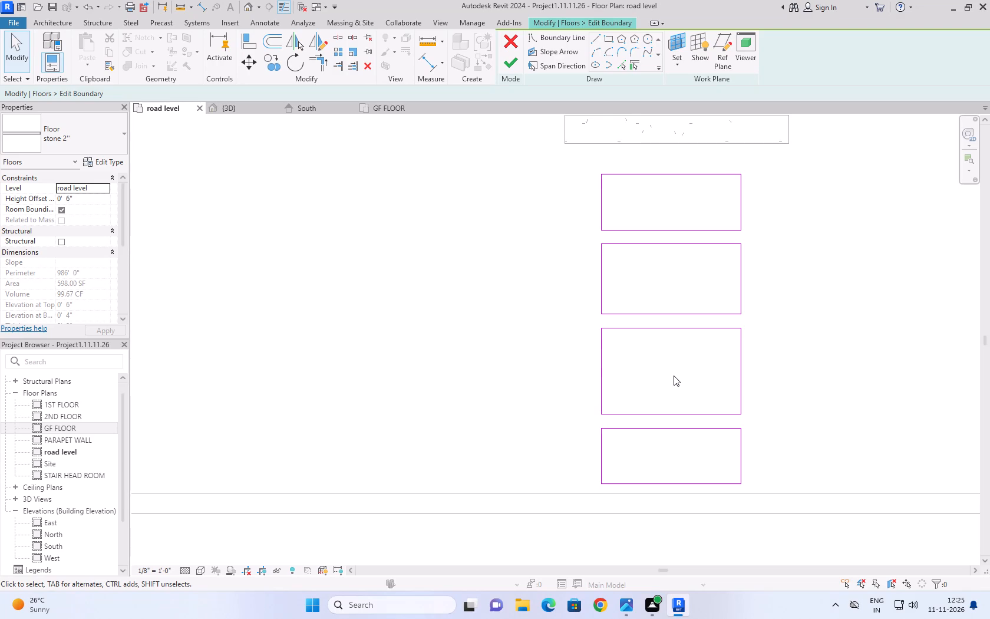
Set the second paver outline's depth to 2' by moving its edge on the front-wall side.
left_click(675, 232)
left_click(682, 317)
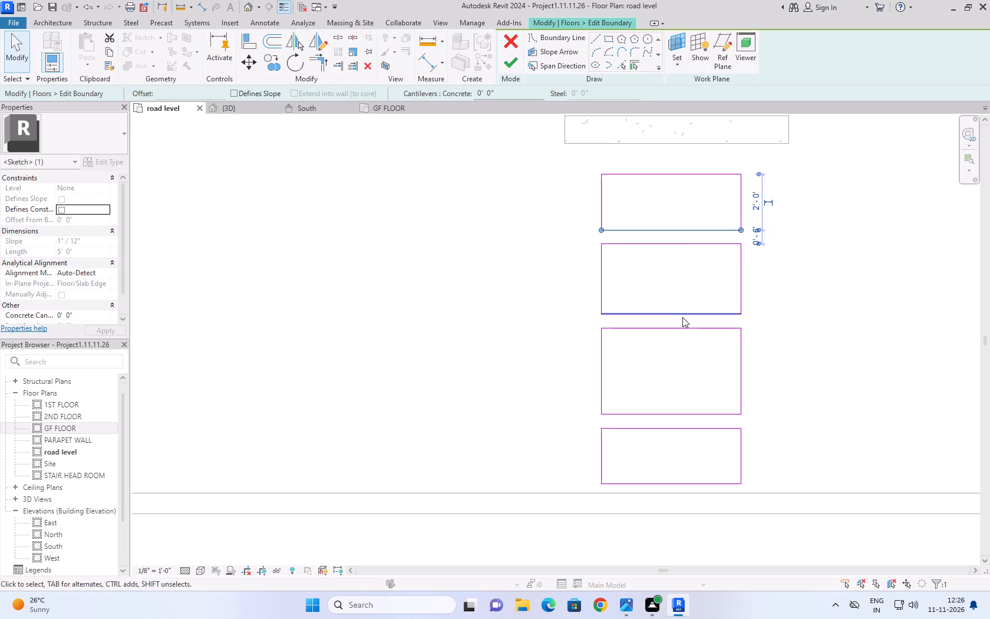
left_click(760, 280)
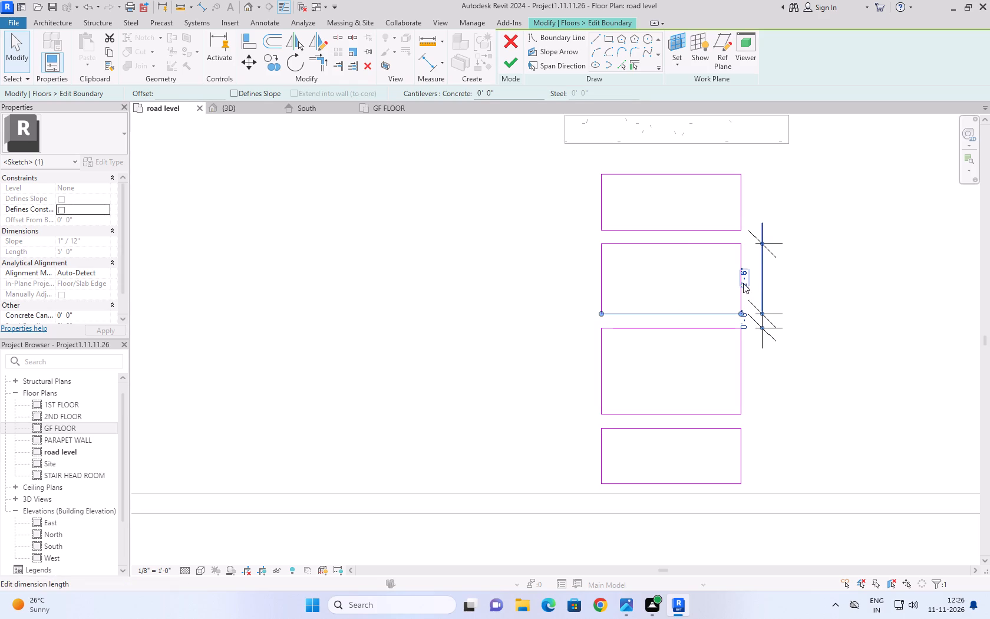
left_click(743, 283)
type("2'")
key("Return")
left_click(827, 244)
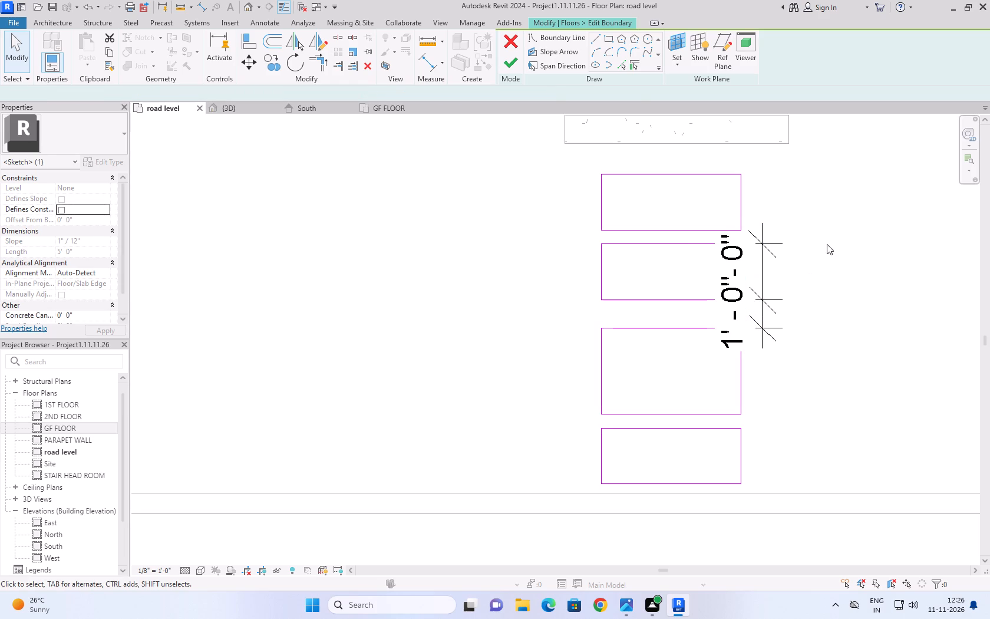
Delete the dimensions left beside the second paver outline.
left_click_drag(817, 233, 746, 352)
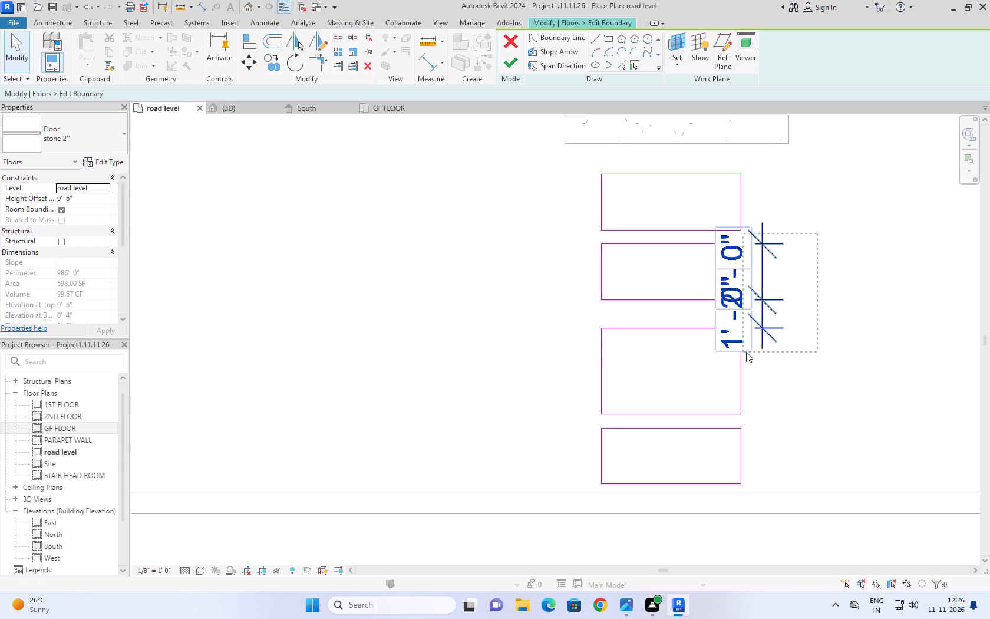
left_click_drag(746, 352, 757, 352)
key("Delete")
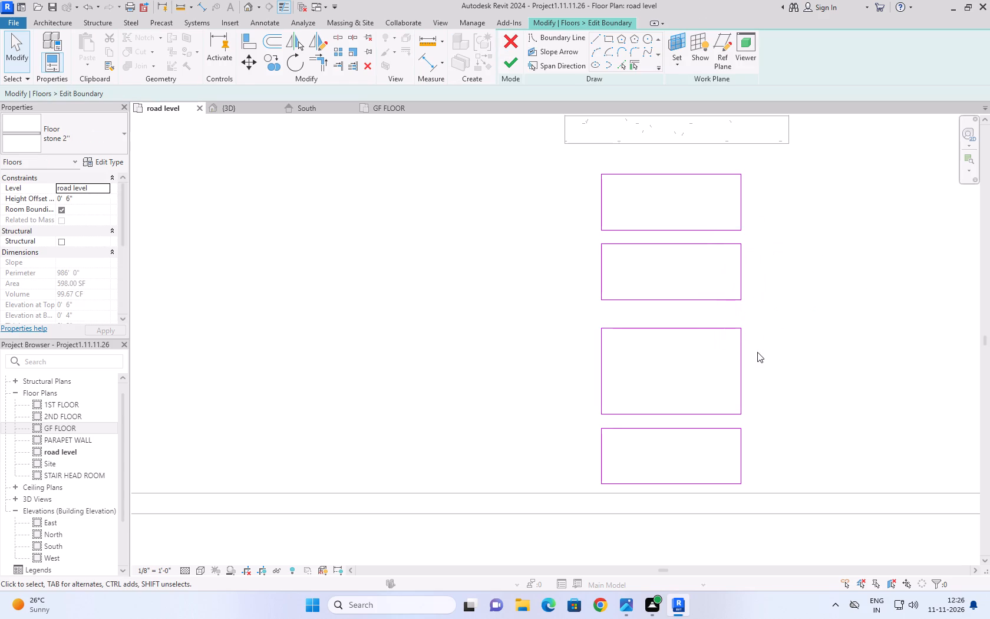
Set the third paver outline's depth to 2' by moving its edge on the front-wall side.
left_click(704, 417)
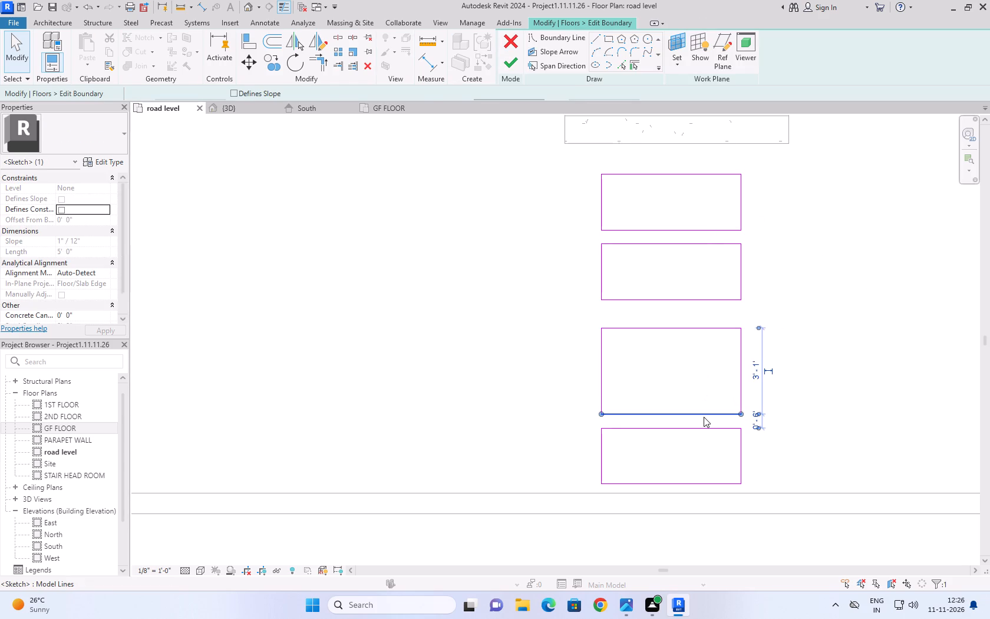
left_click(757, 370)
type("2'")
key("Return")
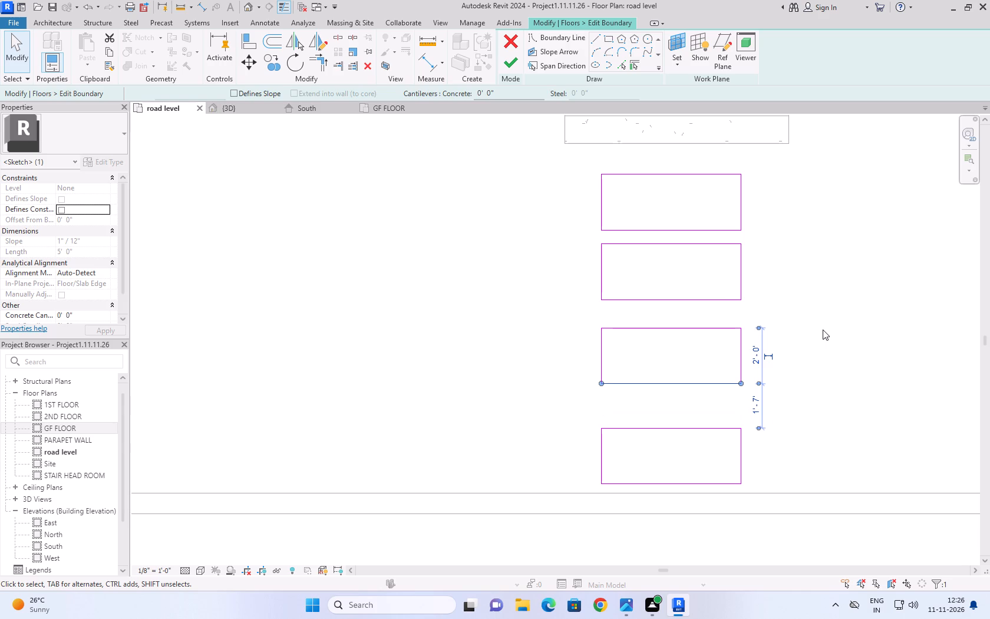
left_click(823, 330)
Move the fourth paver outline's steps-side edge to leave a 6" gap from the third paver.
left_click(712, 430)
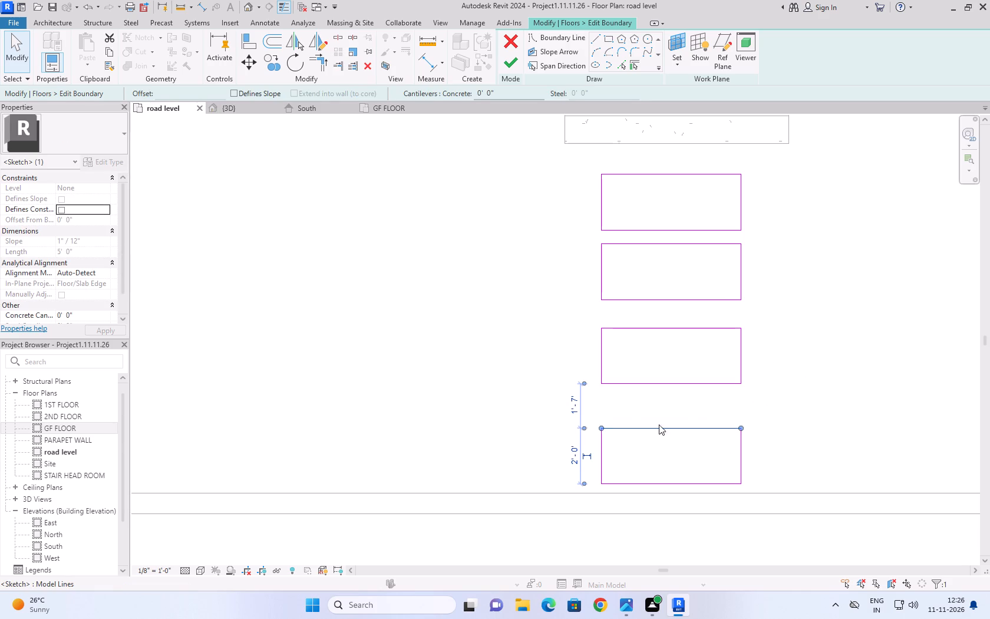
left_click(570, 407)
type("6''")
key("Return")
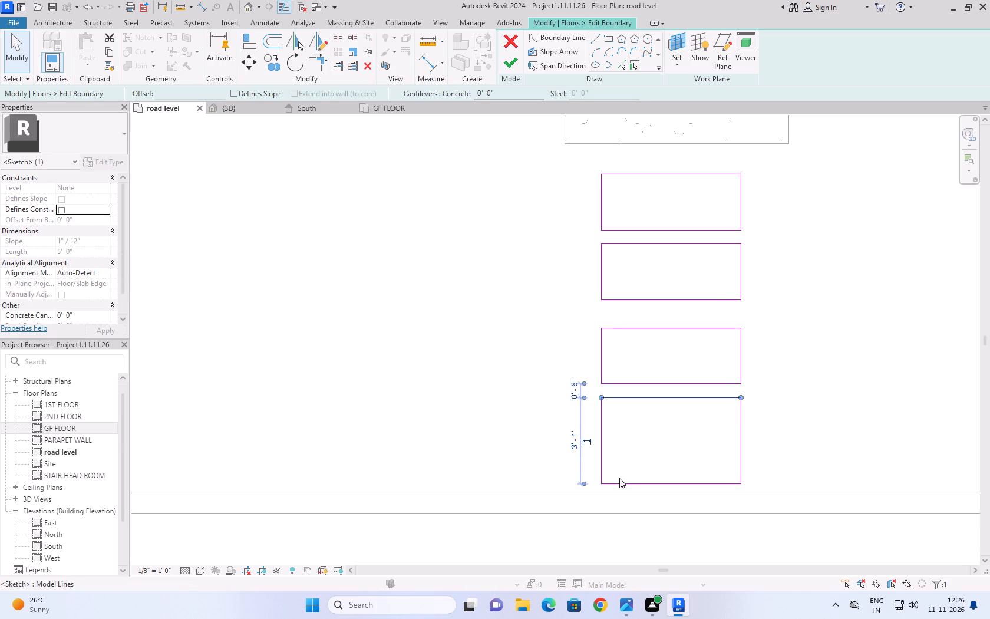
Set the fourth paver outline's depth to 2' by moving its edge on the front-wall side.
left_click(619, 478)
left_click(621, 482)
left_click(755, 440)
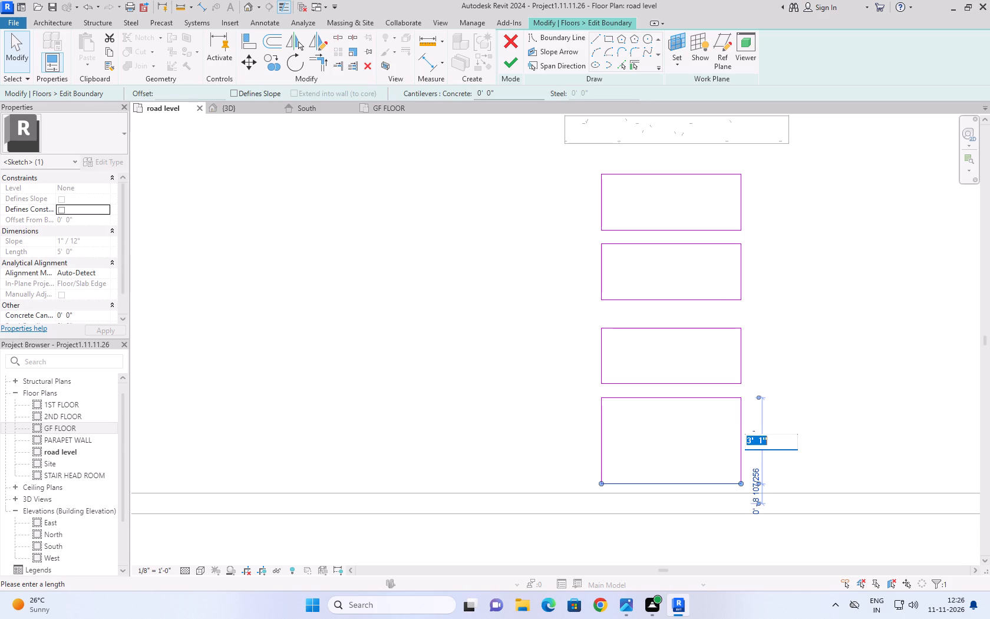
type("2'")
key("Return")
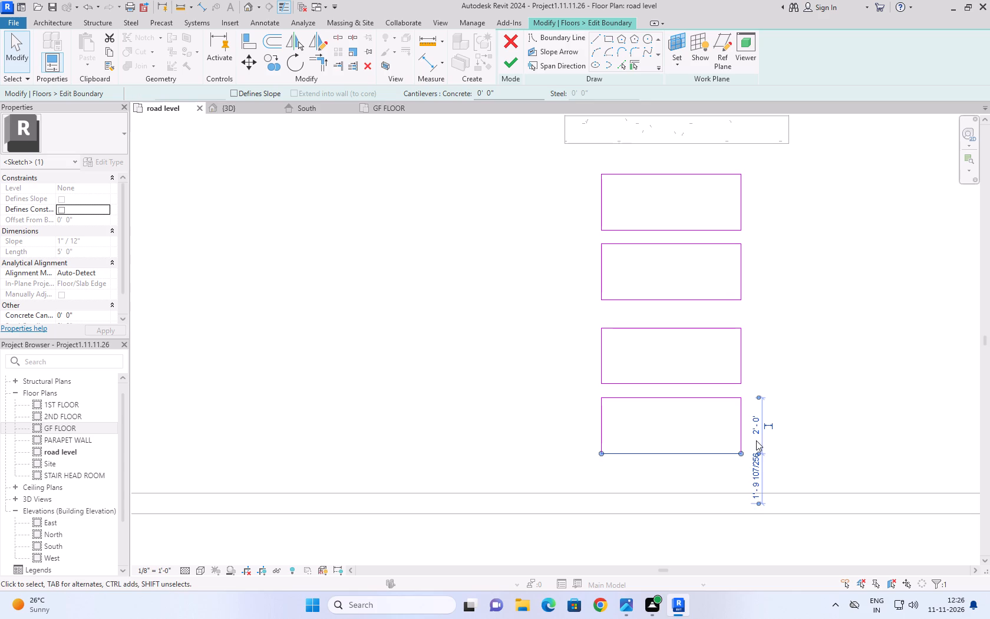
left_click(856, 356)
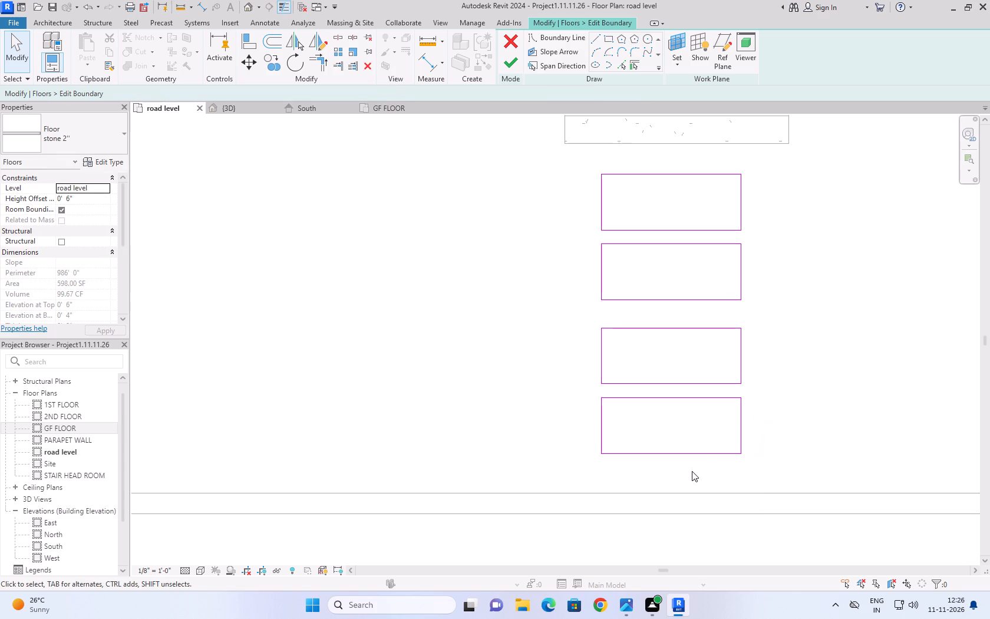
Check the wall-side edges of the third and fourth paver outlines for their spacing and distance to the front wall.
left_click(695, 386)
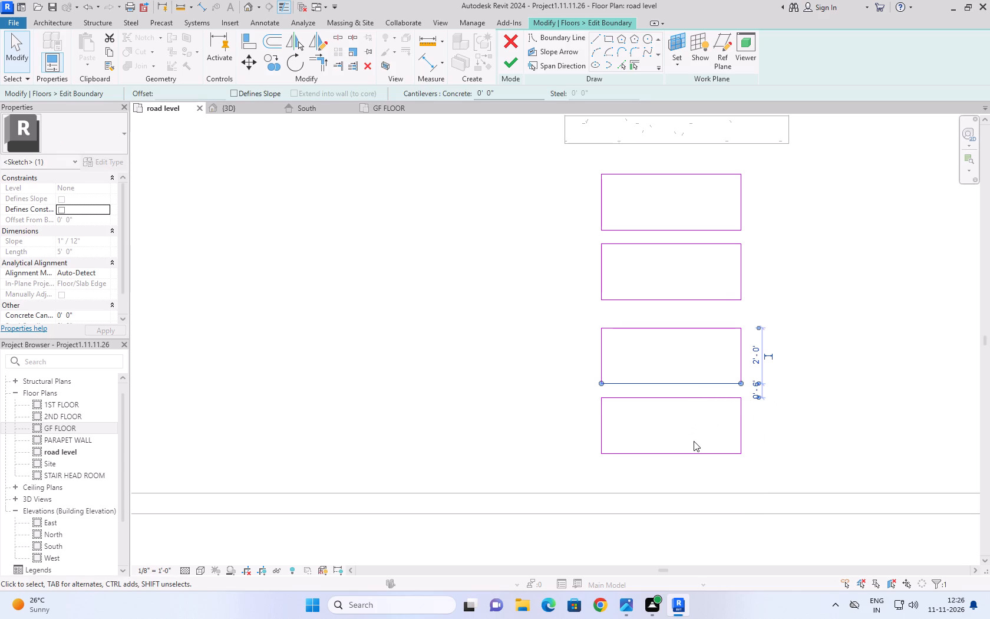
left_click(696, 450)
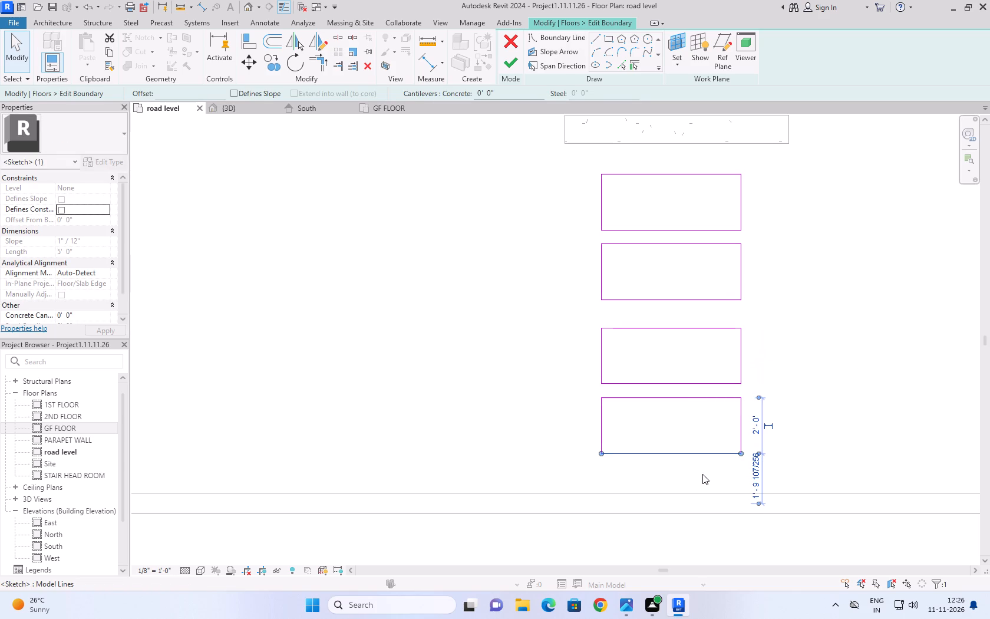
scroll(702, 474, "up", 5)
scroll(702, 474, "down", 2)
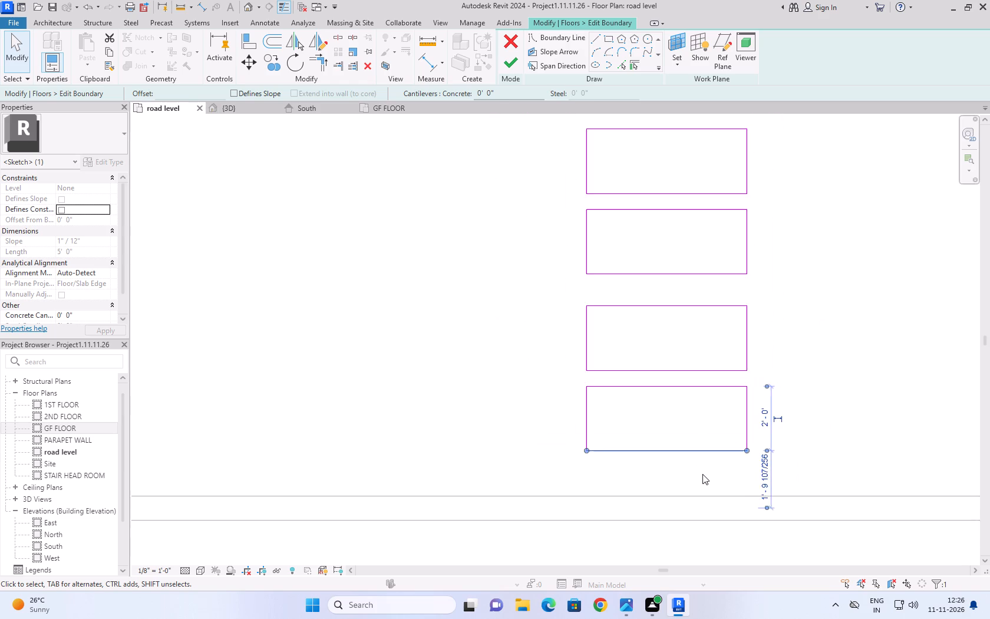
scroll(702, 474, "down", 5)
left_click(830, 397)
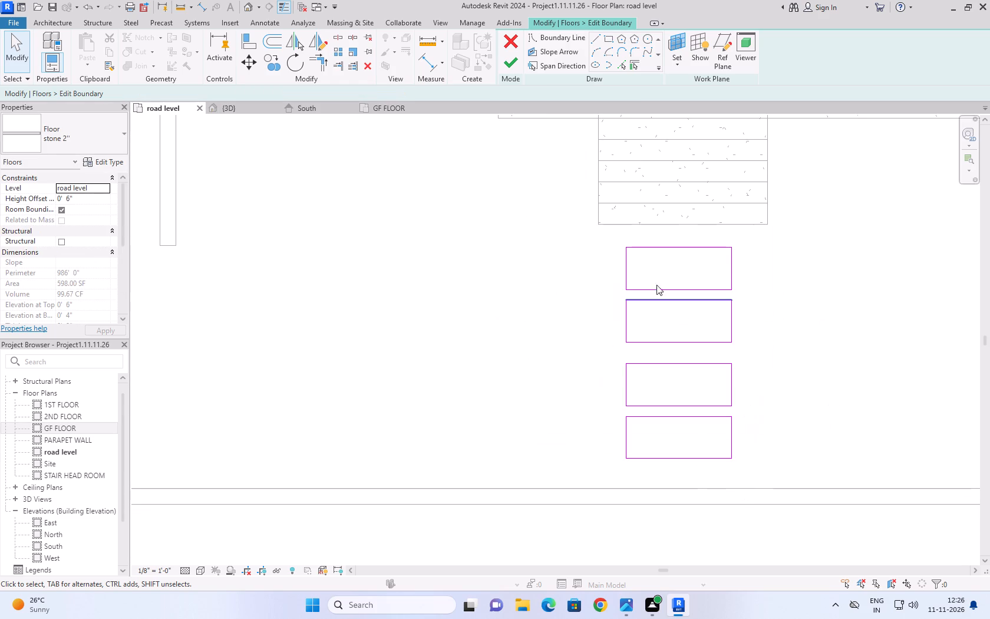
Move all four paver outlines together about 4" straight toward the entrance steps.
left_click_drag(614, 235, 759, 473)
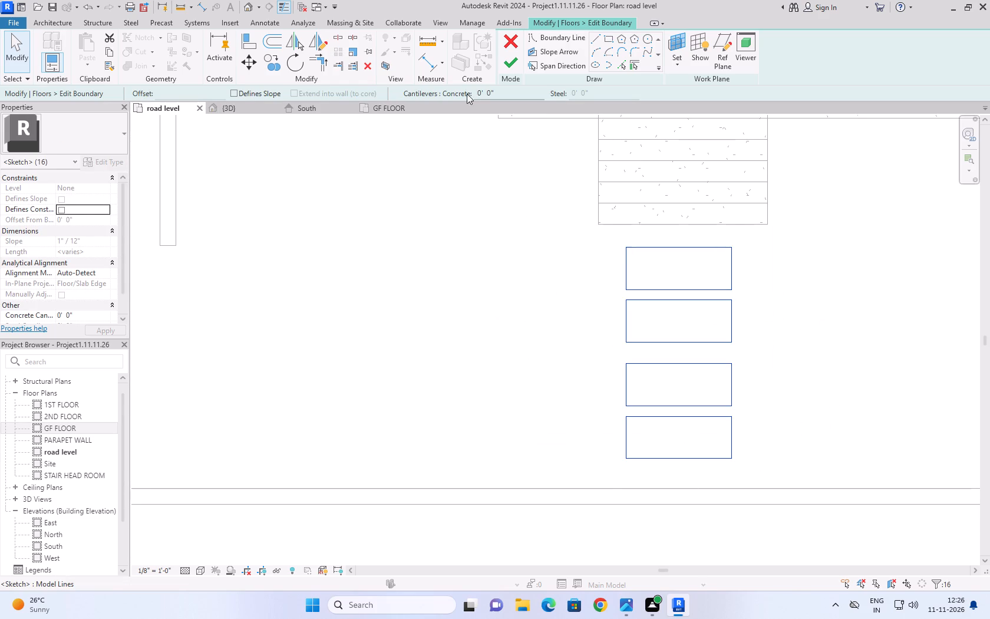
left_click(256, 67)
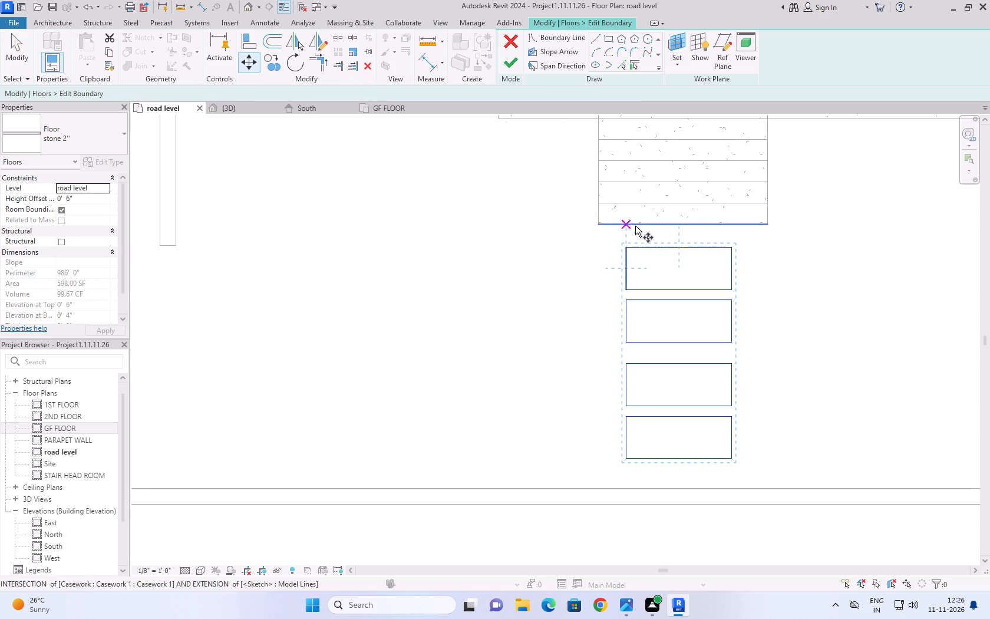
left_click(626, 250)
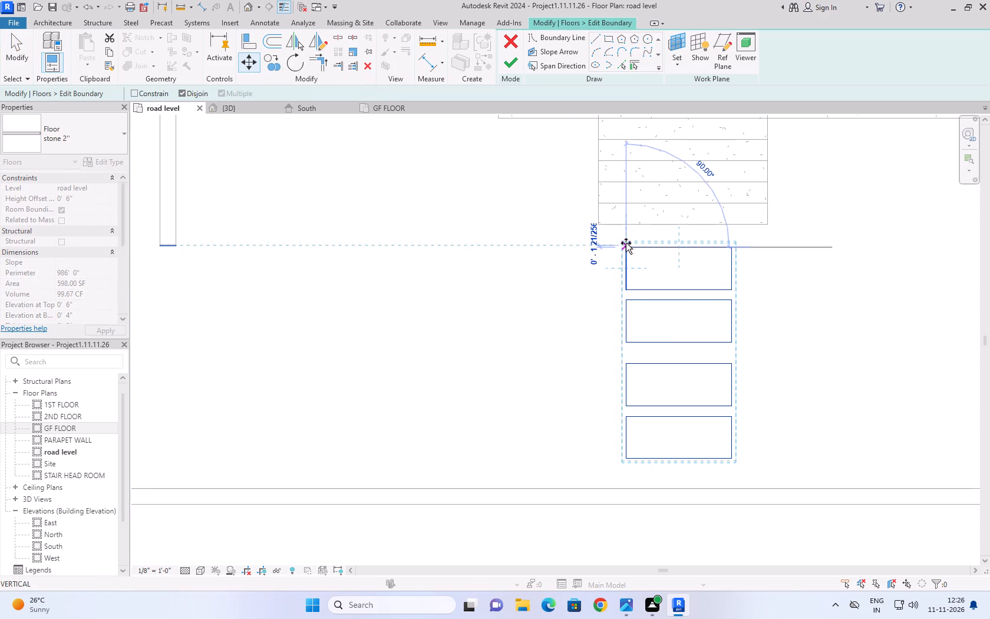
scroll(626, 242, "up", 7)
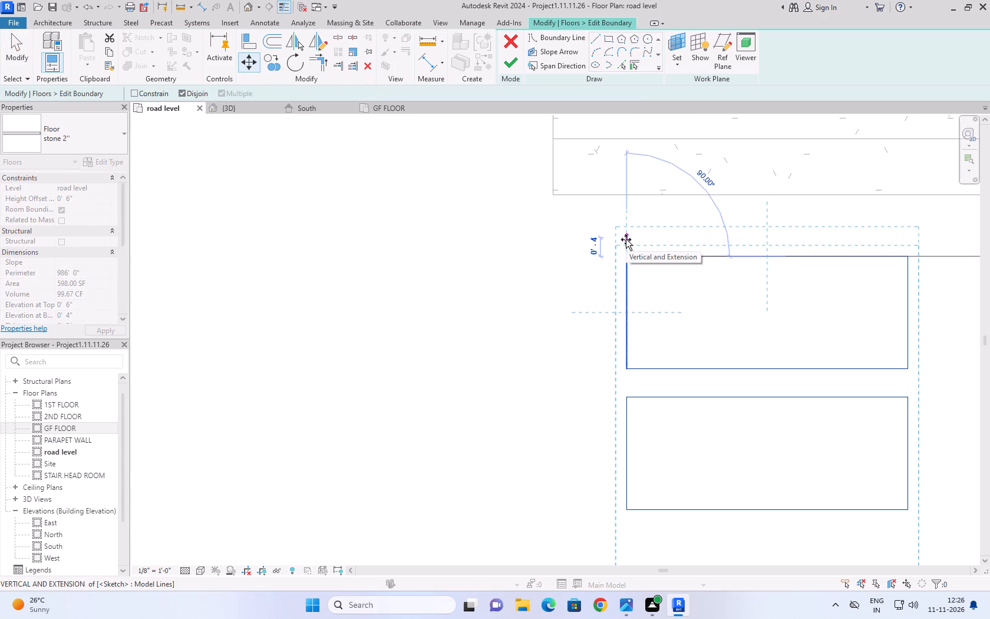
left_click(626, 239)
scroll(573, 235, "down", 3)
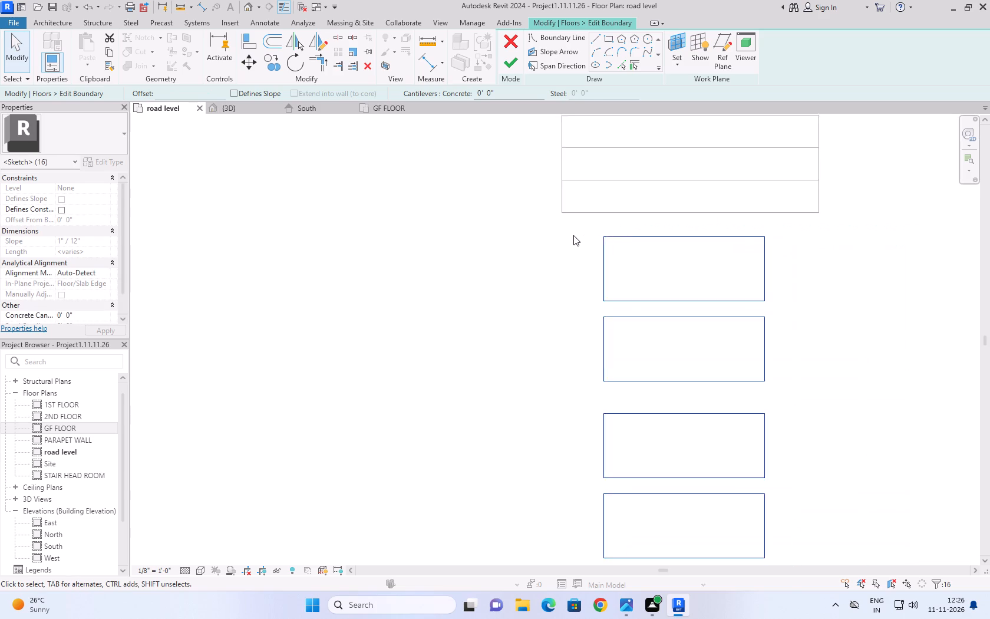
scroll(573, 235, "down", 7)
left_click(501, 312)
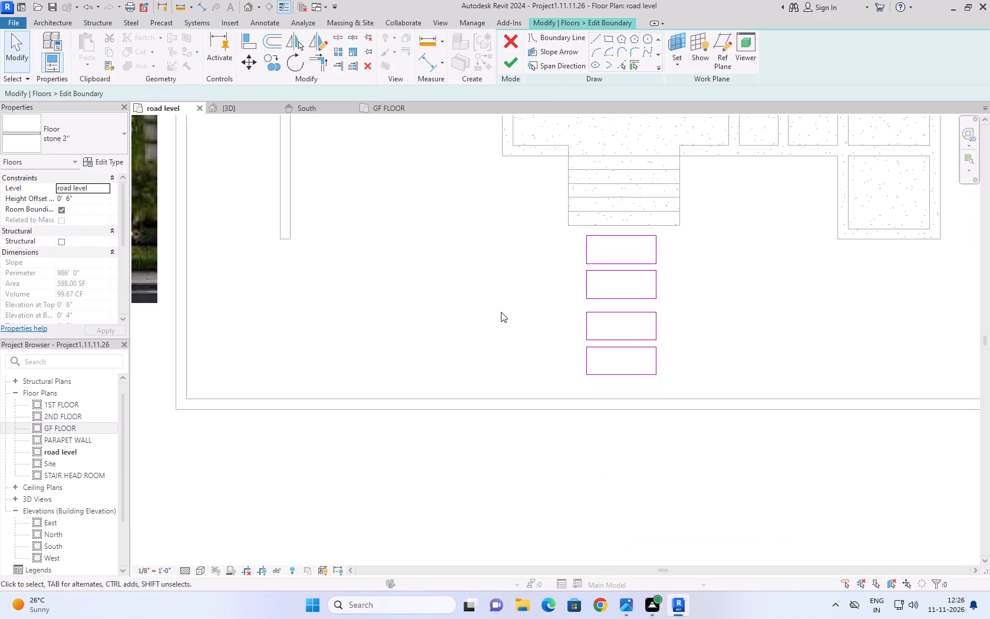
Dimension the distance from the fourth paver outline's wall-side edge to the inner face of the front wall.
key("d")
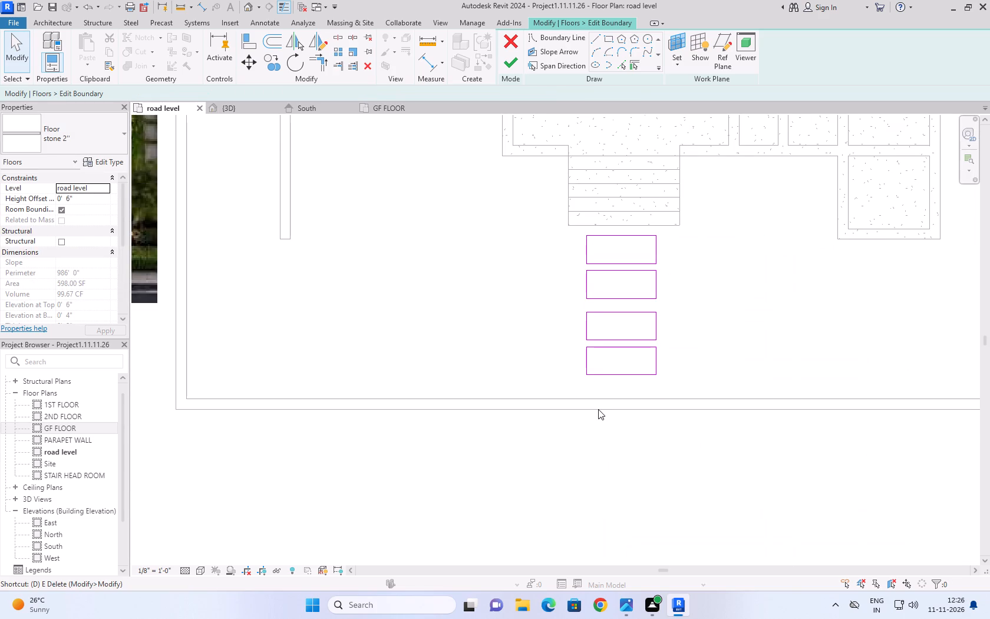
key("i")
scroll(640, 378, "up", 5)
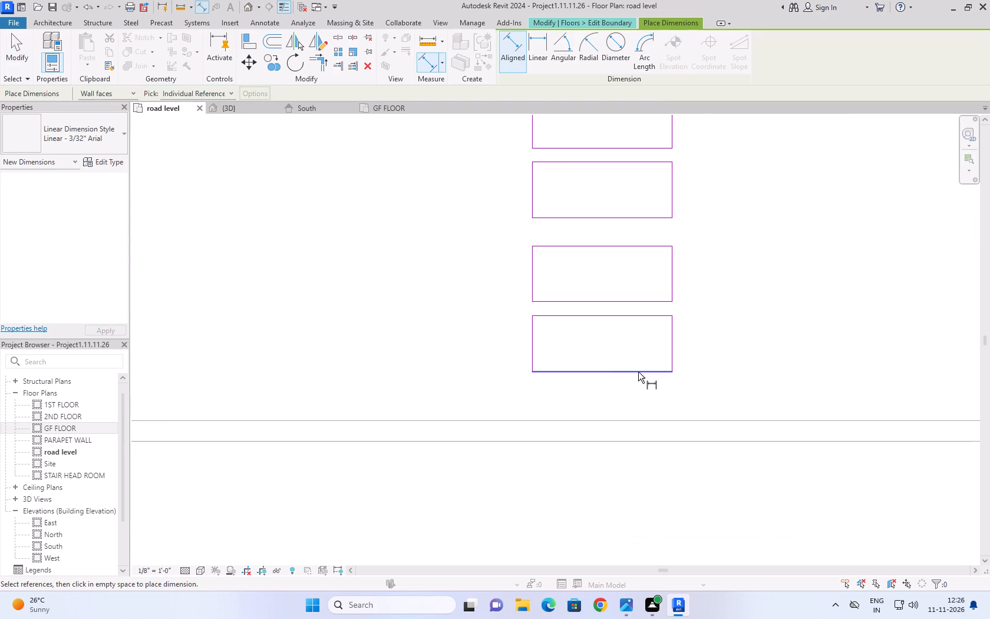
left_click(638, 372)
left_click(639, 421)
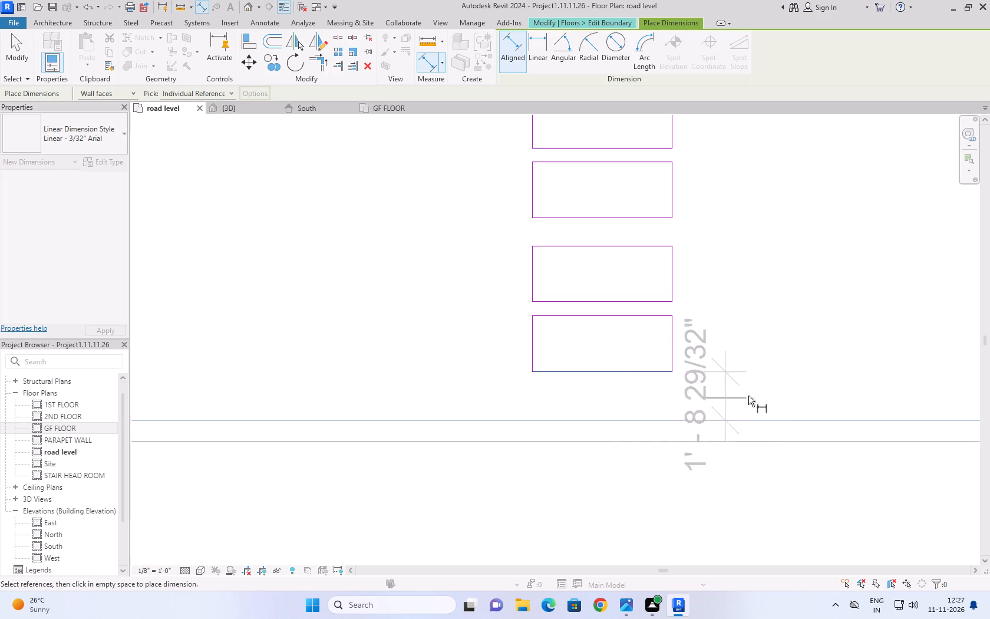
left_click(817, 381)
scroll(863, 350, "down", 5)
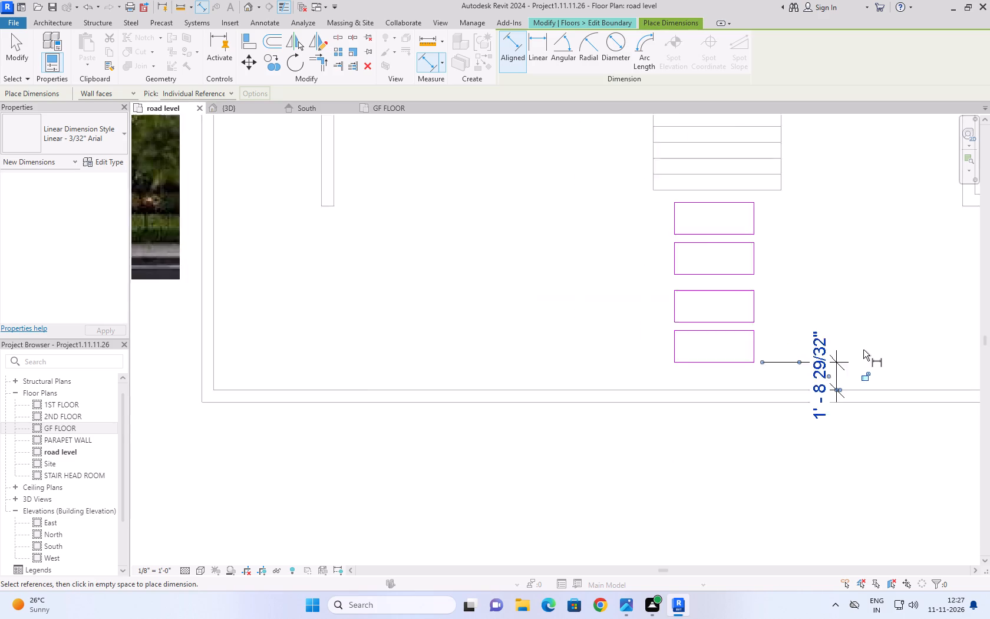
scroll(863, 350, "down", 1)
key("Escape")
key("Escape")
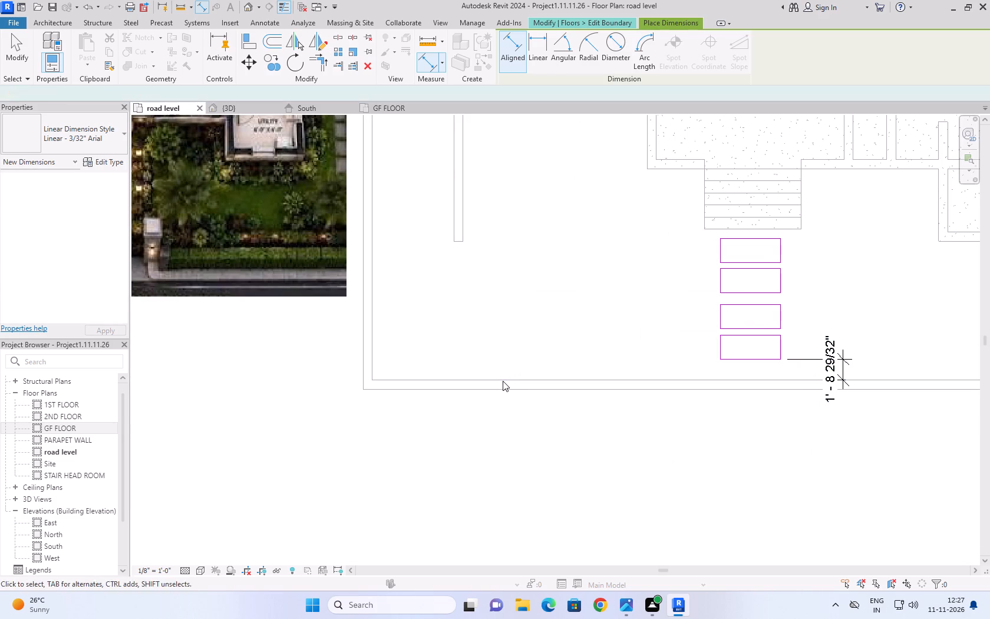
key("Escape")
key("Escape")
key("Escape")
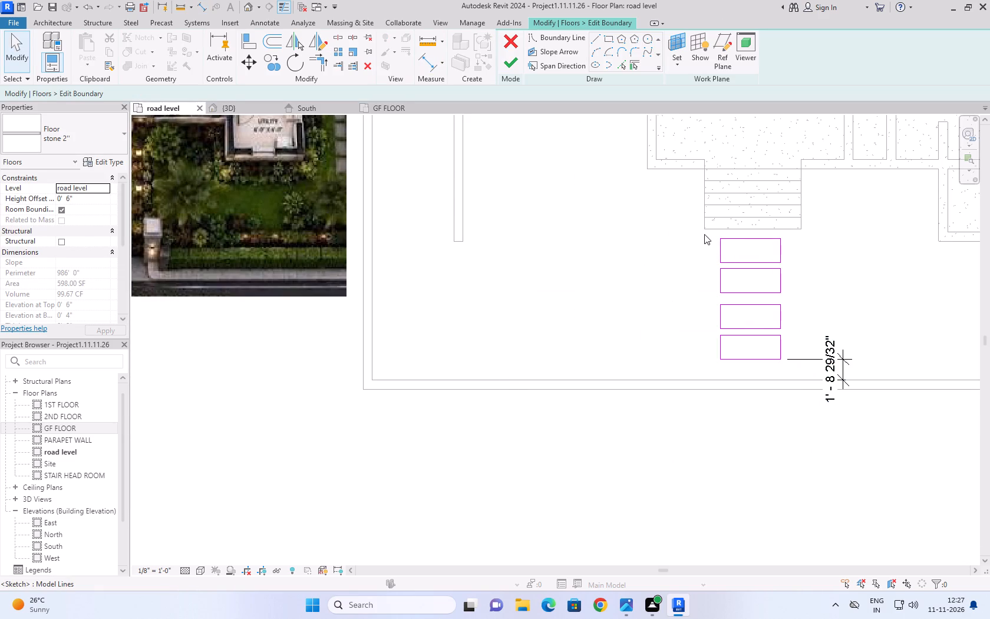
Move all four paver outlines together about 6" toward the entrance steps.
left_click_drag(711, 232, 798, 366)
scroll(732, 238, "up", 8)
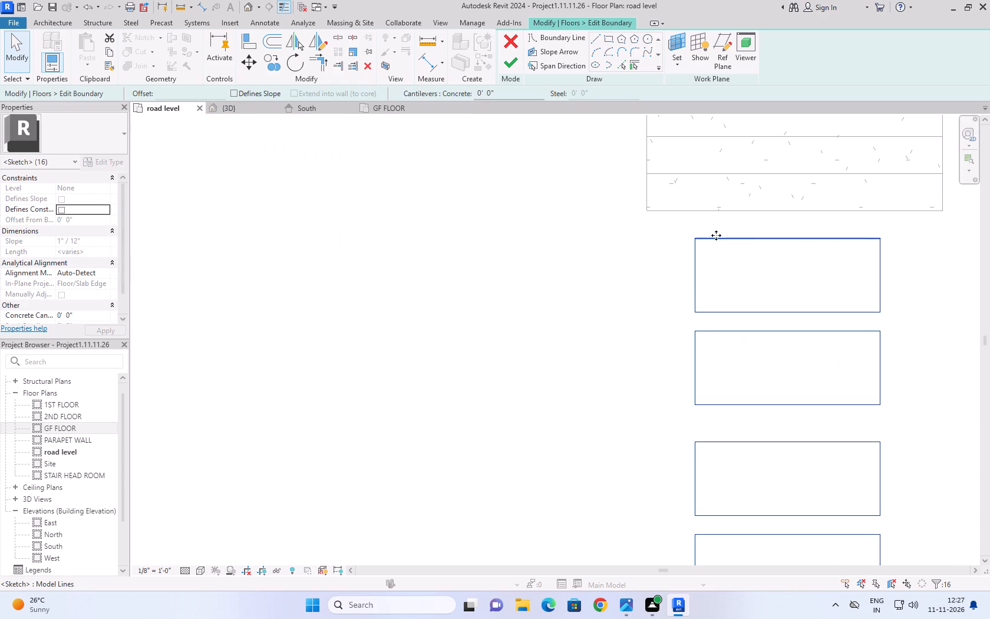
left_click_drag(694, 240, 693, 221)
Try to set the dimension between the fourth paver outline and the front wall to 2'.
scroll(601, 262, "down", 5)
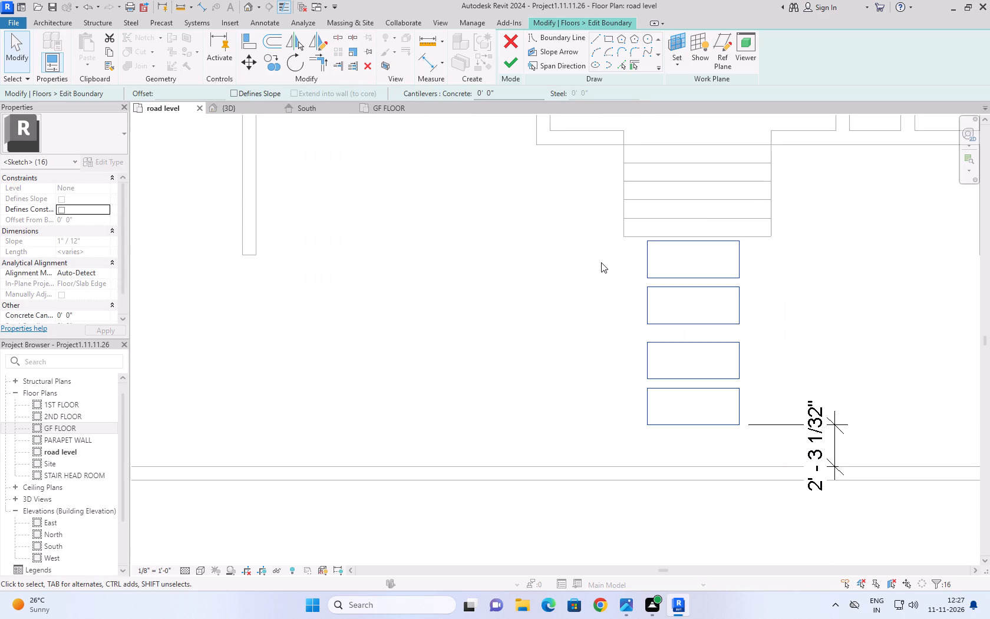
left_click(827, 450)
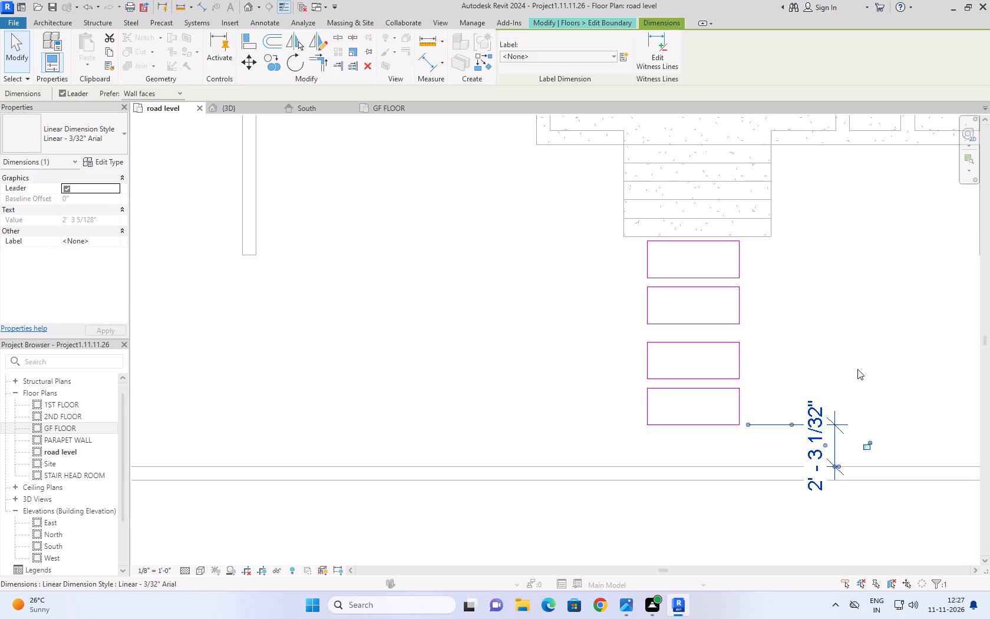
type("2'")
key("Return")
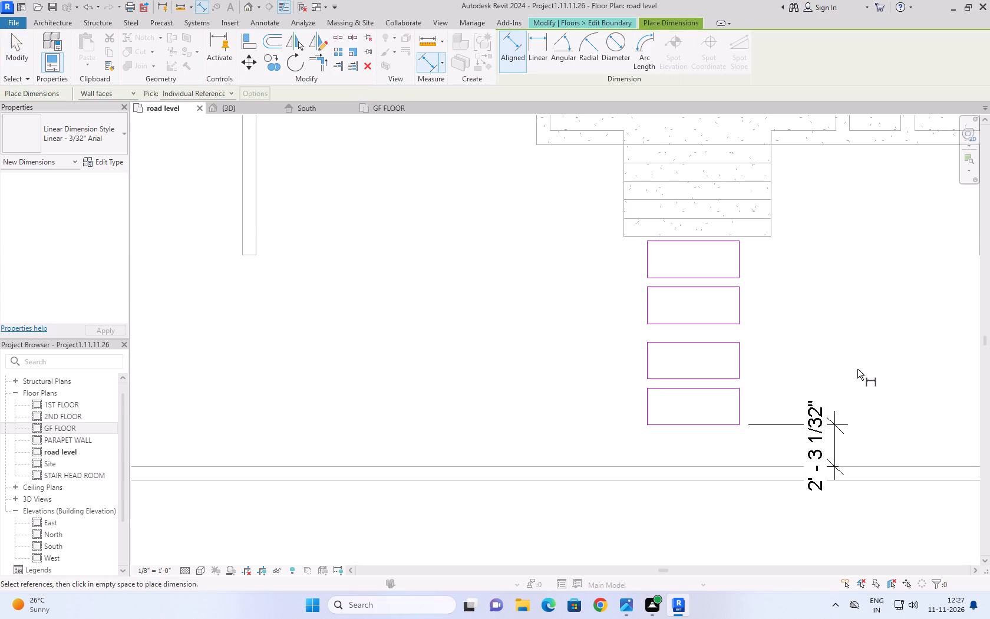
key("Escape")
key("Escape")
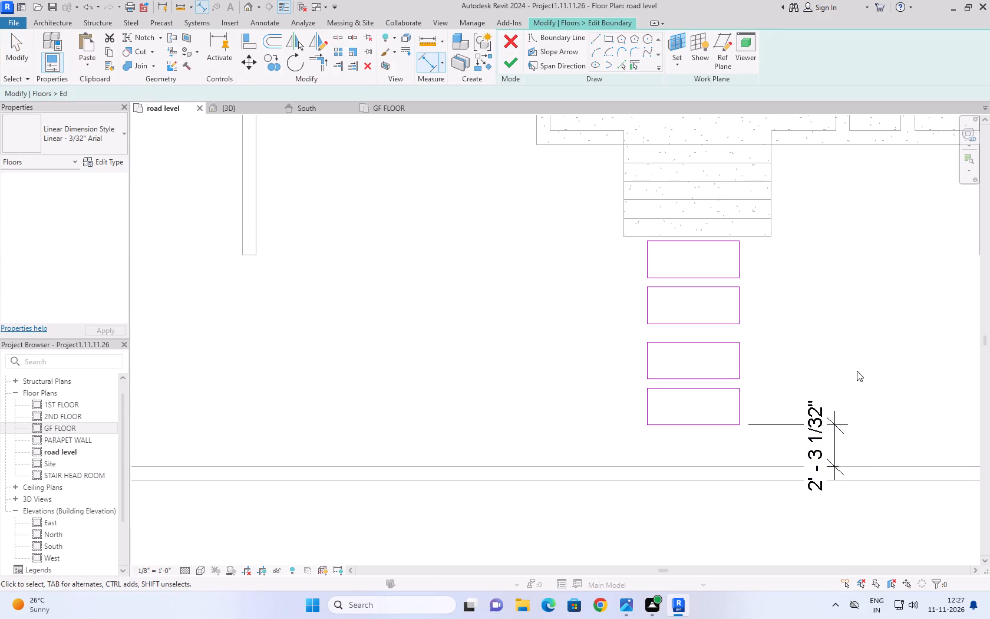
Delete the dimension between the fourth paver outline and the front wall.
left_click(807, 432)
key("Delete")
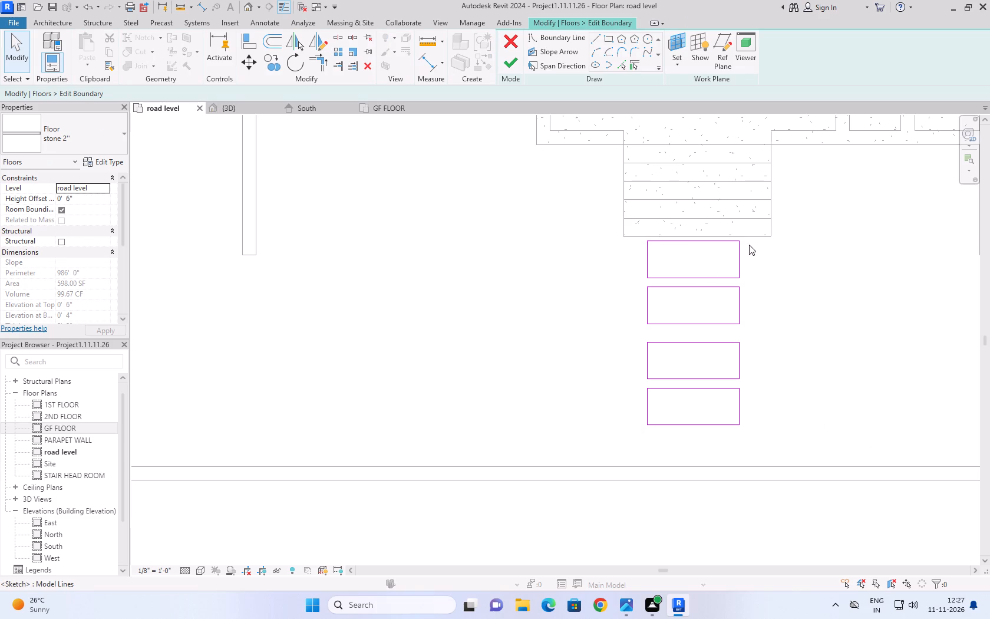
Nudge all four paver outlines together about 2" back toward the front wall.
left_click_drag(750, 240, 641, 458)
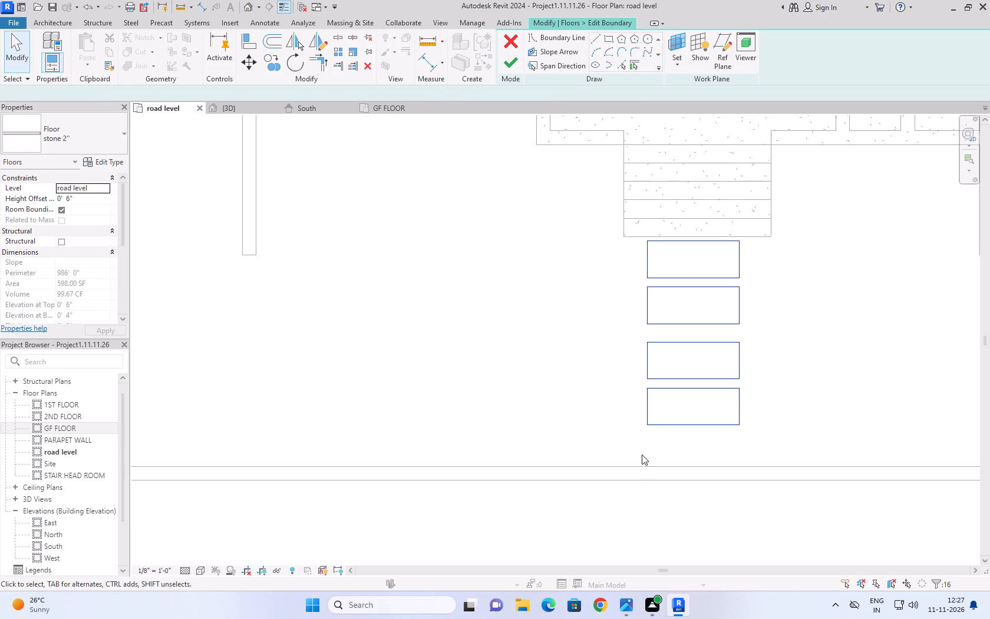
key("Down")
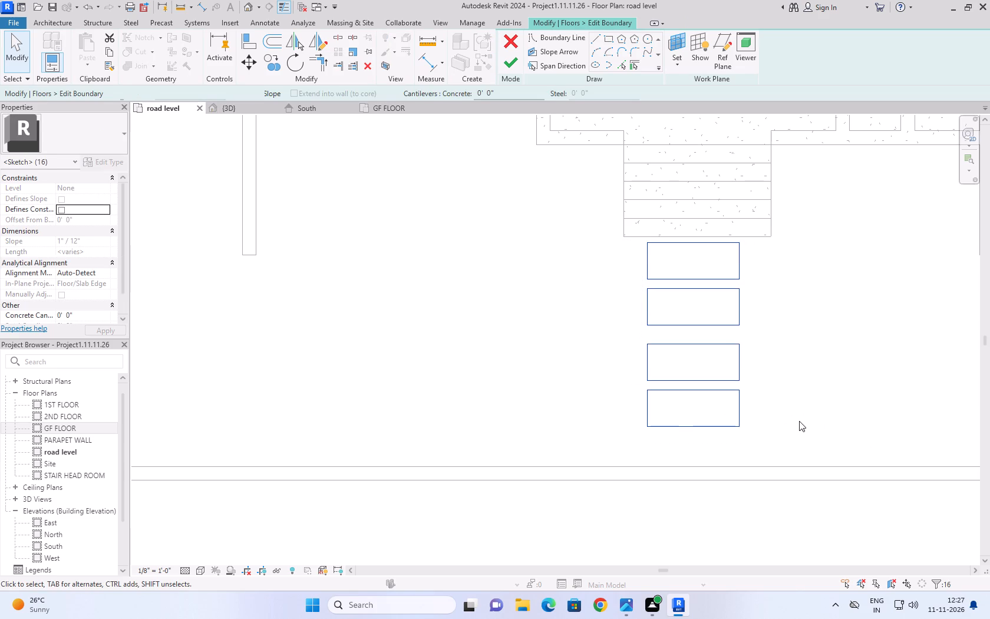
key("Down")
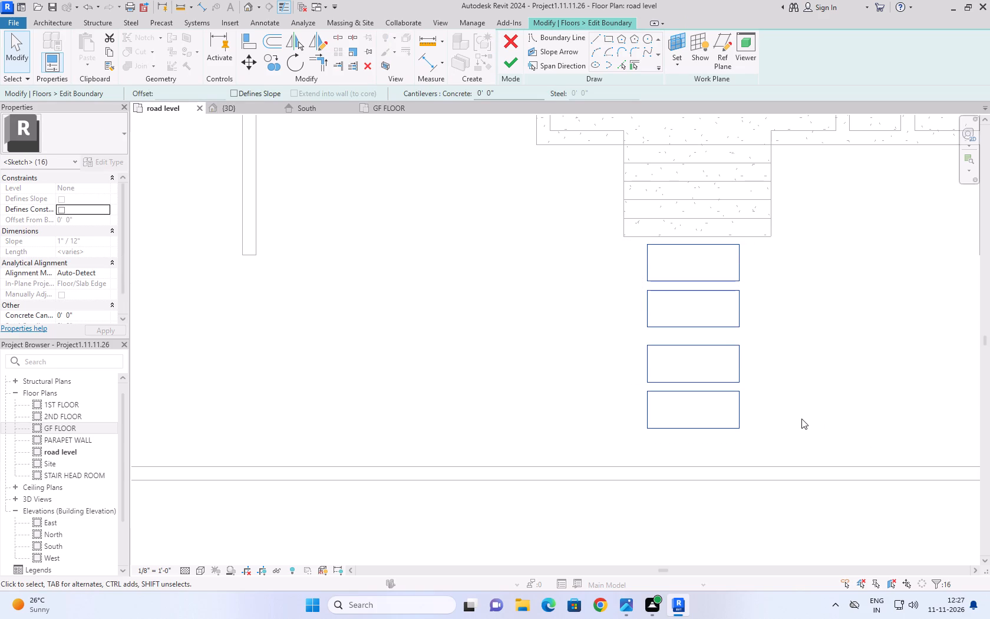
Check the distance from the fourth paver outline's wall-side edge to the front wall without placing a dimension.
type("di")
left_click(717, 428)
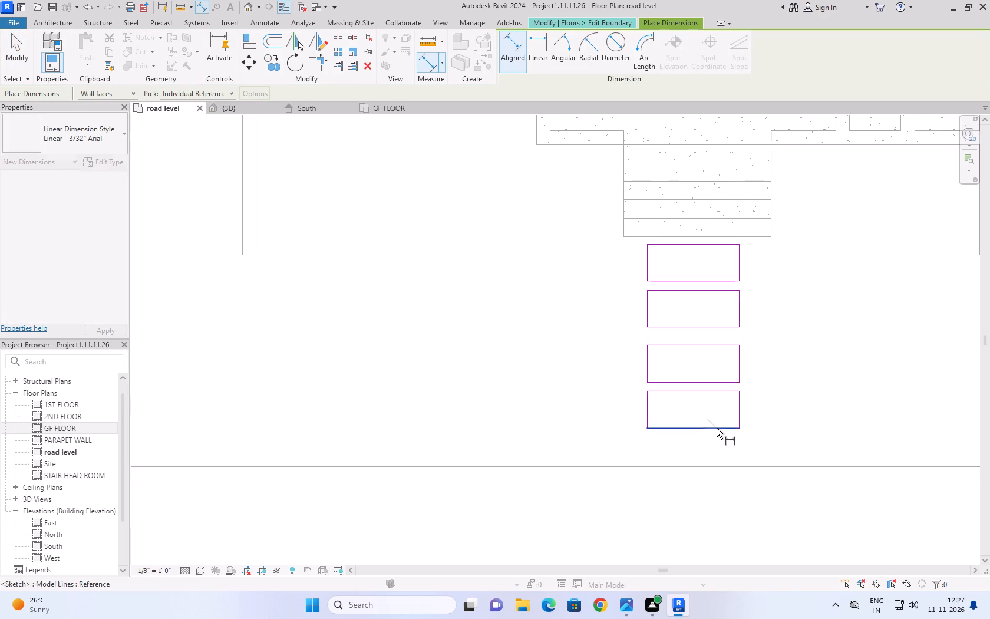
left_click(720, 465)
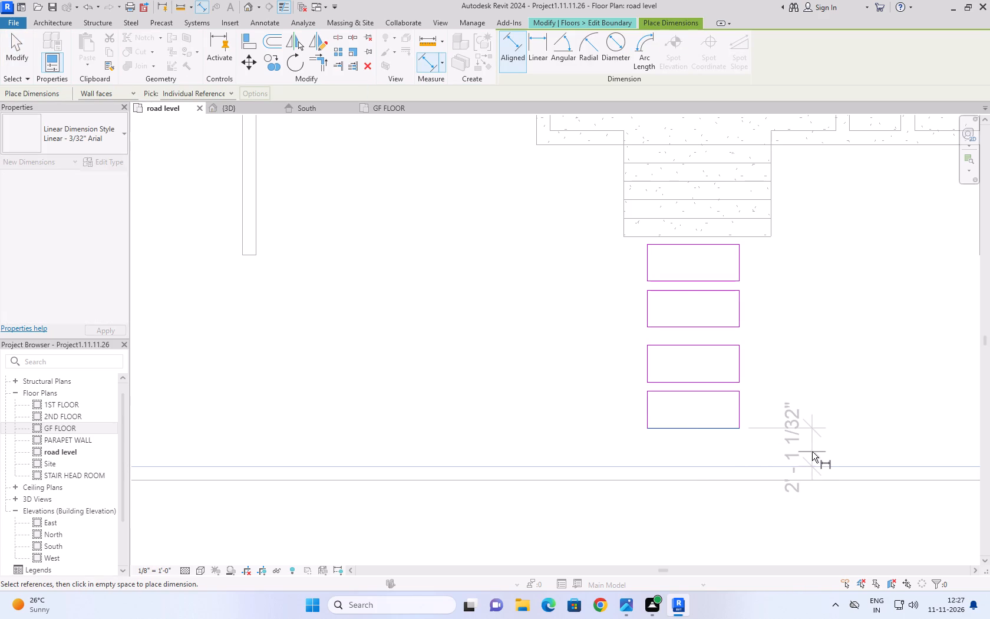
key("Escape")
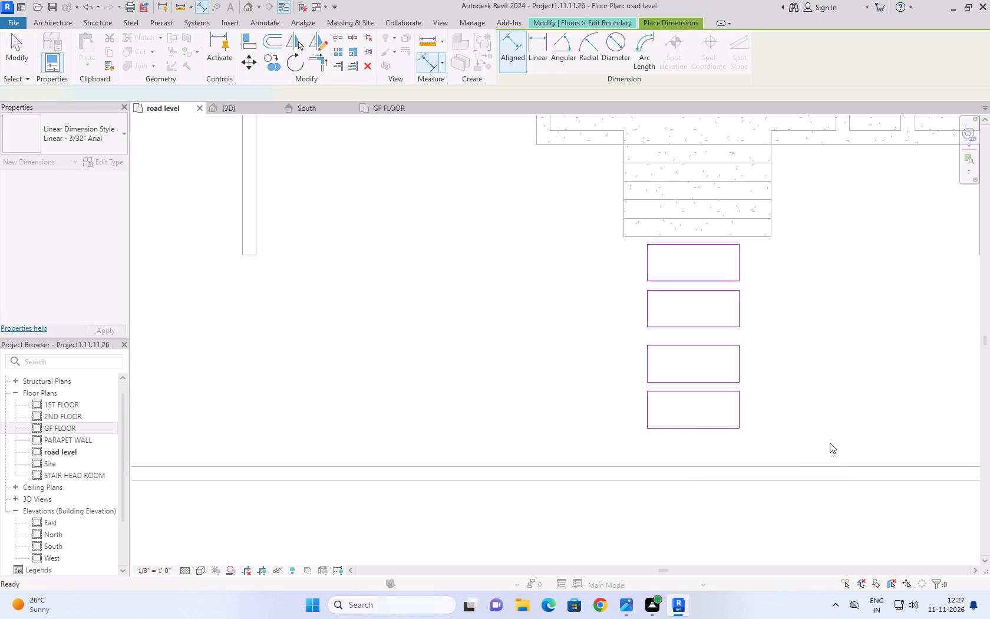
key("Escape")
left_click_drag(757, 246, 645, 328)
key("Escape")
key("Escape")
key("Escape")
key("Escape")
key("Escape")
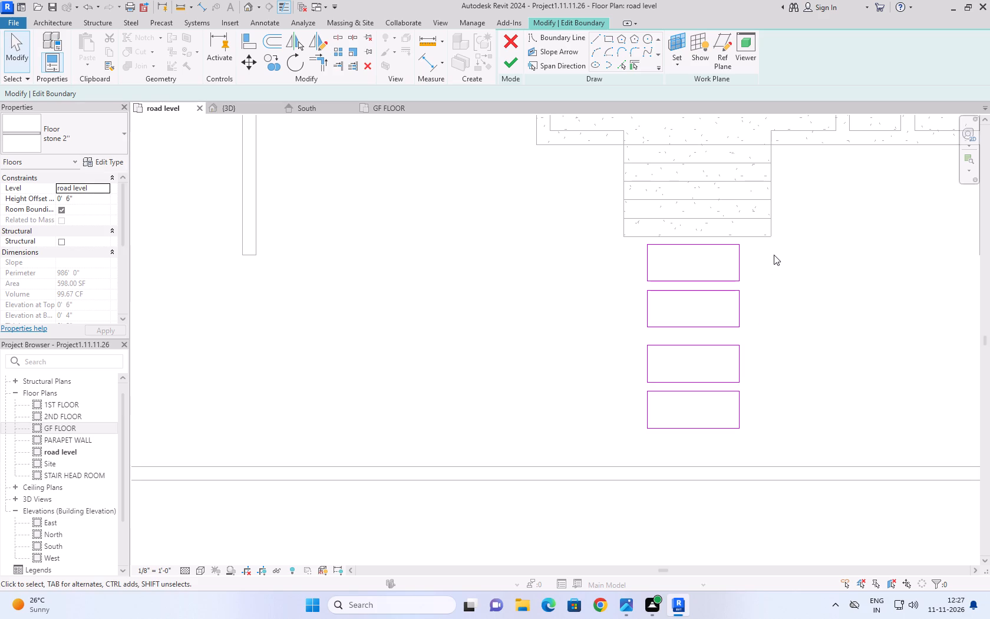
Nudge all four paver outlines together one more small increment toward the front wall and clear the selection.
left_click_drag(744, 241, 646, 440)
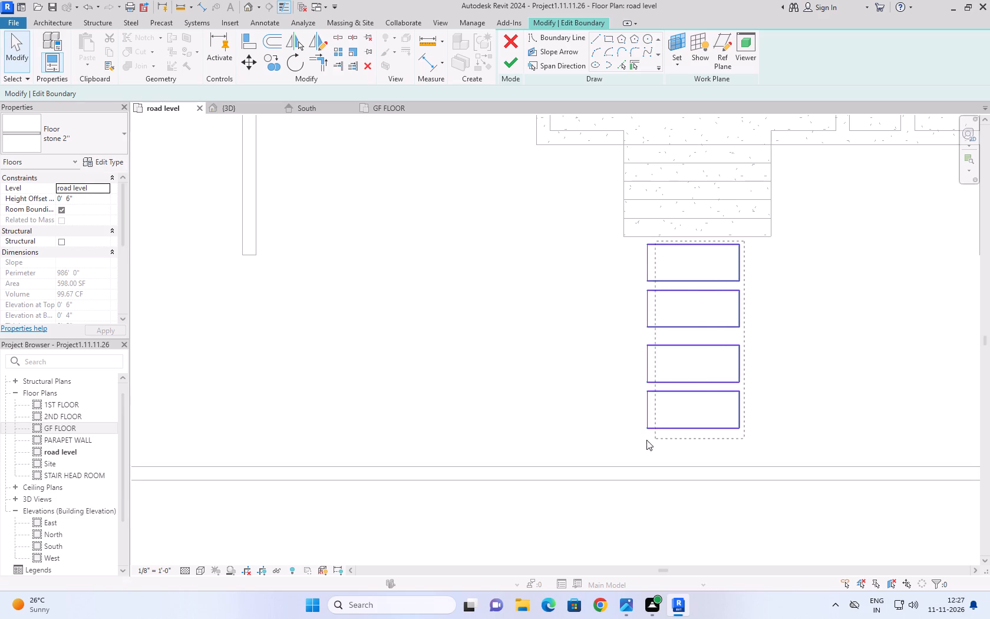
left_click_drag(646, 440, 621, 442)
key("Down")
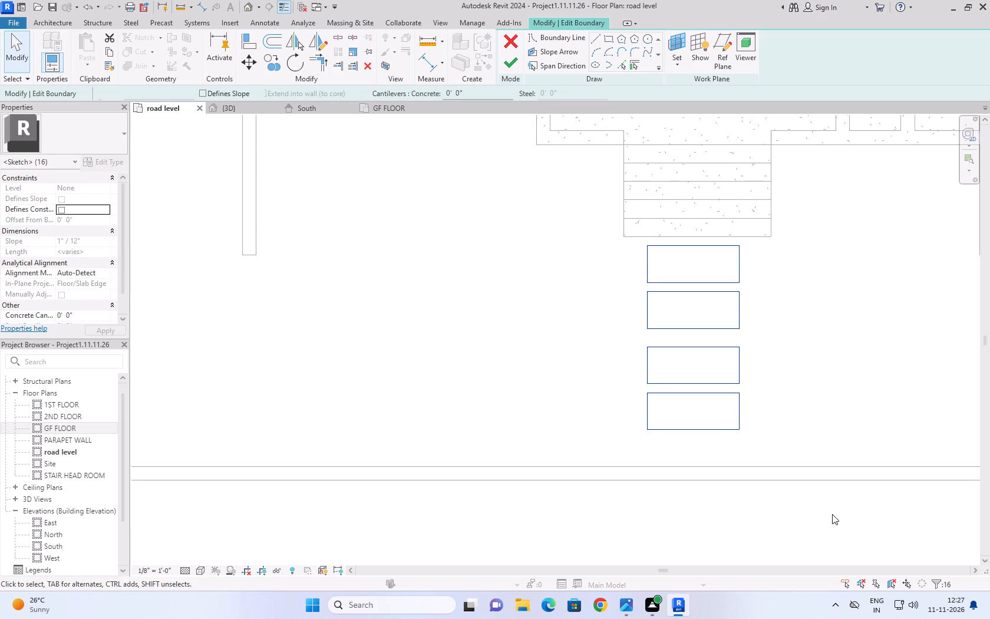
left_click(850, 373)
key("Escape")
key("Escape")
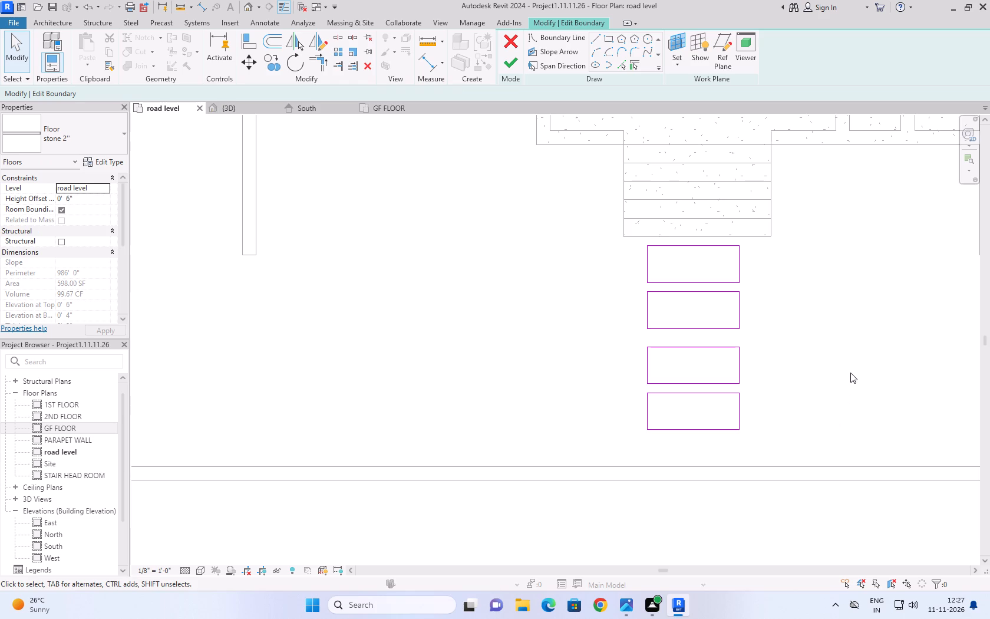
key("Escape")
key("Escape")
key("Escape")
key("Escape")
key("Escape")
key("Escape")
key("Escape")
key("Escape")
Copy the fourth paver outline 2'6" straight toward the front wall to add a fifth paver.
left_click_drag(757, 390, 626, 450)
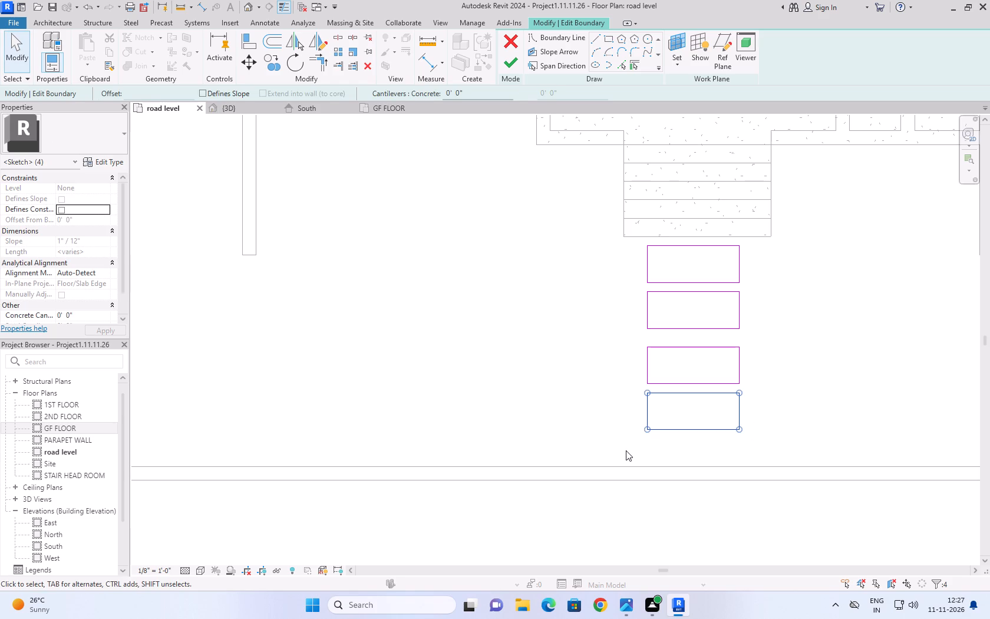
left_click(279, 63)
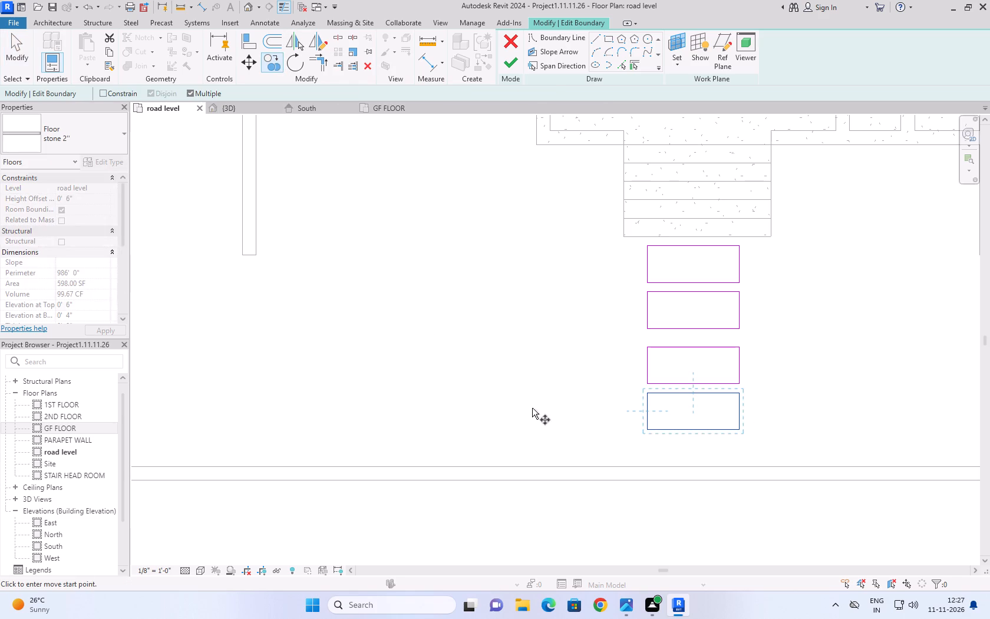
left_click(648, 429)
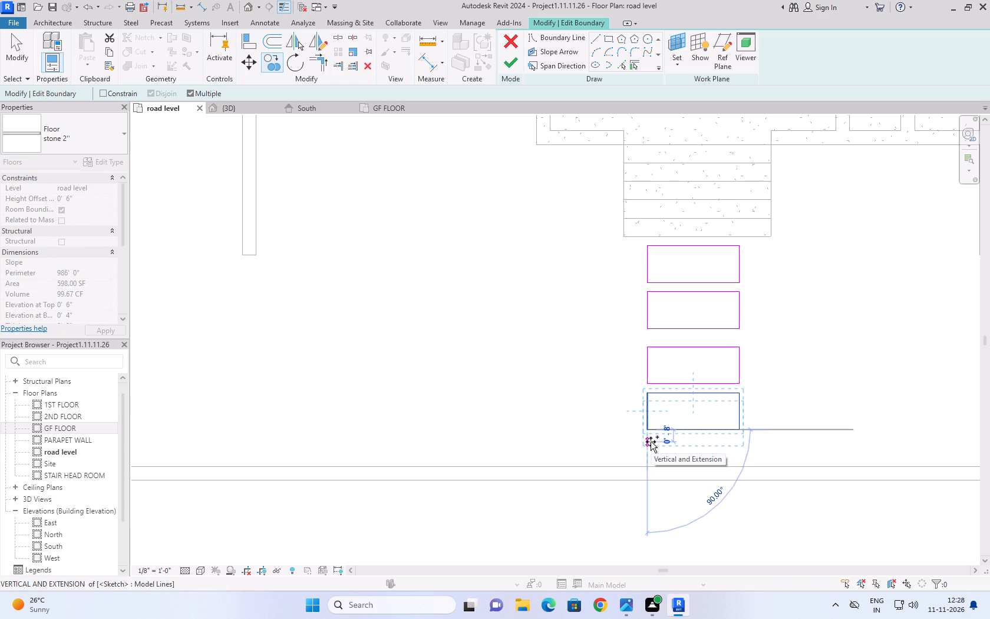
type("2'6''")
key("Return")
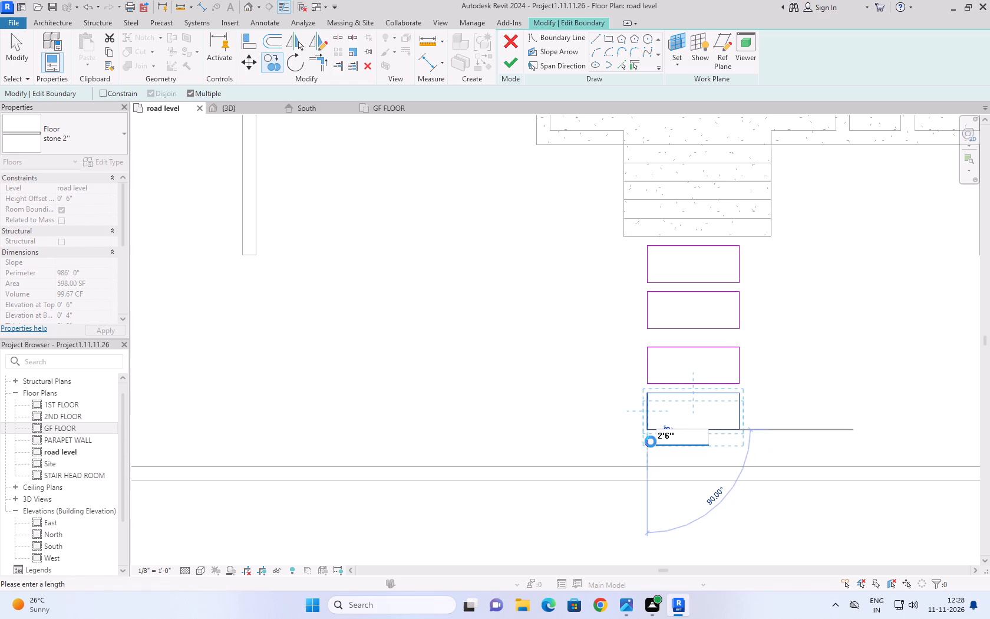
key("Escape")
key("Escape")
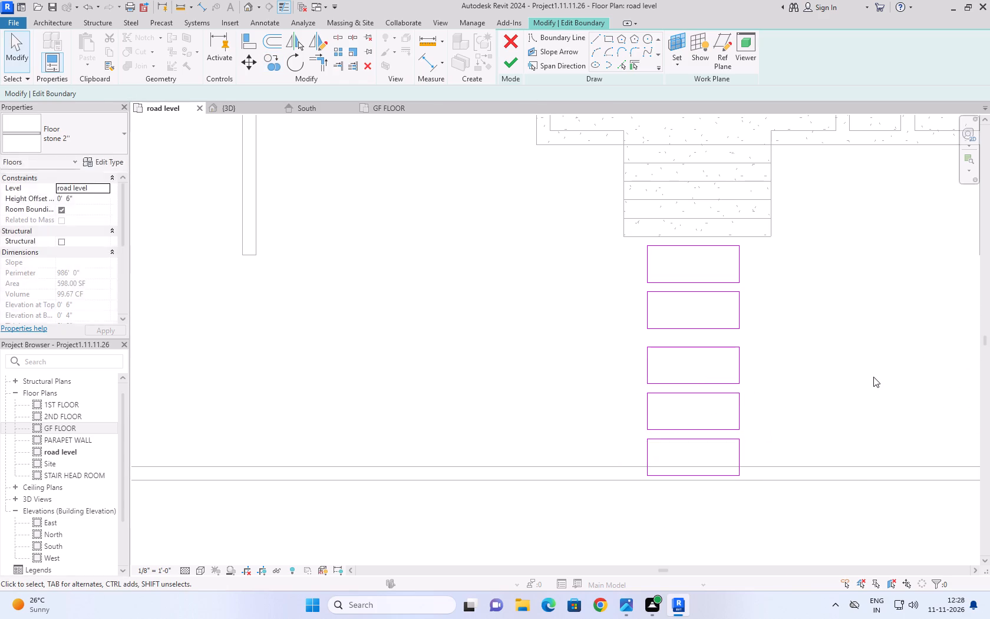
left_click(872, 377)
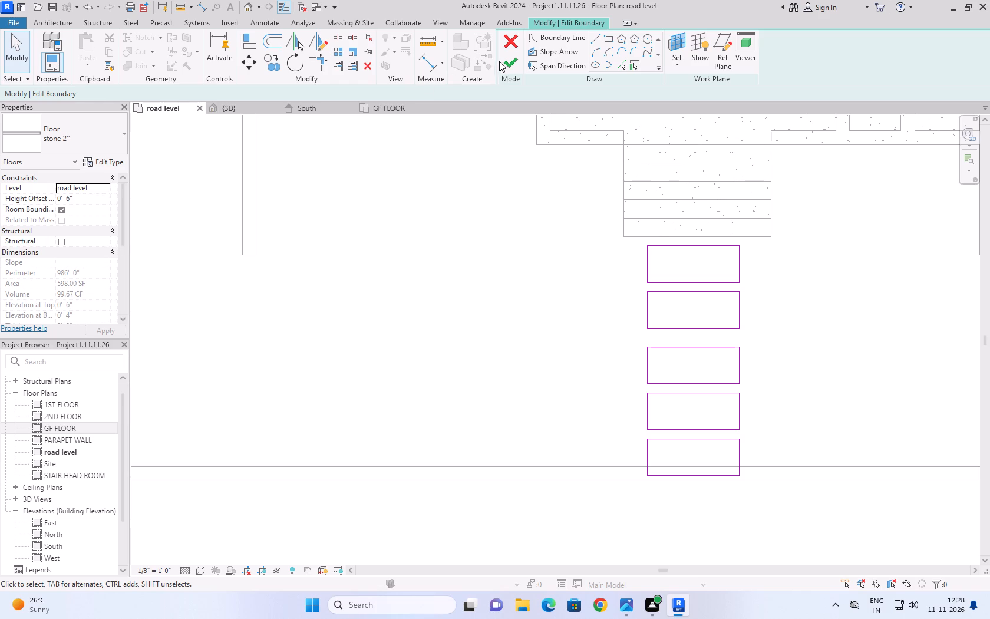
Finish the stone paver floor's boundary edit and save the project.
left_click(500, 62)
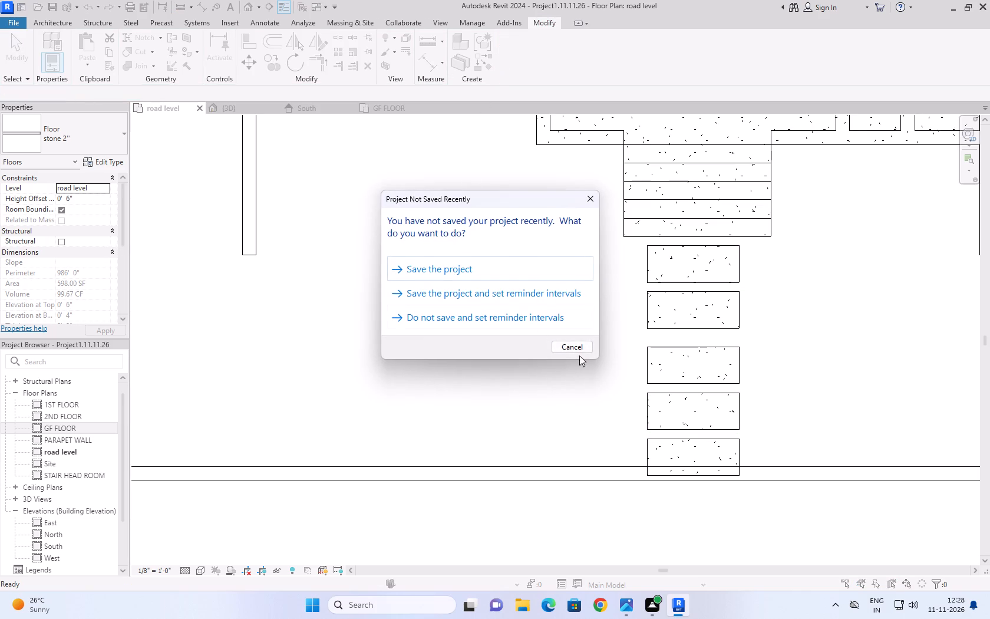
left_click(480, 266)
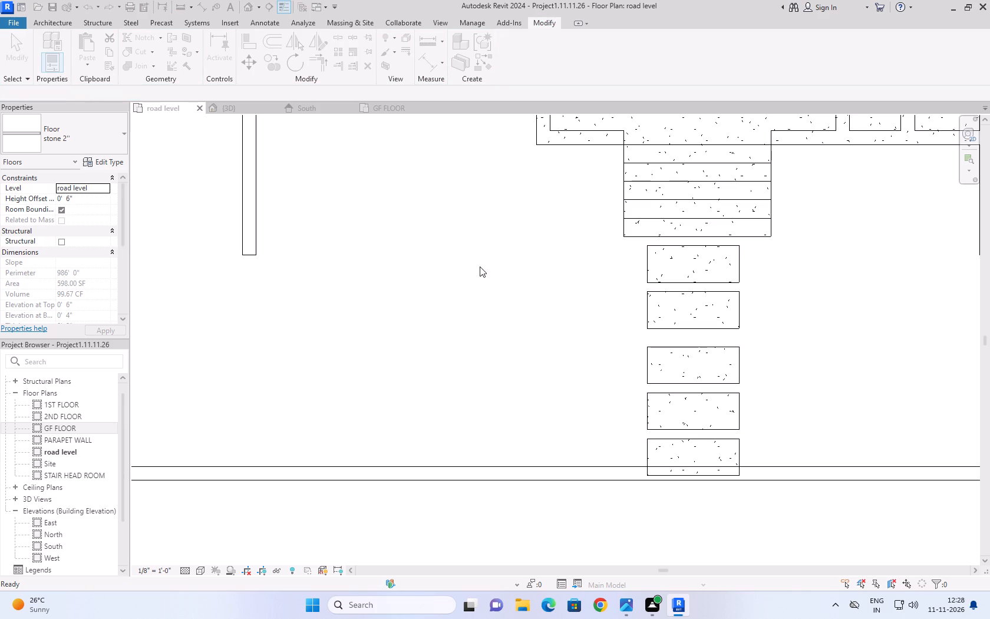
Inspect the stone pavers between the entrance steps and the front wall in the 3D view.
left_click(229, 107)
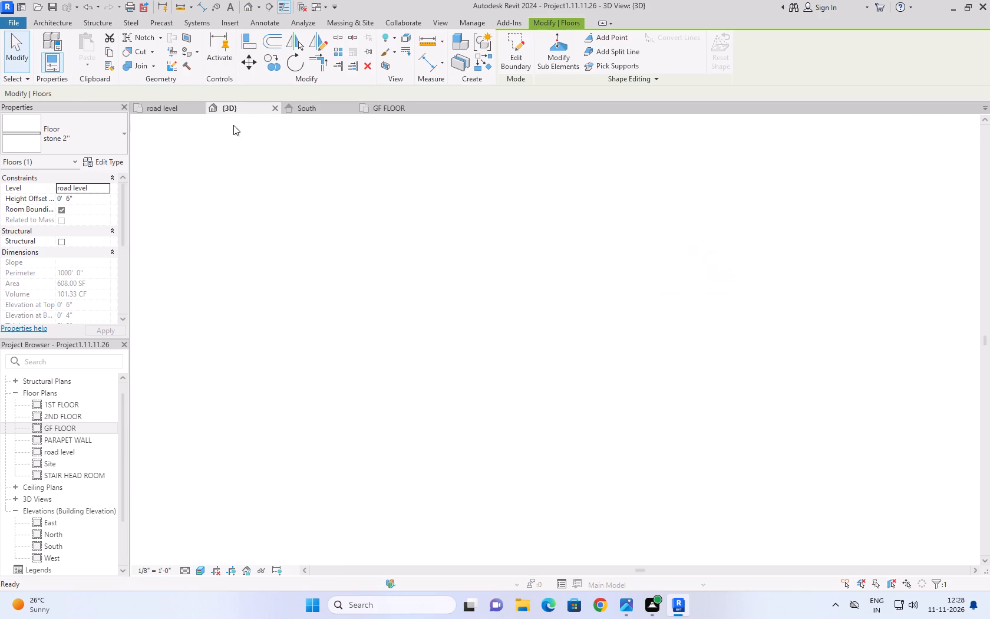
scroll(460, 317, "down", 3)
scroll(333, 243, "up", 2)
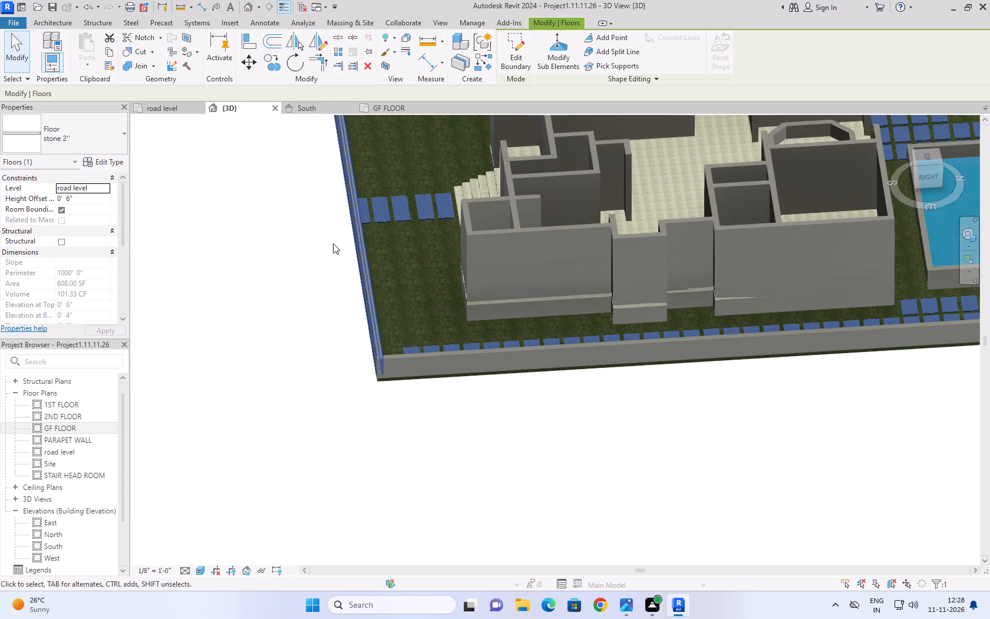
scroll(333, 243, "up", 3)
left_click(298, 226)
scroll(340, 285, "down", 4)
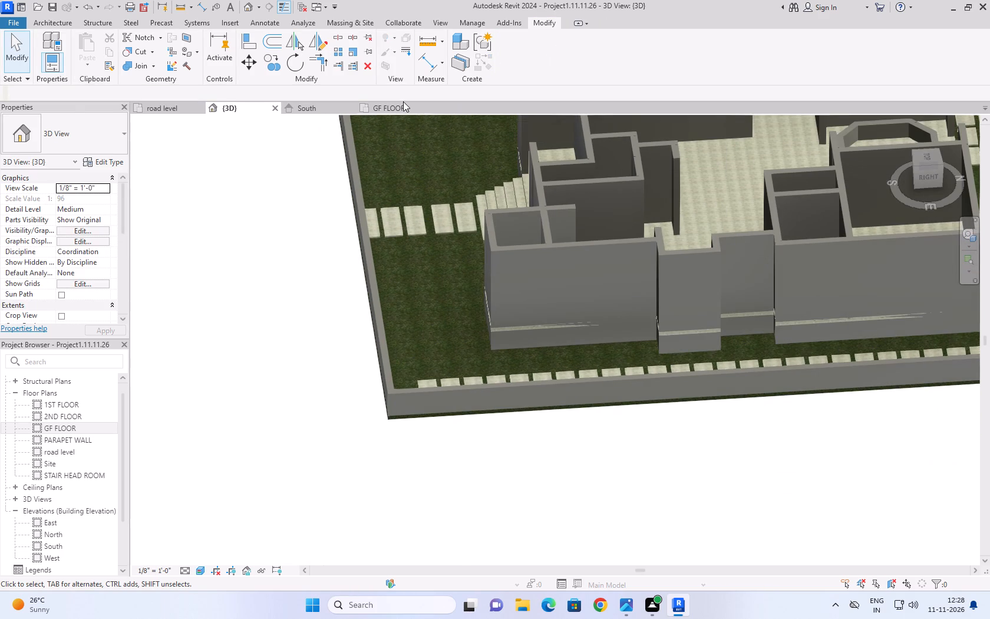
Open the South elevation view.
left_click(392, 107)
left_click(313, 109)
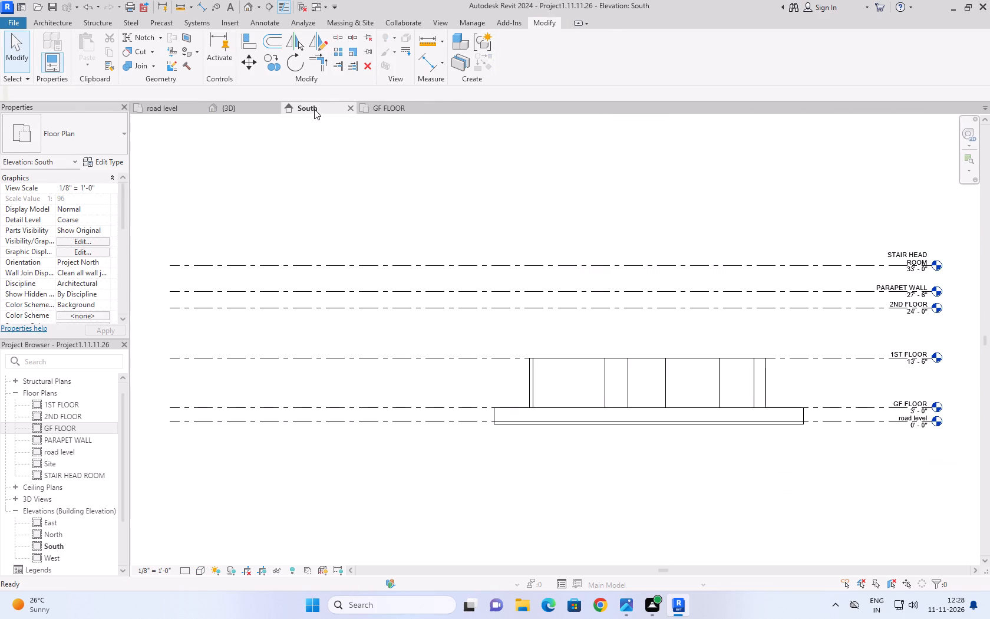
Close the South elevation and examine the extent of the stone 2" paver floor in the GF FLOOR plan.
left_click(348, 110)
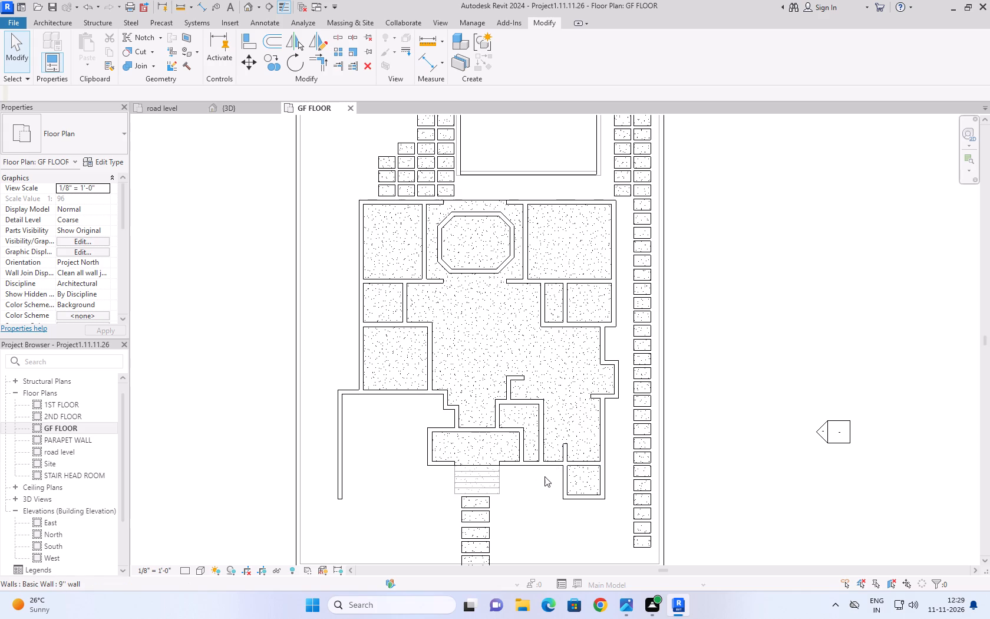
scroll(544, 476, "up", 4)
left_click(633, 486)
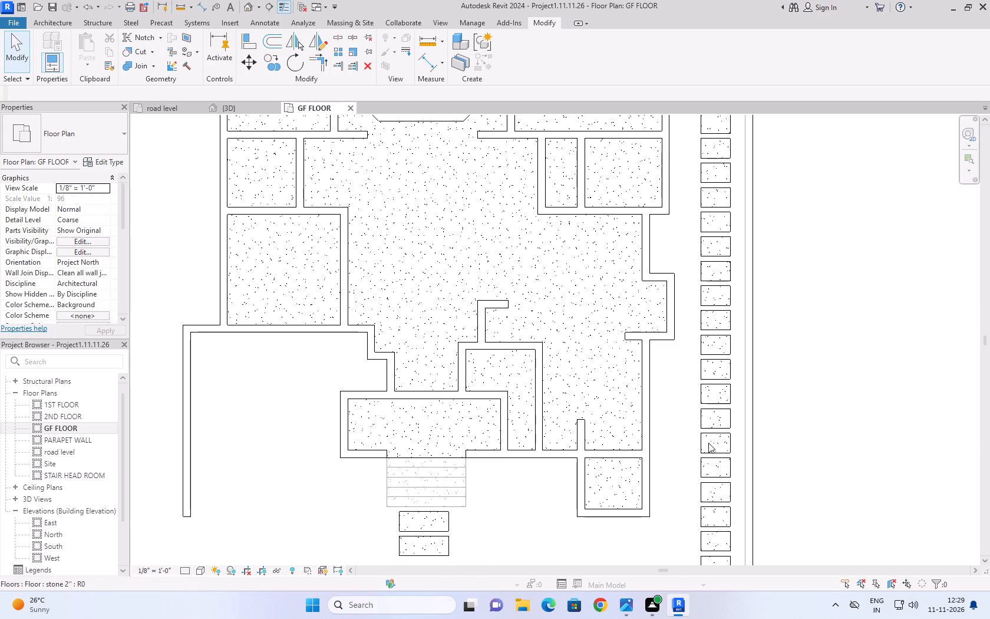
left_click(715, 435)
scroll(758, 378, "down", 4)
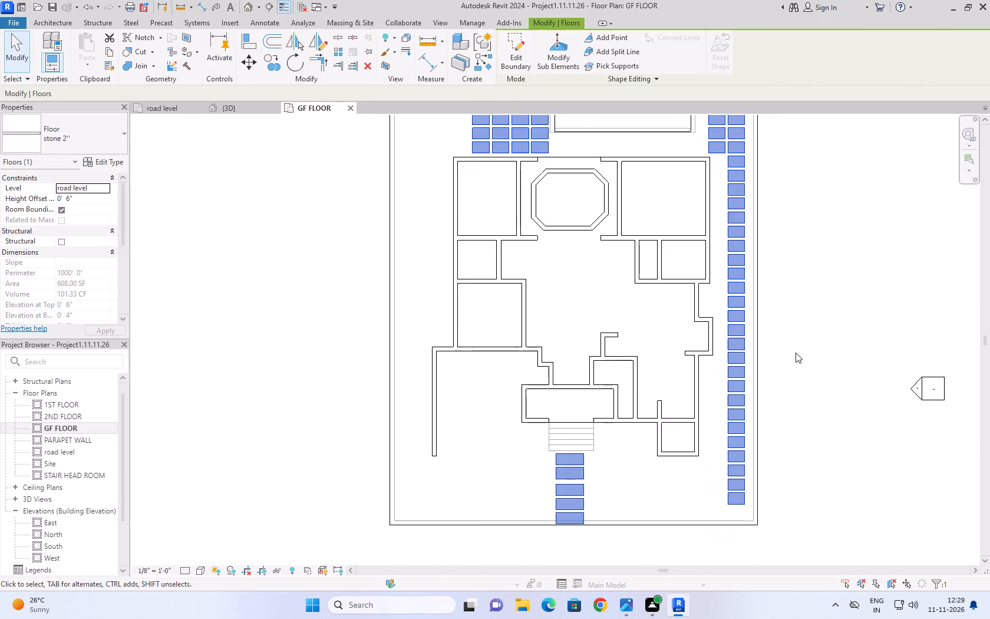
scroll(798, 350, "down", 3)
middle_click_drag(816, 320, 652, 381)
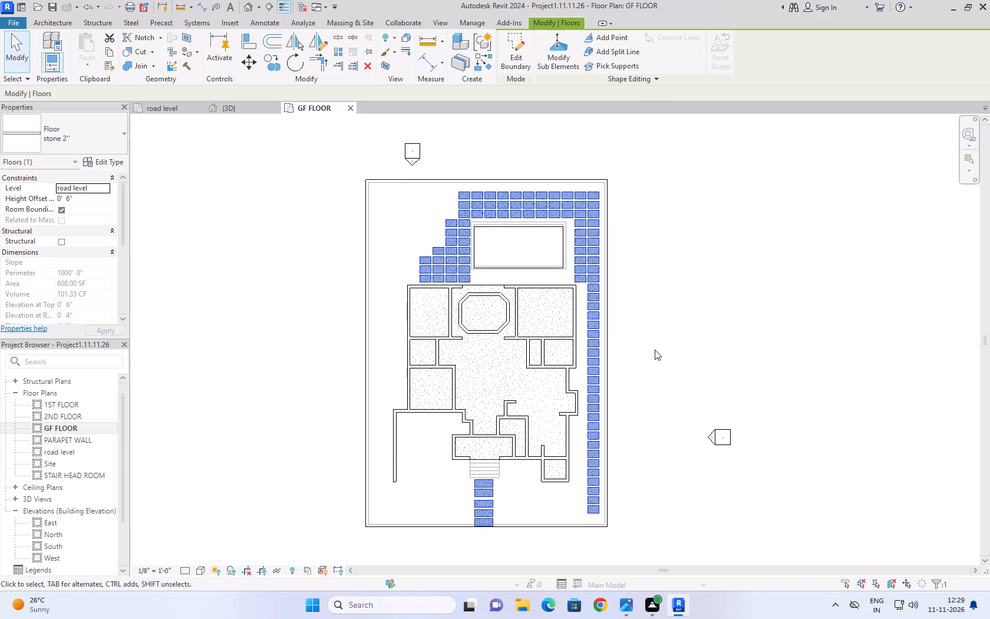
left_click(664, 328)
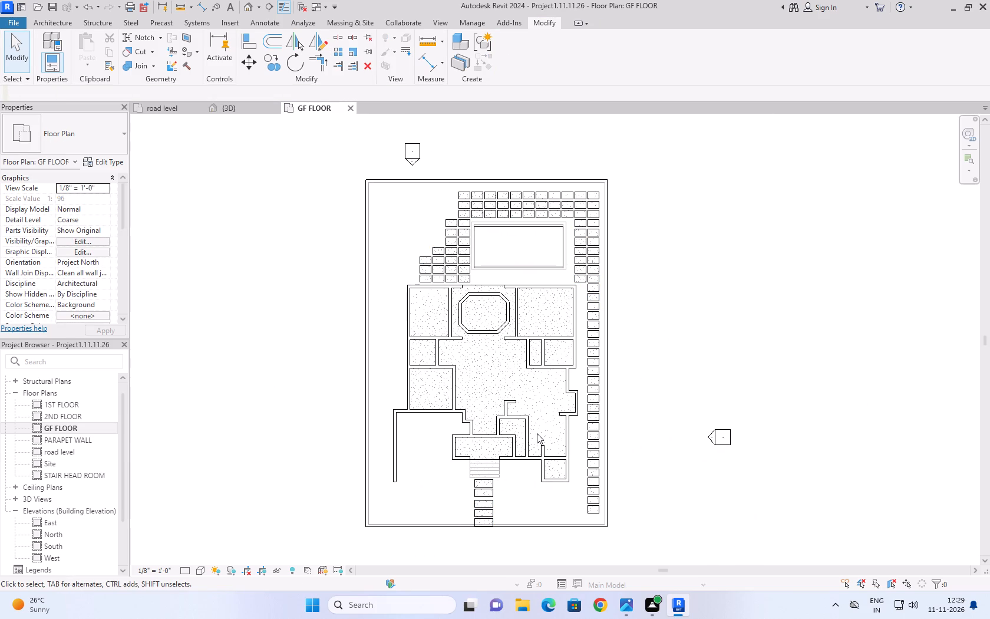
scroll(484, 455, "up", 5)
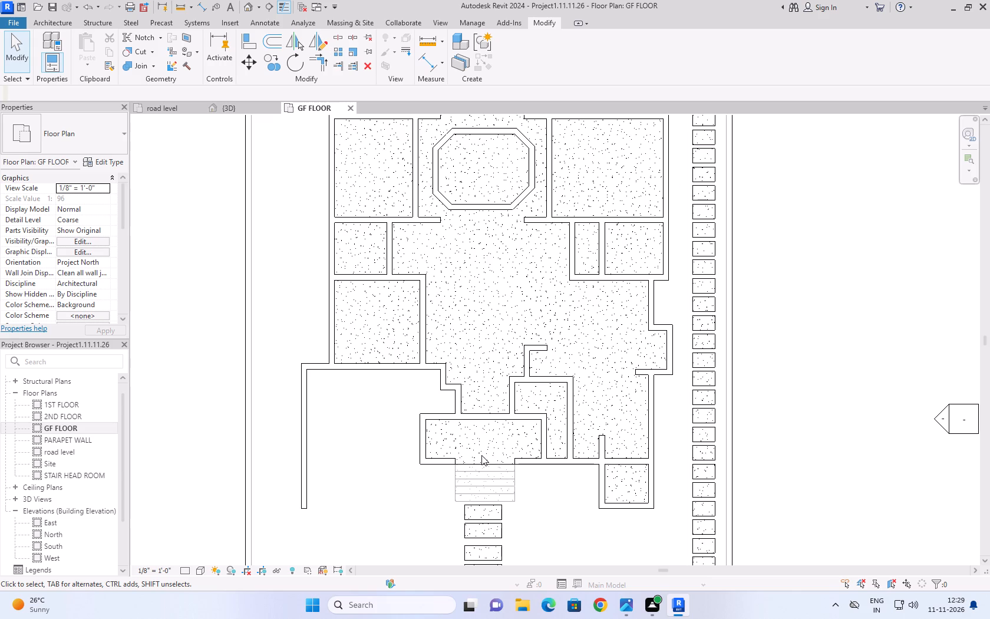
scroll(489, 407, "down", 3)
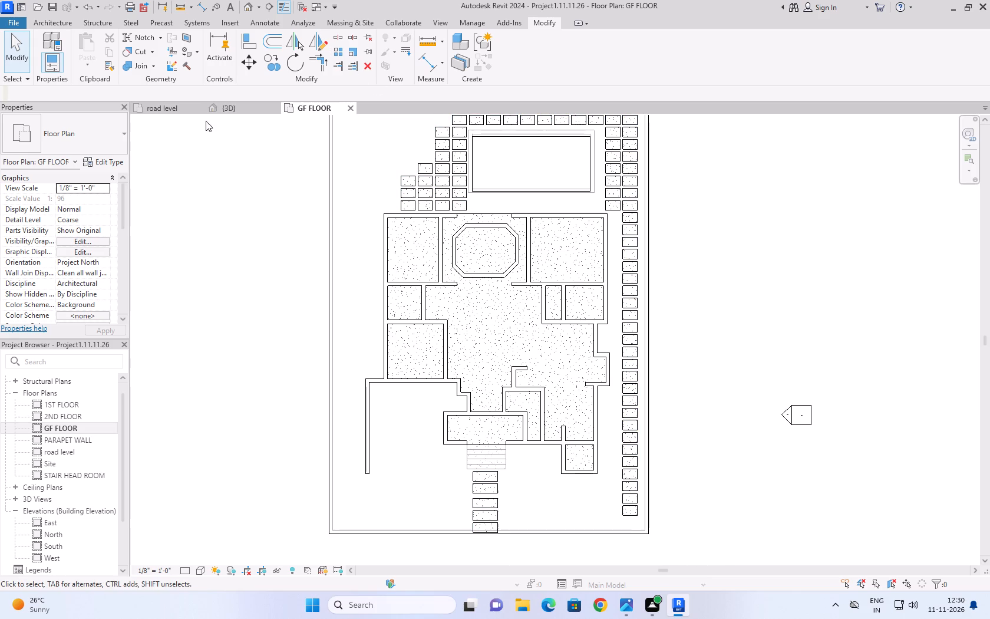
Compare the road level plan with the reference home plan, from the car parking and entrance to the pool garden.
left_click(179, 111)
scroll(367, 213, "down", 8)
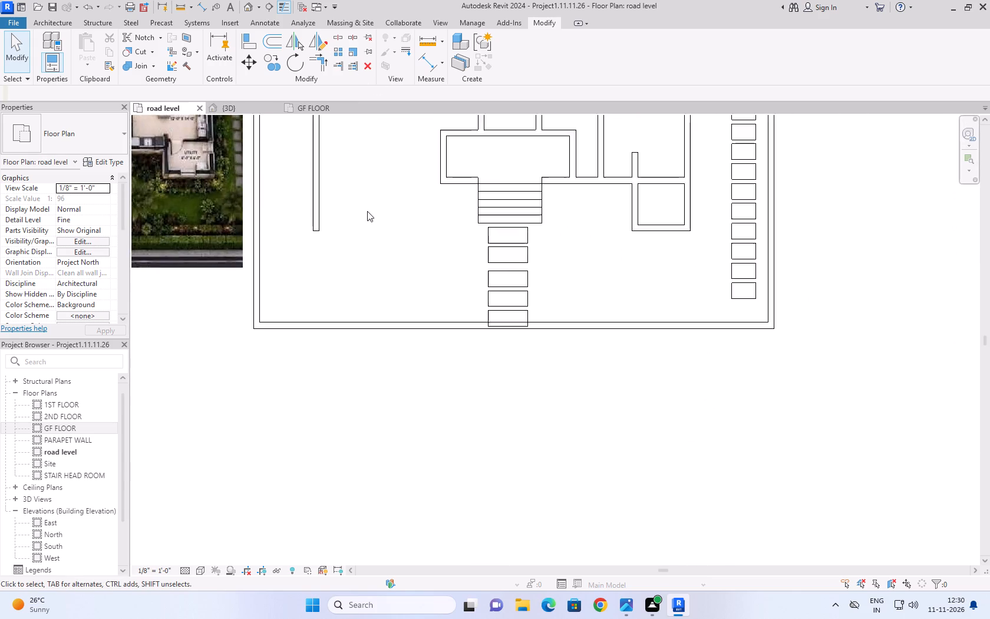
middle_click_drag(367, 211, 444, 353)
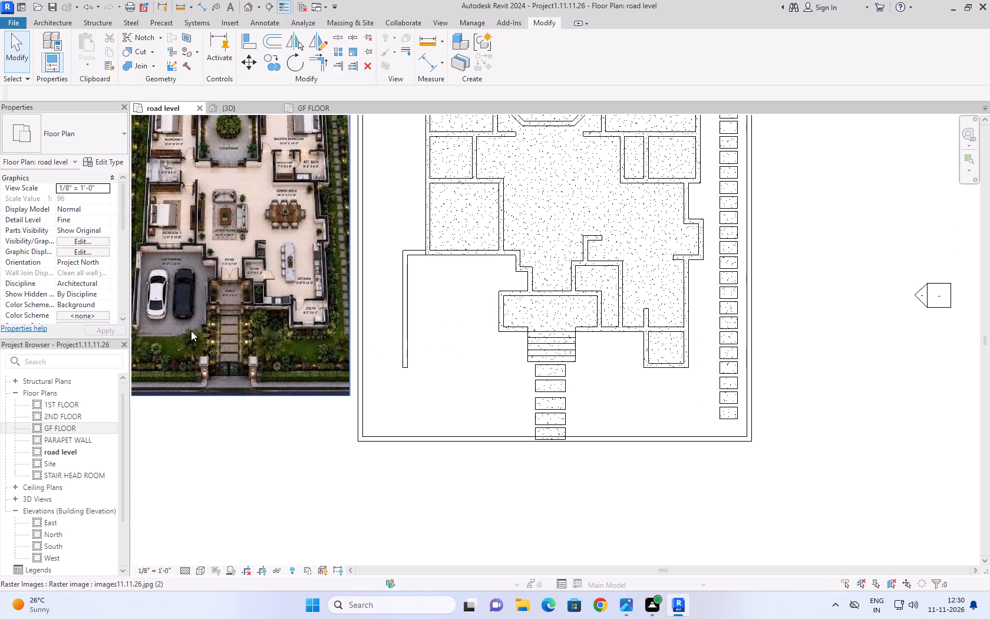
scroll(147, 296, "up", 1)
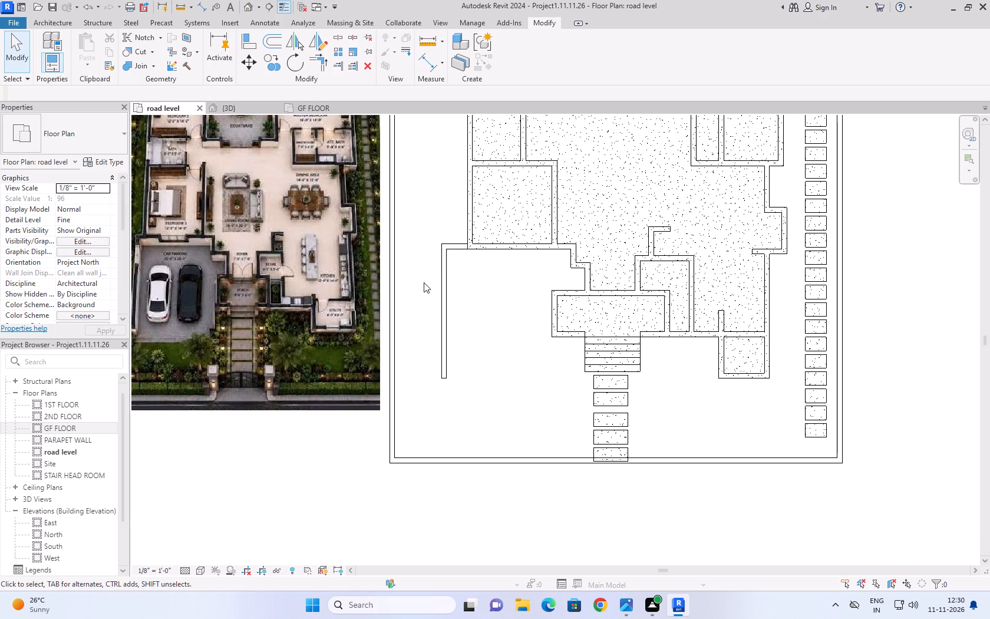
left_click(472, 298)
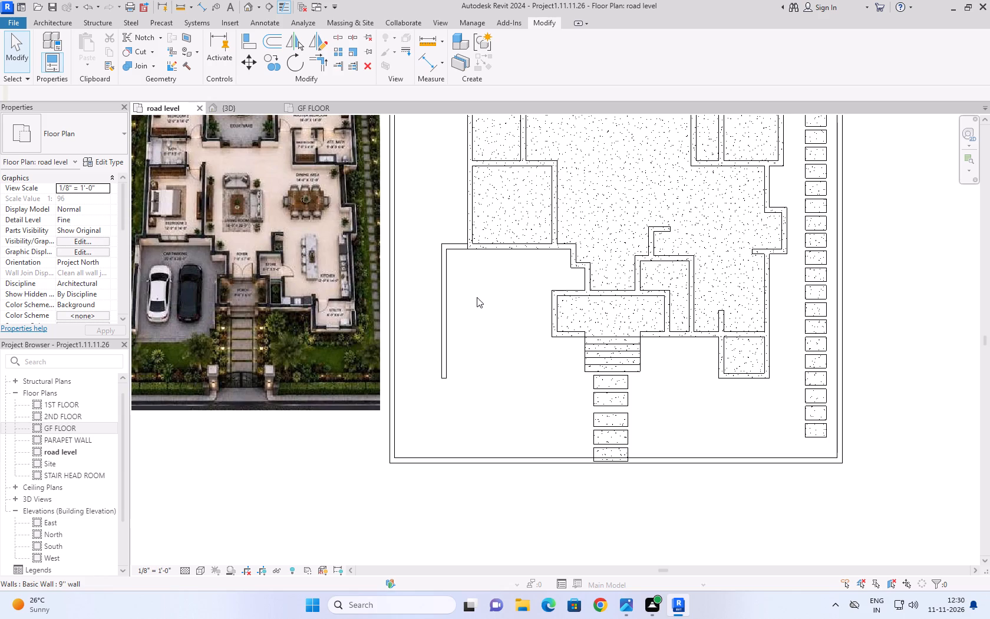
scroll(491, 288, "down", 2)
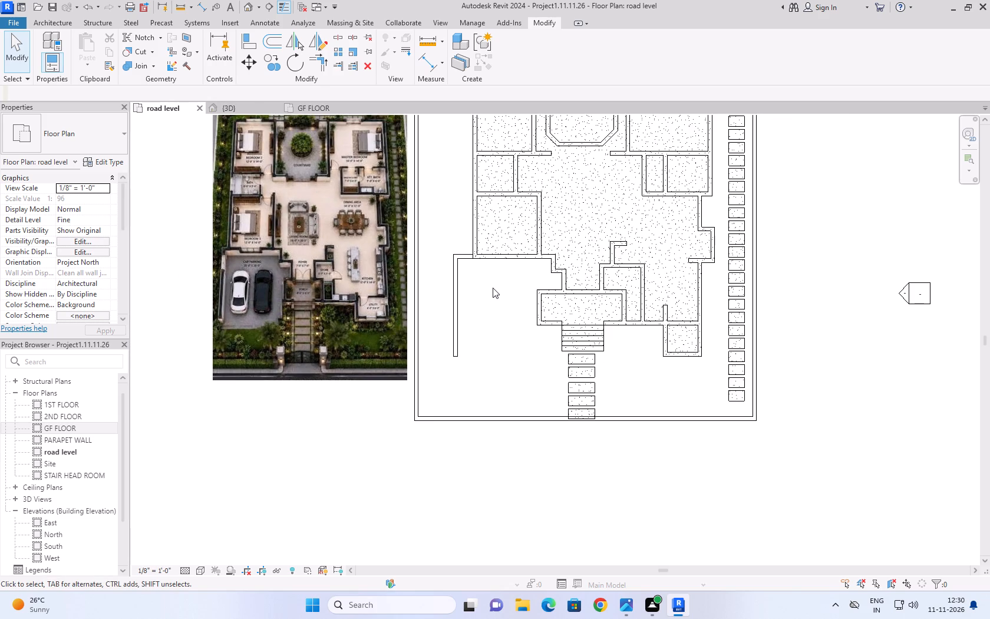
scroll(493, 288, "down", 3)
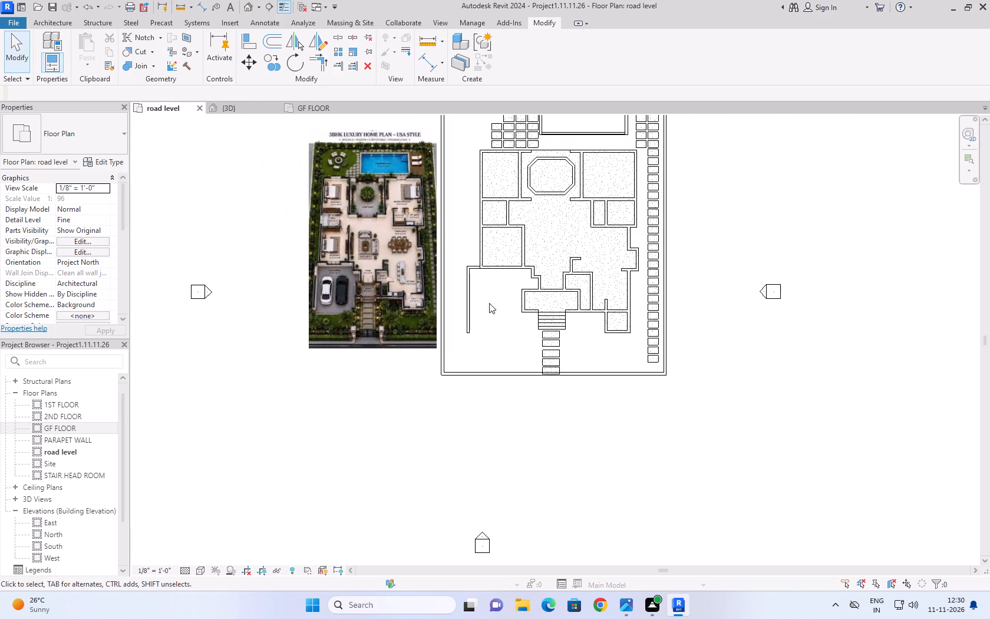
scroll(355, 339, "up", 2)
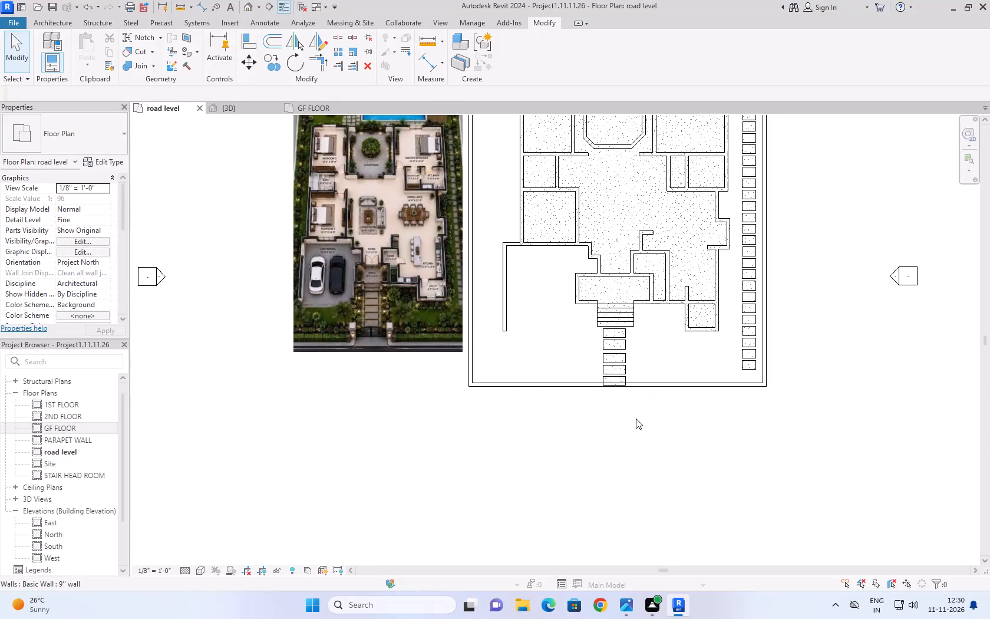
scroll(635, 421, "down", 5)
scroll(642, 249, "up", 3)
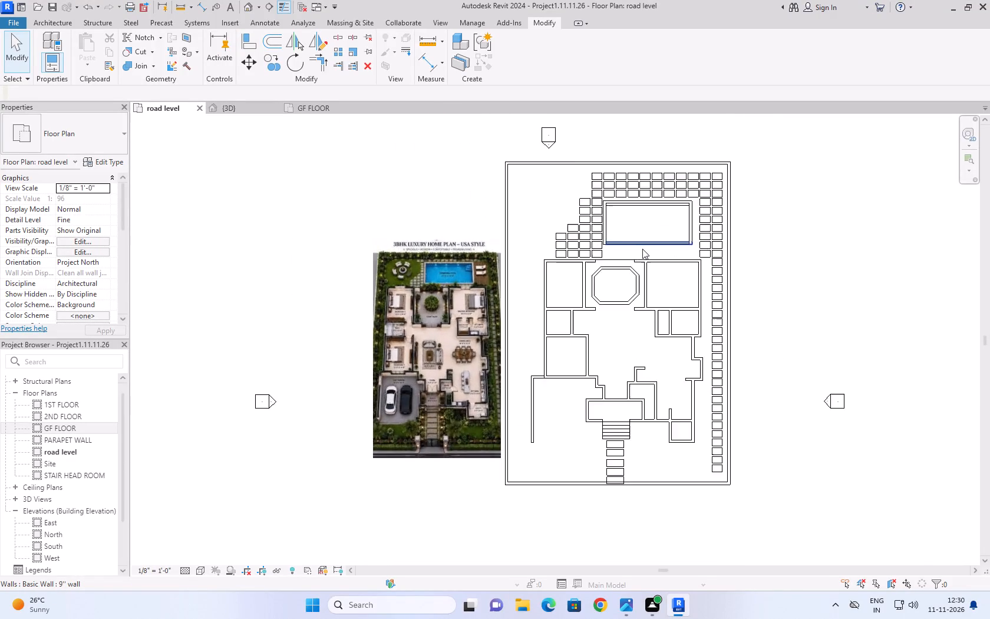
scroll(642, 249, "up", 3)
scroll(642, 249, "down", 4)
scroll(576, 193, "up", 4)
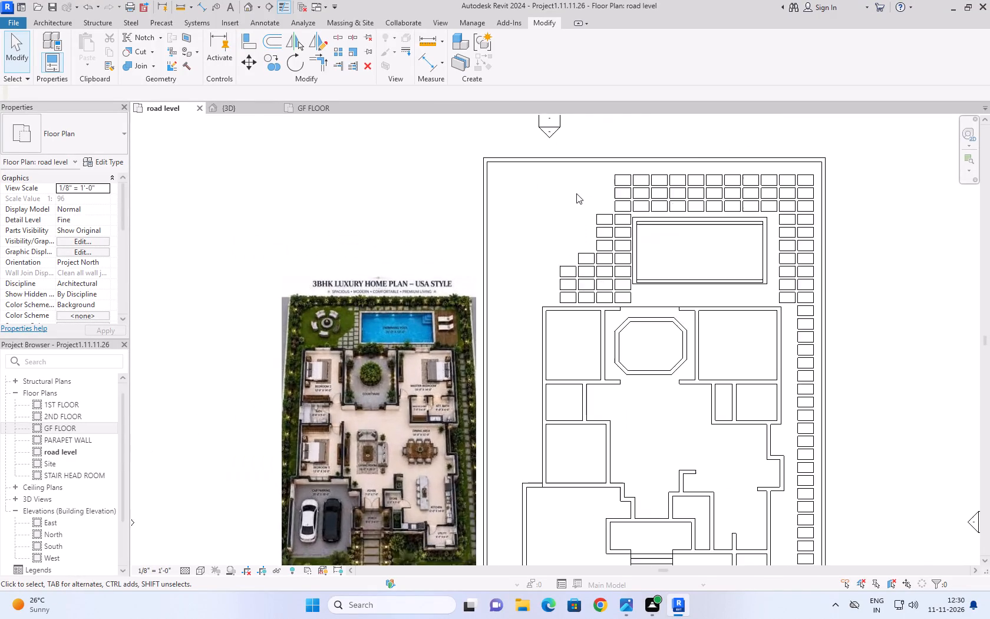
scroll(576, 193, "up", 2)
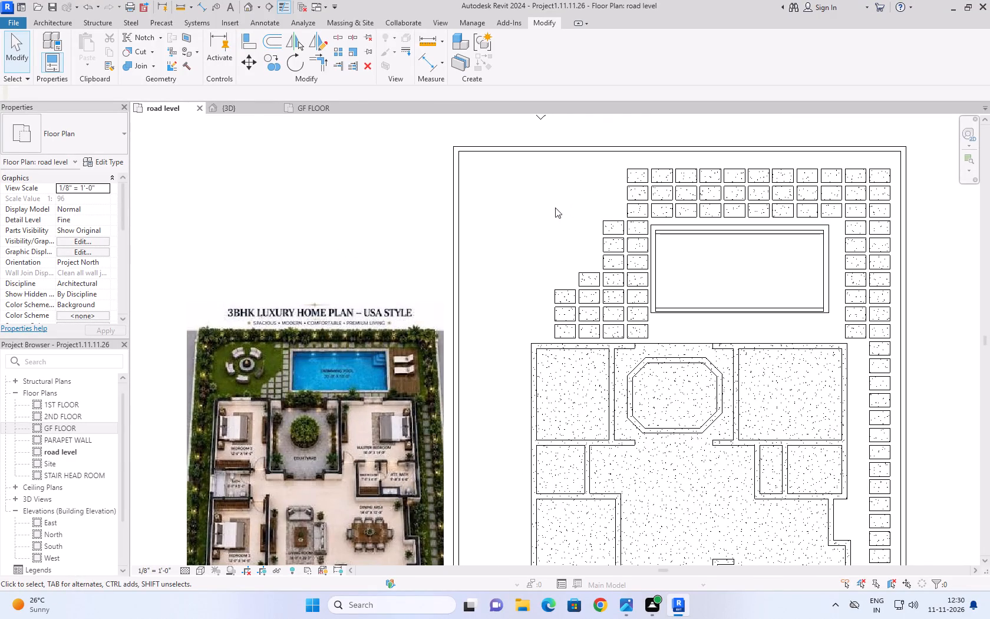
Examine the house, lawn and pool pavers in the 3D view from the side and from the home orientation.
left_click(249, 100)
left_click(249, 107)
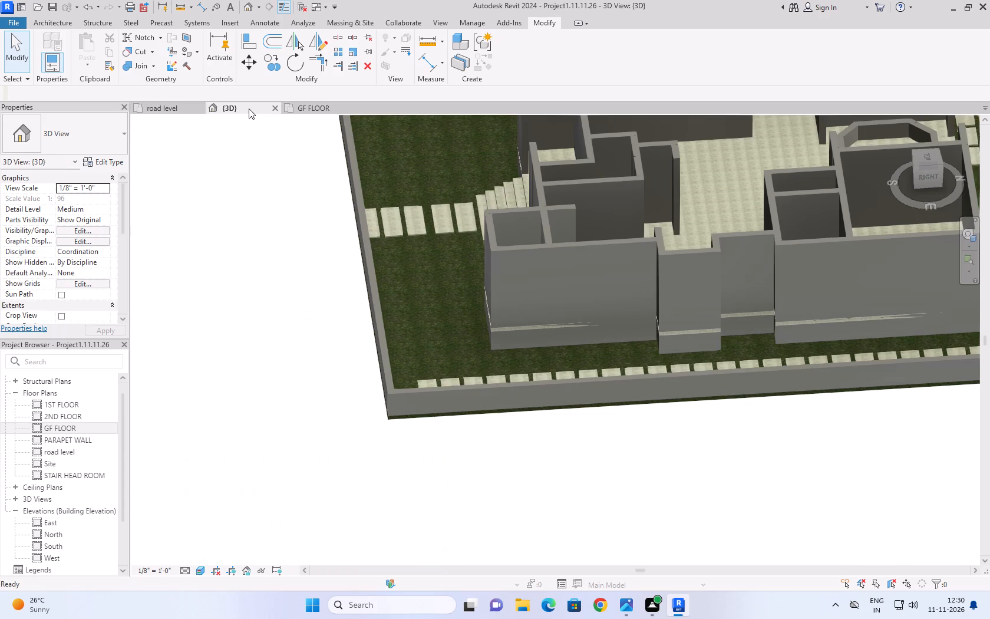
scroll(298, 255, "down", 7)
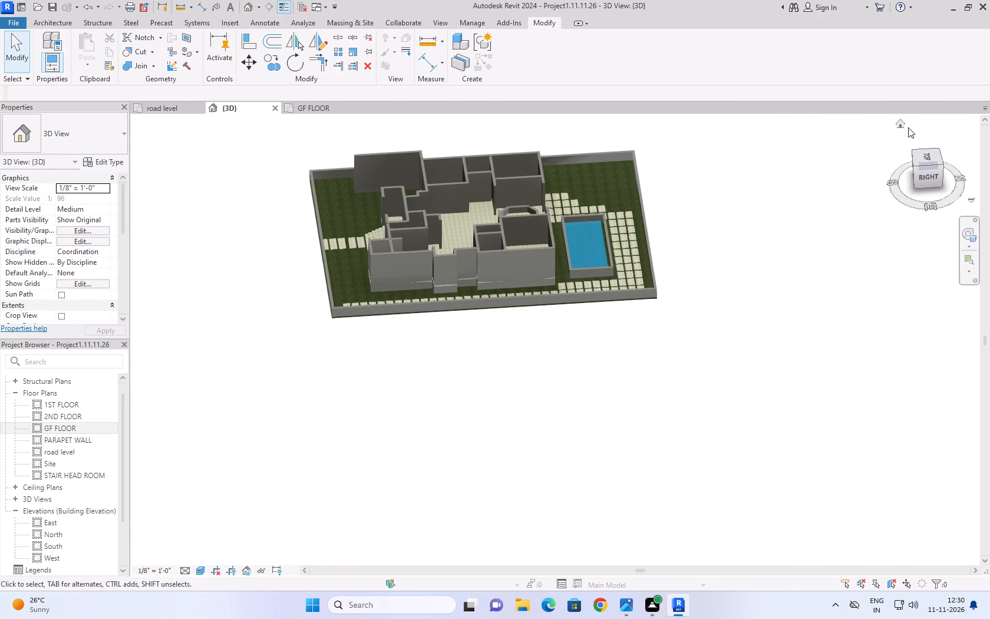
left_click(899, 123)
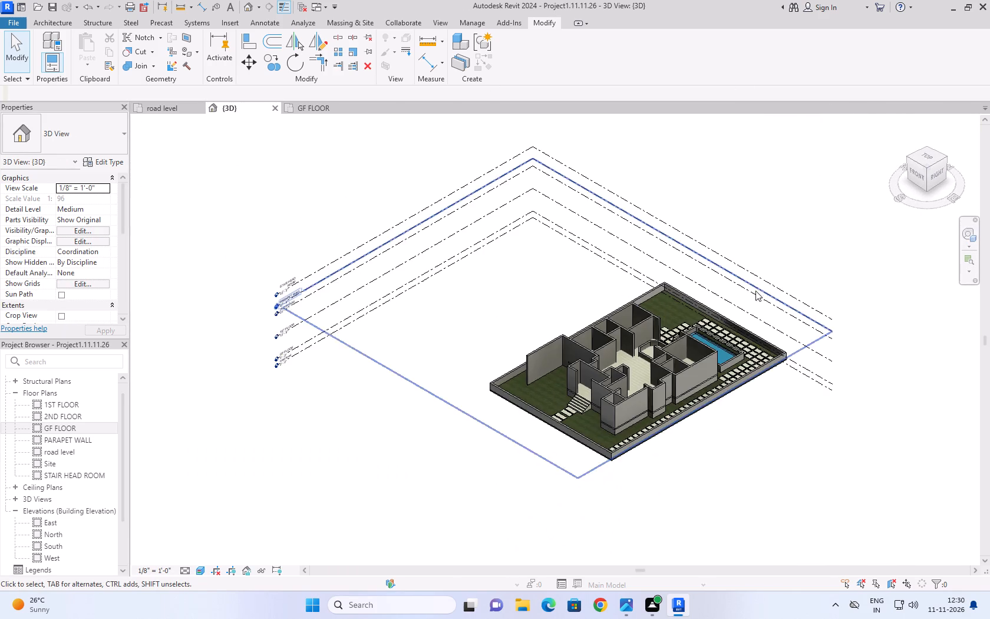
scroll(748, 304, "up", 5)
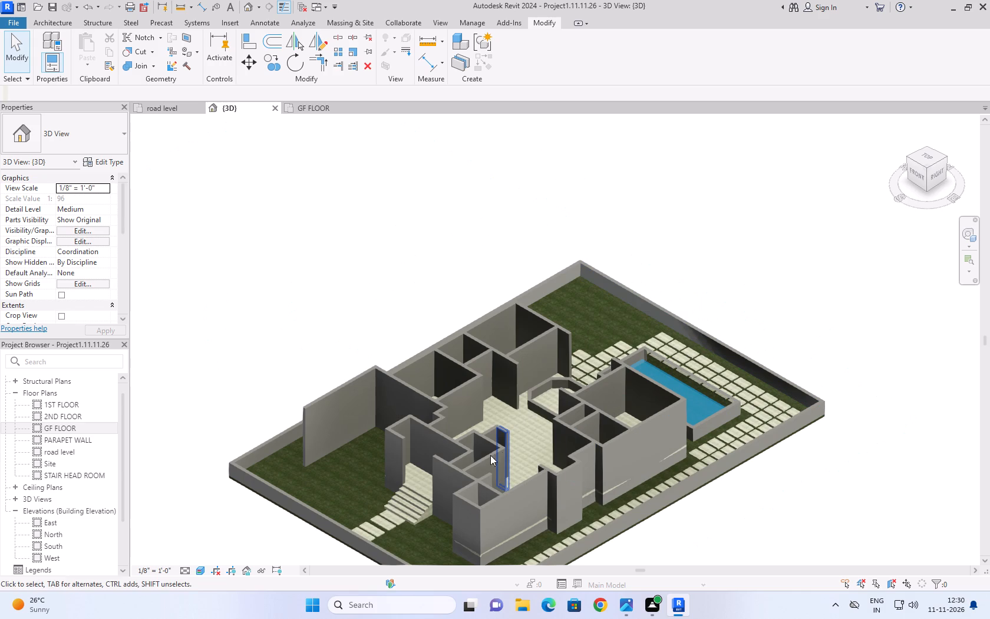
left_click(936, 178)
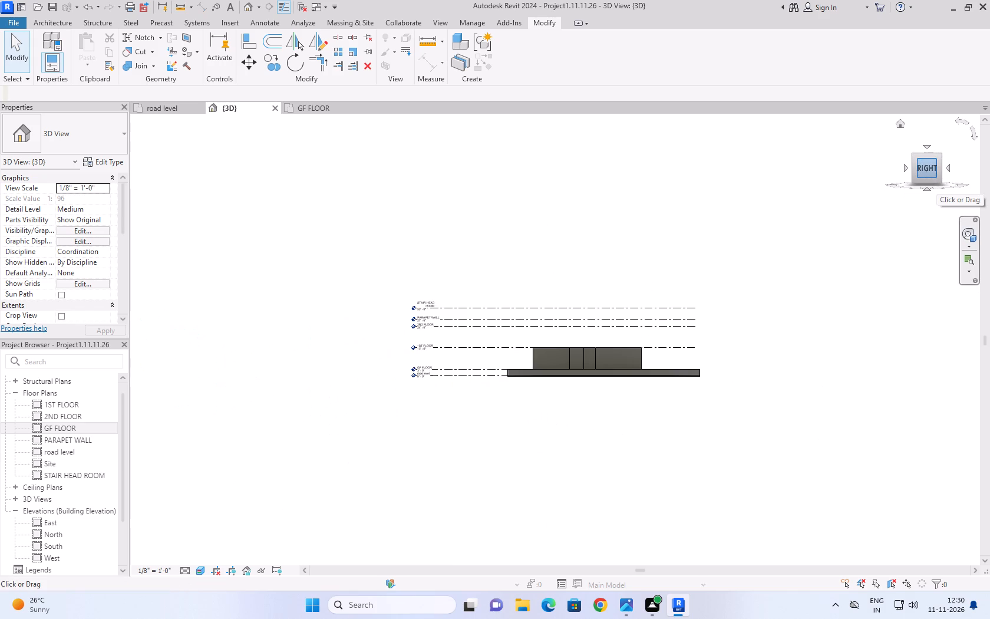
left_click(897, 124)
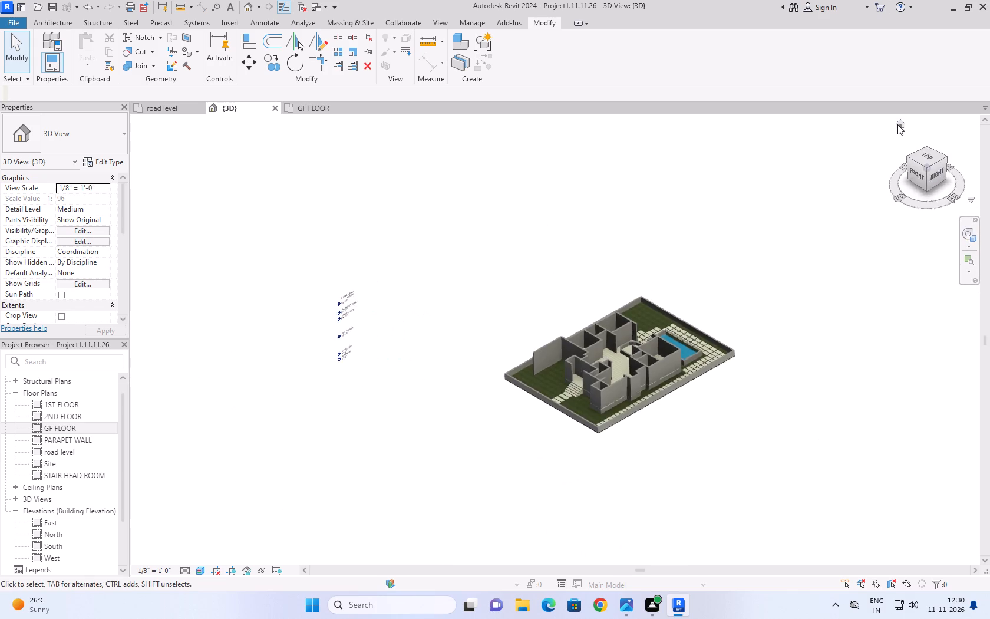
scroll(661, 352, "up", 7)
scroll(781, 222, "up", 3)
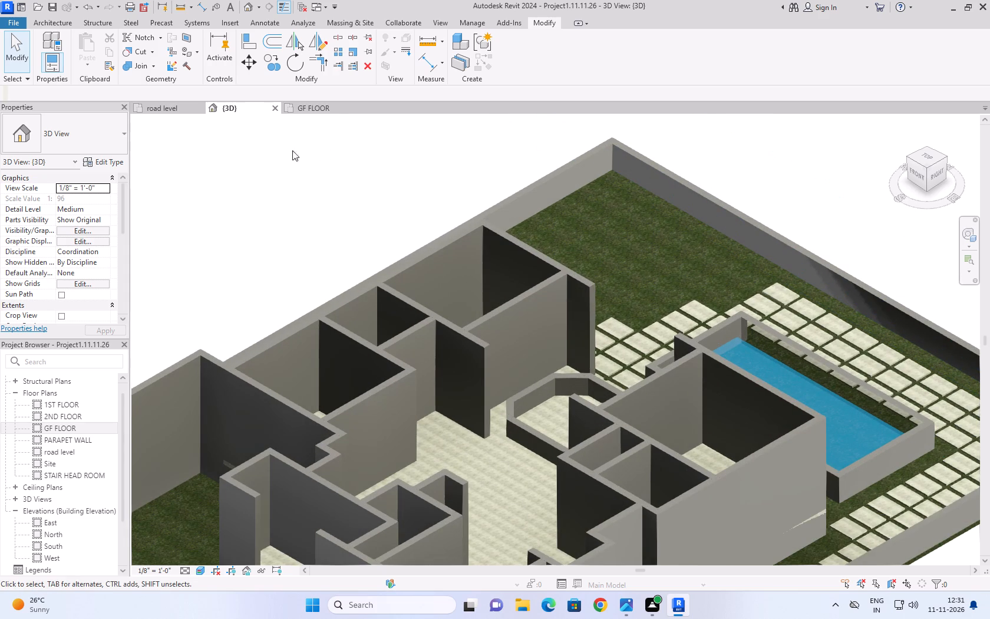
Set the road level floor plan to a realistic visual style showing material textures.
left_click(170, 113)
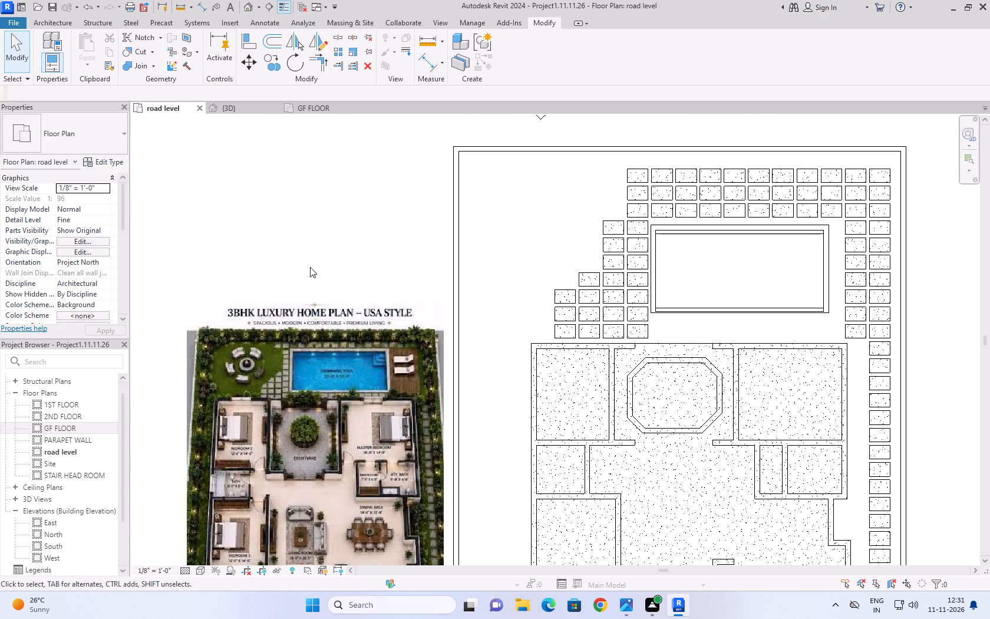
middle_click_drag(335, 213, 254, 275)
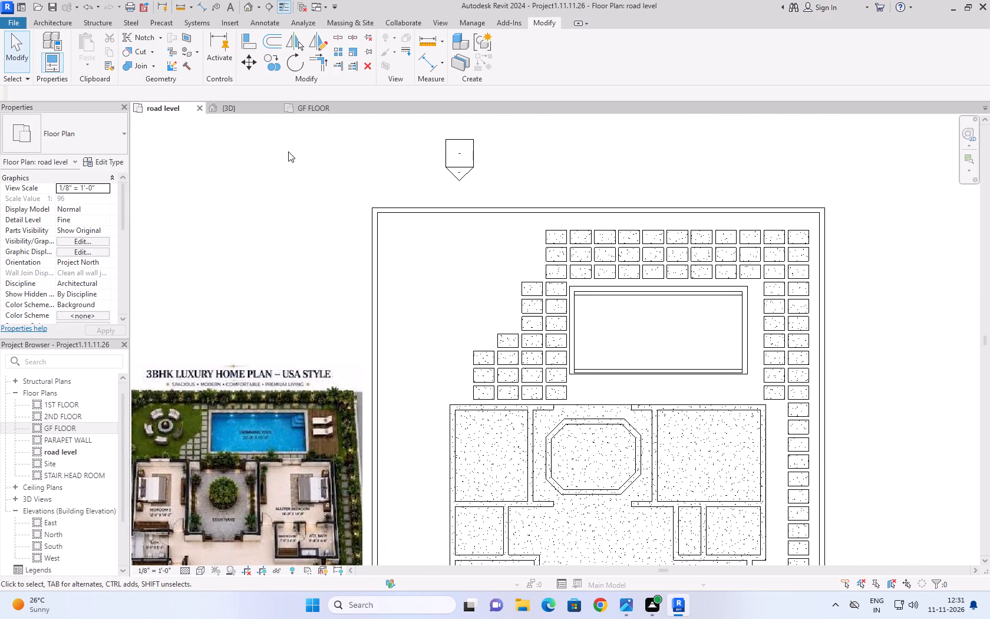
left_click(201, 571)
left_click(209, 560)
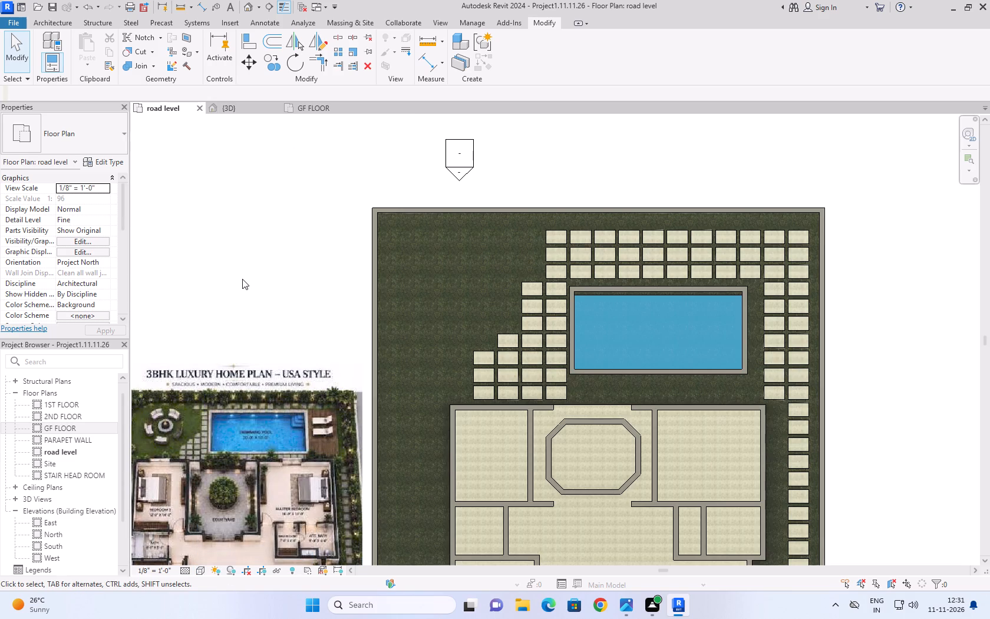
Open the boundary sketch of the stone 2" paver floor around the pool for editing.
scroll(256, 199, "down", 7)
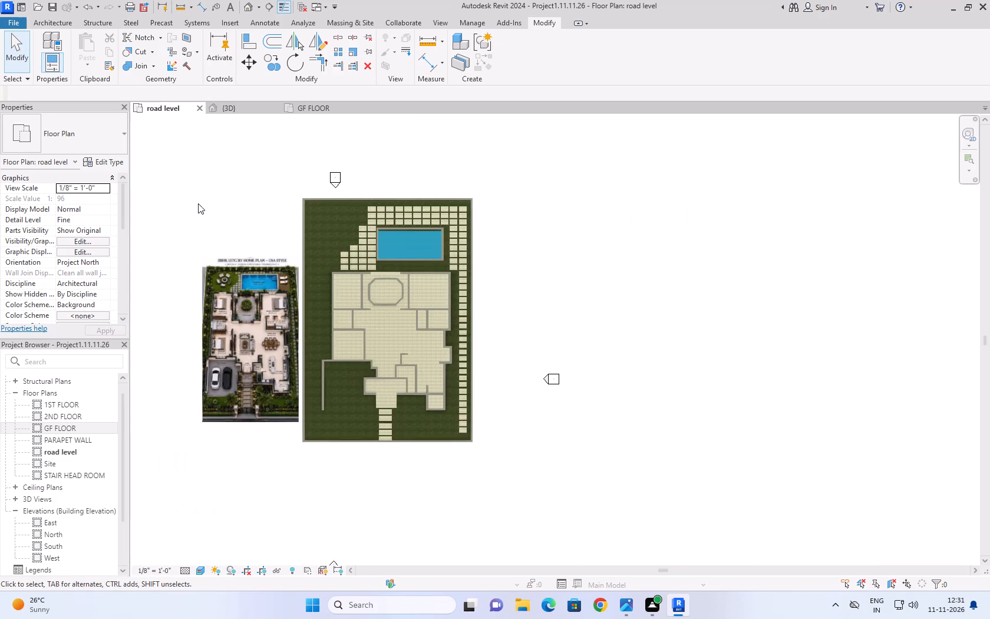
scroll(197, 192, "up", 4)
middle_click_drag(219, 163, 151, 221)
scroll(267, 191, "up", 1)
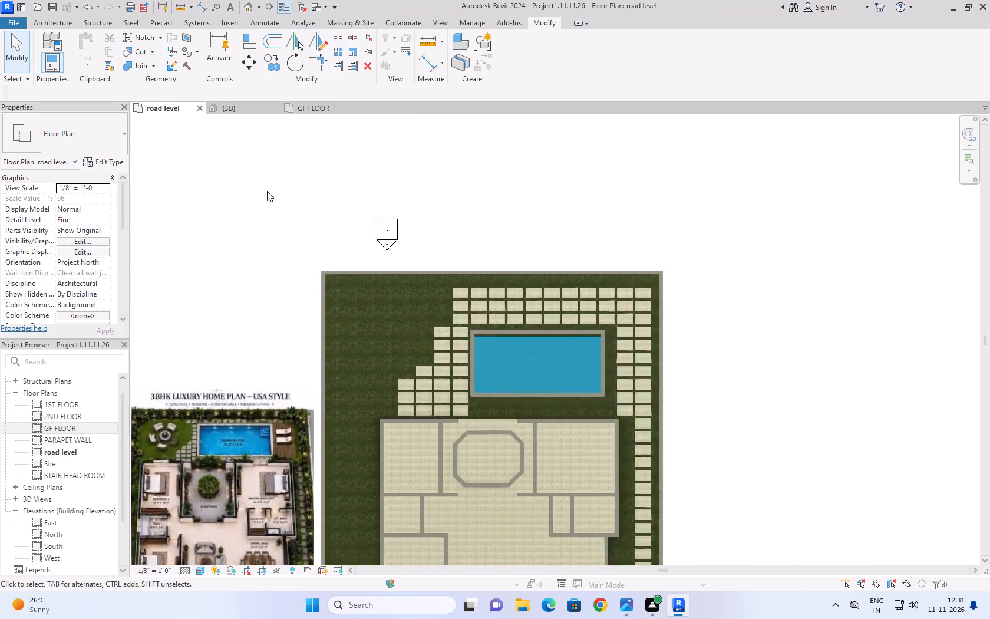
scroll(267, 191, "up", 2)
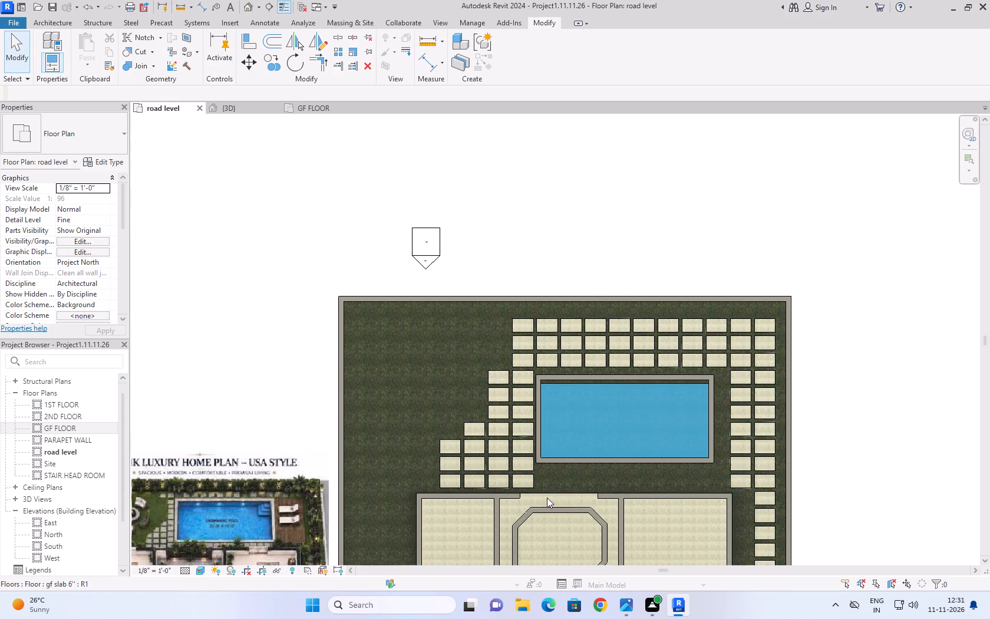
scroll(543, 498, "up", 6)
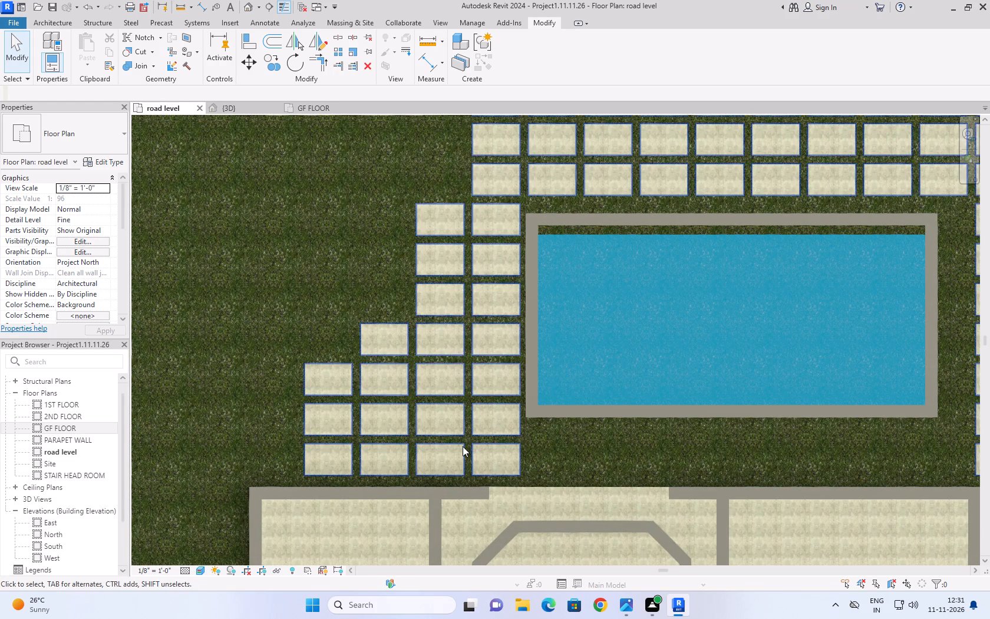
left_click(470, 442)
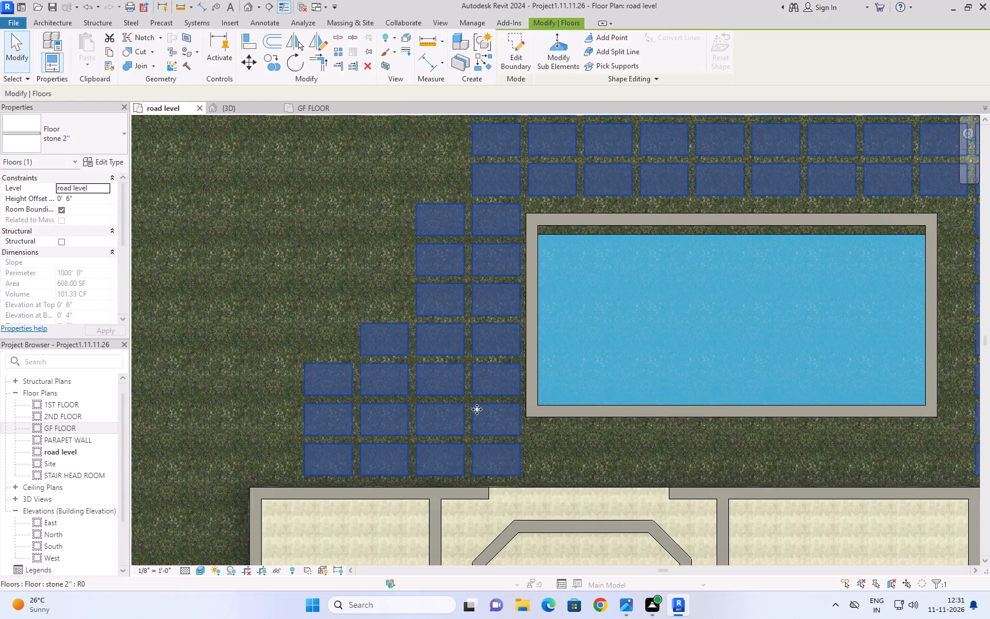
left_click(519, 65)
scroll(519, 65, "up", 1)
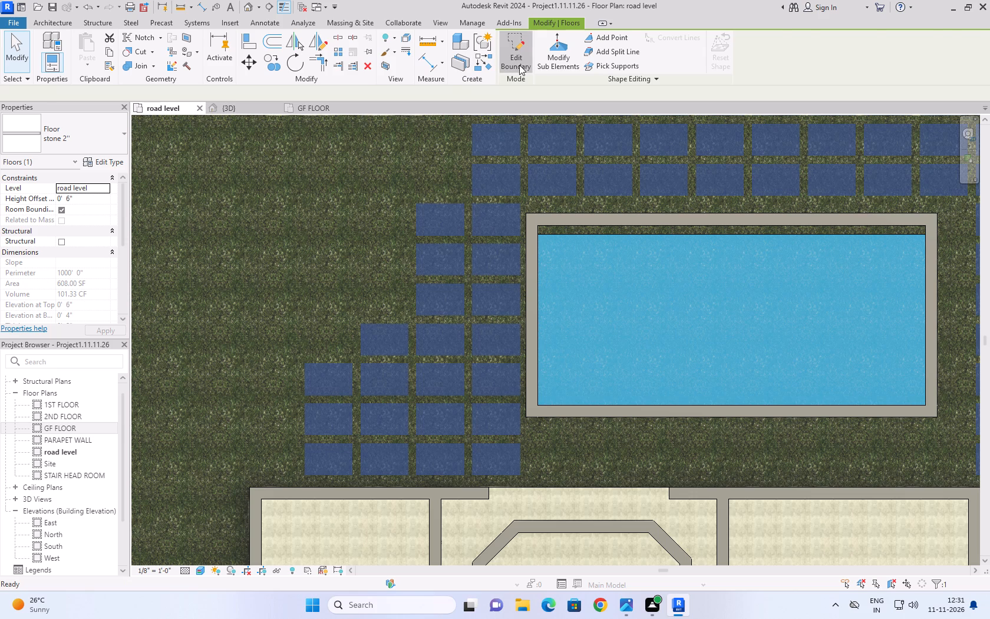
scroll(506, 489, "up", 7)
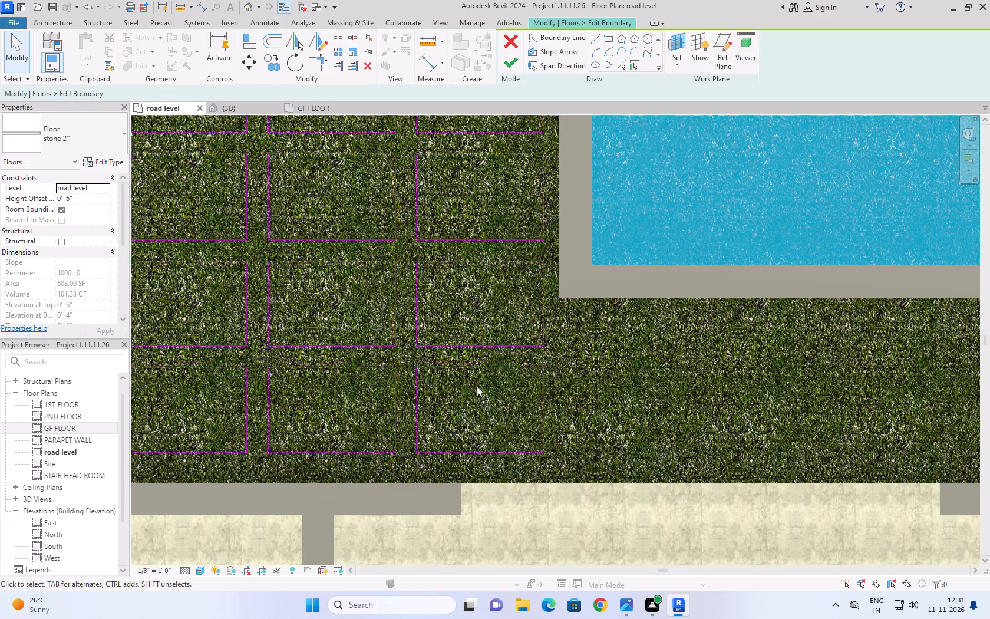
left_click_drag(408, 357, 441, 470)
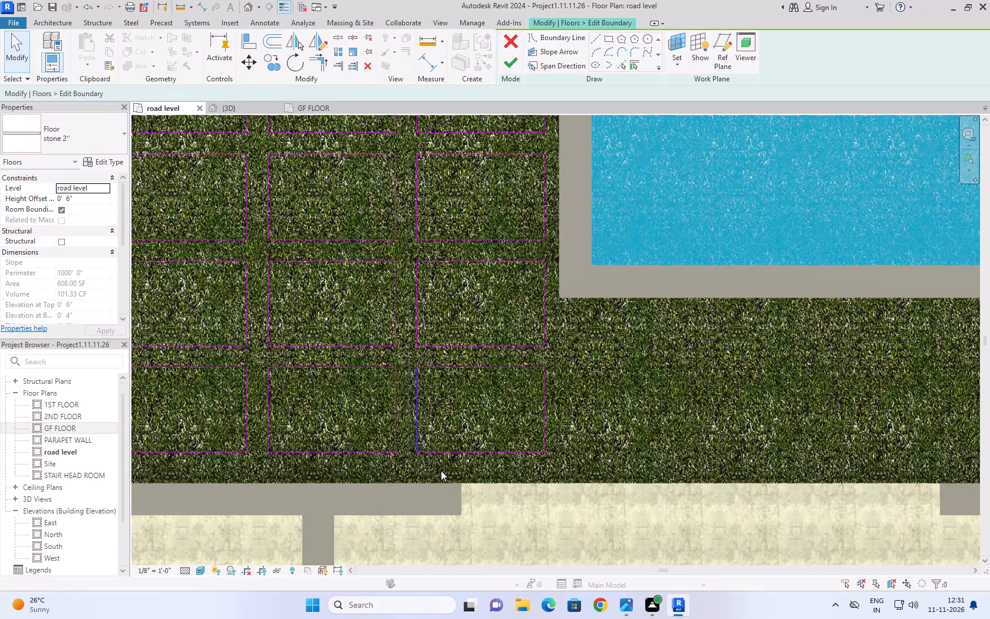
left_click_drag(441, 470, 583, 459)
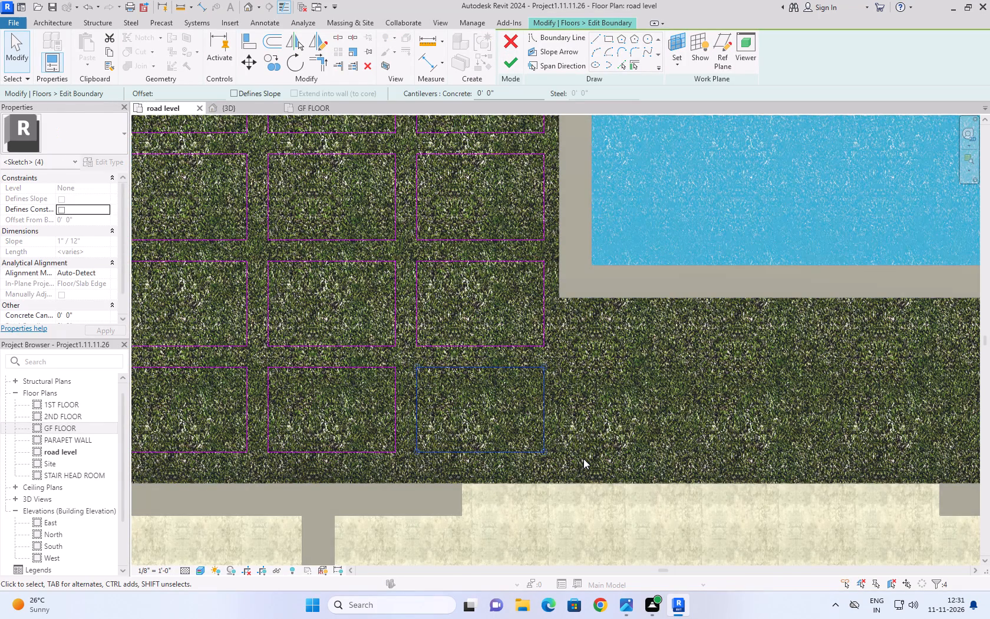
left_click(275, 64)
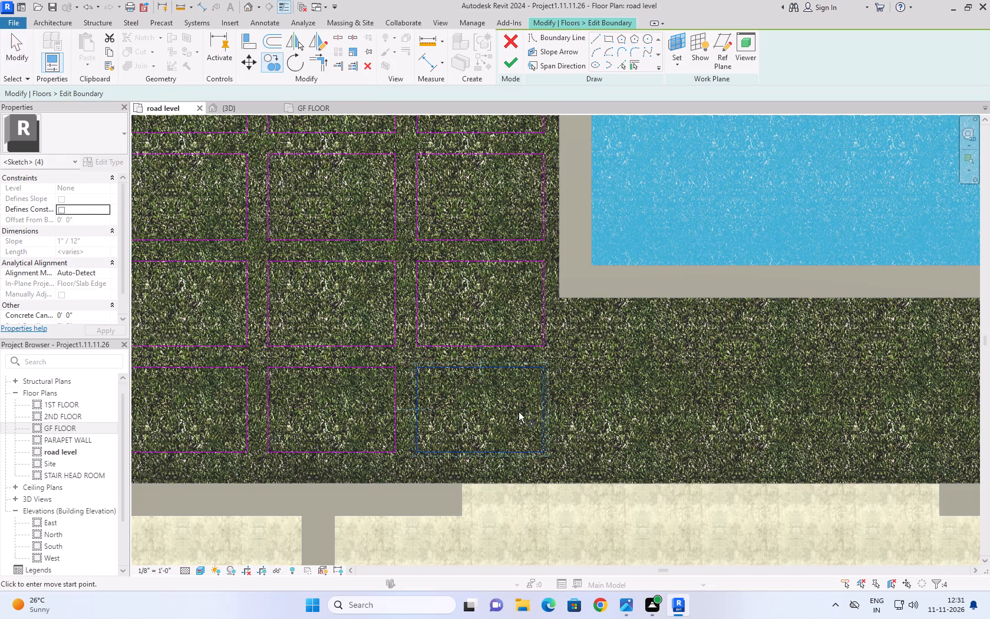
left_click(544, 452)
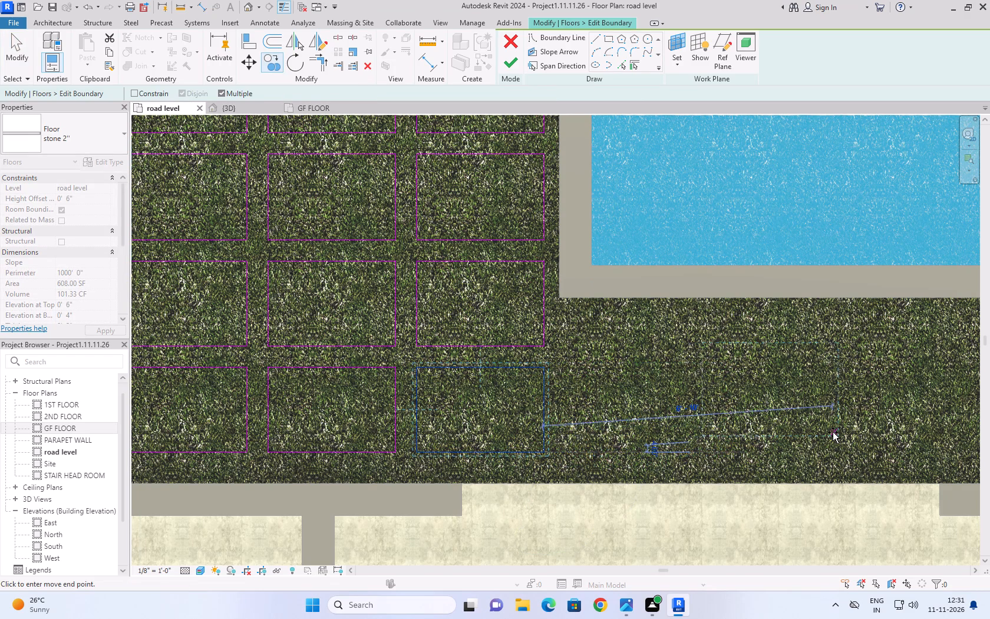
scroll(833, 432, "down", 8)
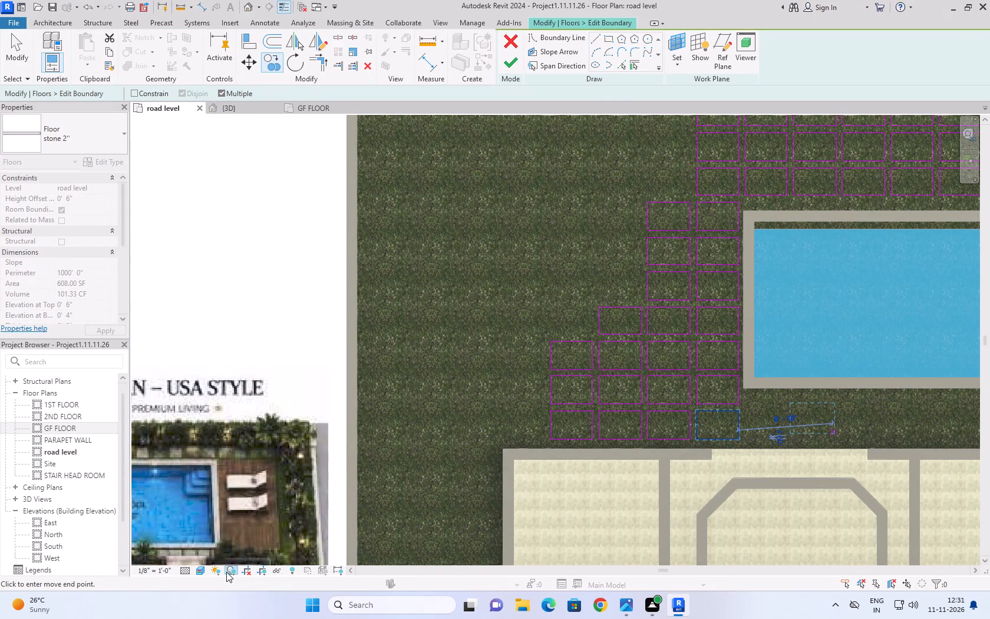
Switch the road level plan to a plain line visual style without material textures, so the paver sketch lines are clear.
left_click(201, 572)
left_click(217, 499)
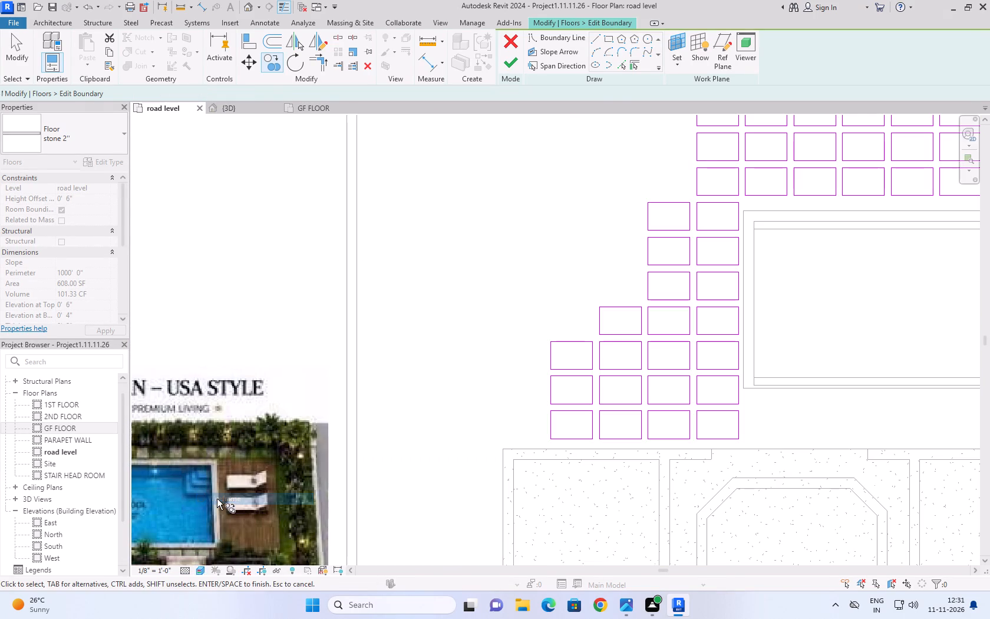
middle_click_drag(804, 411, 782, 417)
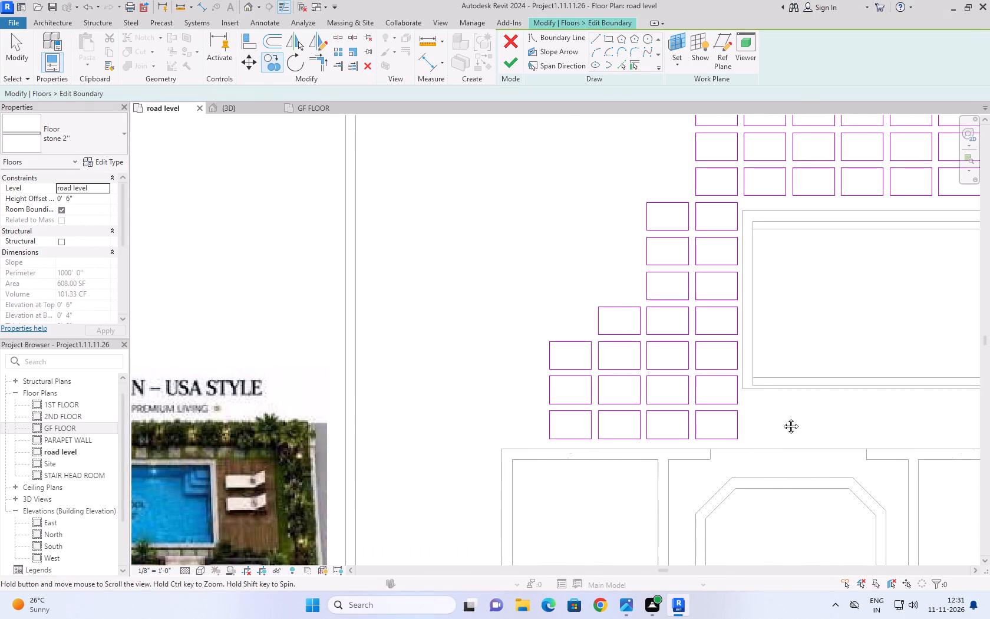
middle_click_drag(782, 417, 438, 472)
scroll(335, 491, "up", 9)
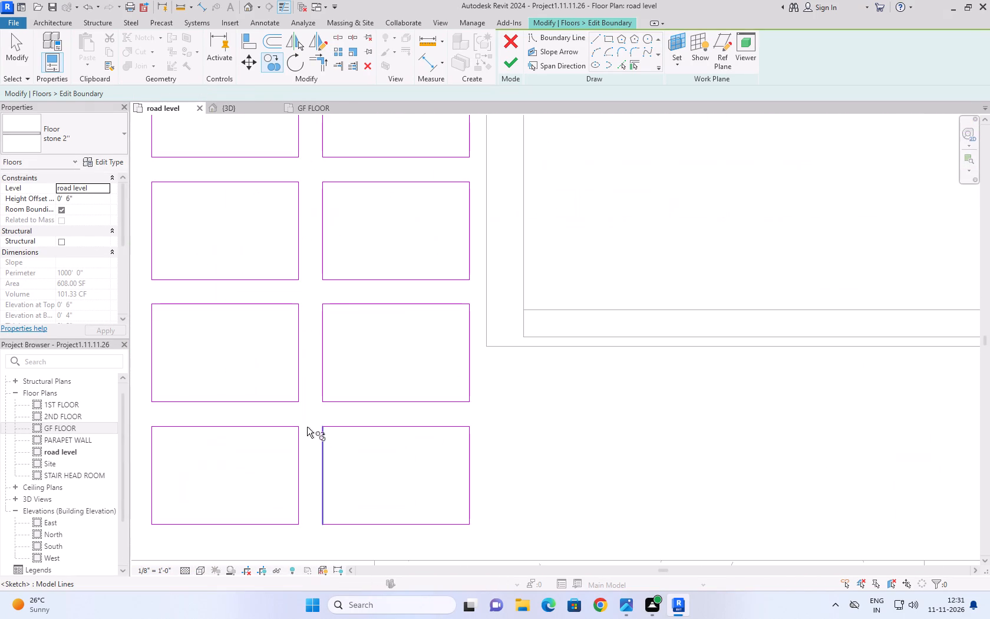
left_click(15, 51)
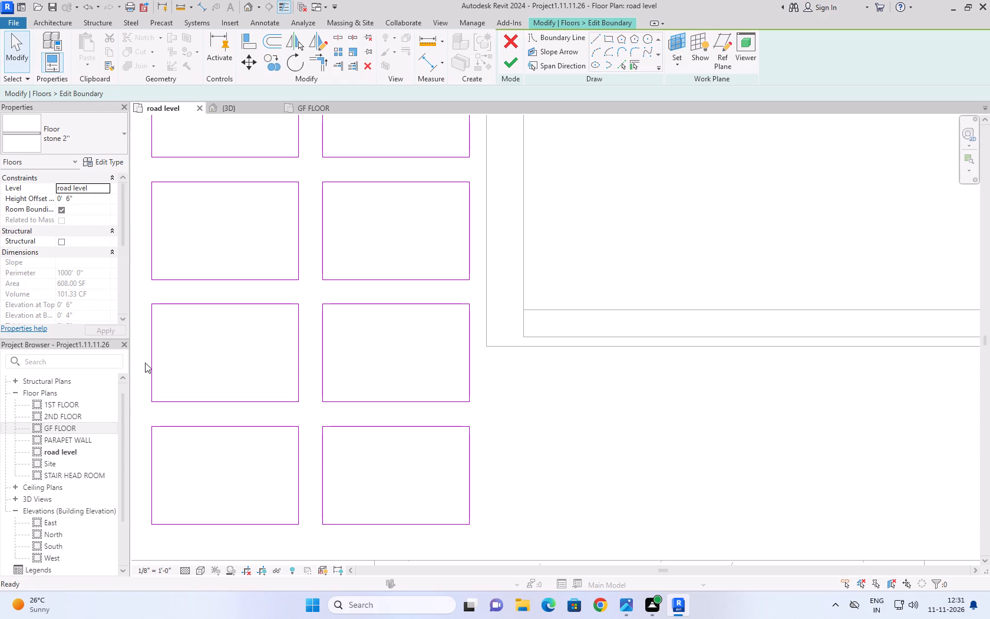
Measure the depth and width of the end paver in the row nearest the house, just short of the pool.
type("di")
left_click(405, 525)
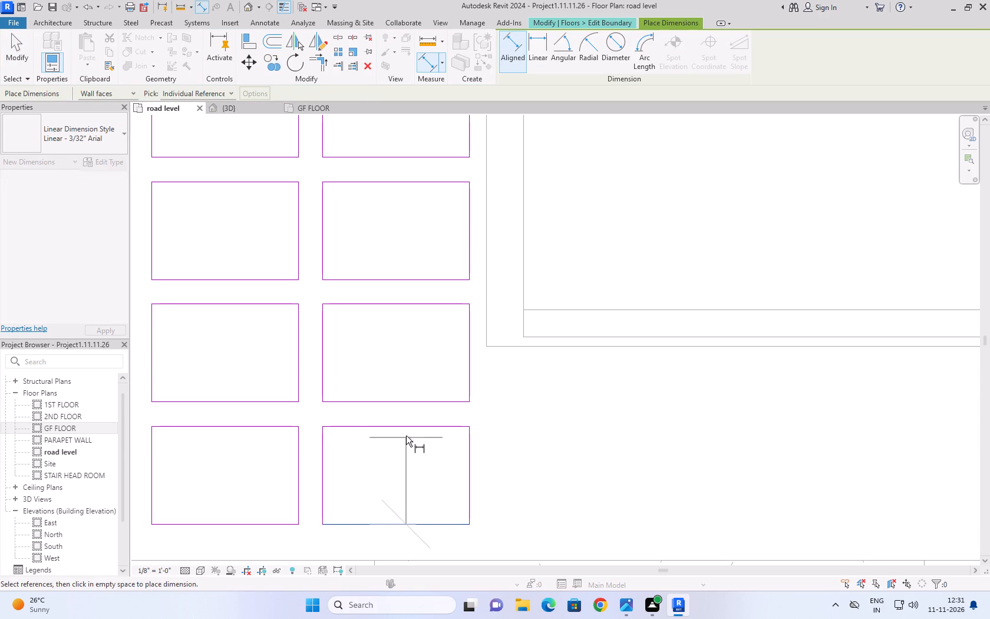
left_click(406, 428)
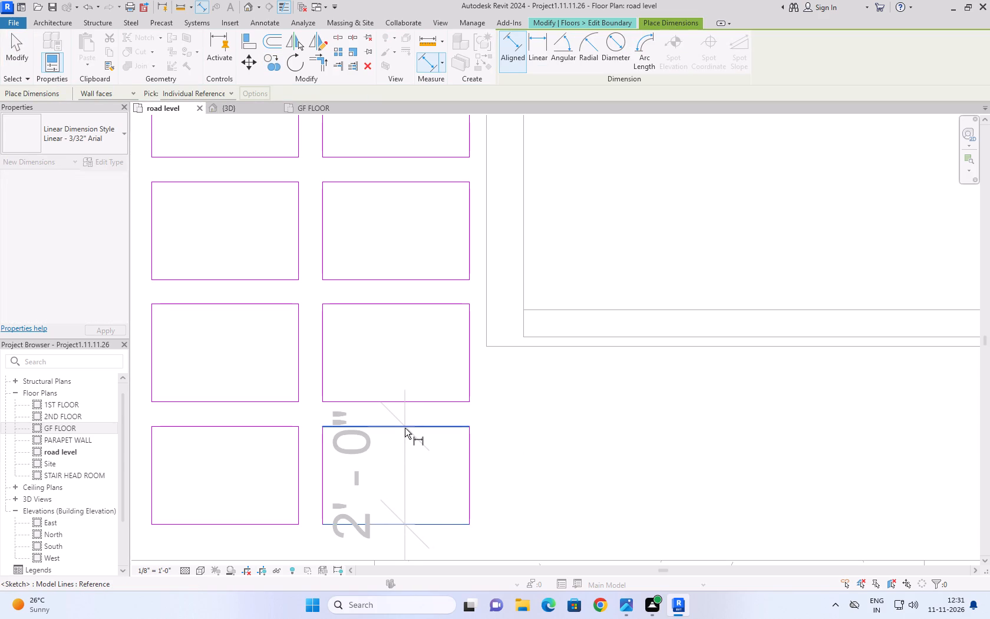
key("Escape")
left_click(321, 489)
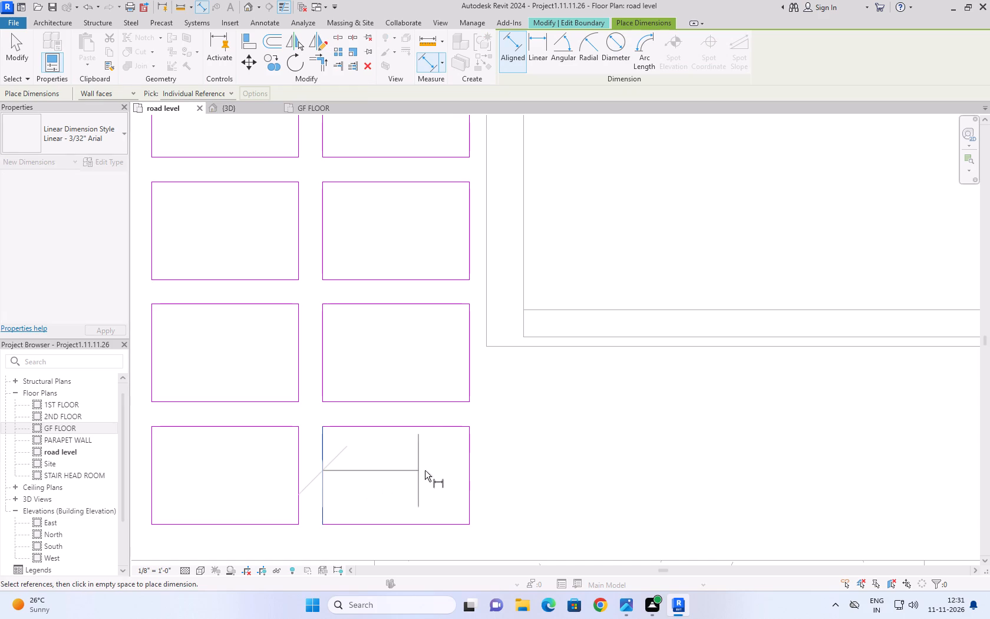
left_click(471, 466)
key("Escape")
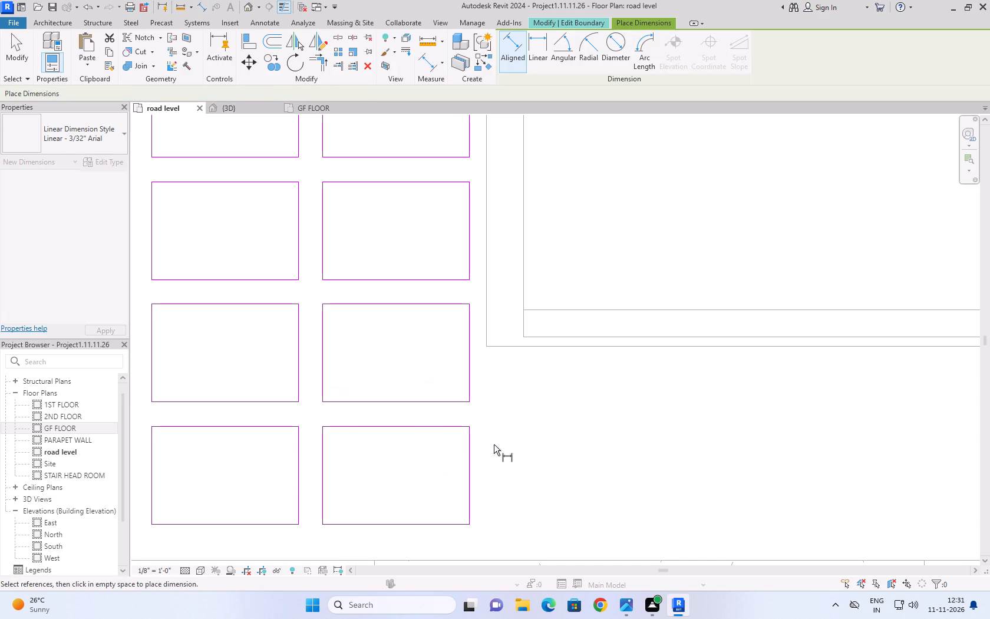
left_click(0, 38)
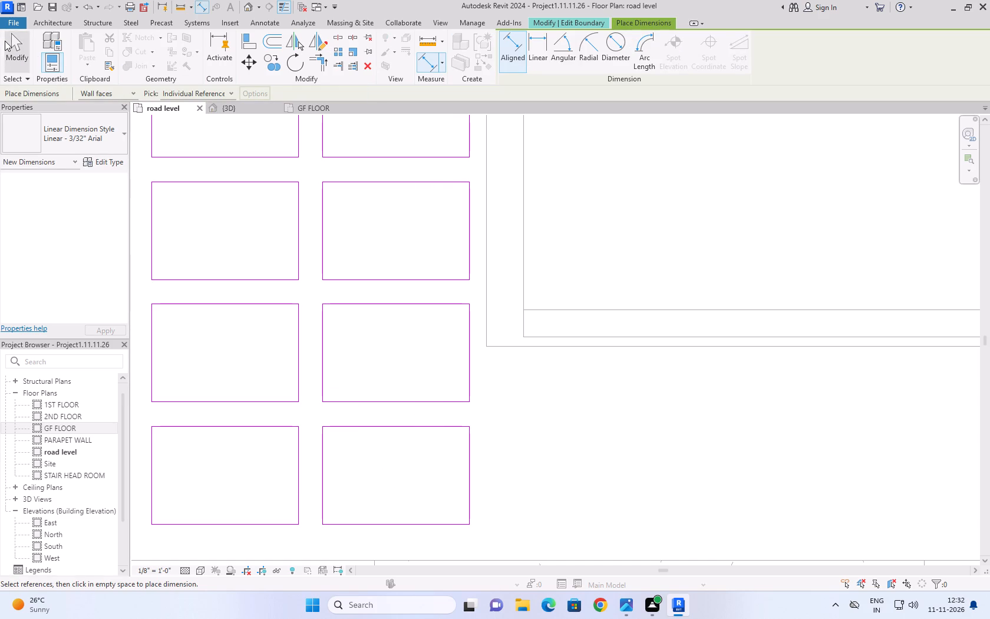
left_click(5, 41)
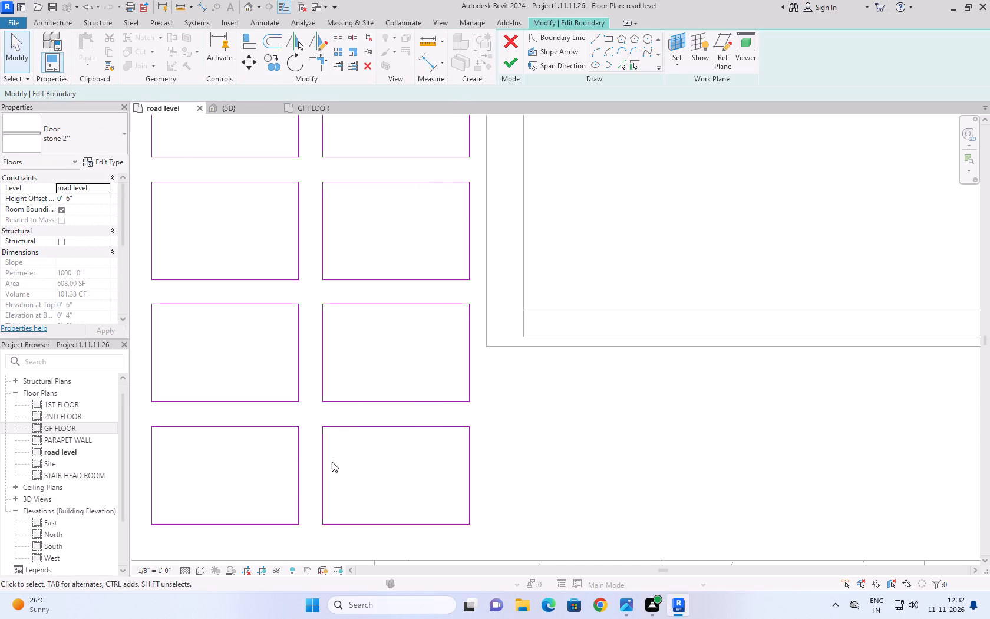
Copy the end paver's outline 3'6" horizontally into the strip between the pool and the house, with multiple copies enabled.
left_click_drag(313, 415, 500, 541)
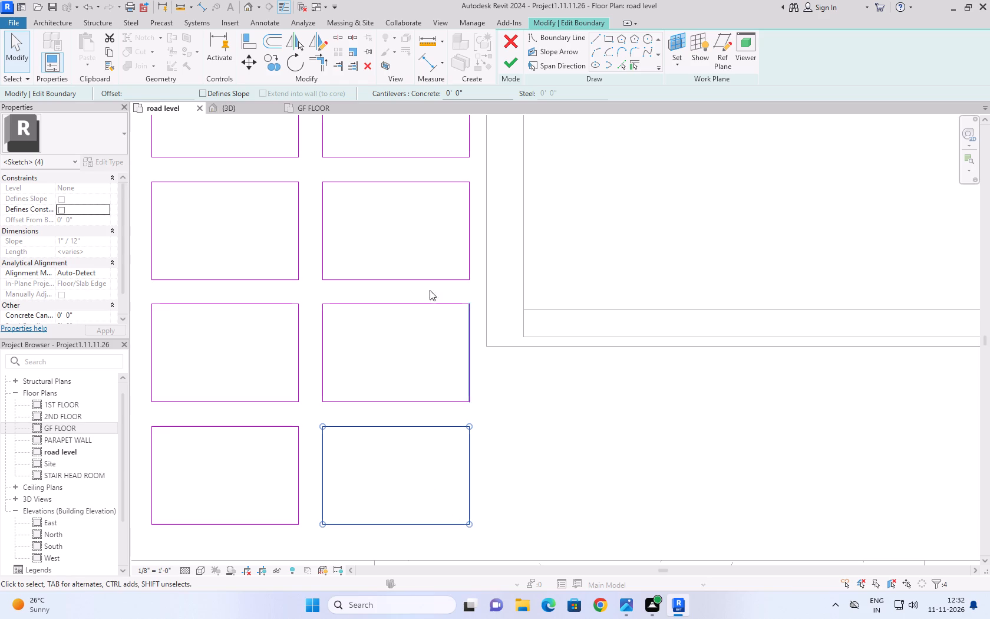
left_click(273, 57)
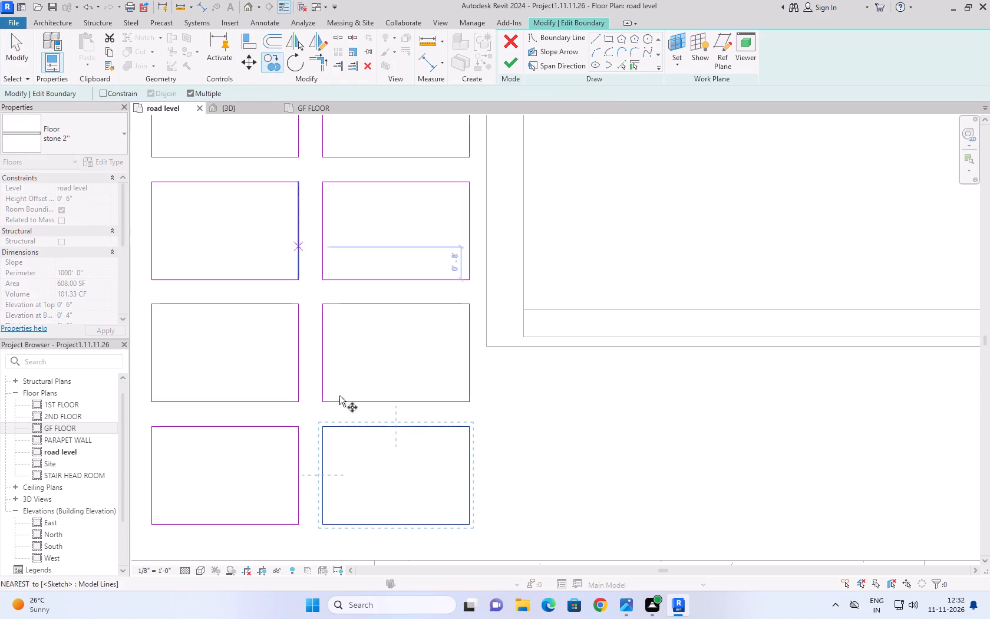
left_click(467, 523)
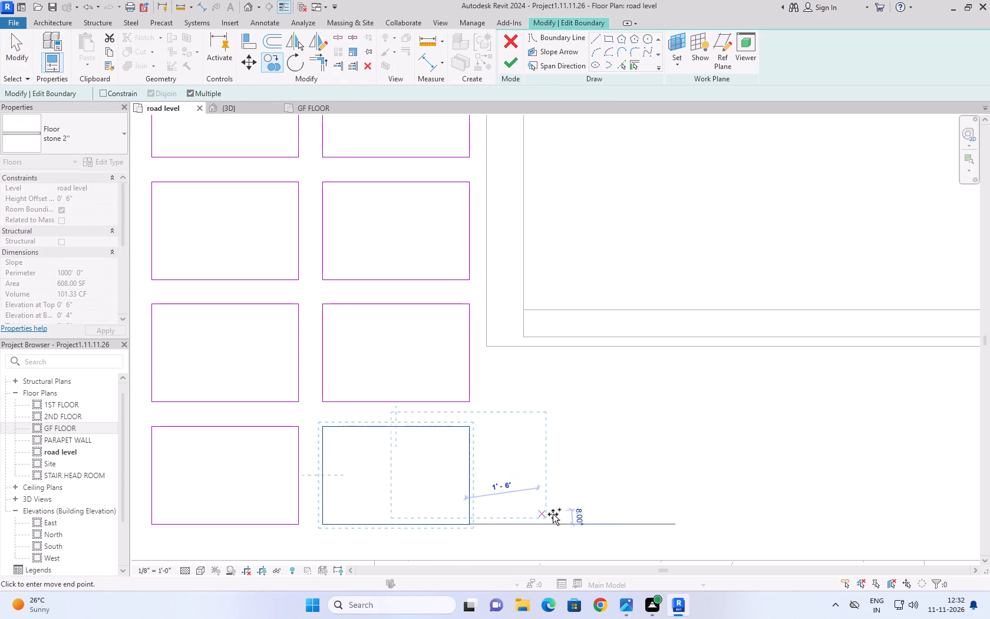
scroll(744, 513, "down", 9)
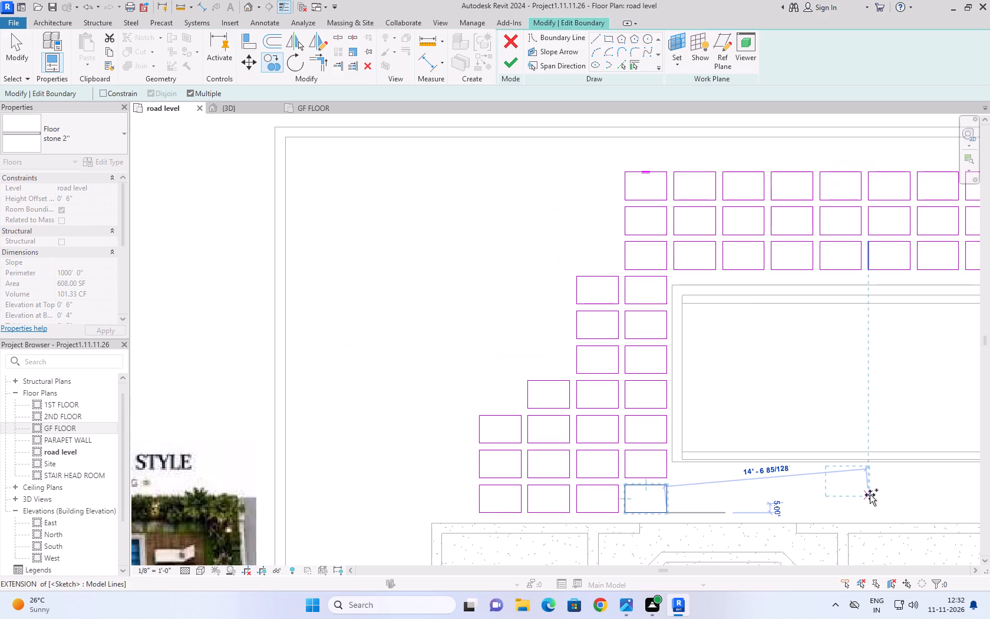
middle_click_drag(870, 495, 590, 535)
scroll(672, 521, "down", 4)
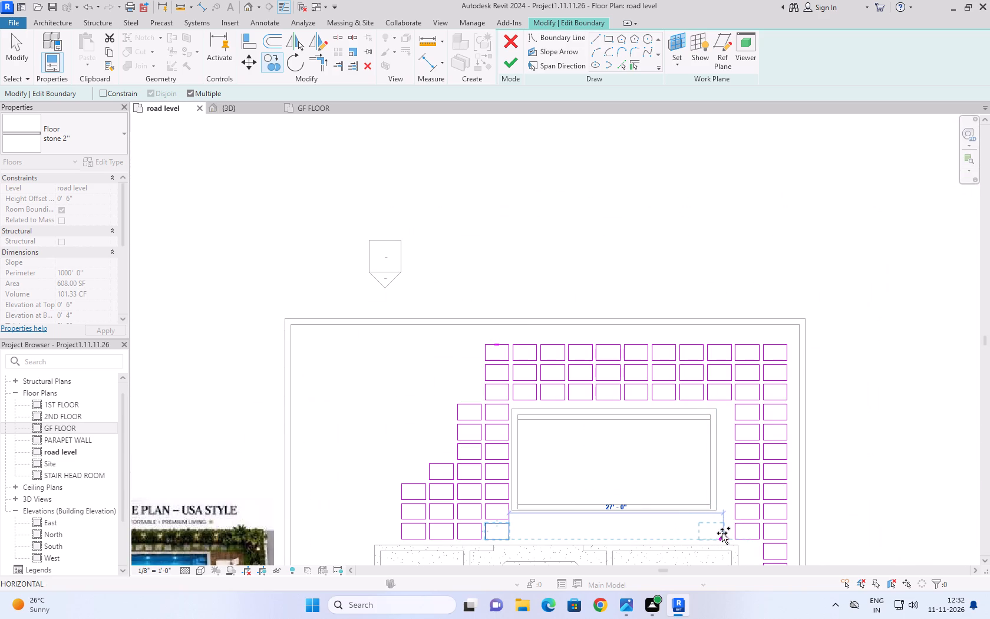
scroll(722, 533, "up", 2)
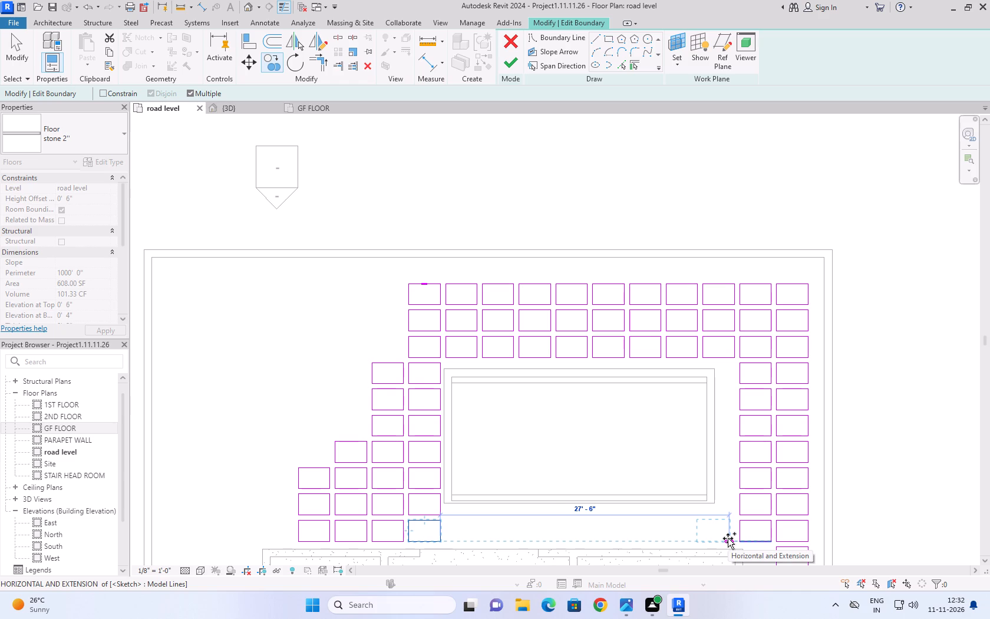
type("3'6''")
key("Return")
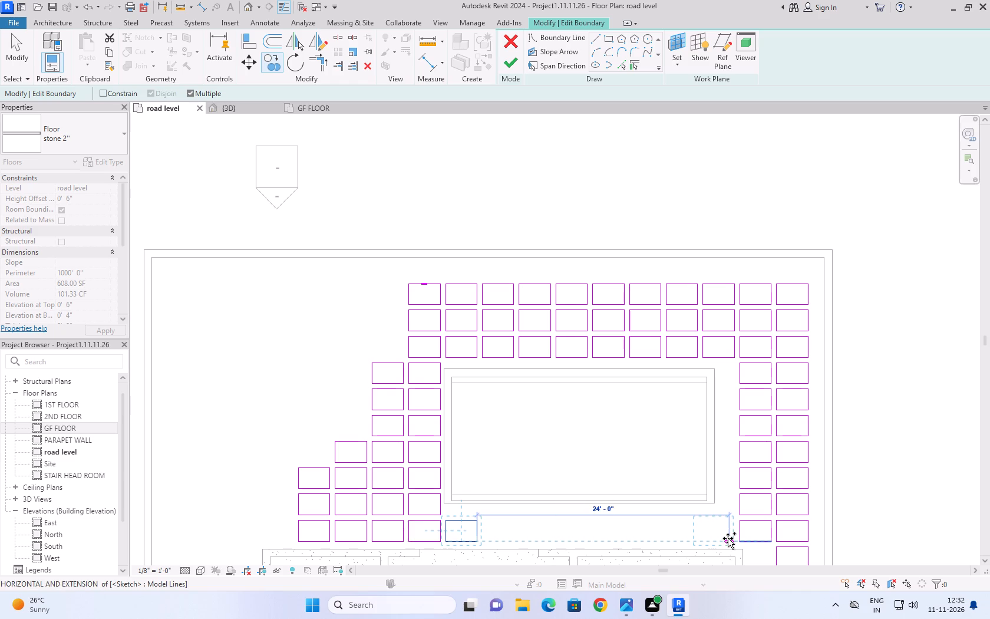
Place seven more copies of the paver outline at 3'6" spacing to complete the row between the pool and the house.
type("3'6''")
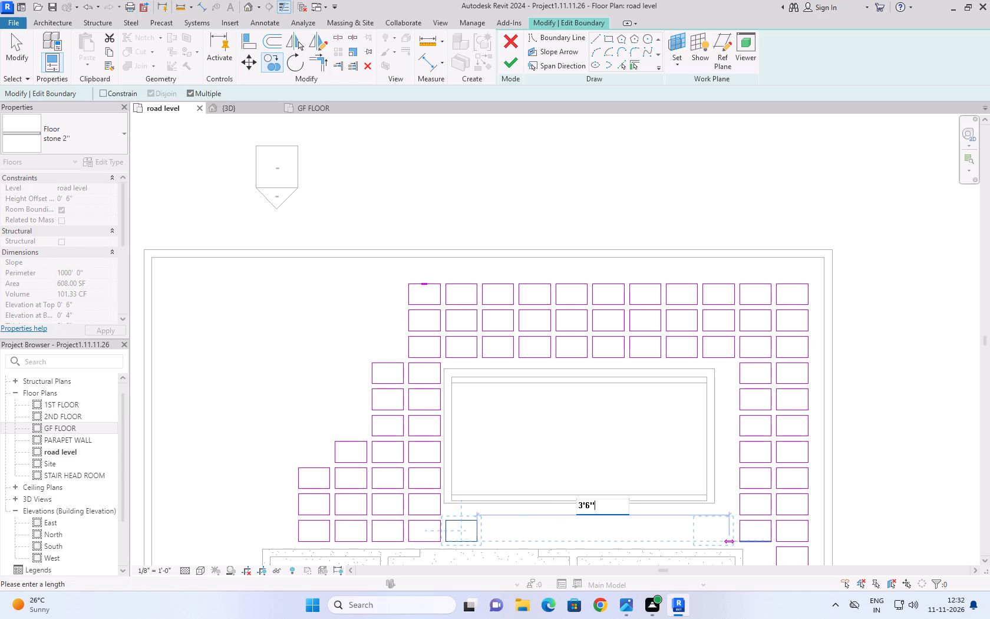
key("Return")
type("3'6''")
key("Return")
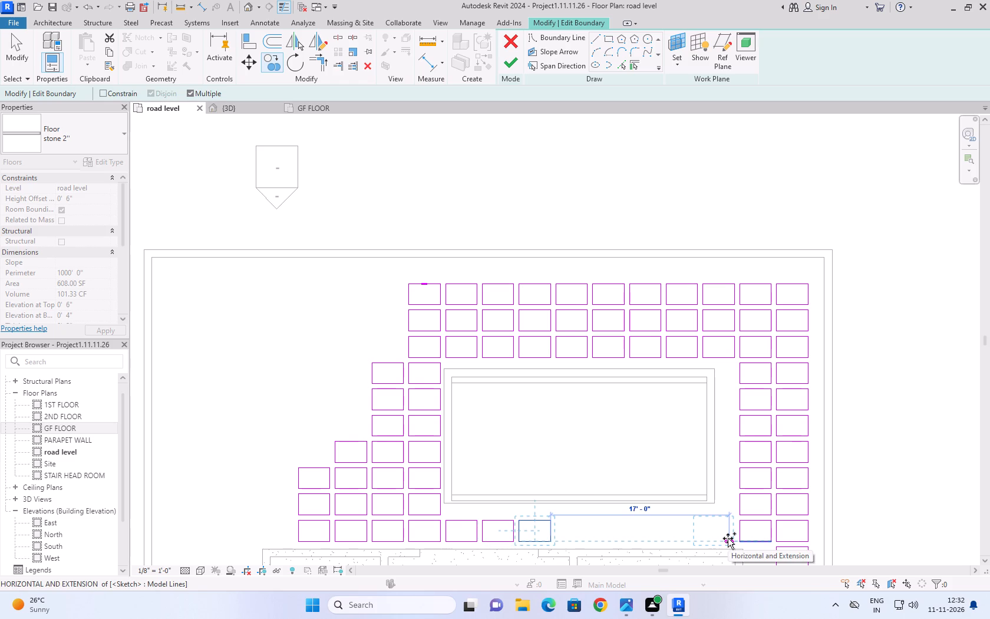
type("3'6''")
key("Return")
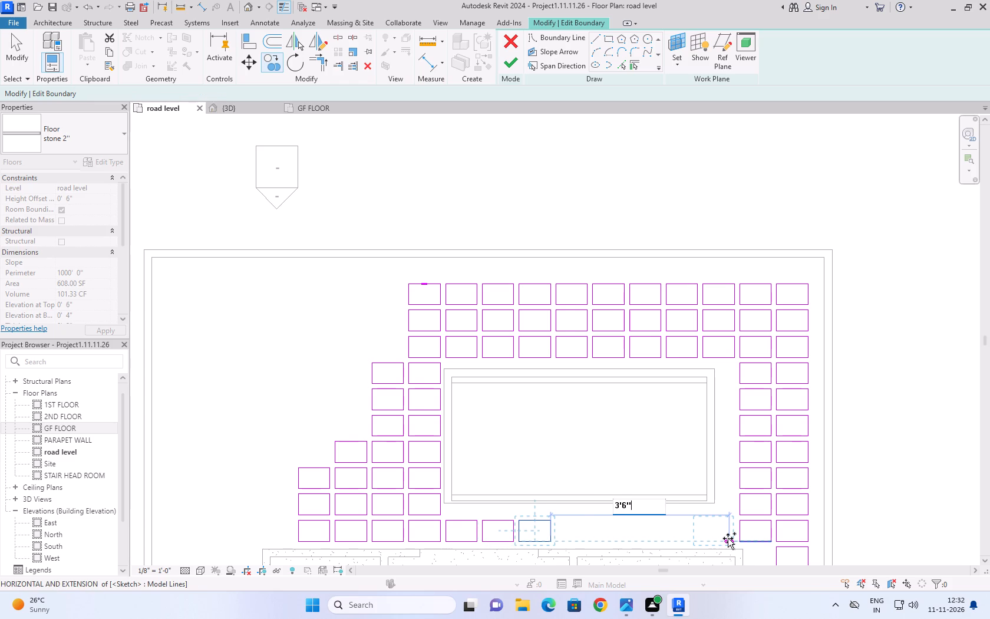
type("3'6''")
key("Return")
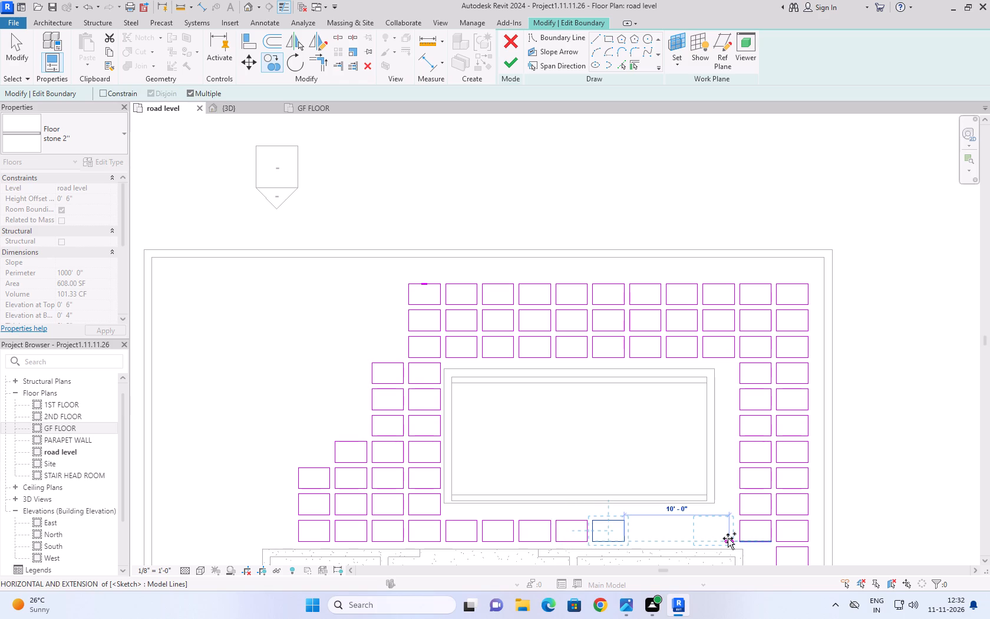
type("3'6''")
key("Return")
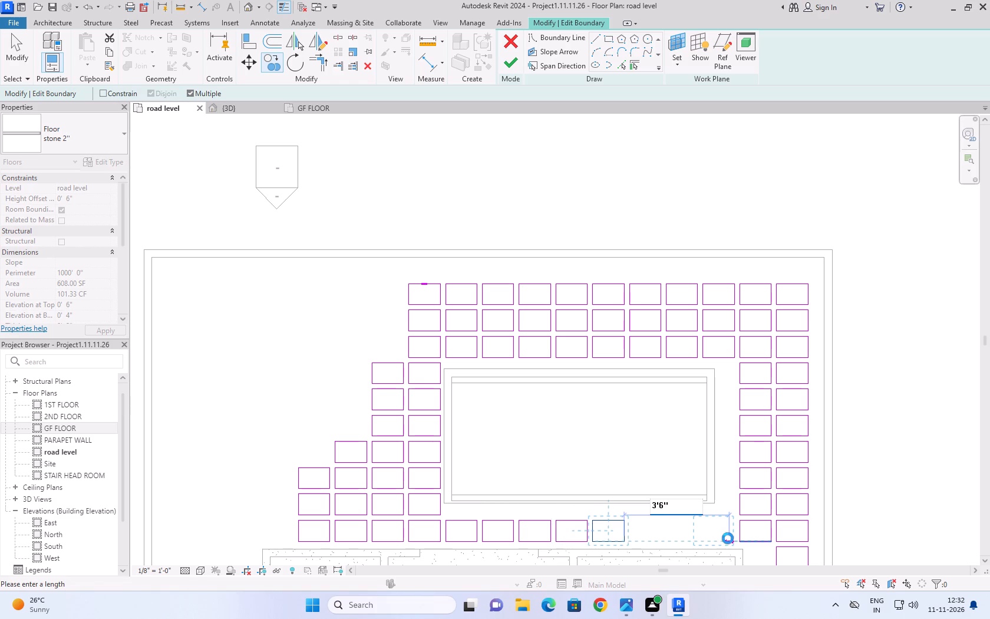
type("3'6''")
key("Return")
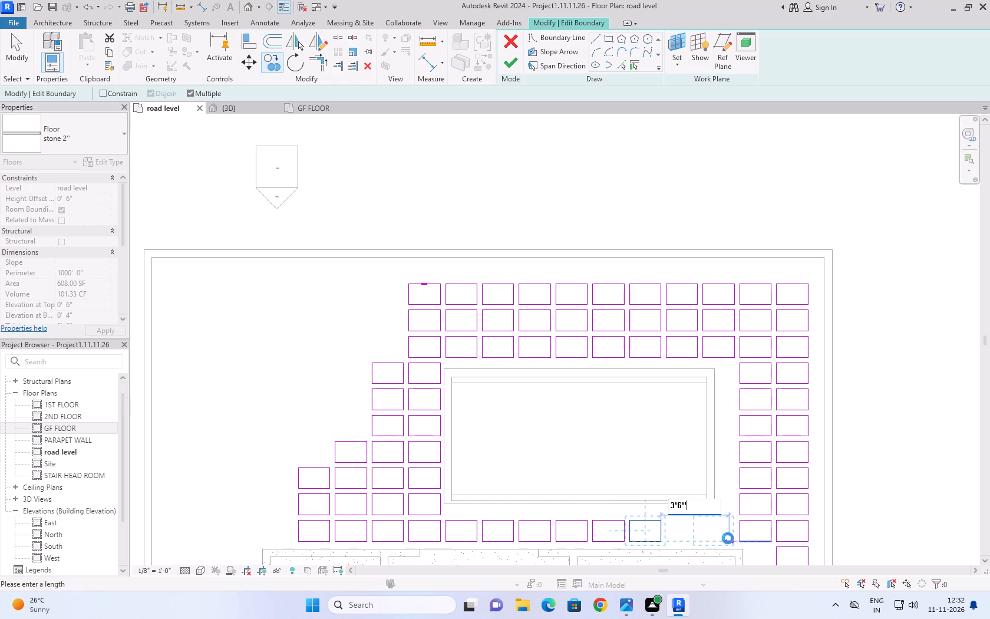
type("3'6''")
key("Return")
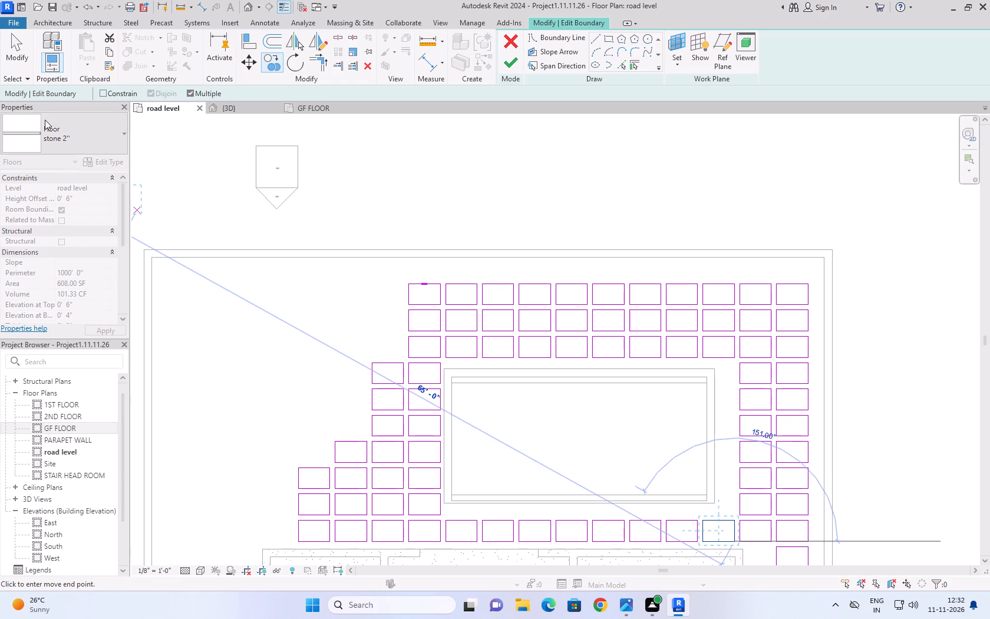
left_click(13, 52)
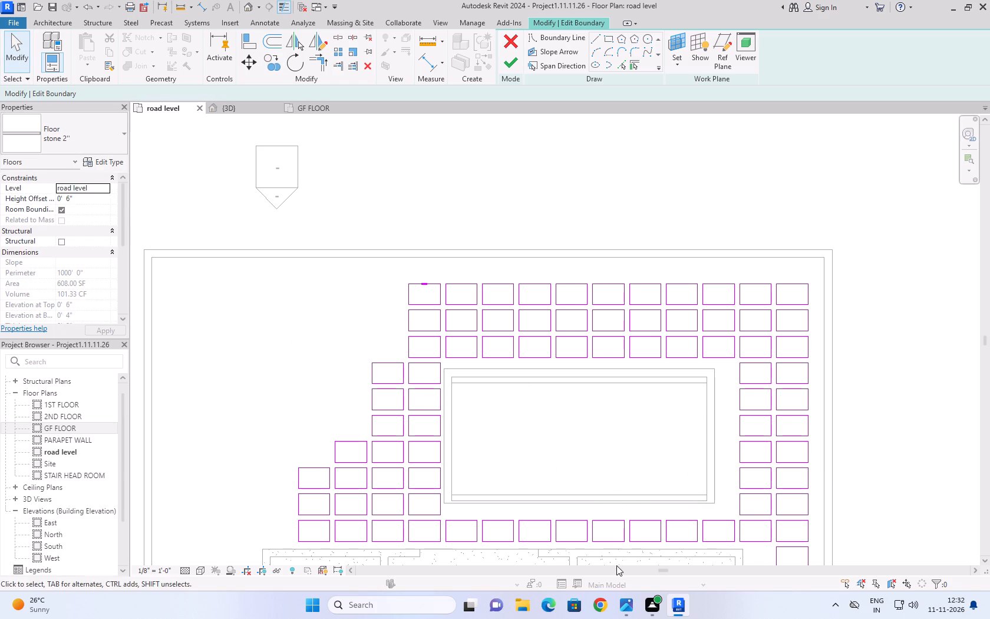
Finish the boundary edit of the stone 2" paver floor.
scroll(645, 409, "down", 3)
scroll(689, 549, "up", 2)
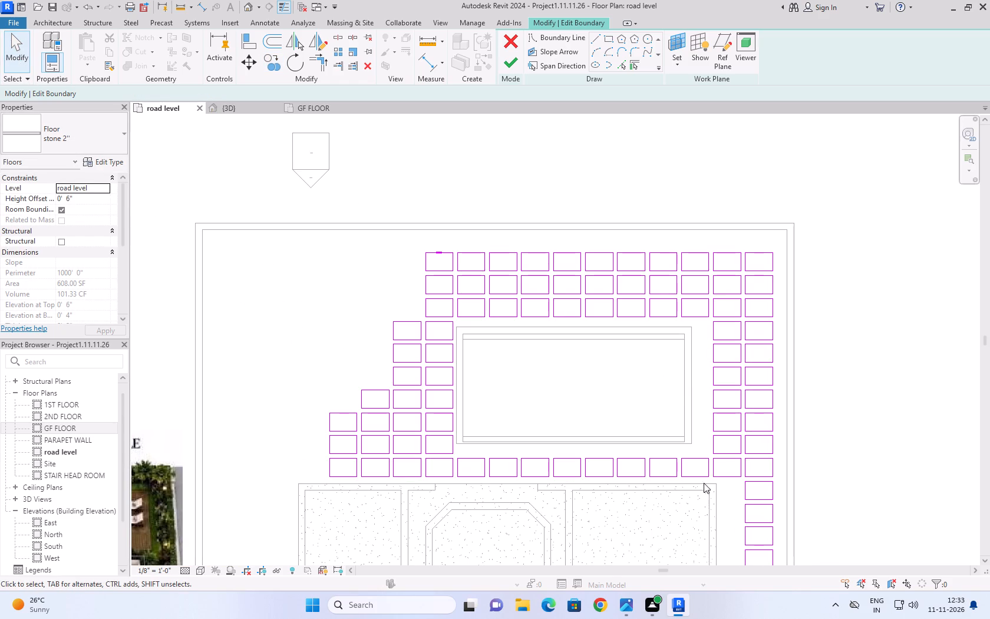
left_click(514, 64)
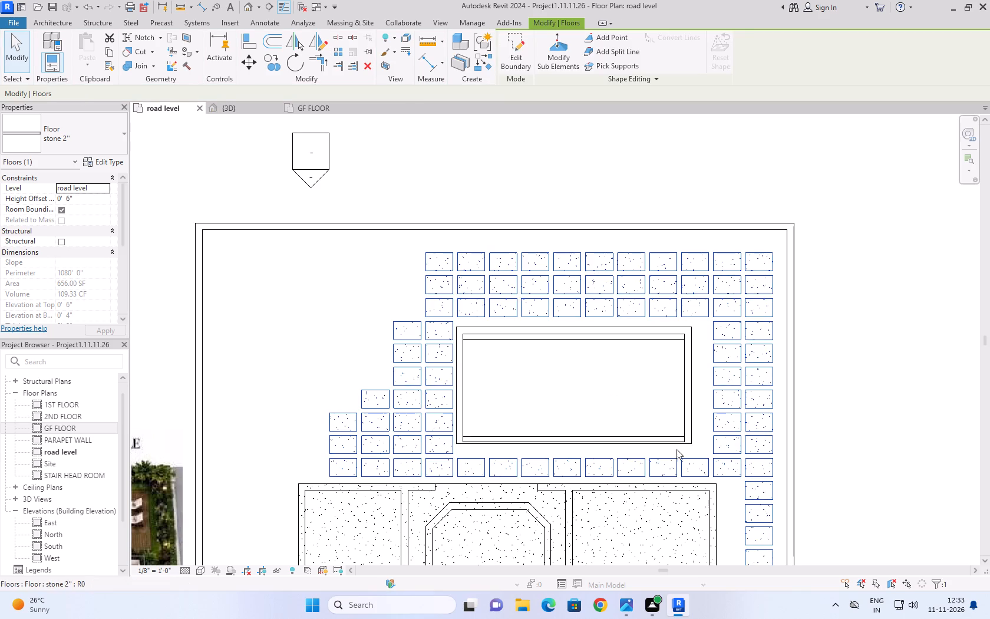
Nudge the pool wall nearest the house closer to the new paver row, about 4' 0 1/2" from the house wall.
scroll(687, 443, "up", 8)
left_click(687, 401)
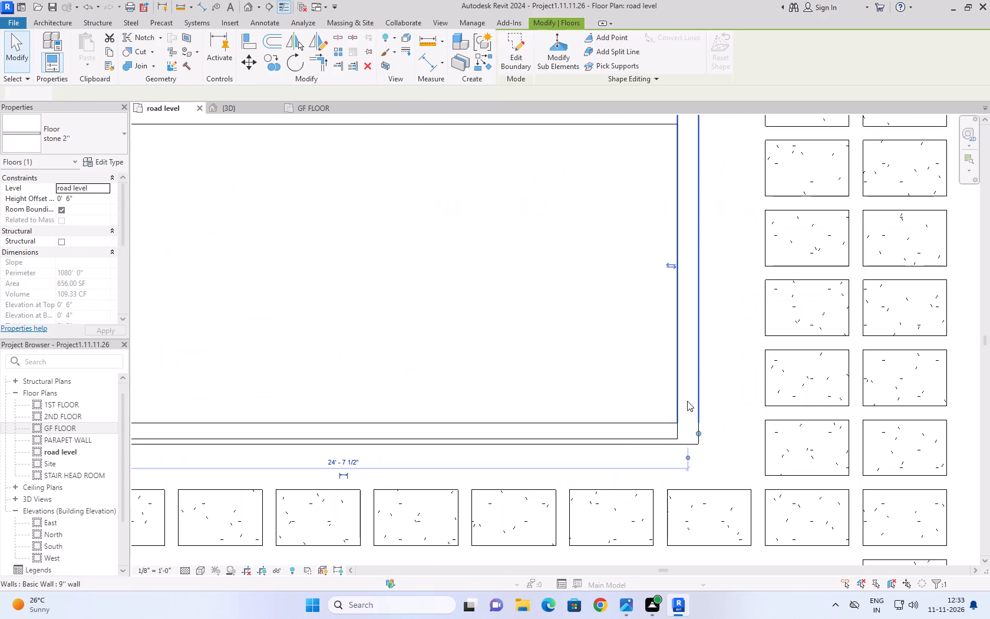
scroll(705, 416, "down", 4)
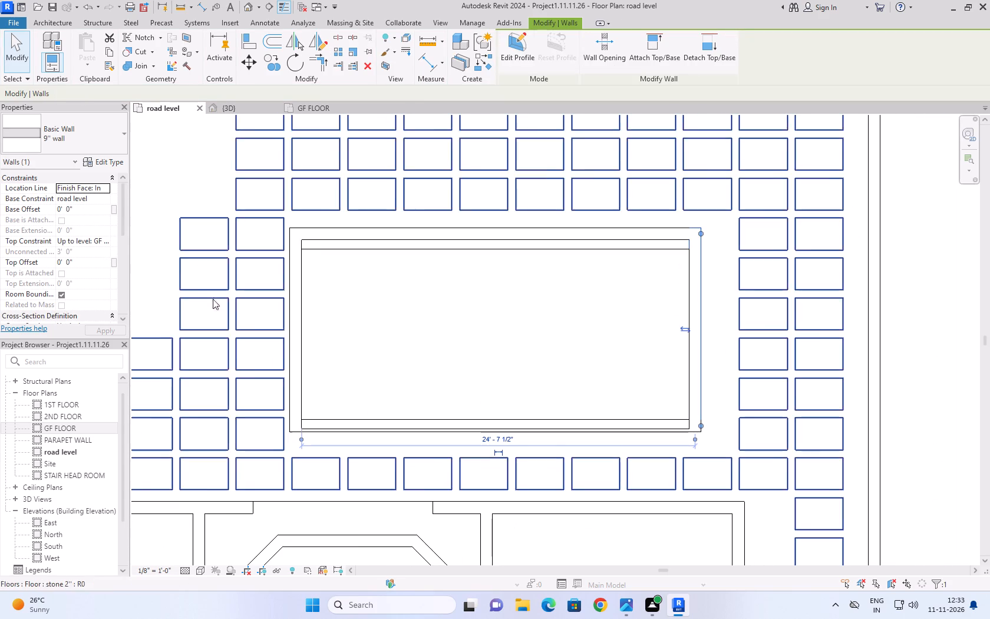
scroll(297, 454, "up", 4)
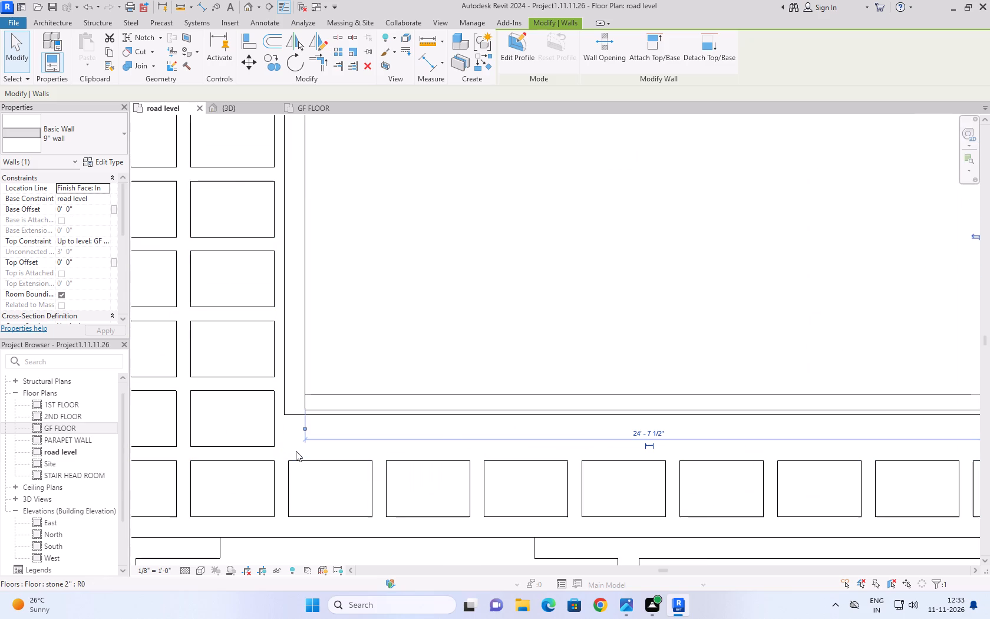
left_click(292, 378)
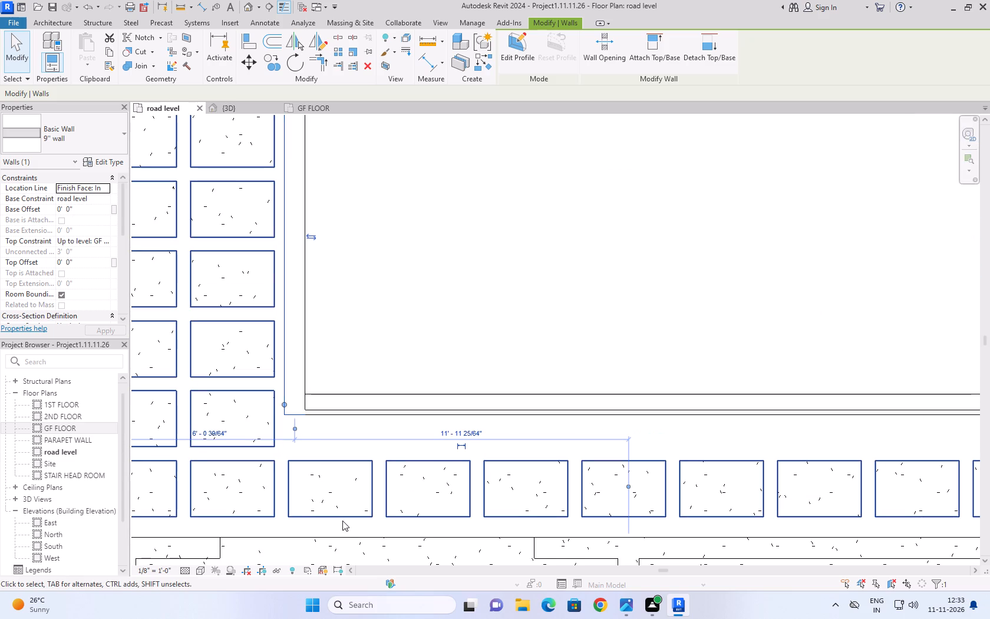
key("Down")
key("Down")
key("Down")
scroll(342, 521, "up", 2)
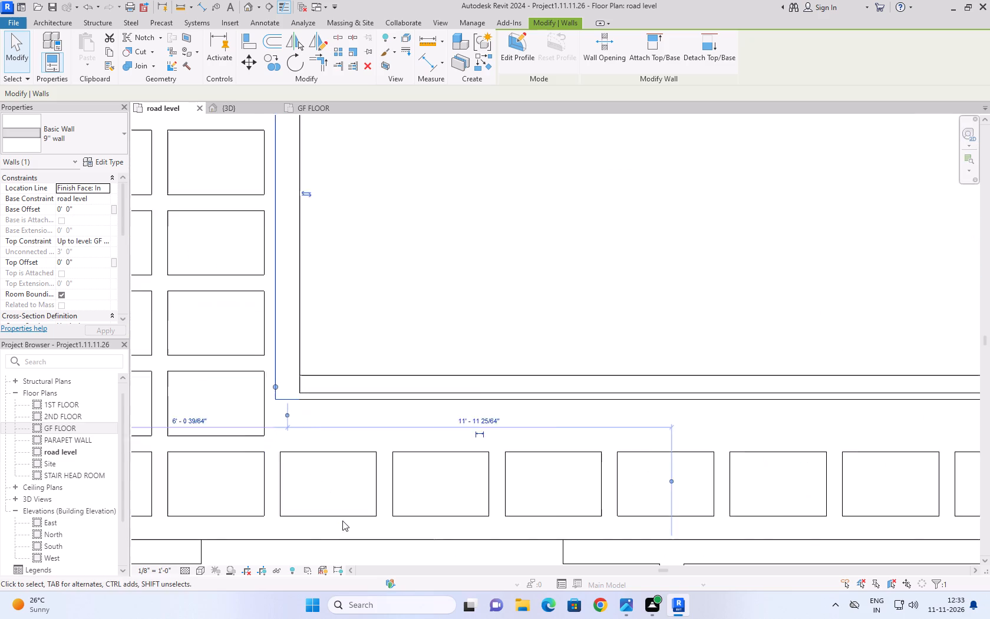
scroll(342, 521, "up", 1)
left_click(352, 361)
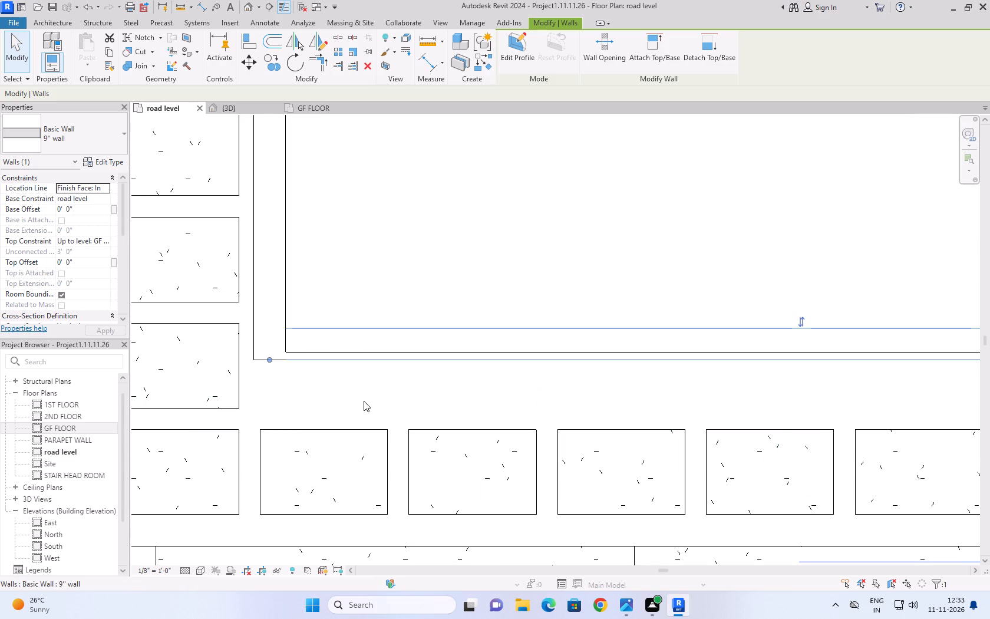
key("Down")
key("Down")
key("Down")
key("Down")
key("Down")
key("Down")
key("Down")
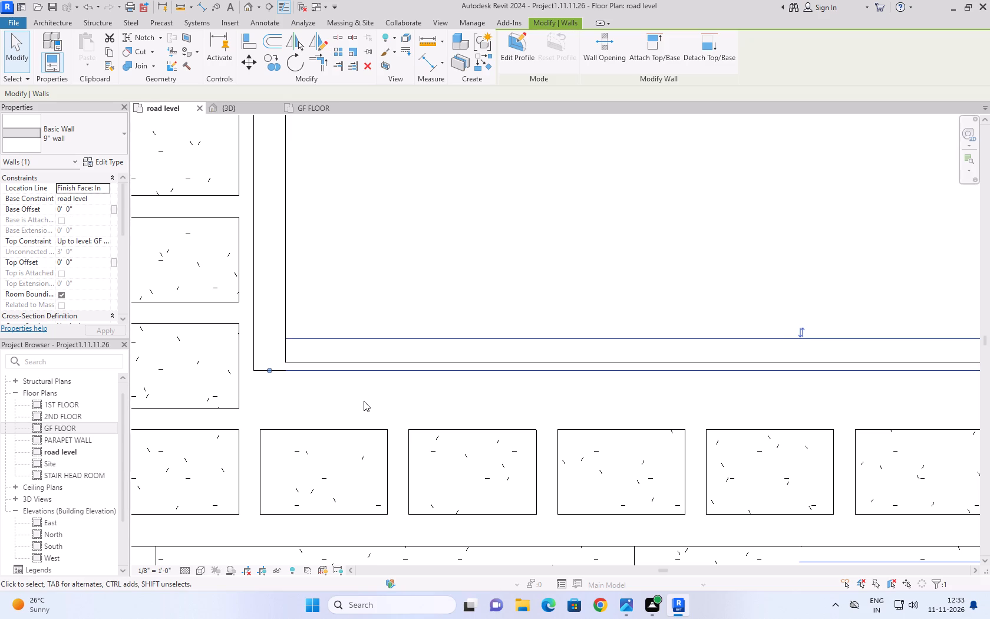
key("Down")
key("Down")
key("Down")
key("Down")
key("Down")
key("Down")
key("Down")
key("Down")
key("Down")
key("Down")
key("Down")
key("Down")
key("Down")
key("Down")
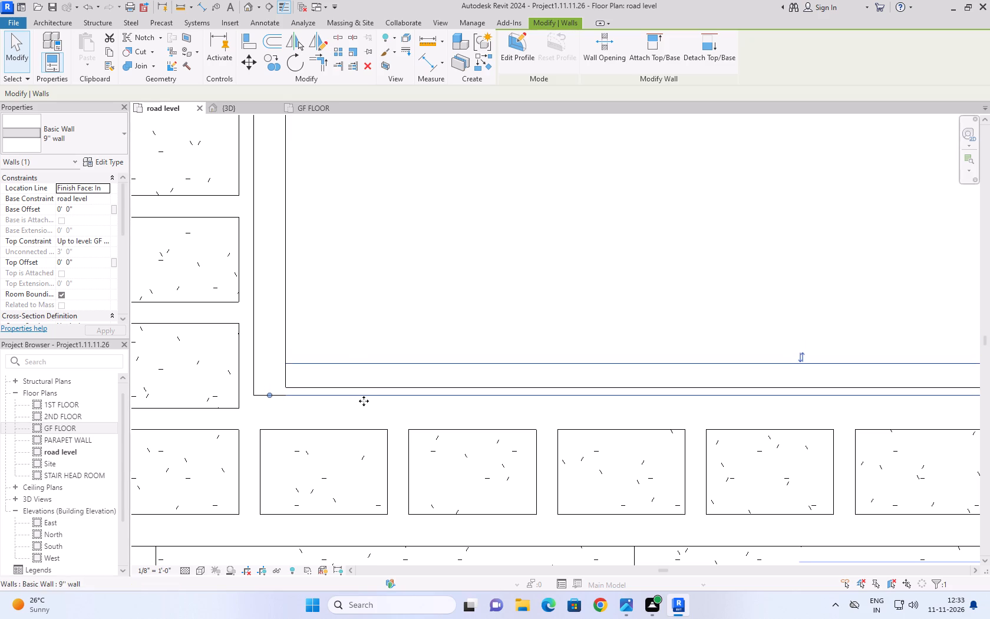
key("Down")
key("Down")
key("Down")
key("Down")
key("Down")
key("Down")
key("Up")
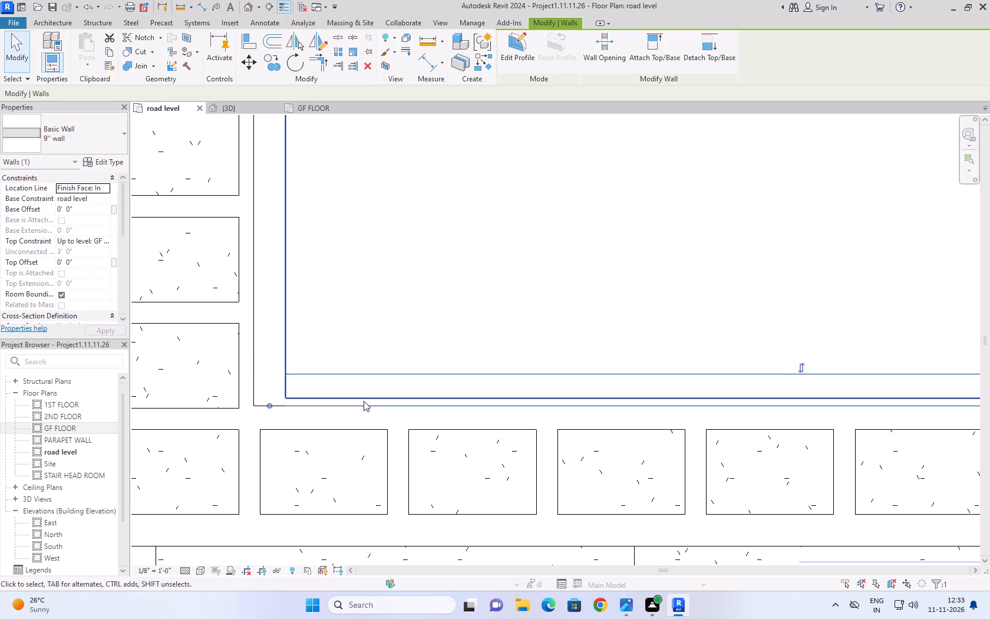
scroll(364, 401, "down", 9)
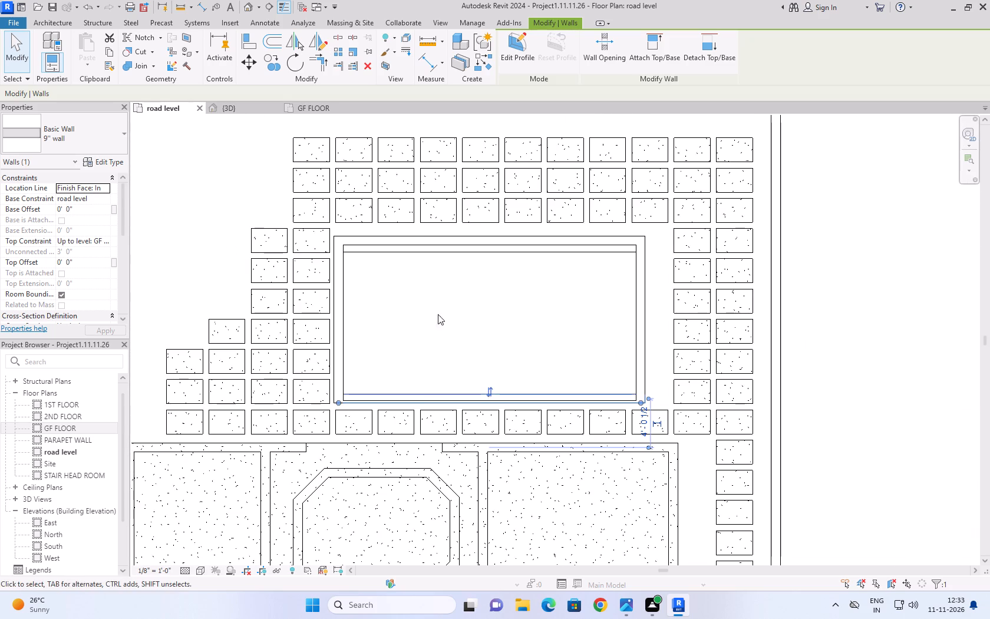
Nudge the pool wall farthest from the house outward toward the pavers, about 13' 7" from the opposite pool wall.
left_click(411, 234)
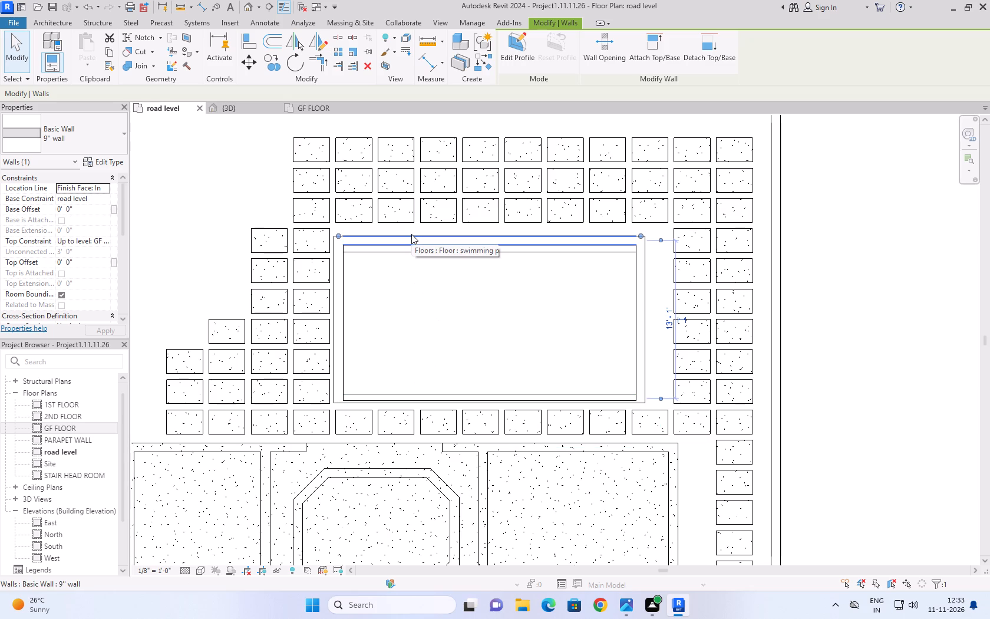
key("Up")
key("Up")
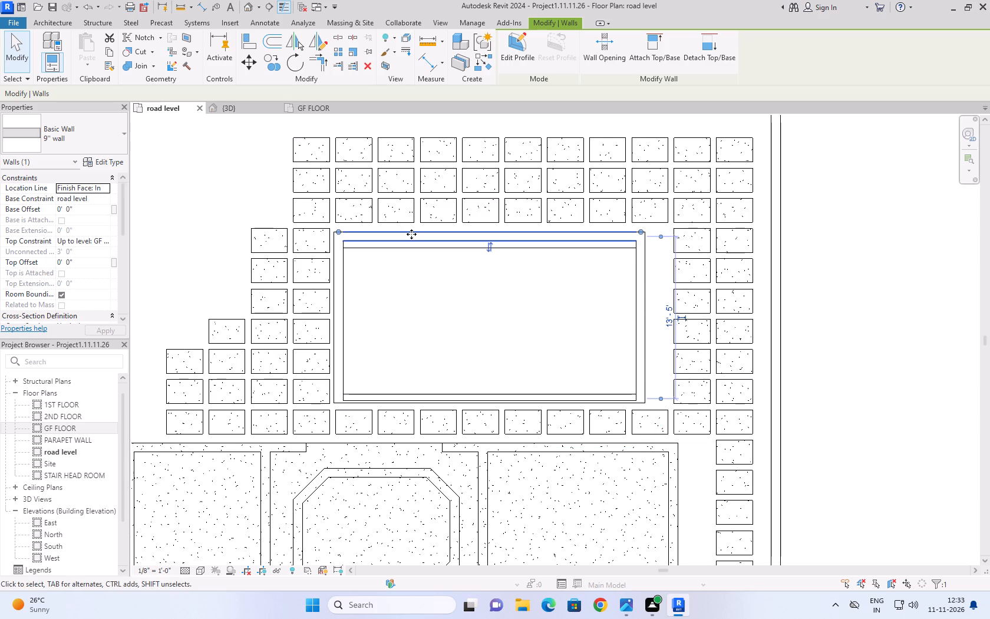
key("Up")
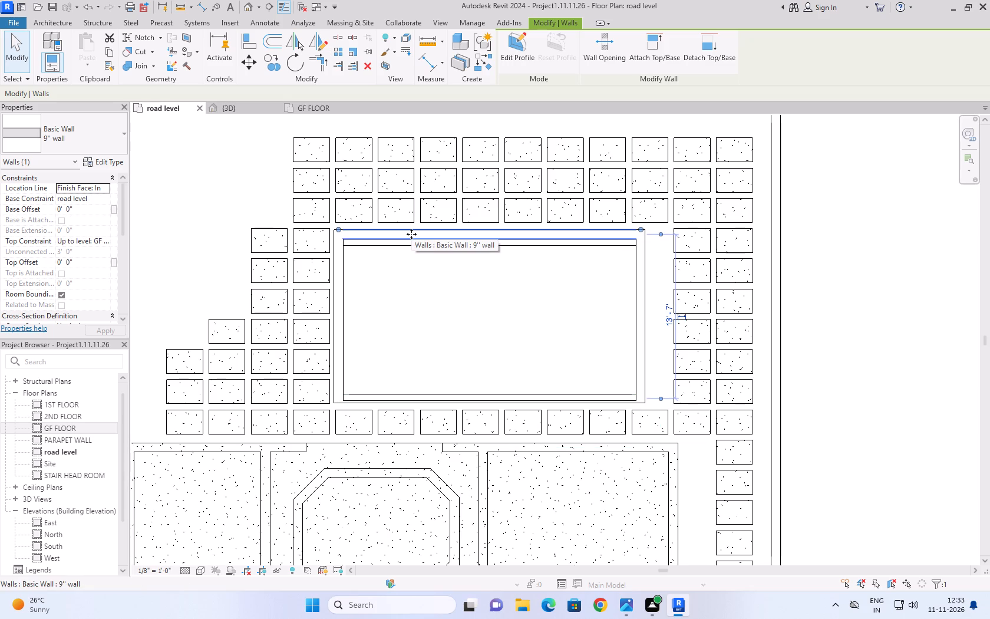
left_click(867, 251)
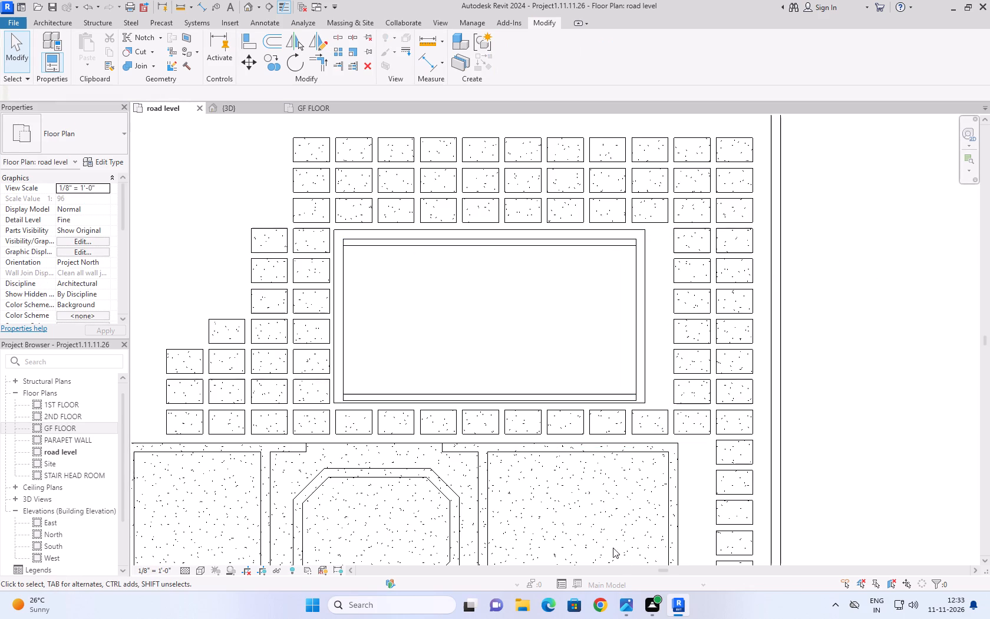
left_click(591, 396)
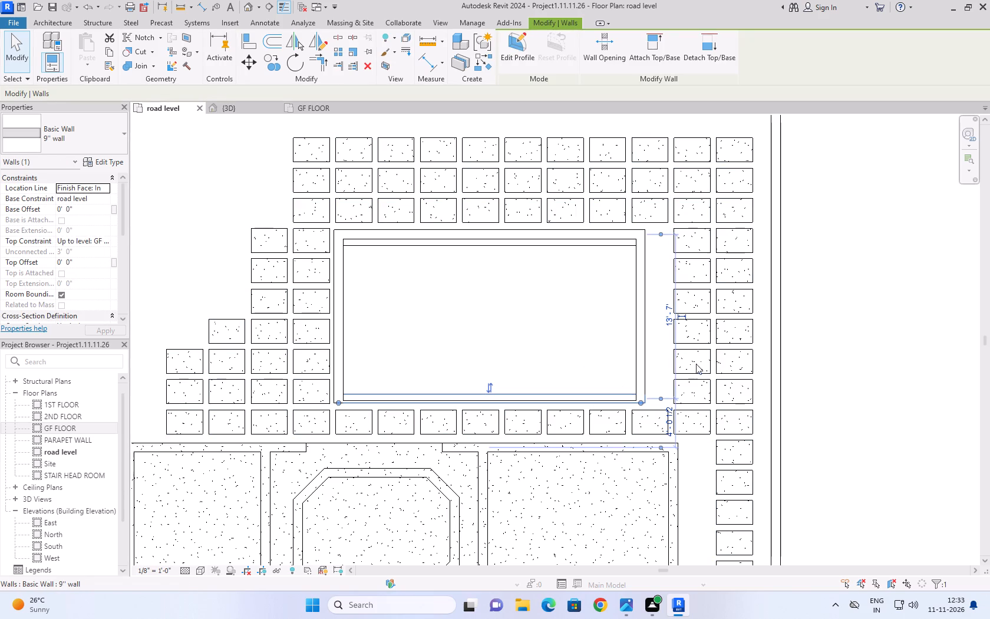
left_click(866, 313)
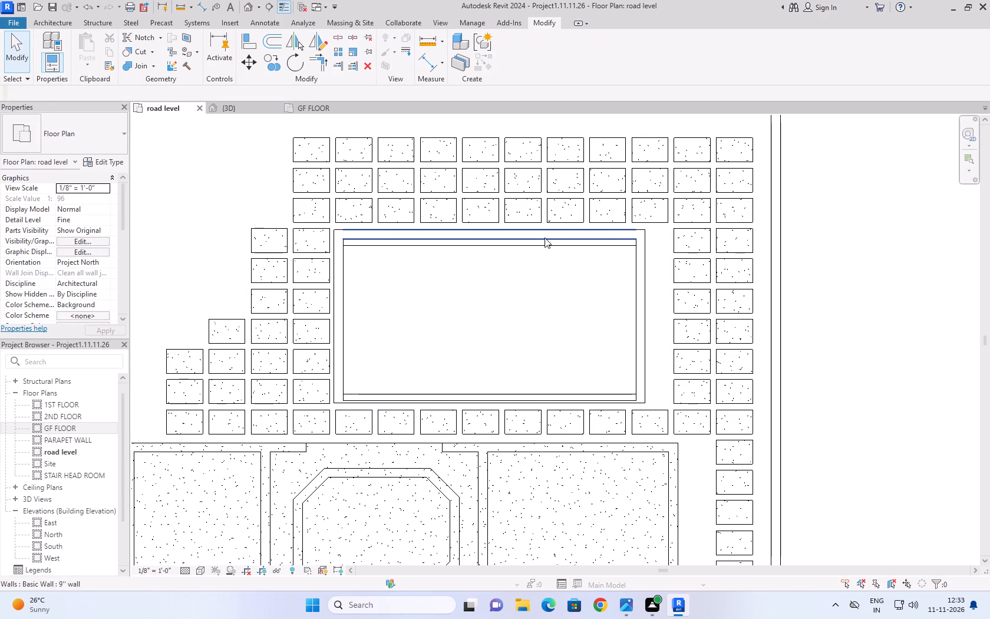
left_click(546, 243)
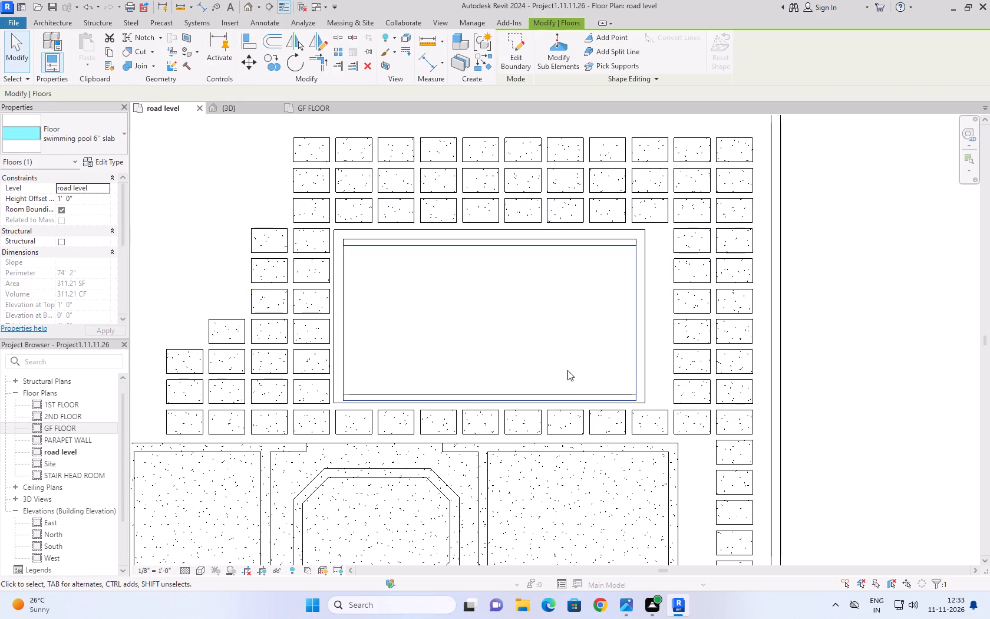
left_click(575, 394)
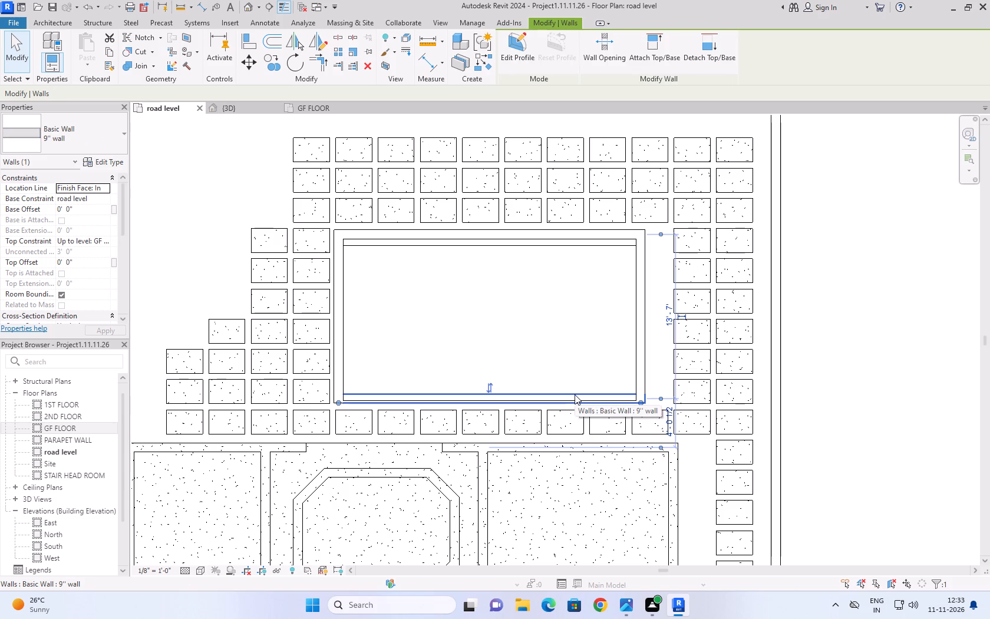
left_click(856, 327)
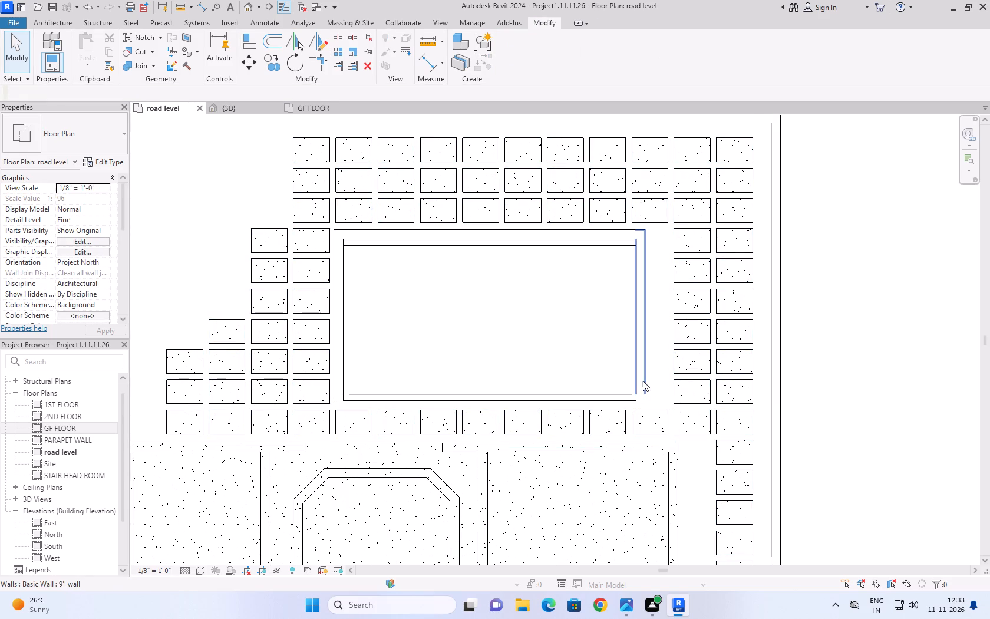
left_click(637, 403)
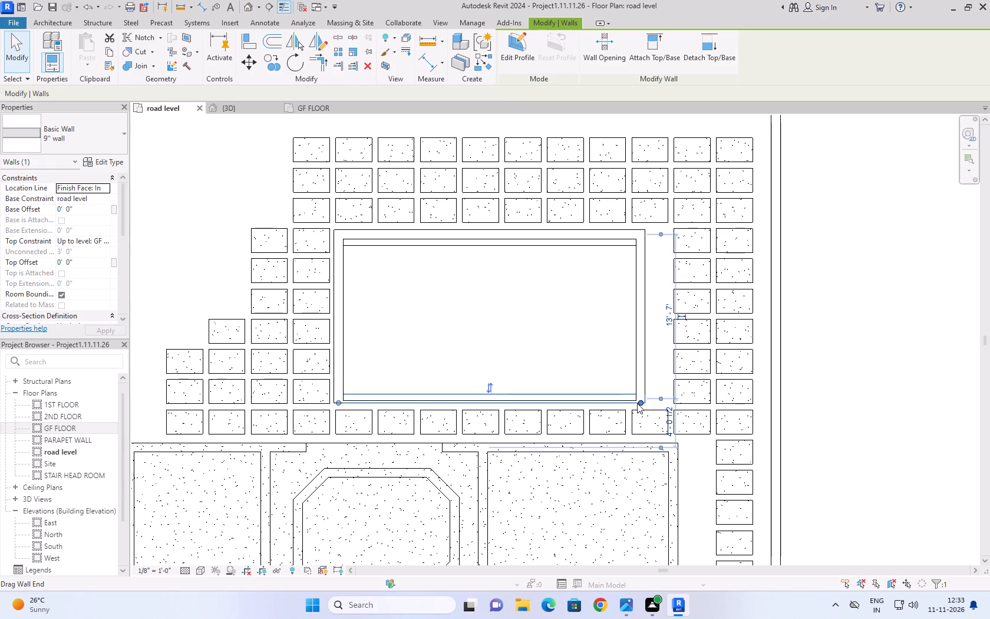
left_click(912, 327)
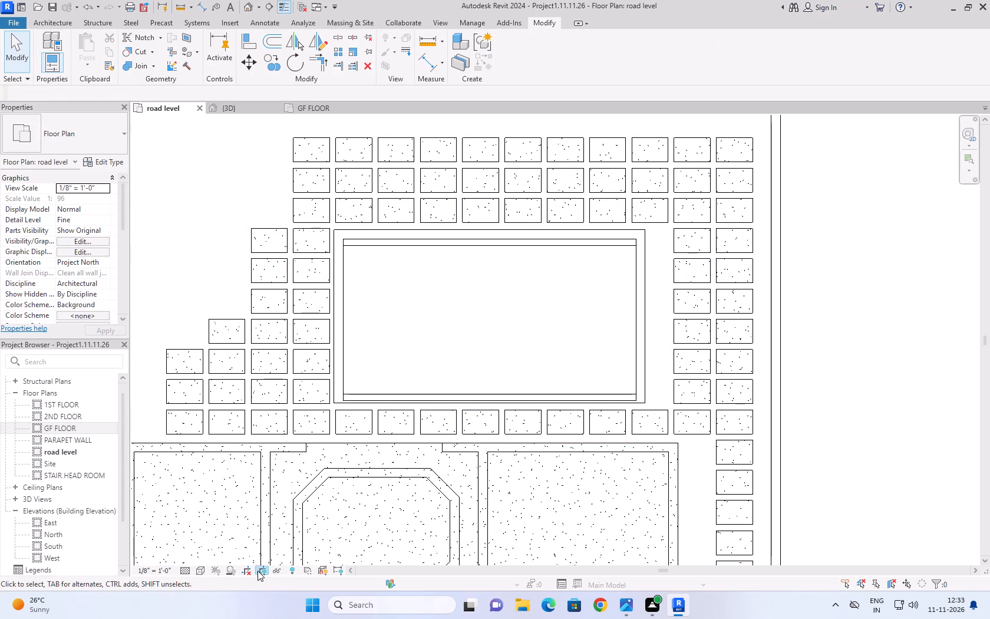
Switch the road level plan back to a visual style that shows material textures.
left_click(203, 572)
left_click(212, 560)
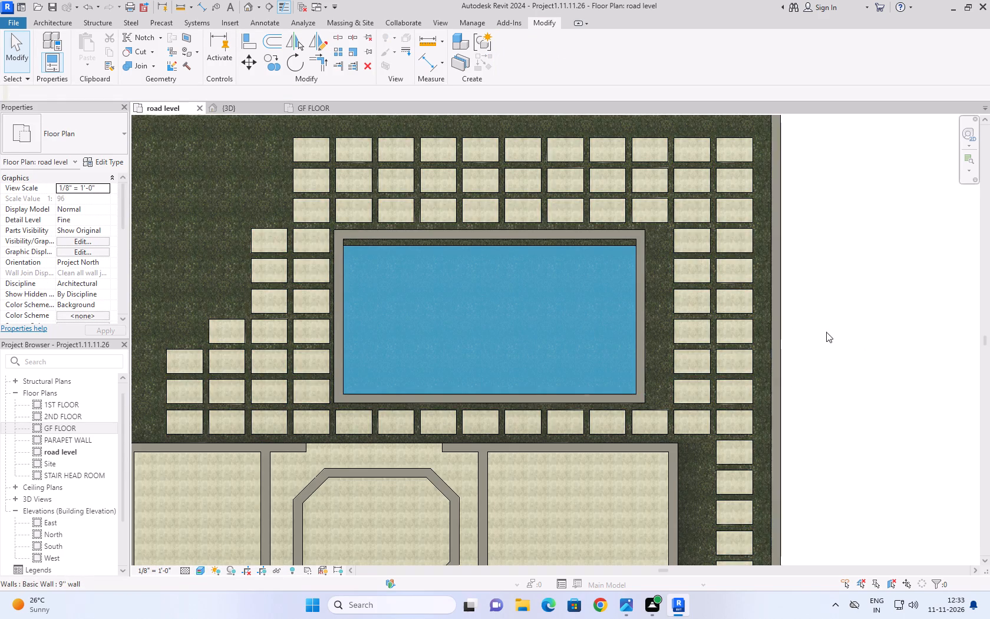
Nudge the swimming pool 6" slab away from the house until it meets the far pool wall's inner face.
left_click(597, 246)
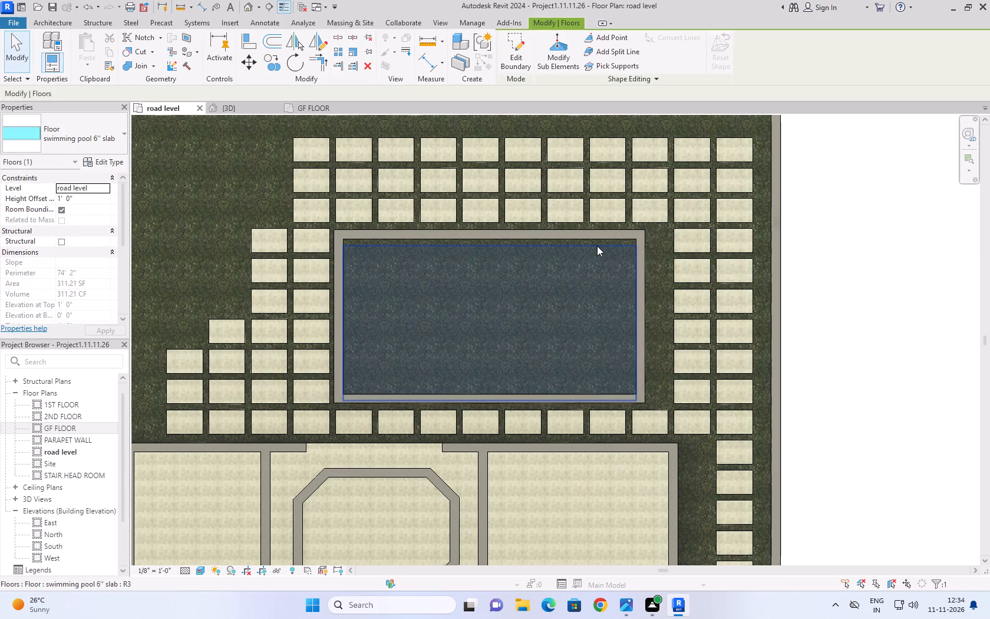
key("Up")
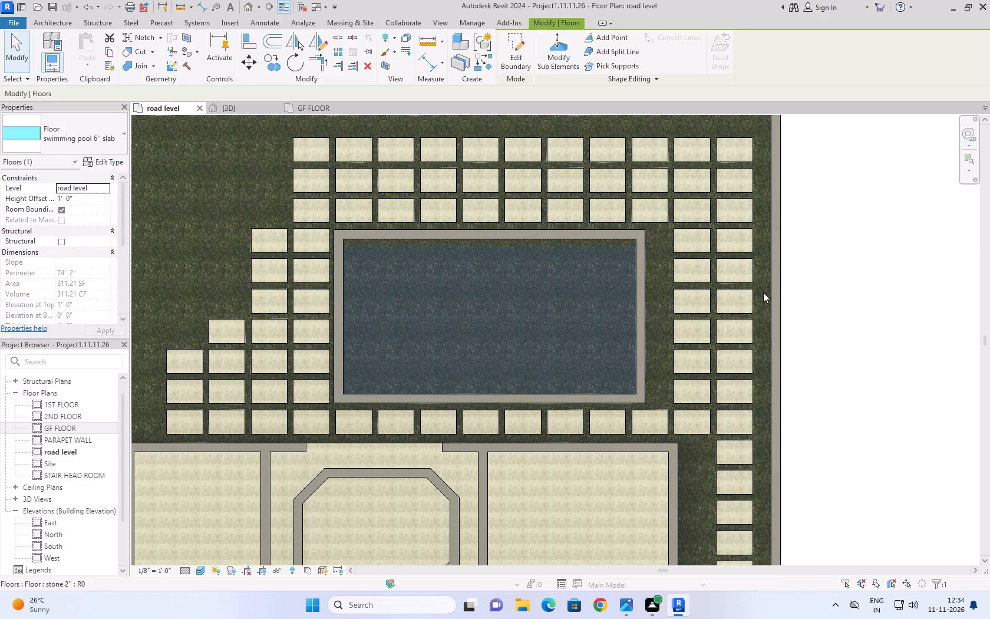
key("Up")
key("Up")
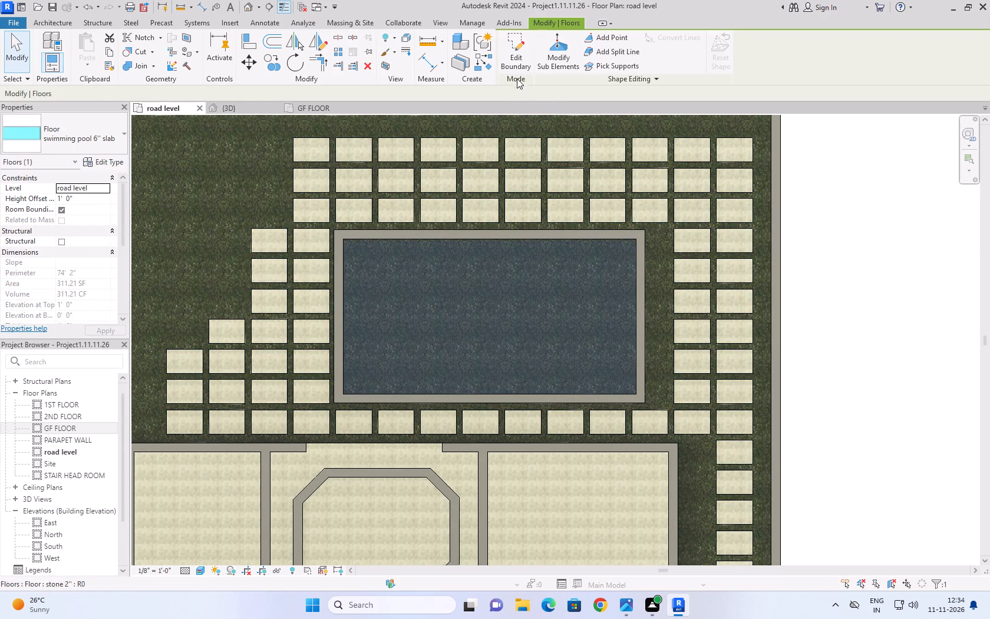
Check the swimming pool 6" slab's boundary sketch against the pool walls in wireframe display, keeping its lines as they are.
left_click(514, 65)
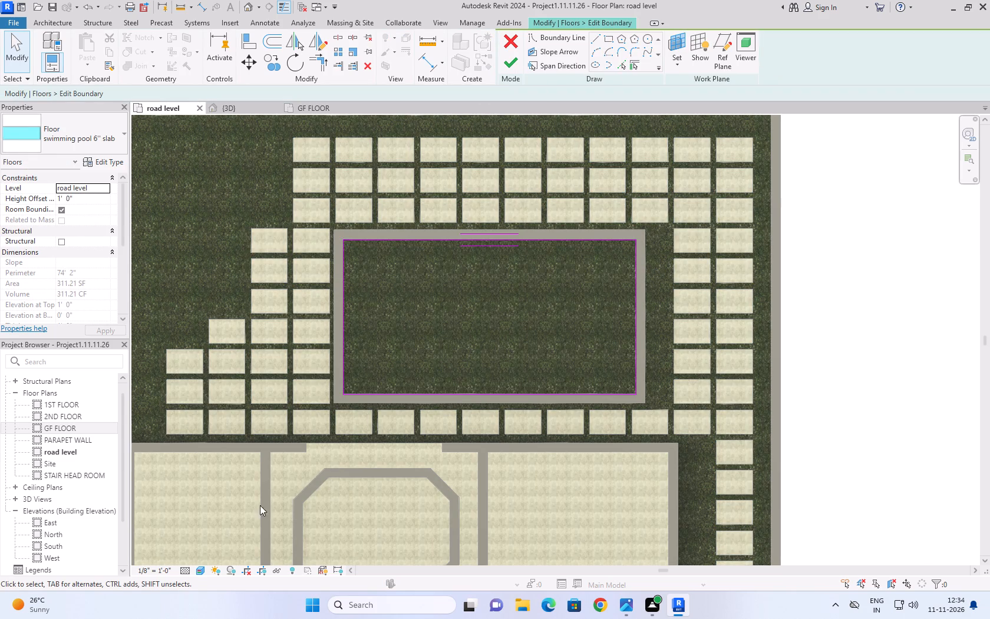
left_click(197, 567)
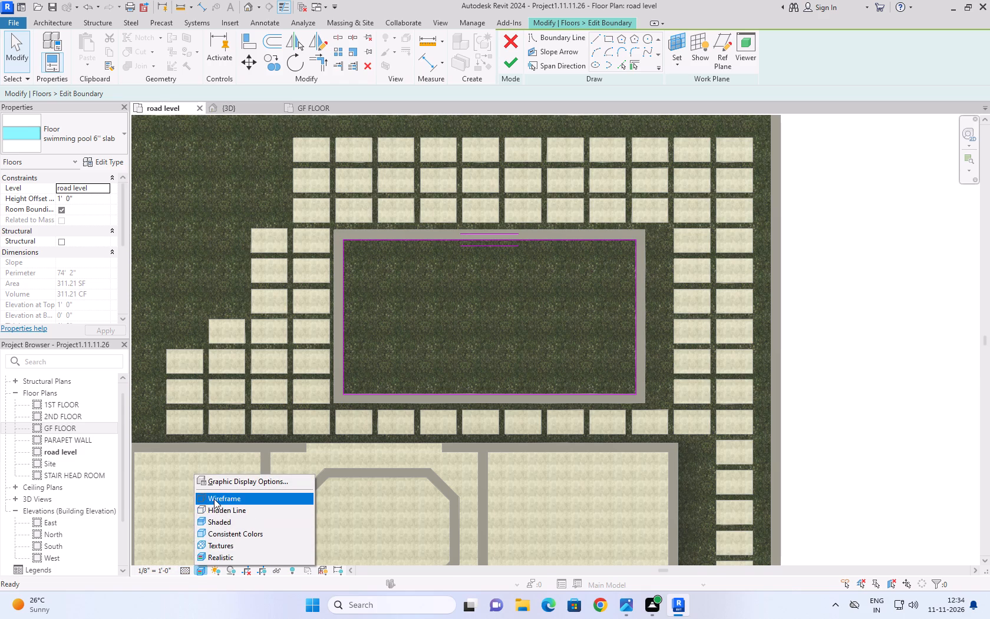
left_click(214, 499)
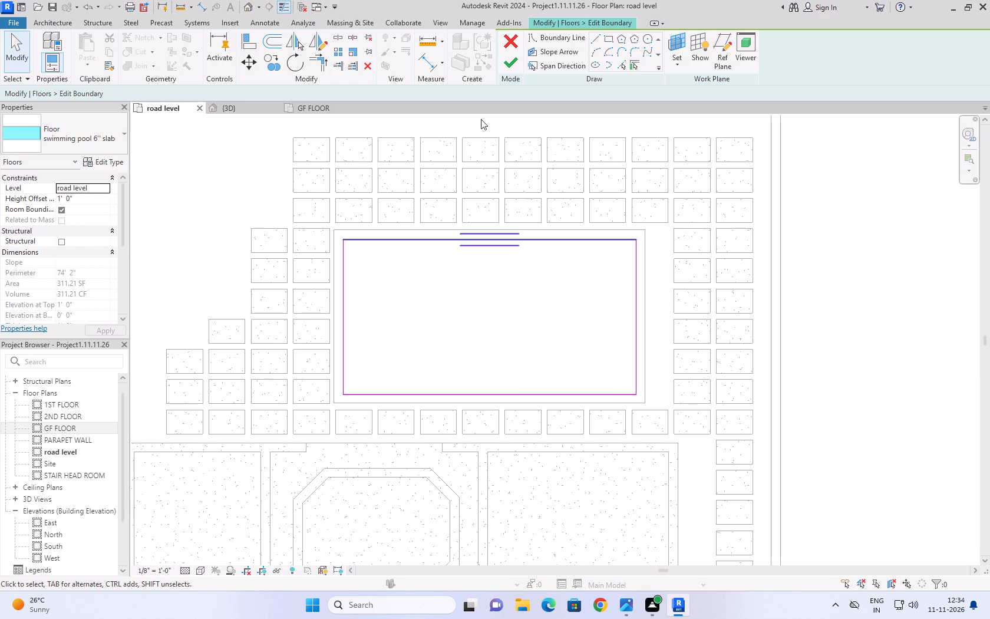
left_click(506, 67)
left_click(835, 263)
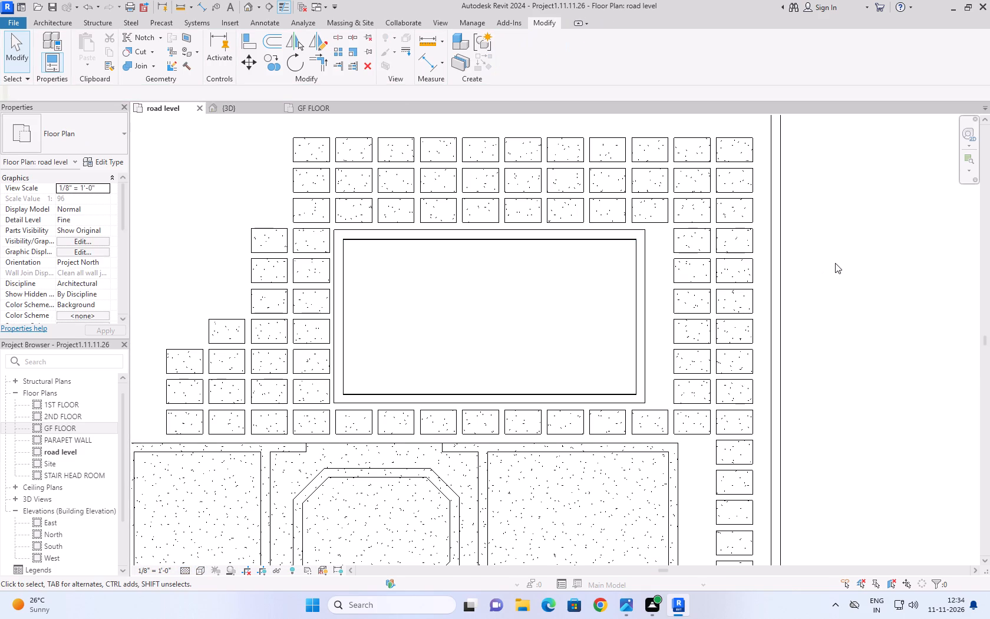
Switch the road level plan to the Realistic visual style.
left_click(19, 69)
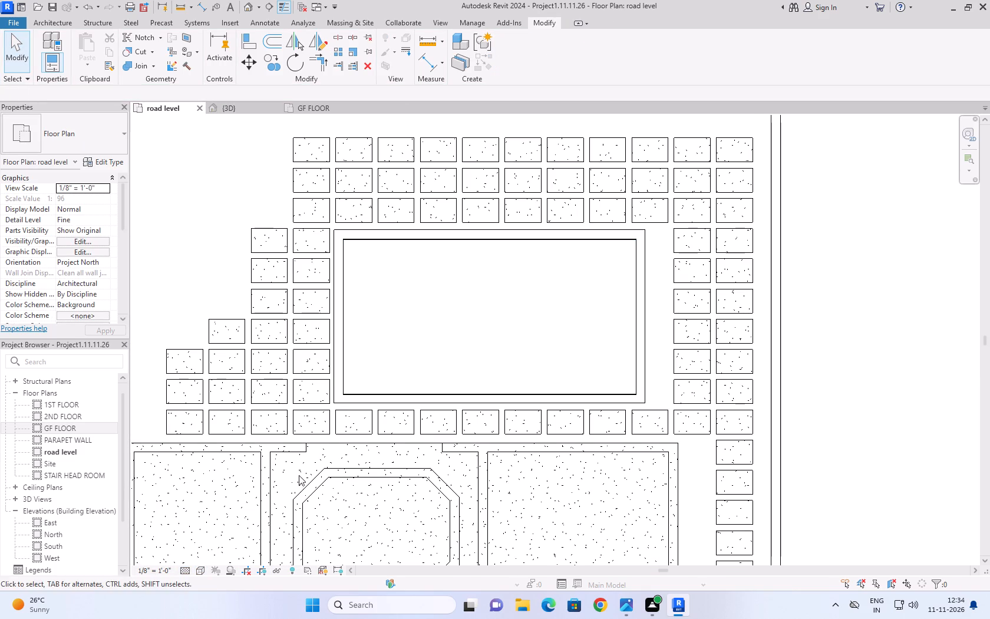
left_click(196, 573)
left_click_drag(209, 560, 212, 555)
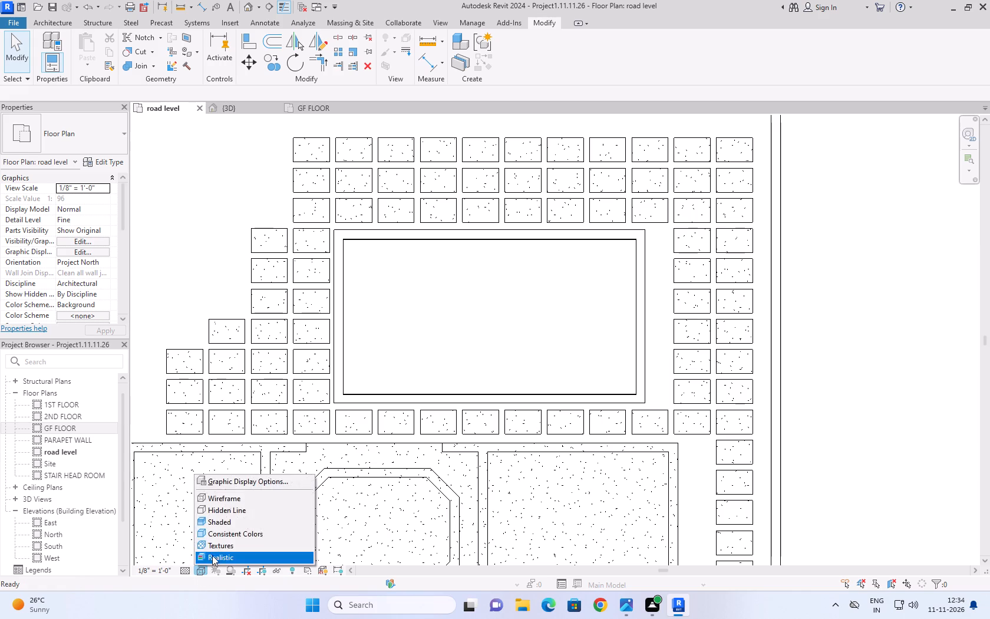
left_click_drag(212, 555, 213, 555)
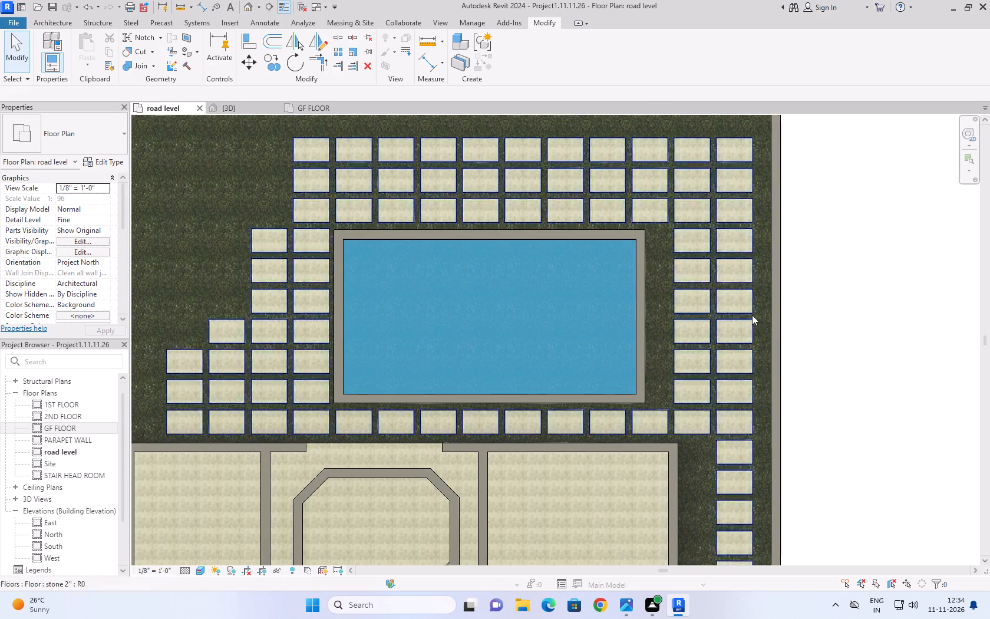
left_click(851, 247)
Nudge the short pool wall on the two-column paver side outward until only a narrow gap separates it from the pavers.
scroll(851, 247, "down", 5)
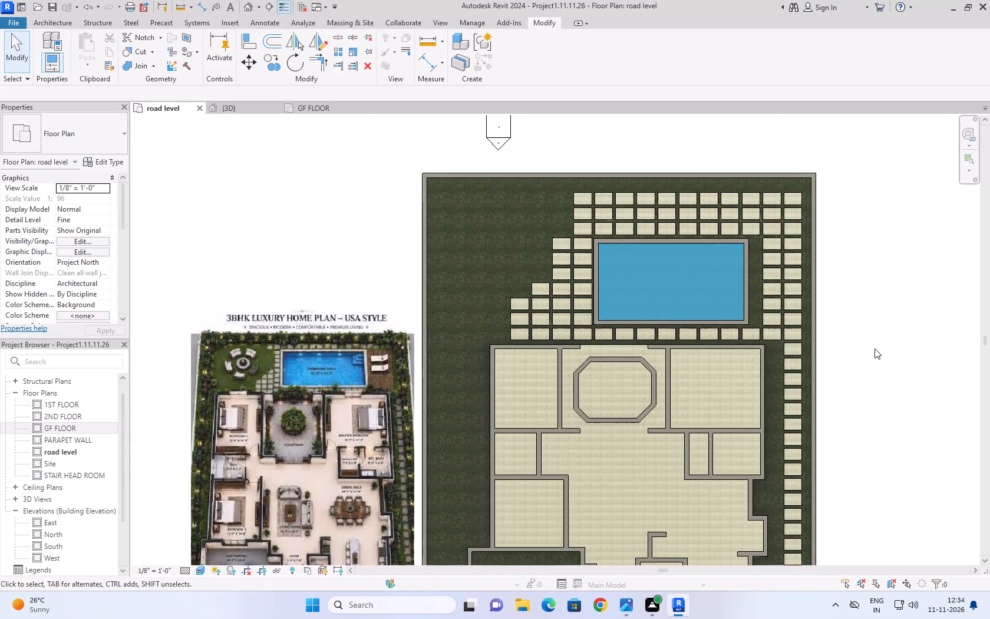
middle_click_drag(874, 348, 741, 350)
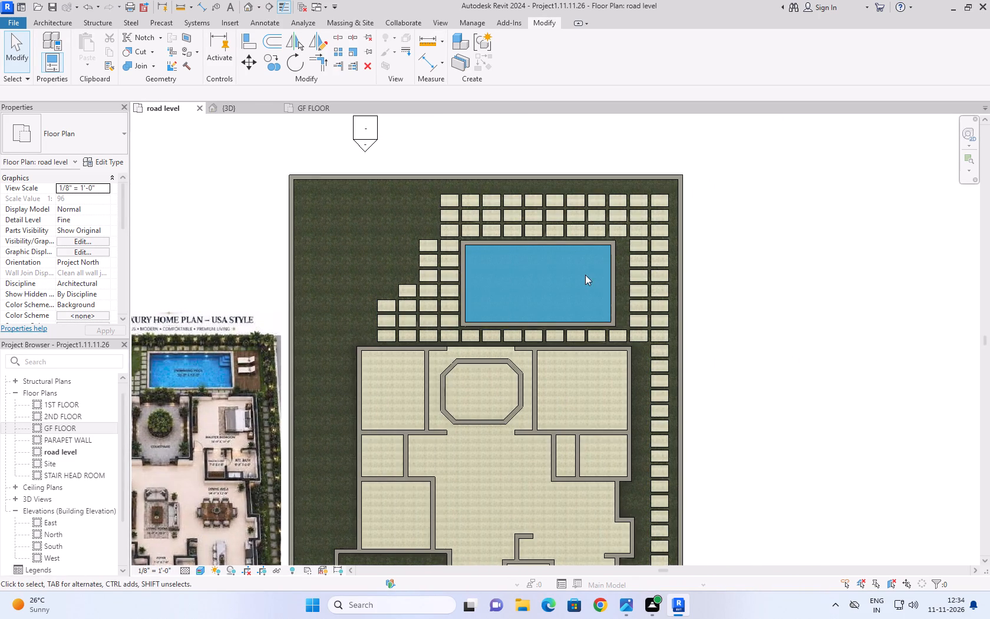
scroll(589, 271, "up", 5)
left_click(640, 264)
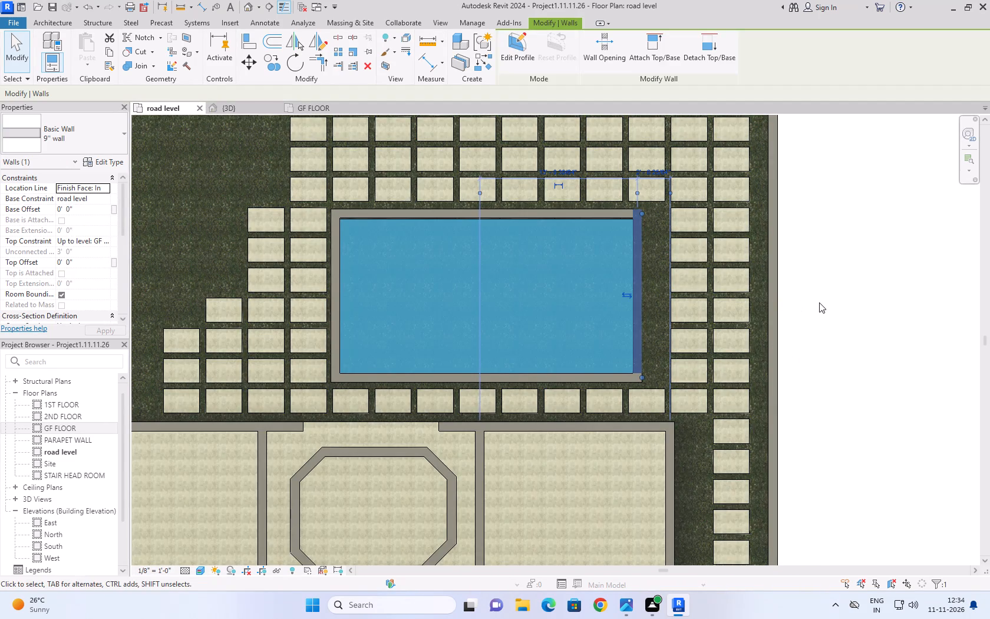
key("Right")
key("Right")
key("Right")
key("Right")
key("Right")
key("Right")
key("Right")
key("Right")
key("Right")
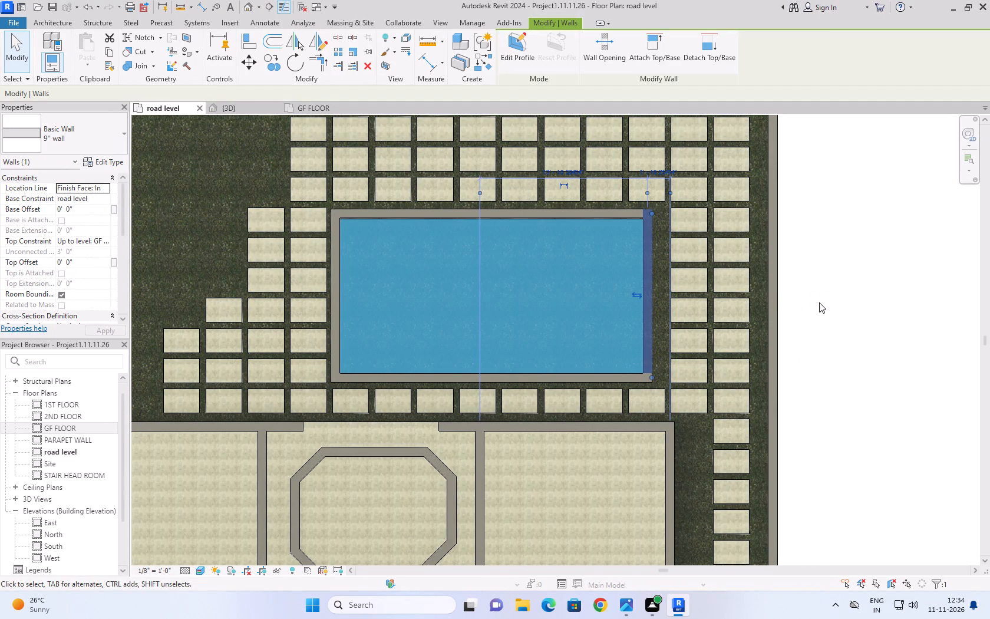
key("Right")
key("Right")
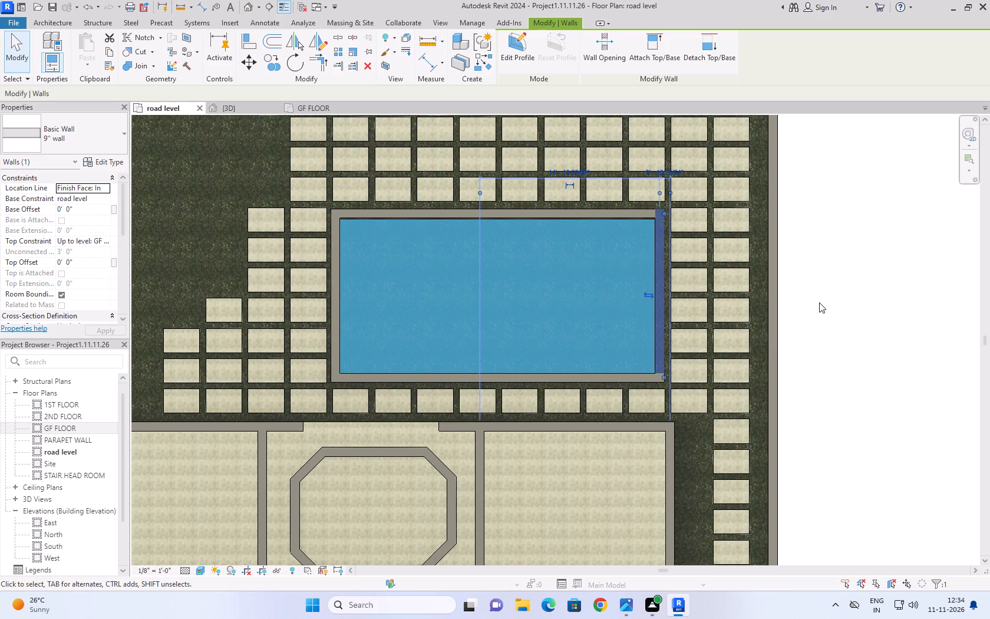
scroll(819, 302, "up", 4)
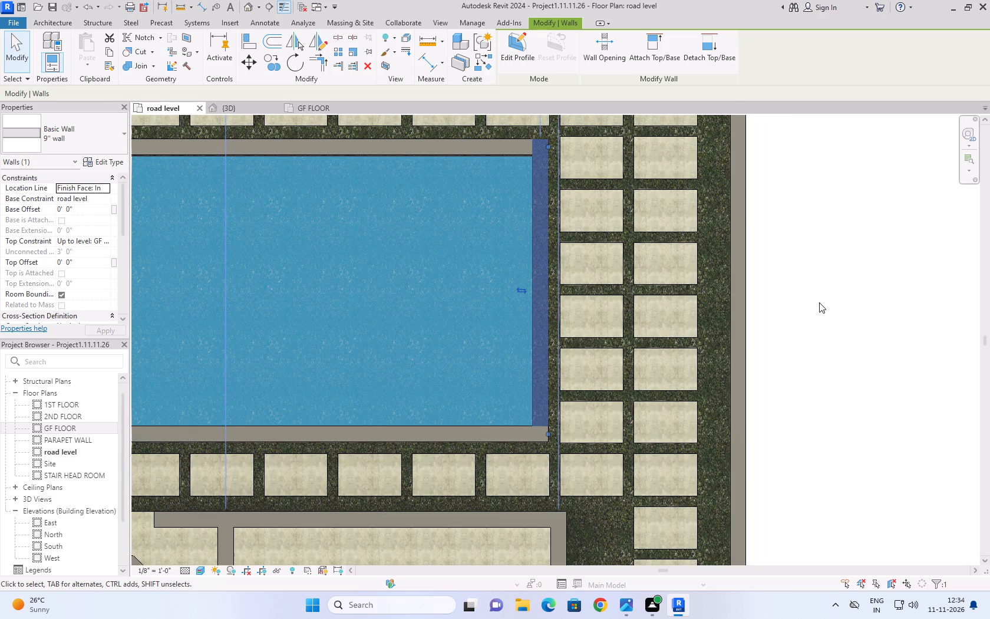
key("Right")
left_click(842, 288)
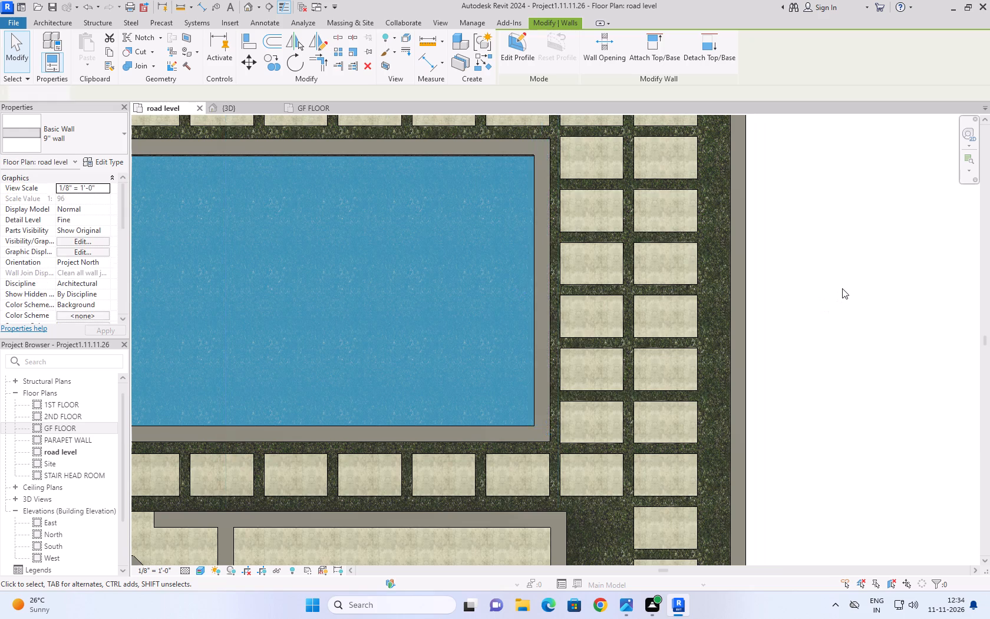
Load the Table-Dining Round family from the Tables furniture library for placement as a component.
scroll(842, 286, "down", 8)
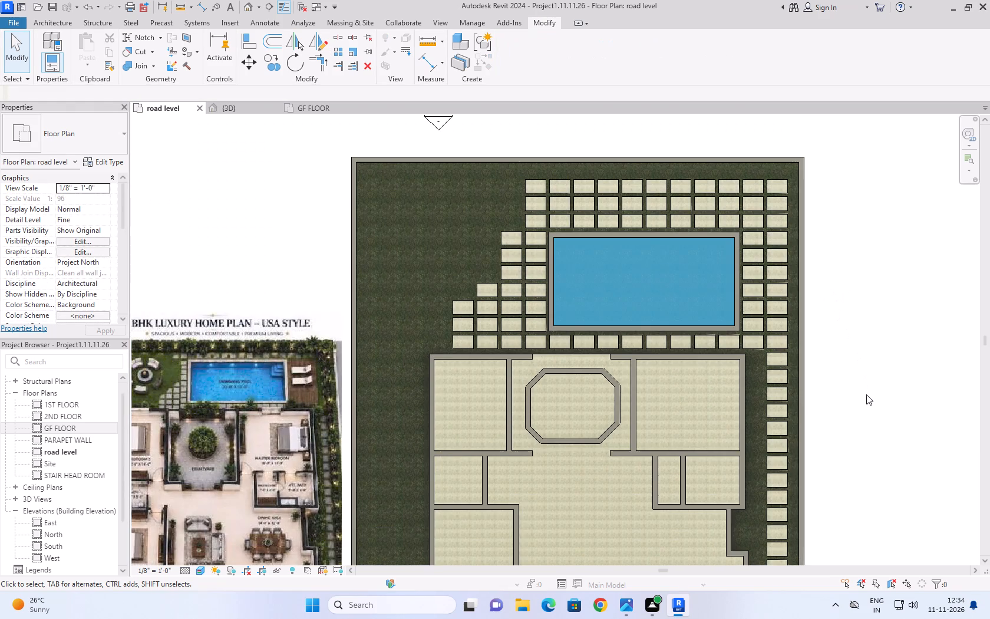
scroll(867, 391, "down", 6)
scroll(900, 453, "up", 3)
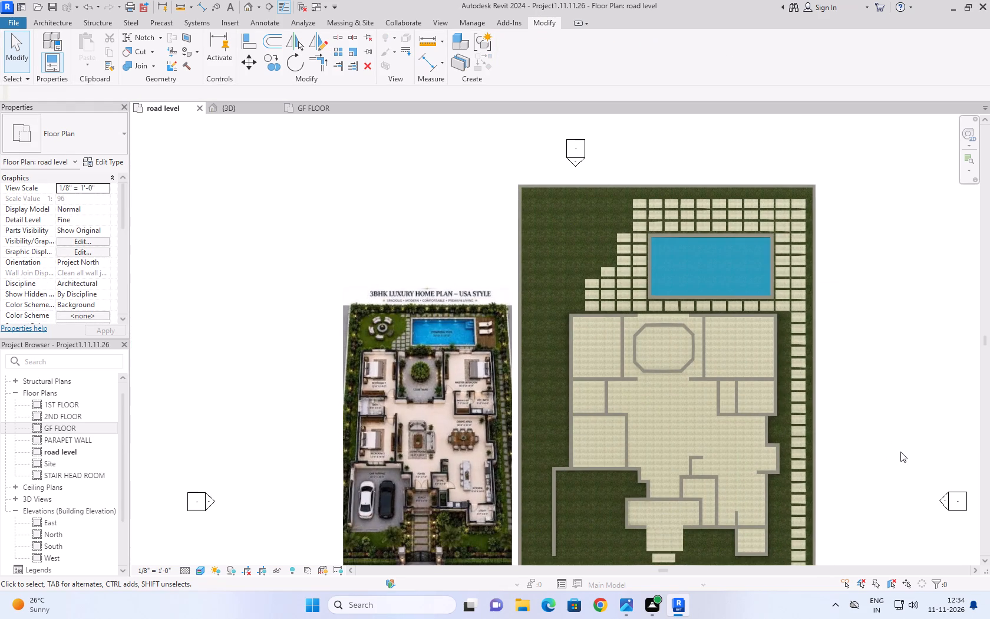
middle_click_drag(590, 215, 559, 232)
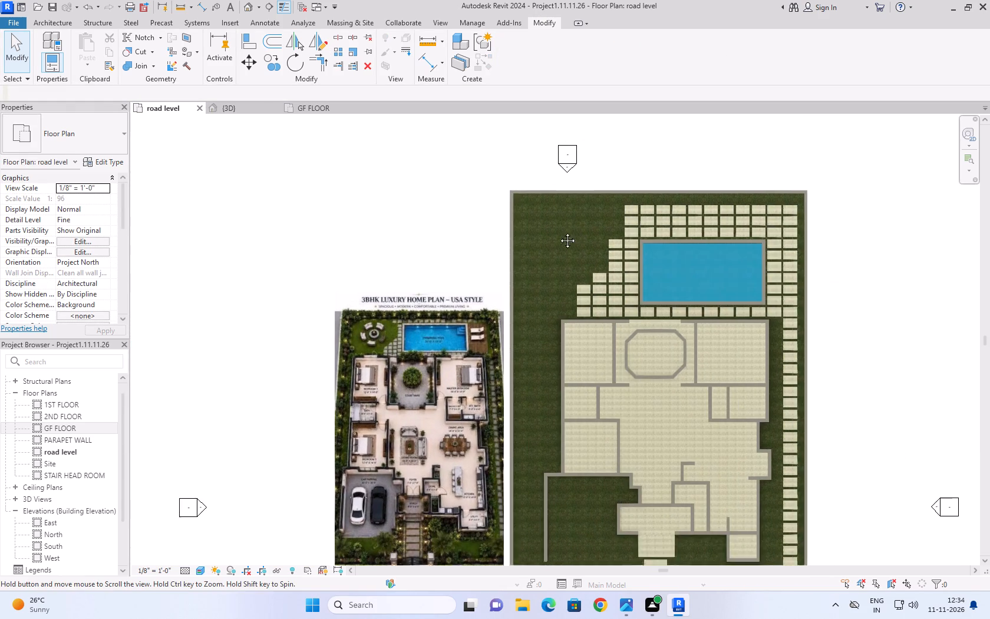
middle_click_drag(559, 232, 474, 252)
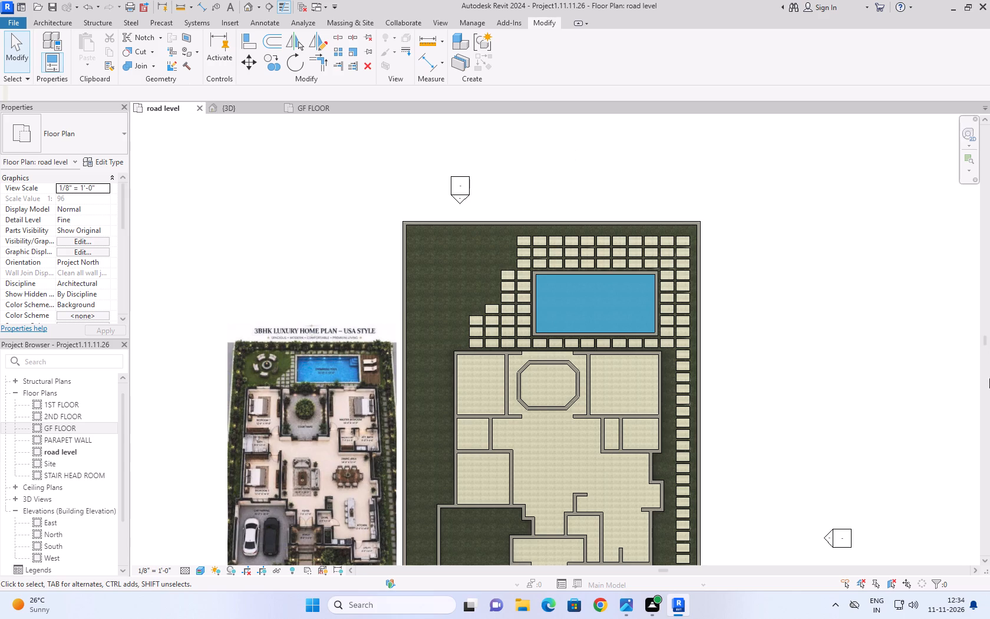
left_click(40, 17)
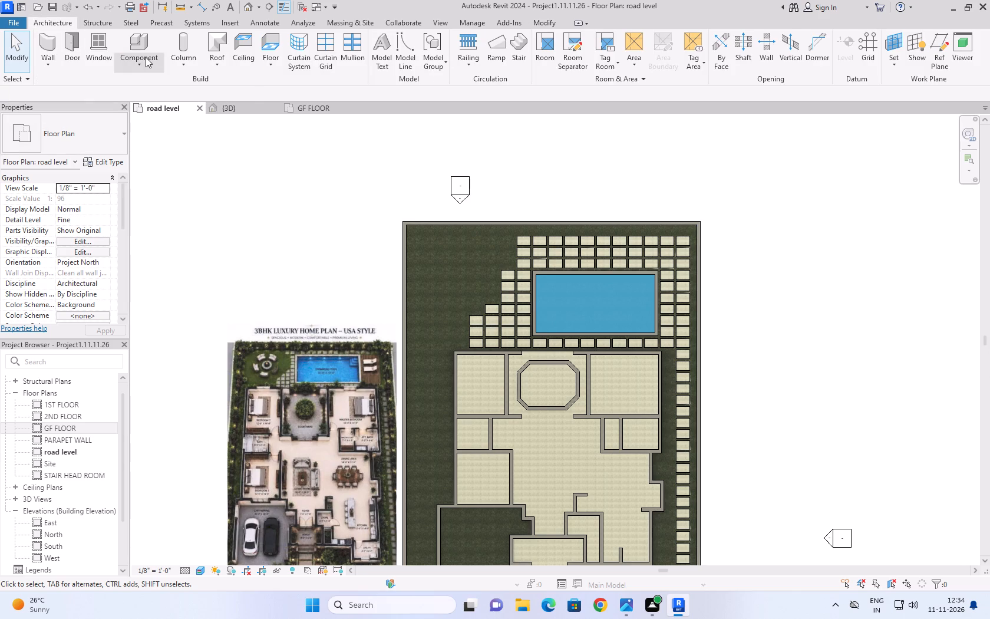
left_click(146, 57)
left_click(153, 88)
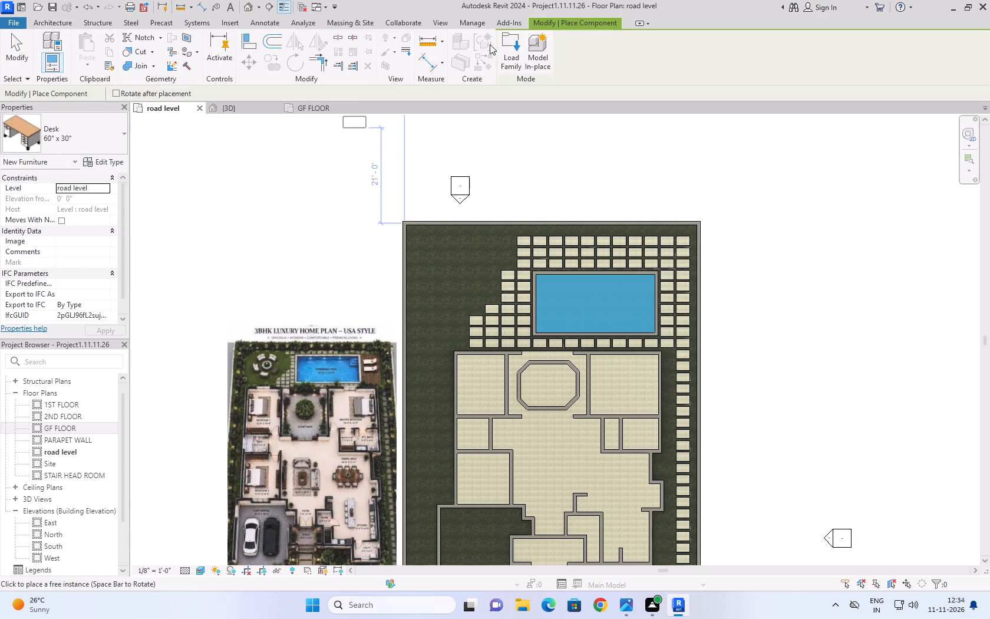
left_click(513, 42)
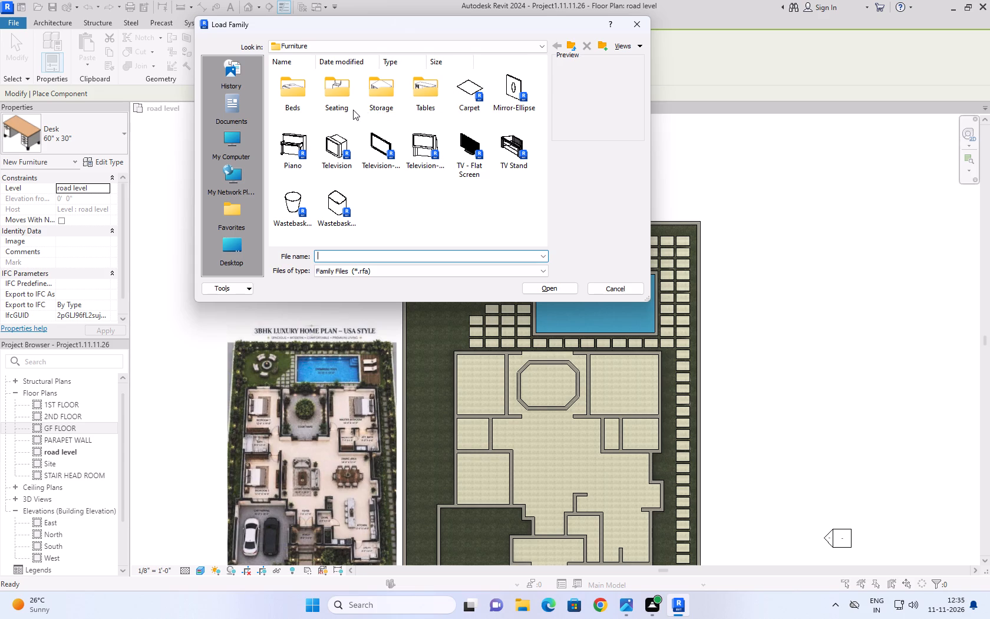
double_click(371, 87)
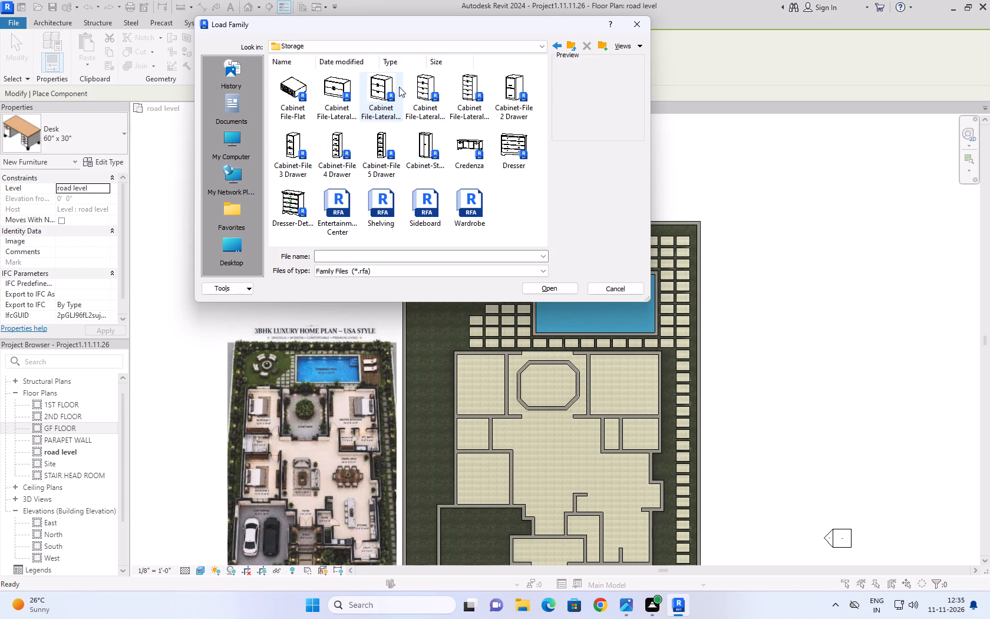
left_click(569, 50)
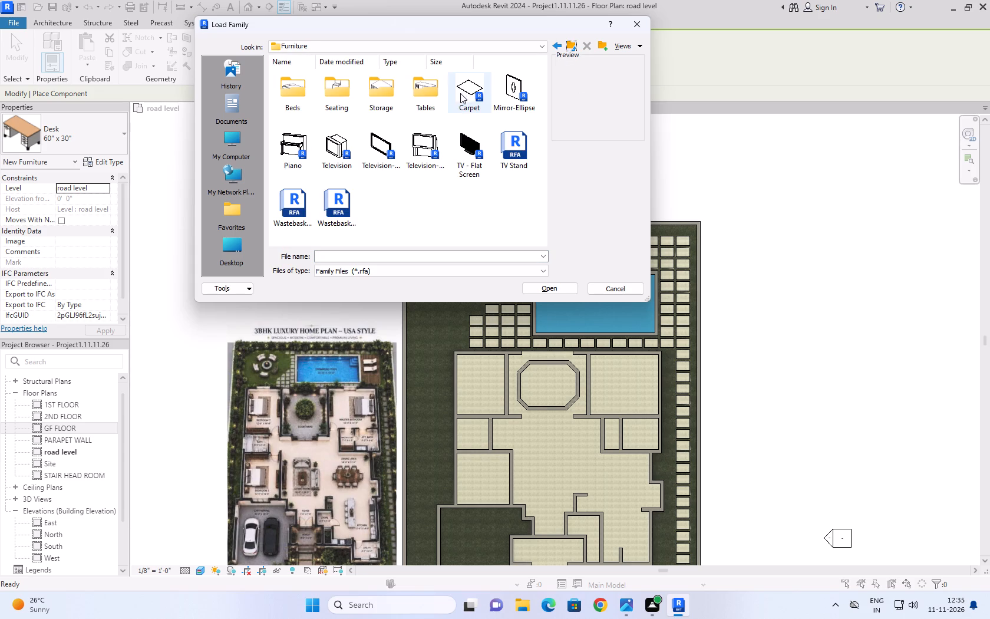
double_click(418, 91)
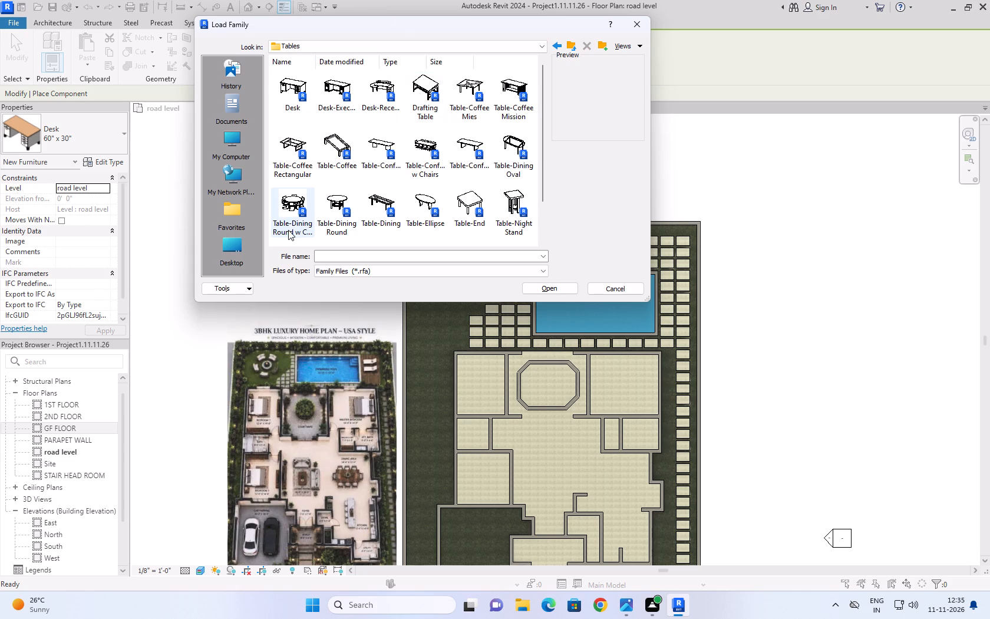
left_click(289, 214)
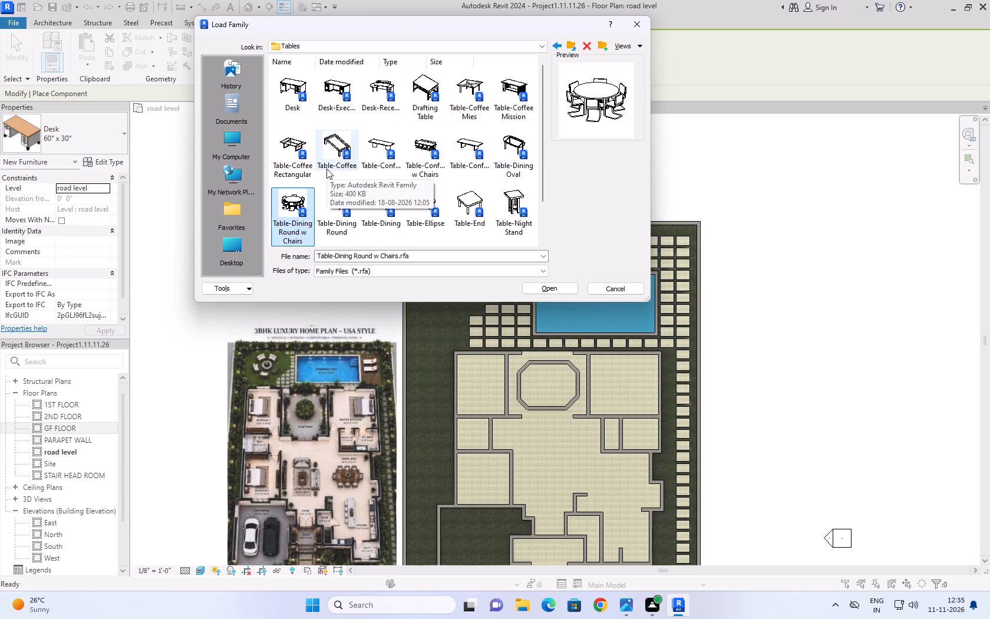
left_click(341, 214)
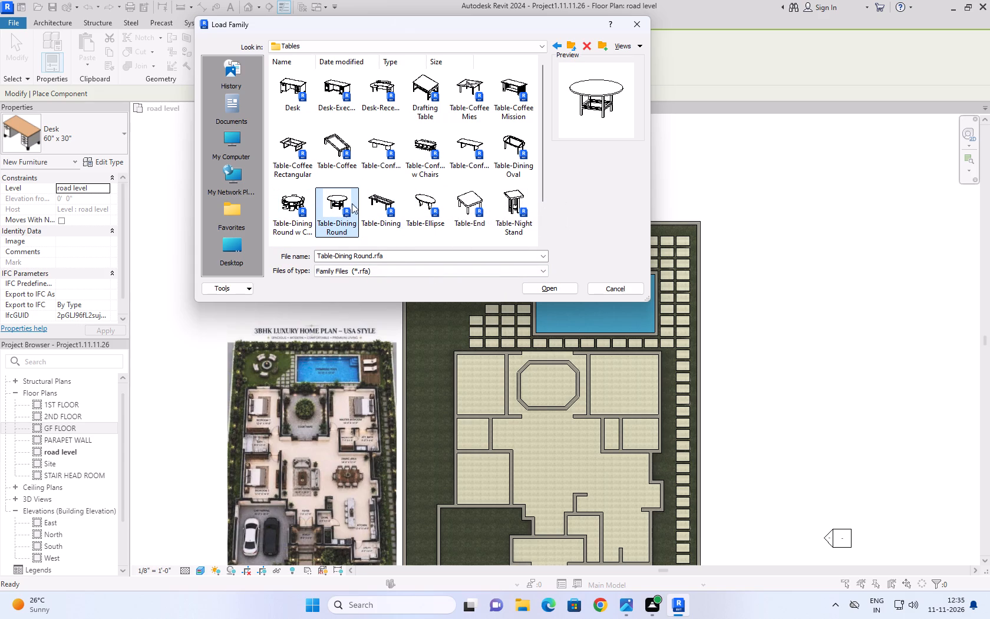
left_click(423, 197)
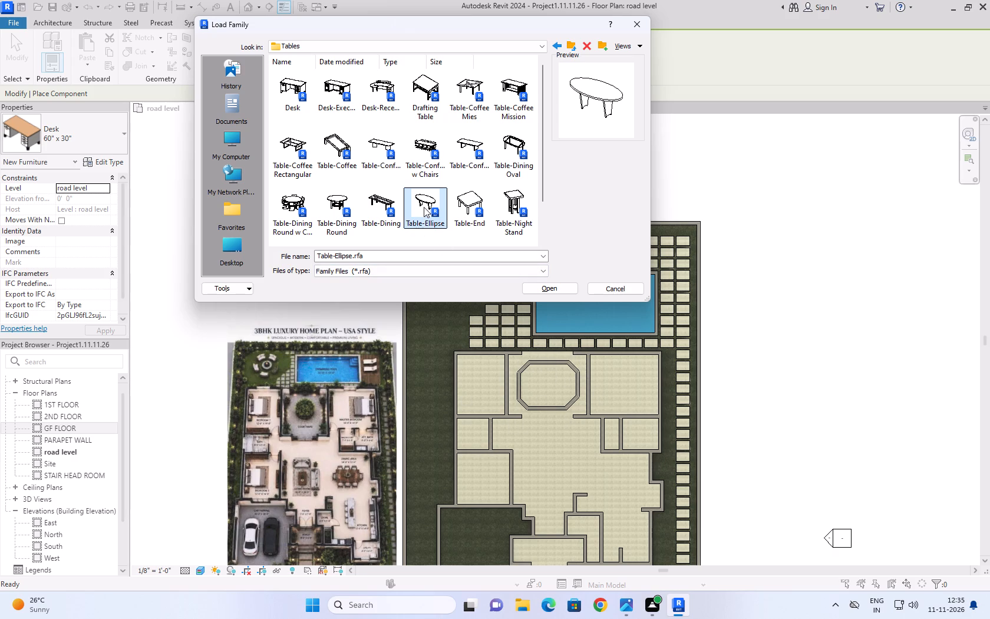
left_click(338, 208)
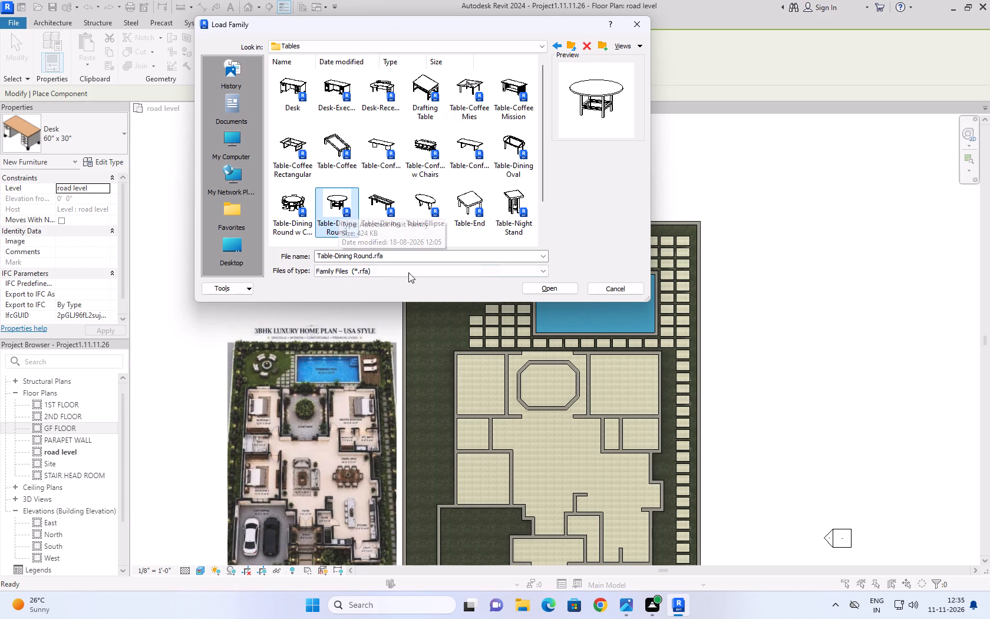
left_click(293, 200)
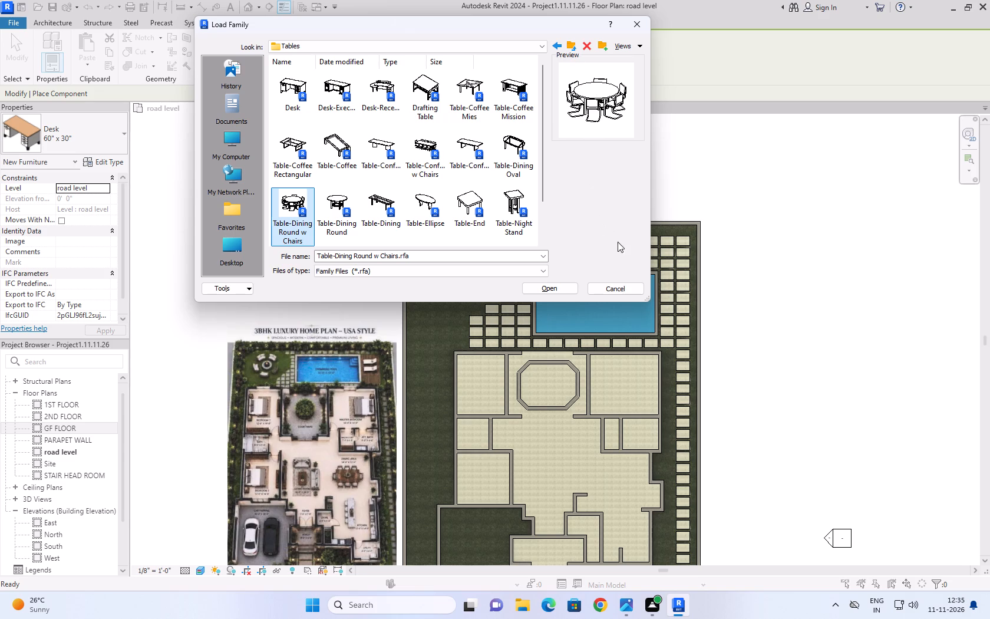
left_click(346, 203)
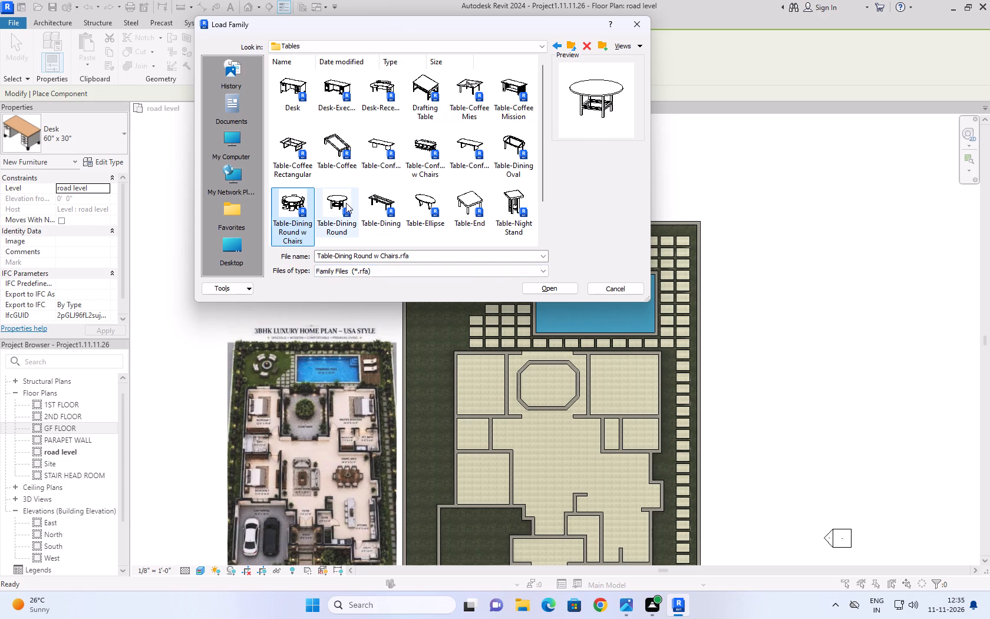
left_click(523, 286)
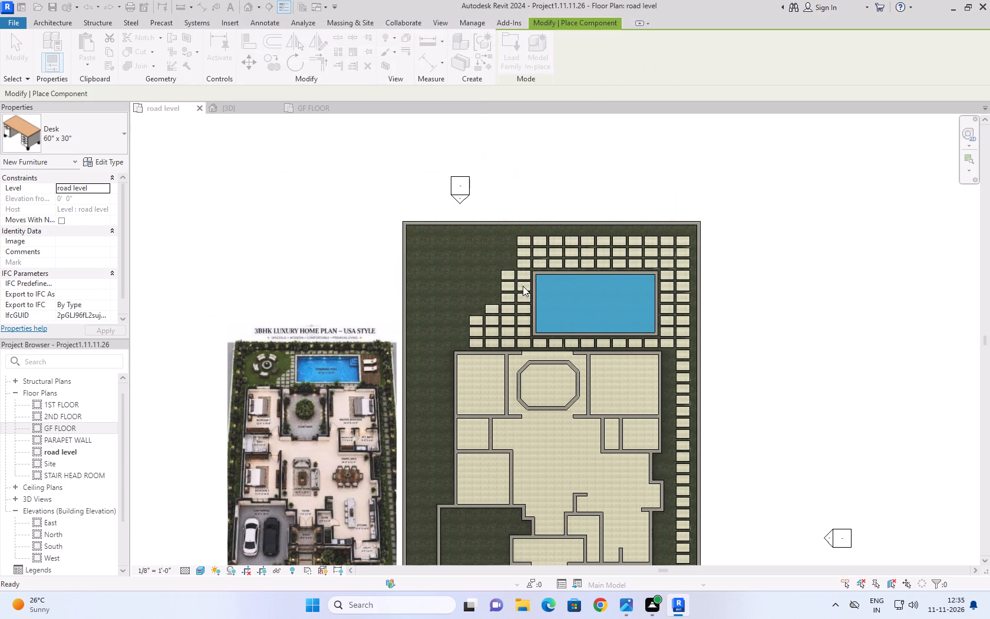
In wireframe display, place a 36" diameter round dining table on the lawn beside the pool, 10' 0" from the rear boundary wall.
scroll(457, 274, "up", 3)
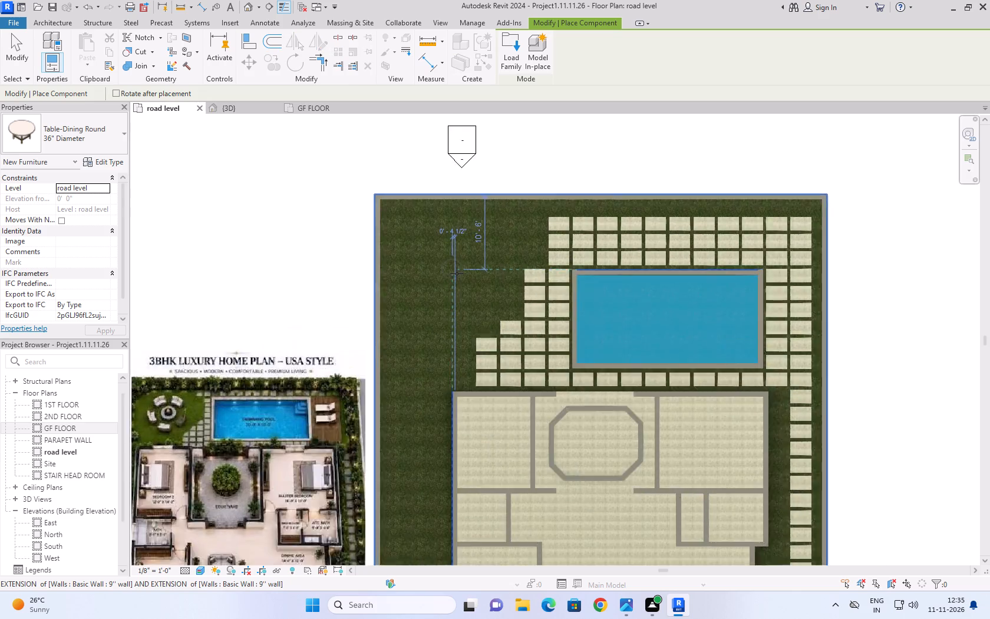
scroll(457, 274, "up", 3)
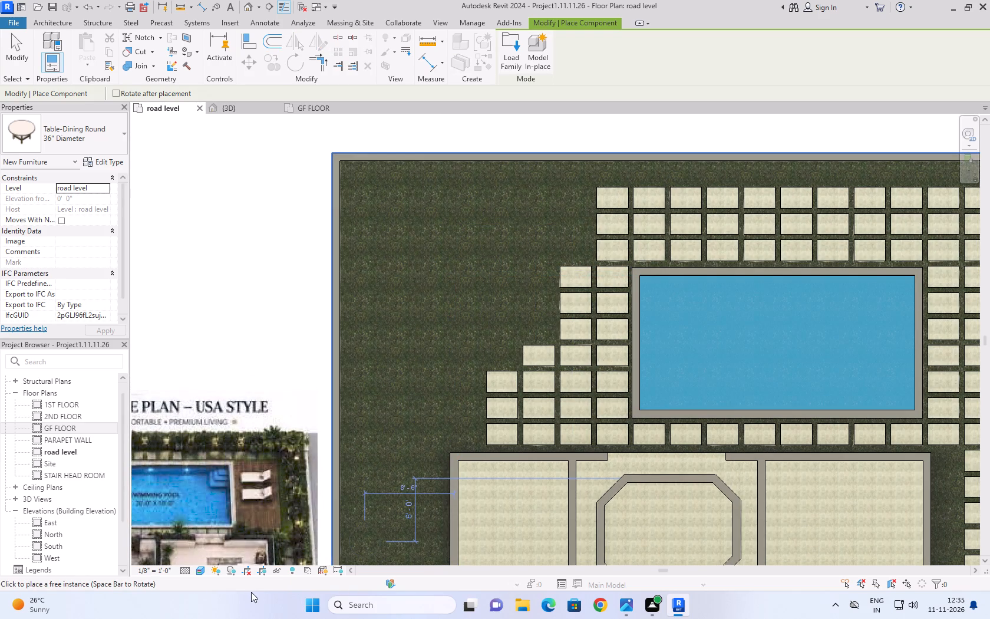
left_click(206, 573)
left_click(236, 503)
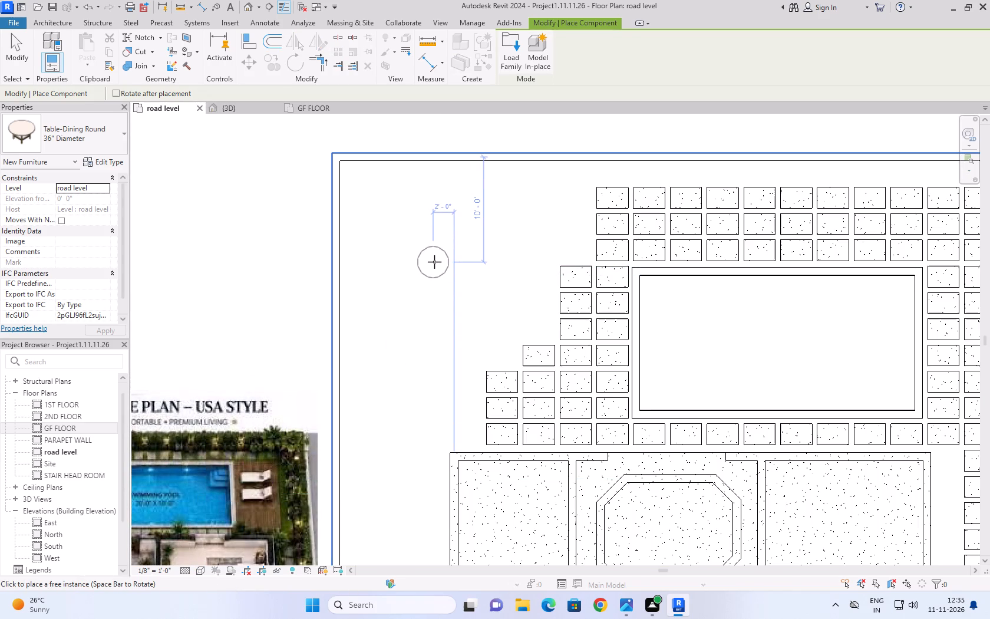
left_click(434, 262)
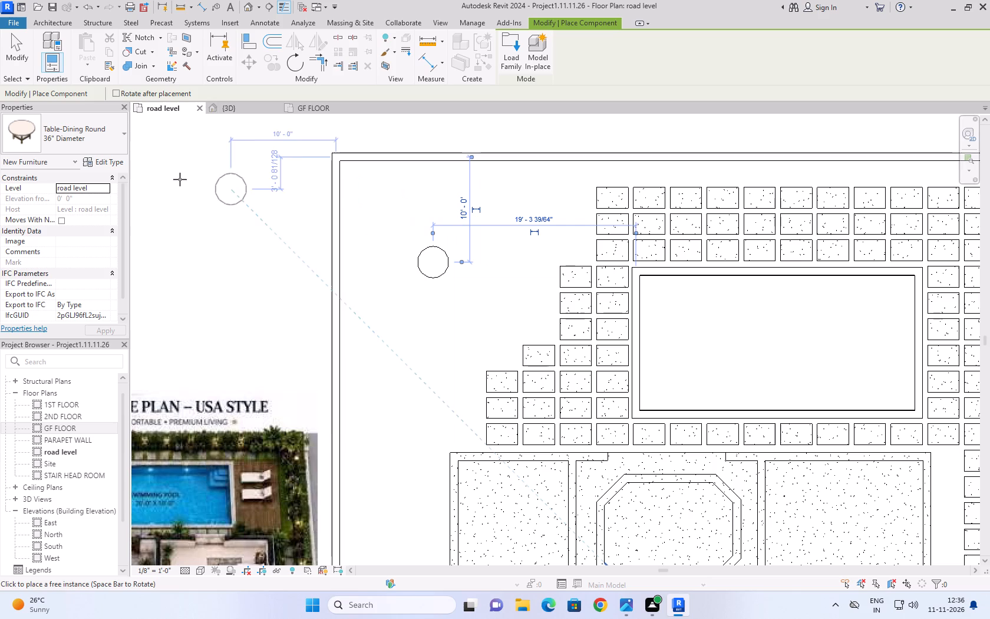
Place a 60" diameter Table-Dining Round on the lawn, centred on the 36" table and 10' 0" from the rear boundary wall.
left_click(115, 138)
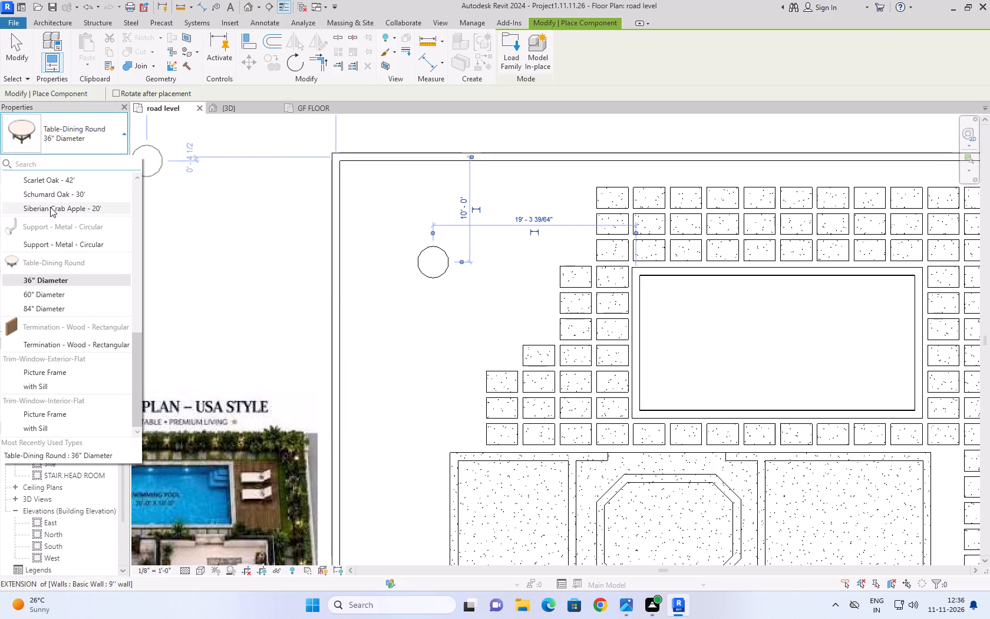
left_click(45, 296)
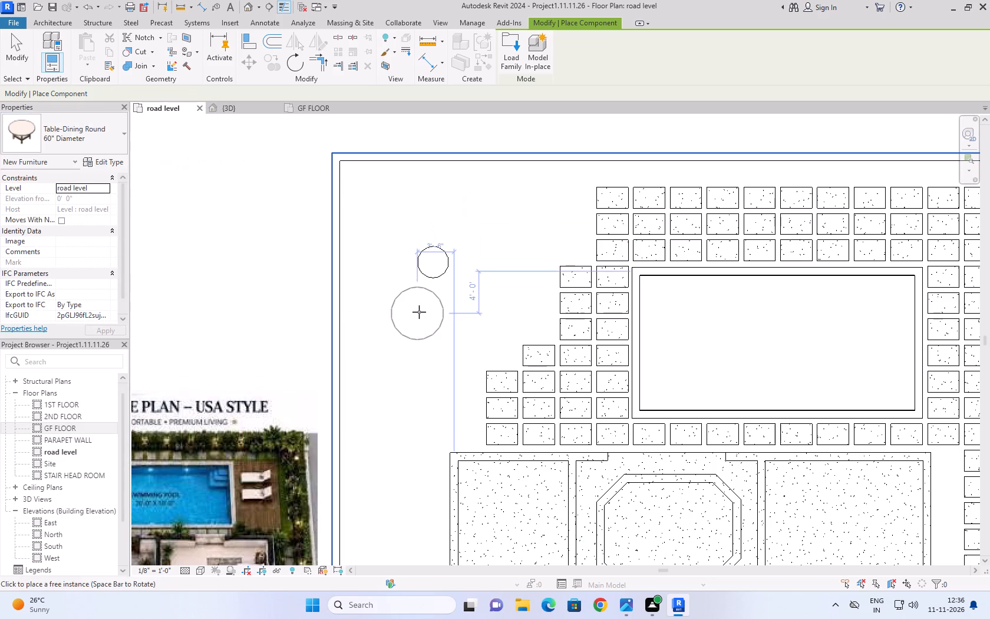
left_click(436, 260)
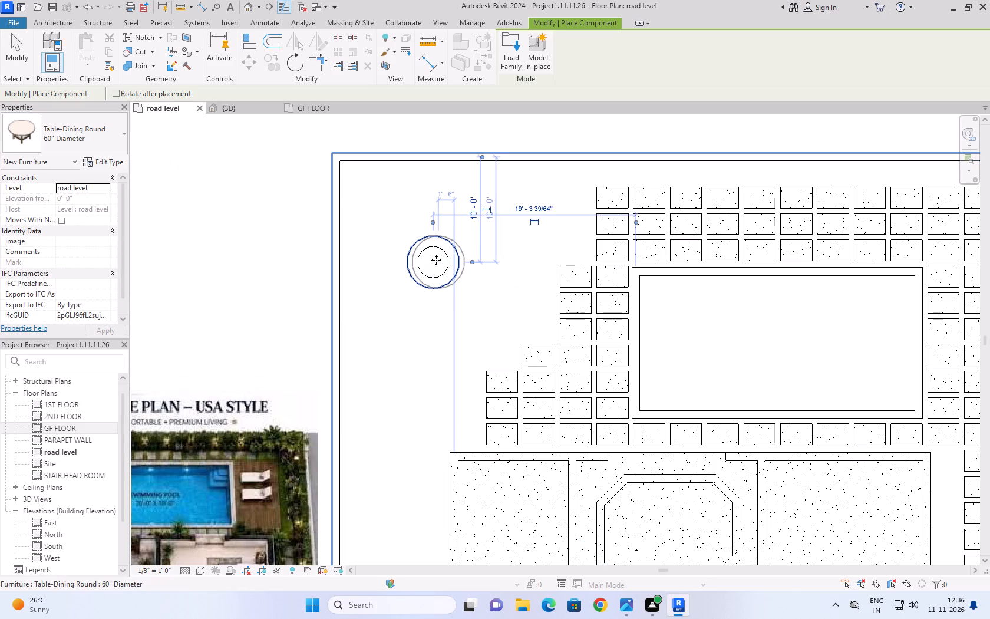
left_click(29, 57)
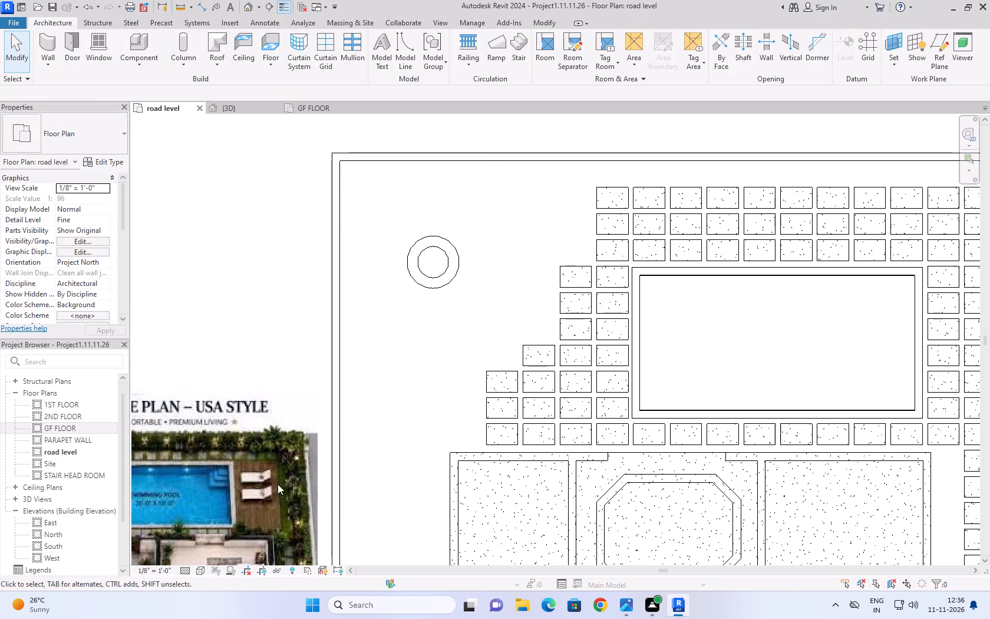
Delete the inner 36" diameter round table from the lawn.
left_click(446, 274)
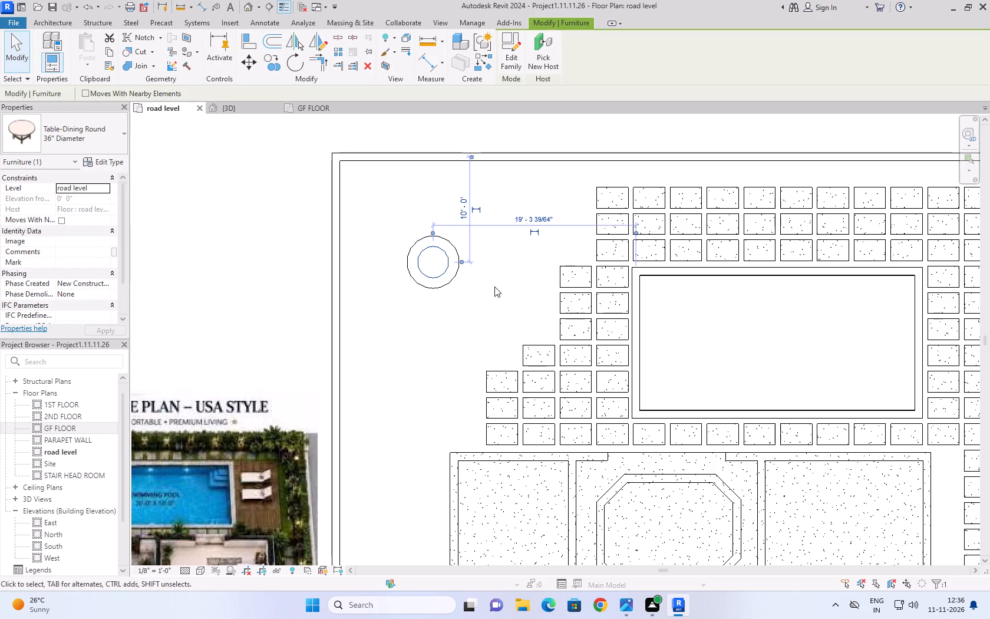
key("Delete")
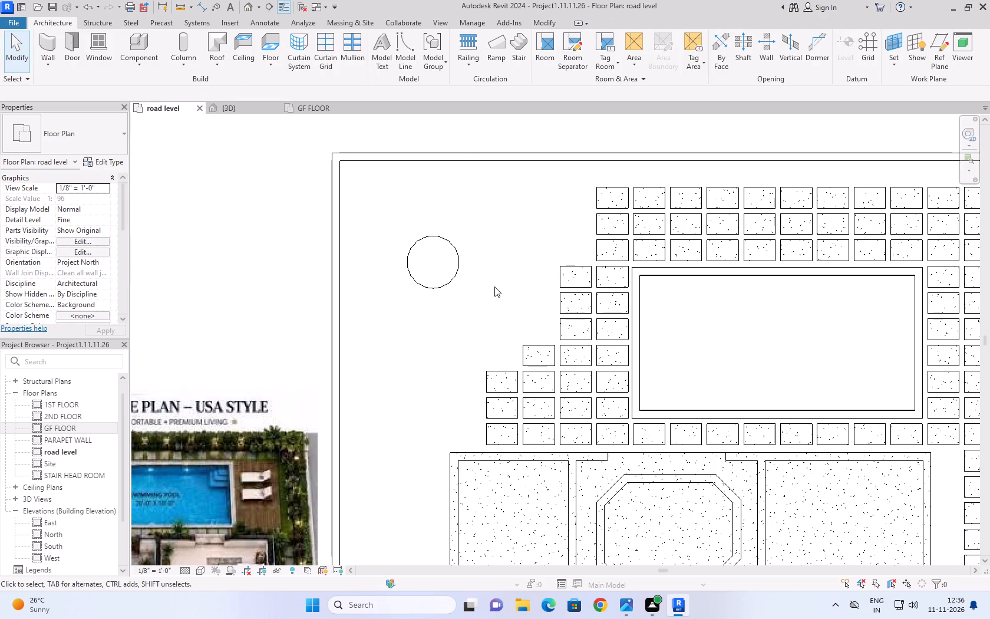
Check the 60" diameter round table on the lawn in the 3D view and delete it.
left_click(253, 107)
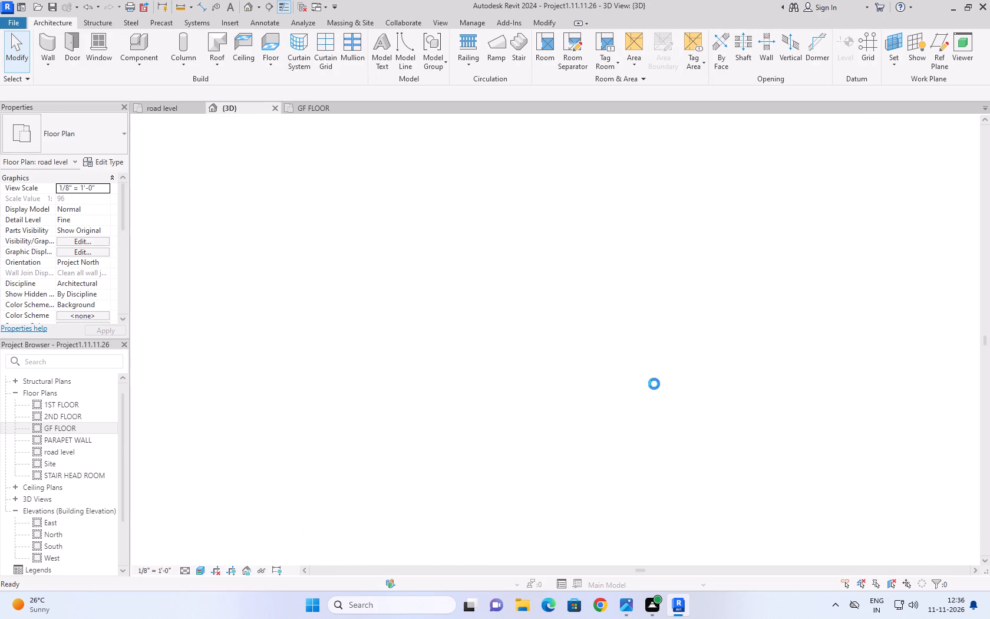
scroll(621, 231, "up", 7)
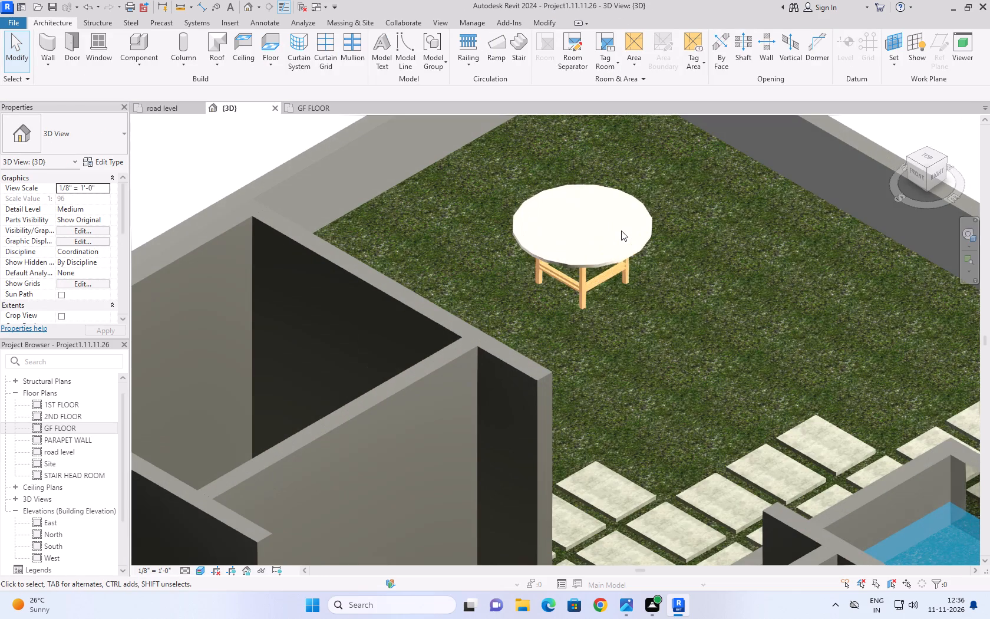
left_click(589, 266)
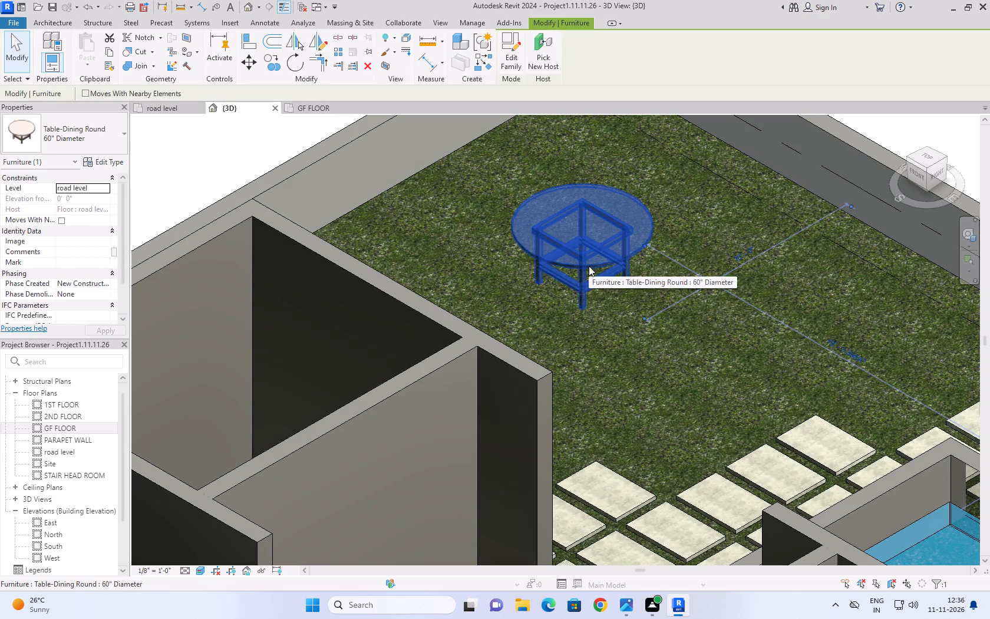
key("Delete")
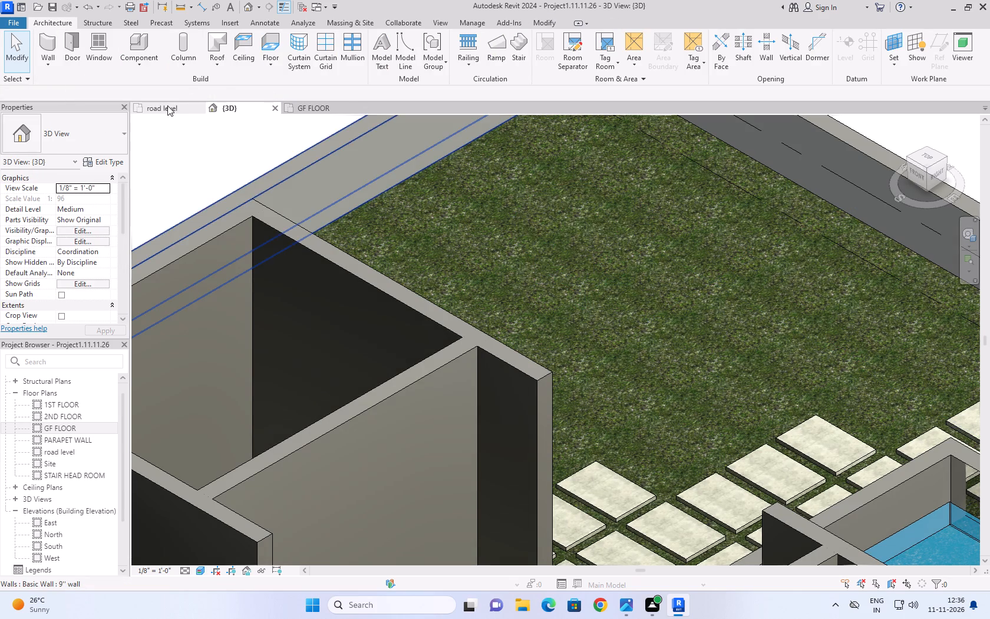
Load the Table-Dining Round w Chairs family from the Tables library for component placement on the road level plan.
left_click(167, 106)
scroll(367, 302, "down", 4)
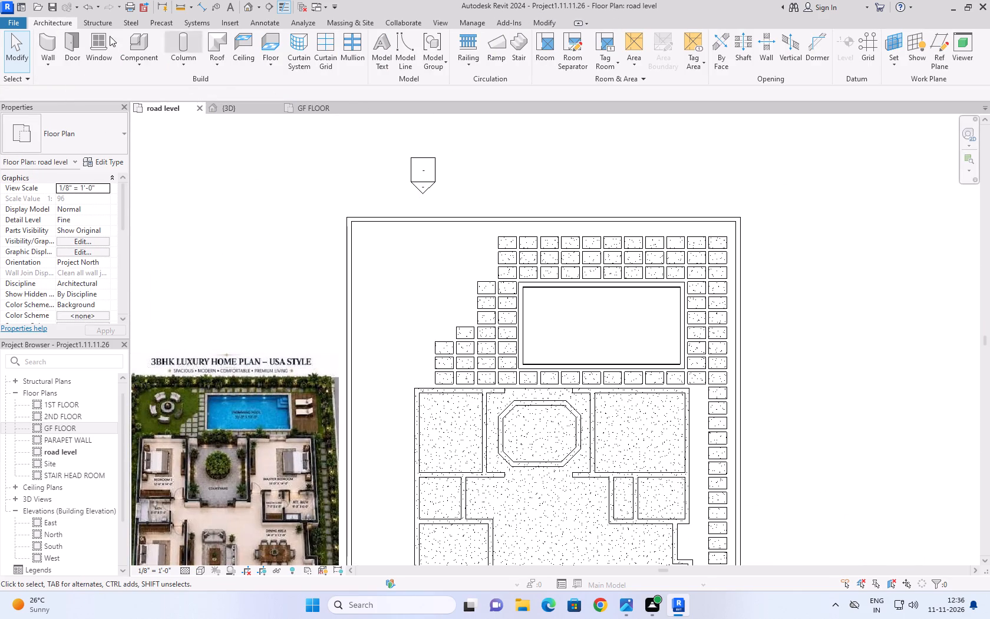
left_click(144, 58)
left_click(155, 87)
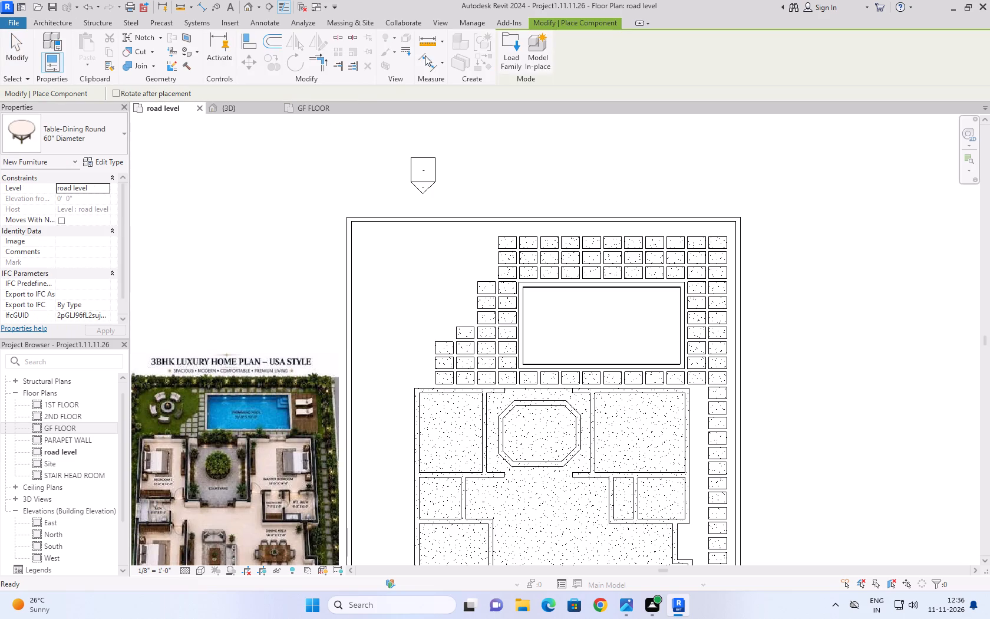
left_click(505, 34)
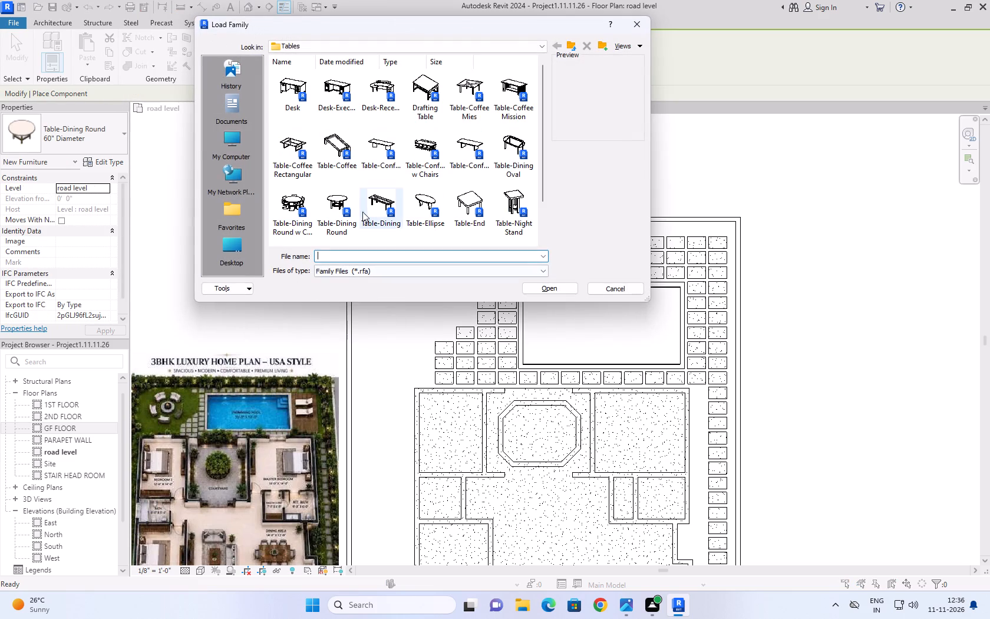
left_click(304, 207)
left_click(546, 288)
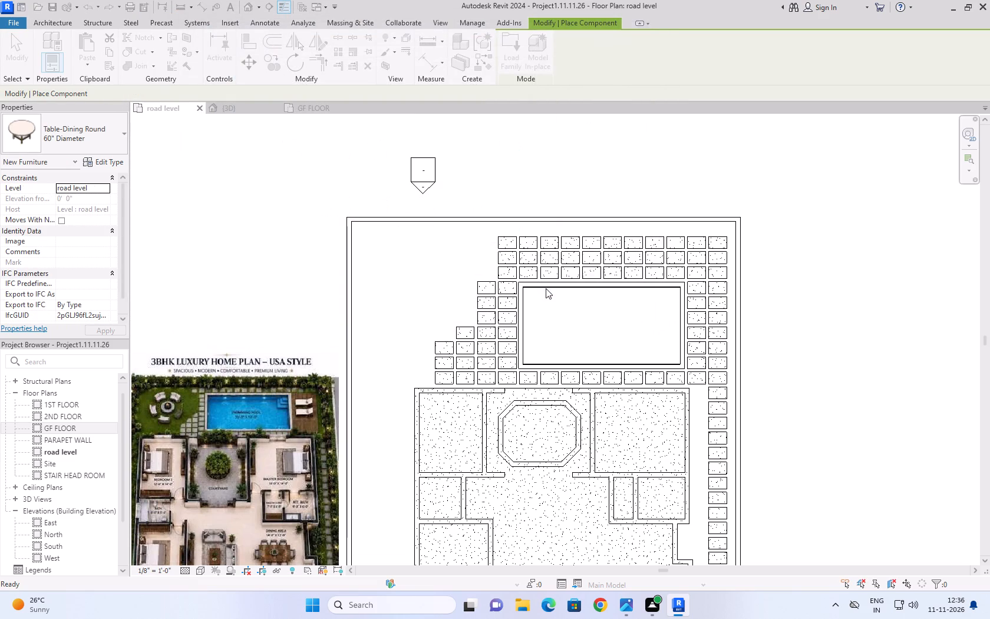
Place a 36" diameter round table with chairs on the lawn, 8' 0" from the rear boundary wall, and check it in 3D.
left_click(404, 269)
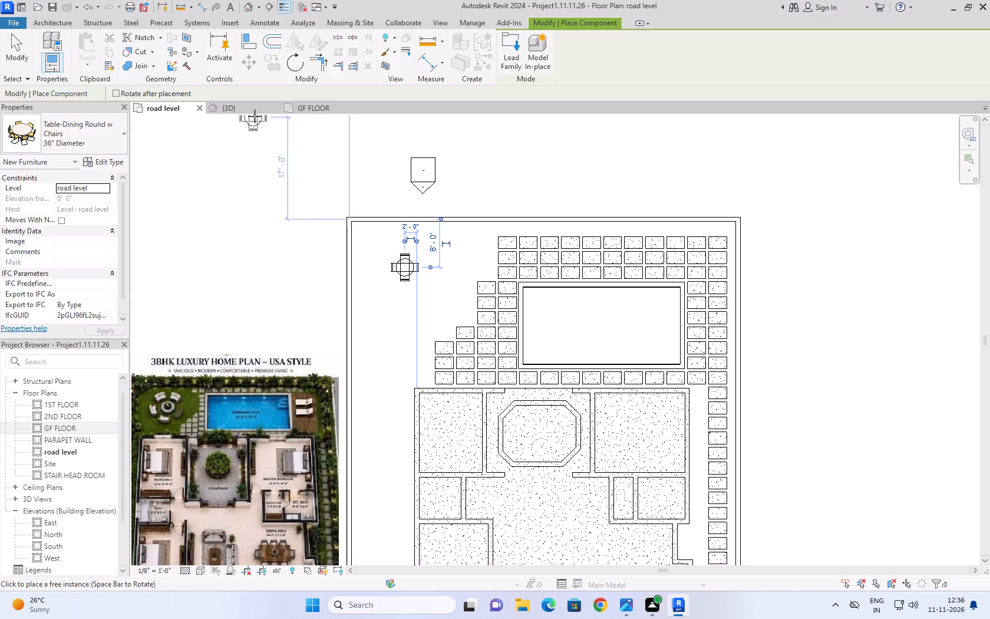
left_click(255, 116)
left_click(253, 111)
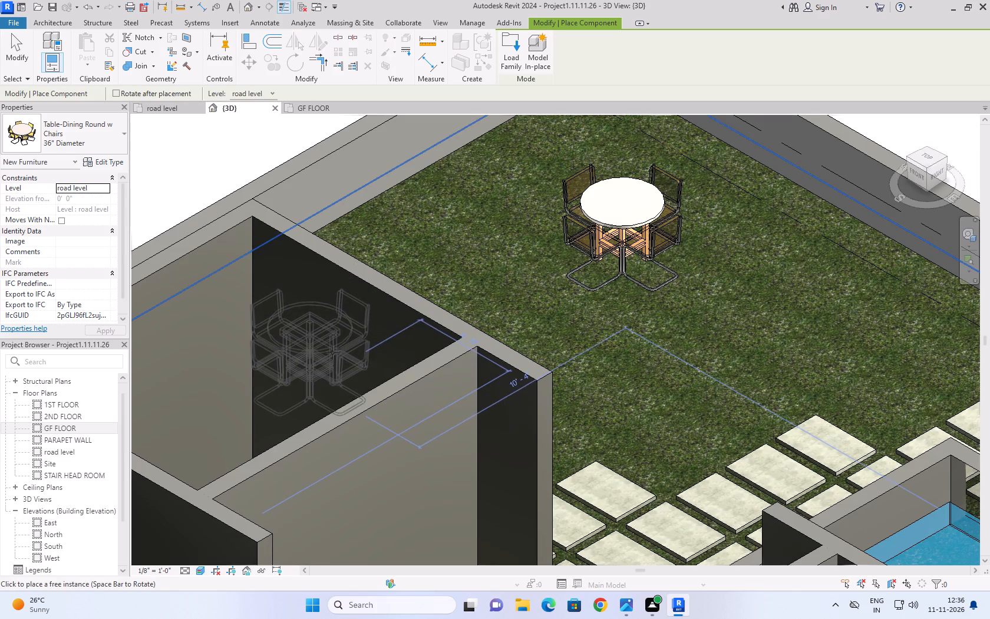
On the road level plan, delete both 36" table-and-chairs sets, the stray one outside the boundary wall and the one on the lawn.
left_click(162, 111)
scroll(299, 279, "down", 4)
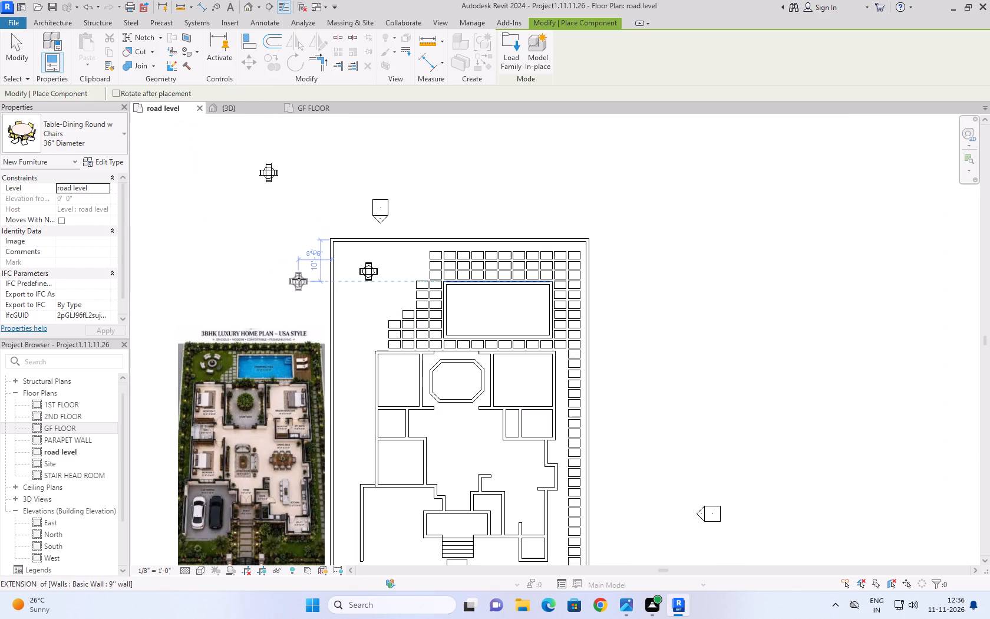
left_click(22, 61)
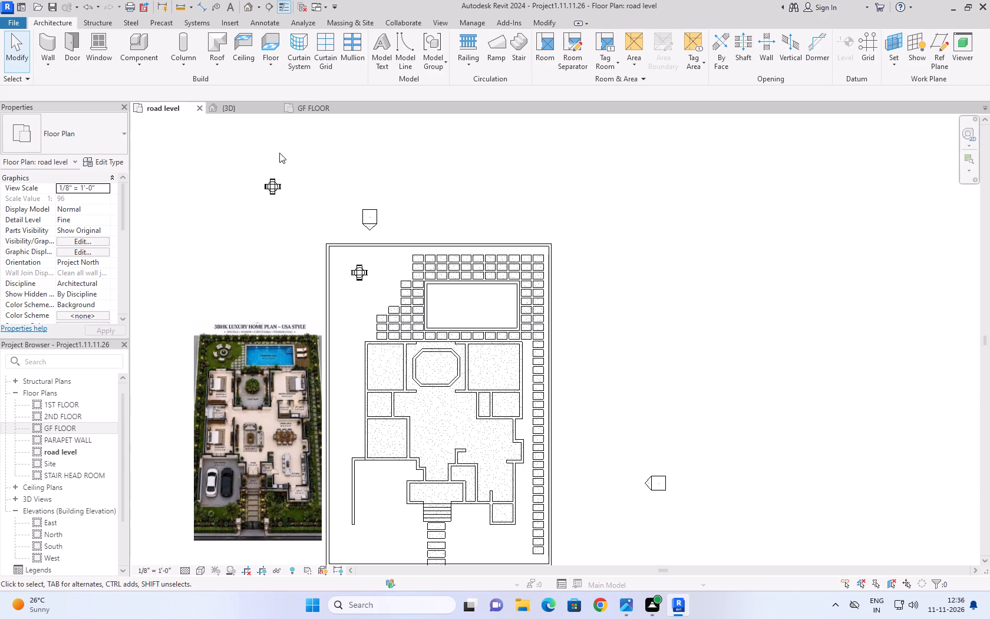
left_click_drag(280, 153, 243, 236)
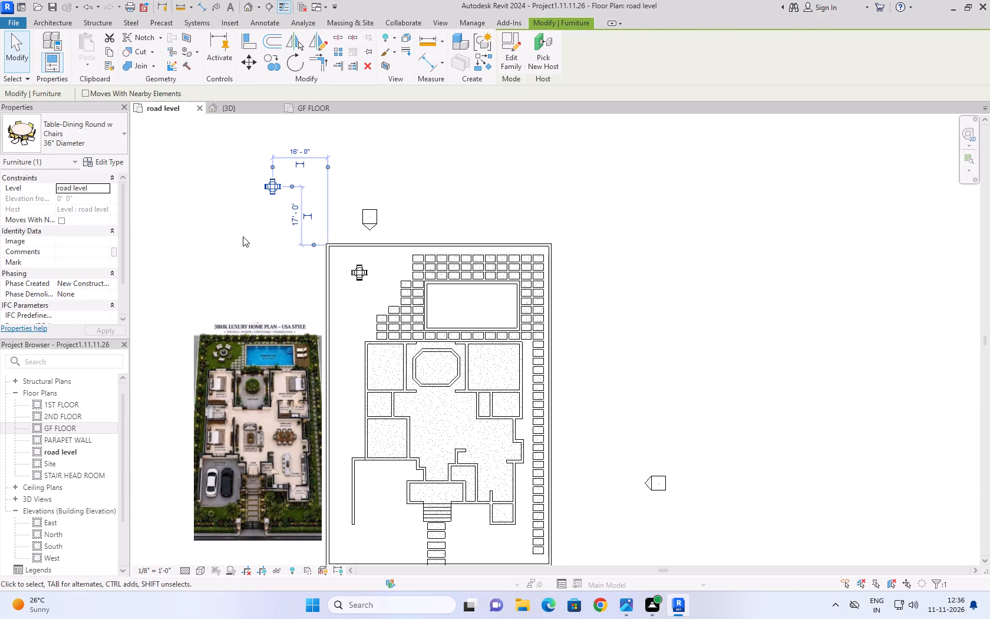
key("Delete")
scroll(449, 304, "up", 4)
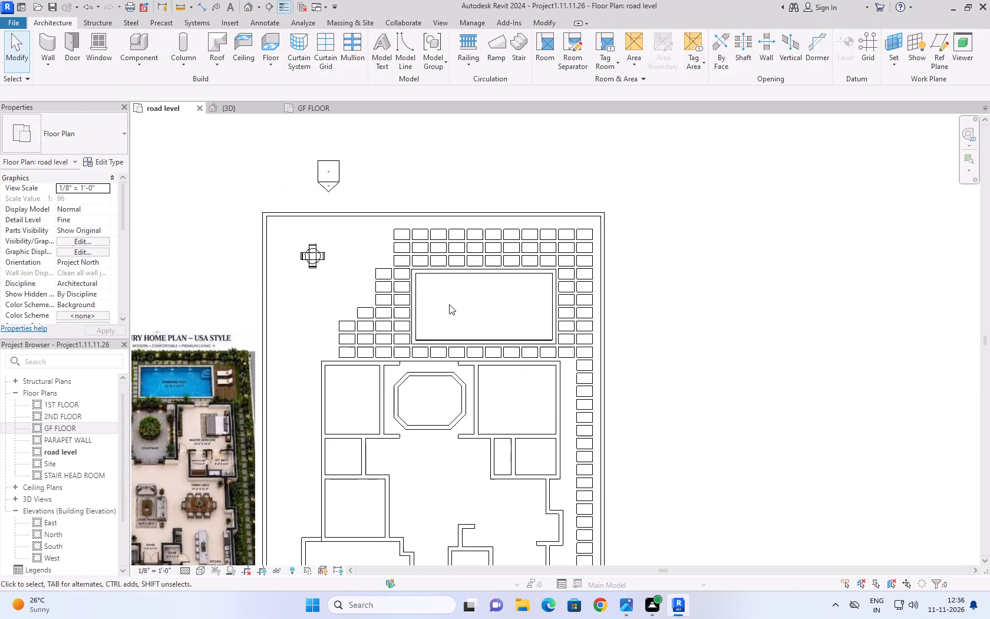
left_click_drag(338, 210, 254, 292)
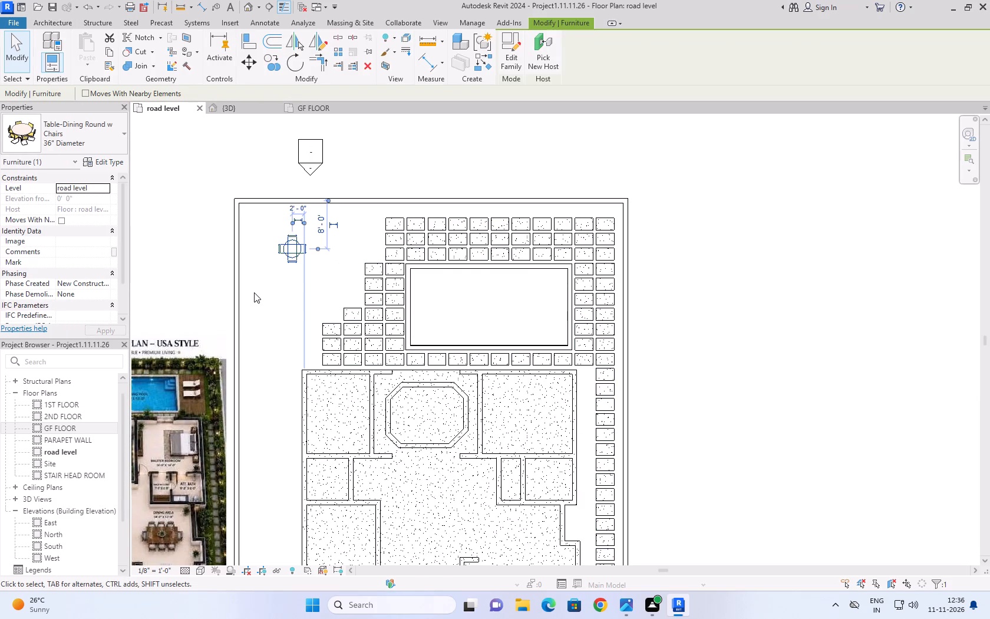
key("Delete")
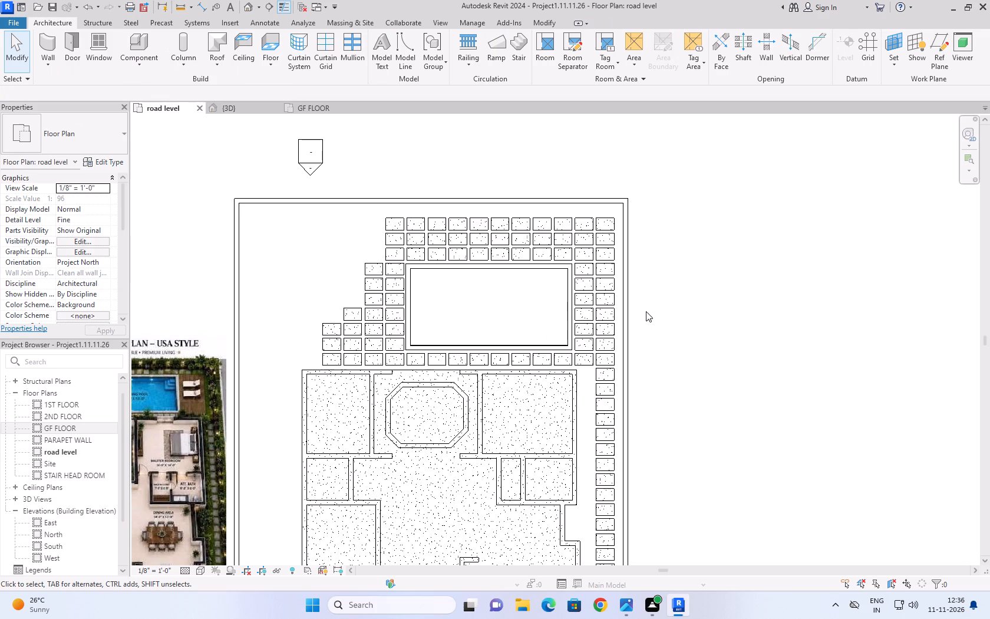
Examine the round garden seating area beside the pool on the reference plan image.
left_click(256, 107)
left_click(157, 108)
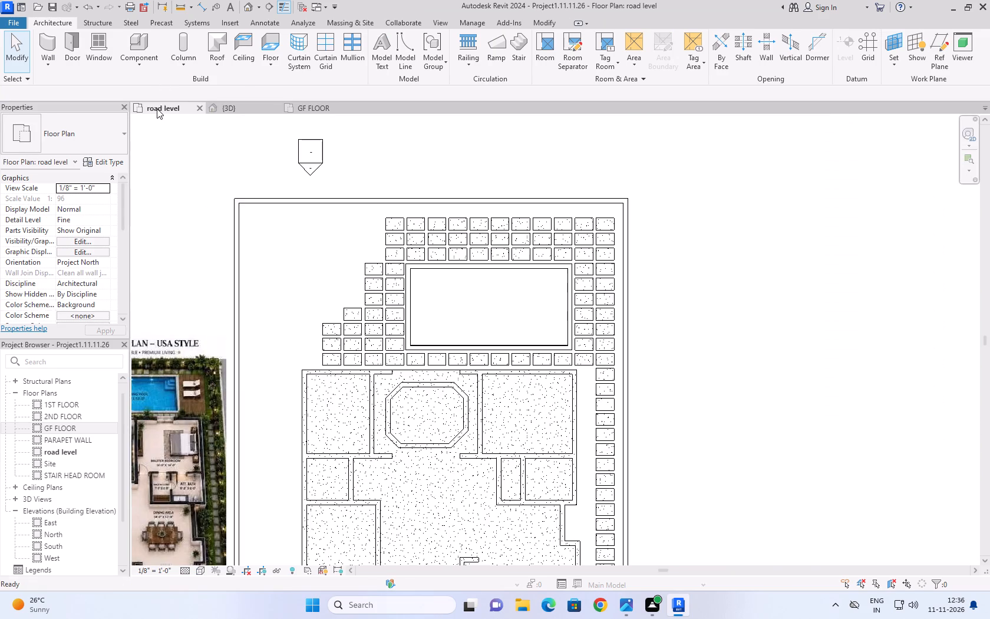
scroll(292, 230, "down", 3)
scroll(247, 324, "down", 2)
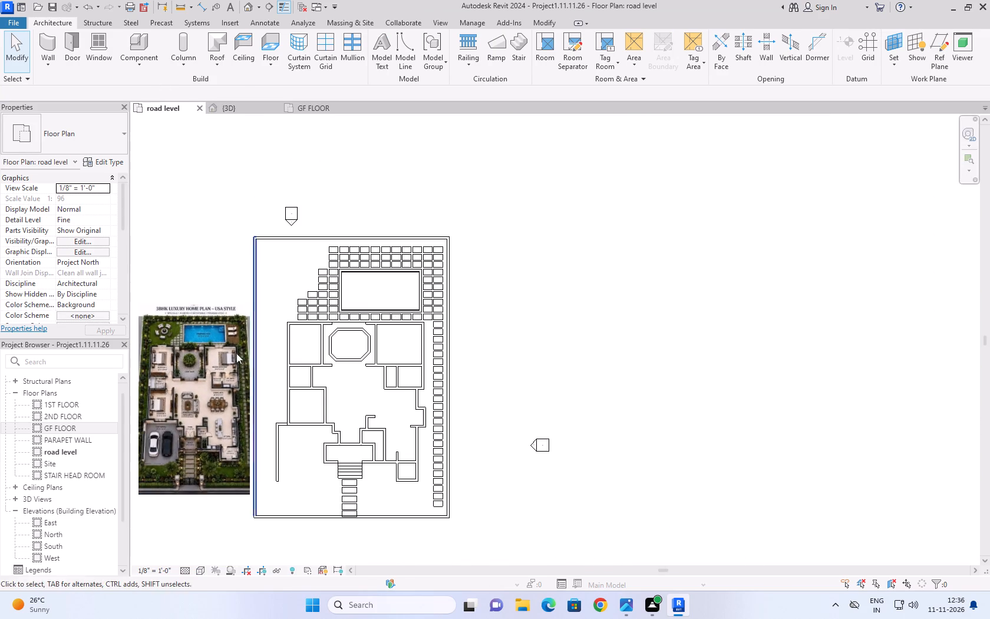
scroll(201, 334, "up", 5)
scroll(350, 313, "down", 1)
middle_click_drag(350, 313, 513, 348)
scroll(301, 358, "up", 4)
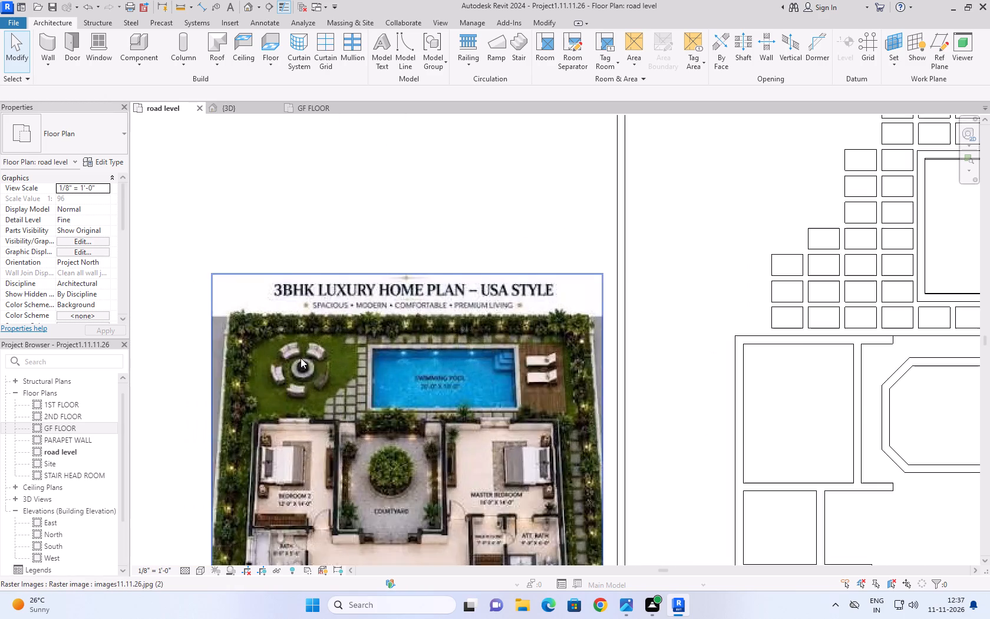
scroll(301, 358, "up", 6)
scroll(243, 340, "down", 8)
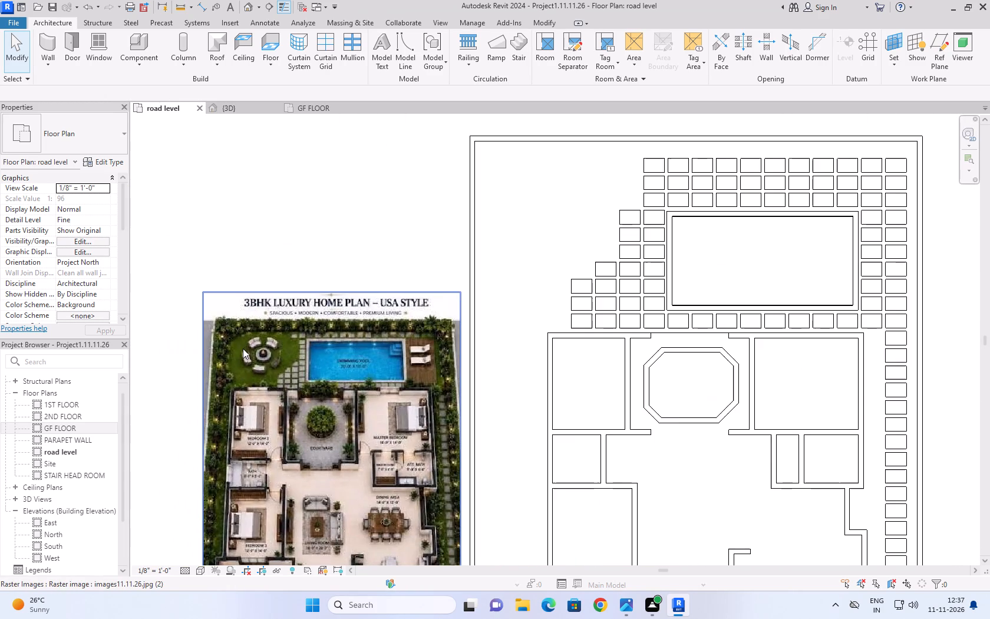
Choose Table-Dining Round again and place its 84" diameter type on the lawn beside the pool, 10' 6" from the rear boundary wall.
left_click(140, 60)
left_click(148, 75)
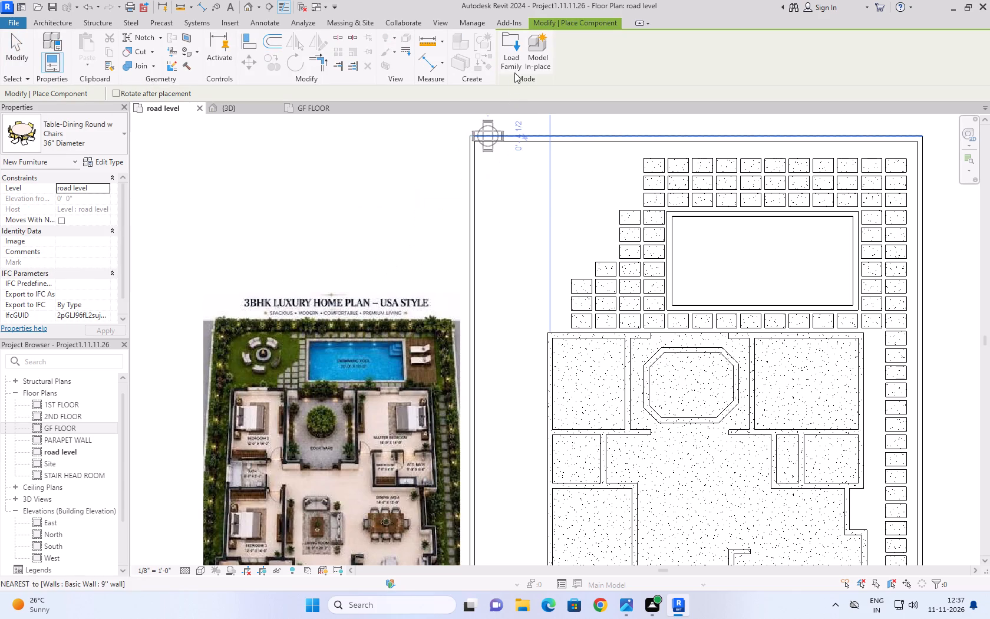
left_click(513, 52)
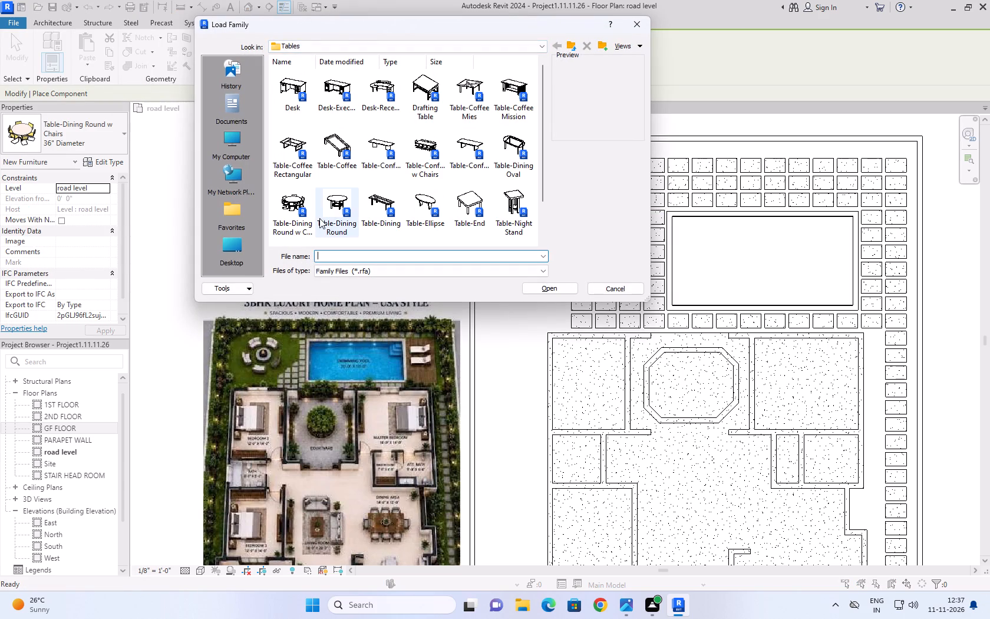
left_click(341, 200)
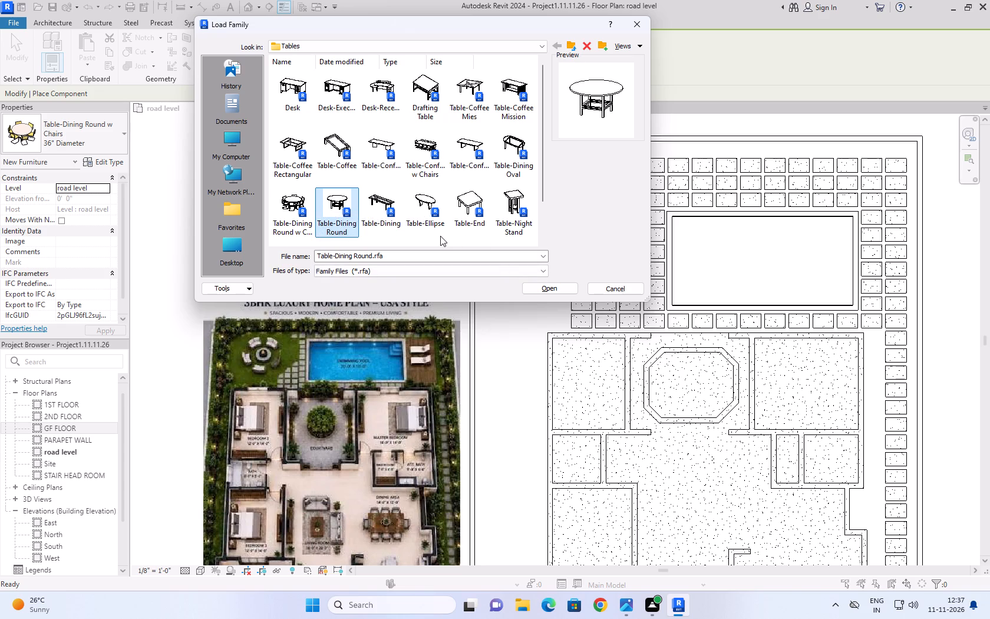
double_click(538, 279)
left_click(539, 284)
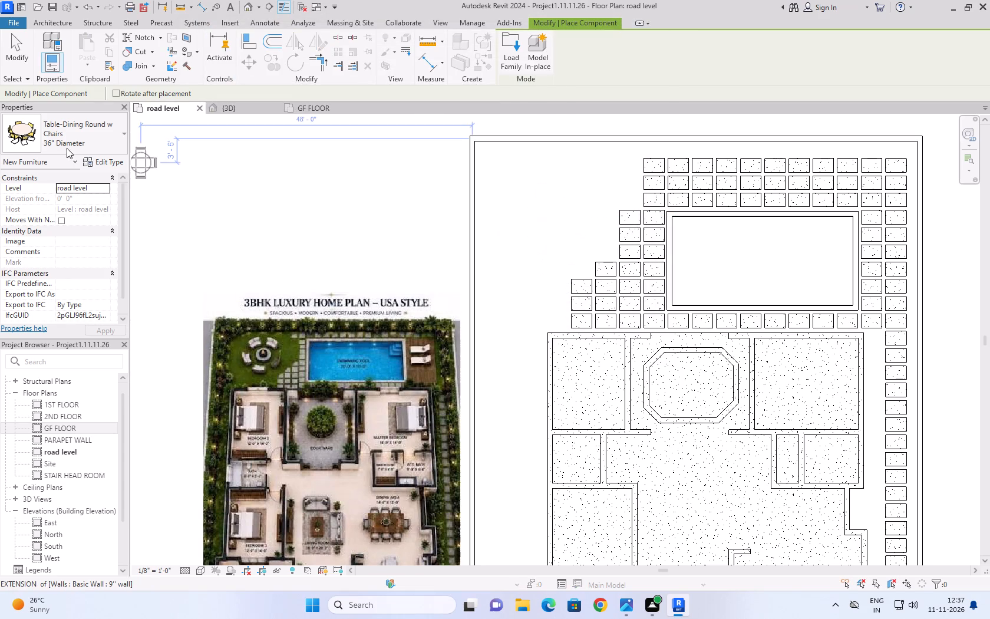
left_click(27, 130)
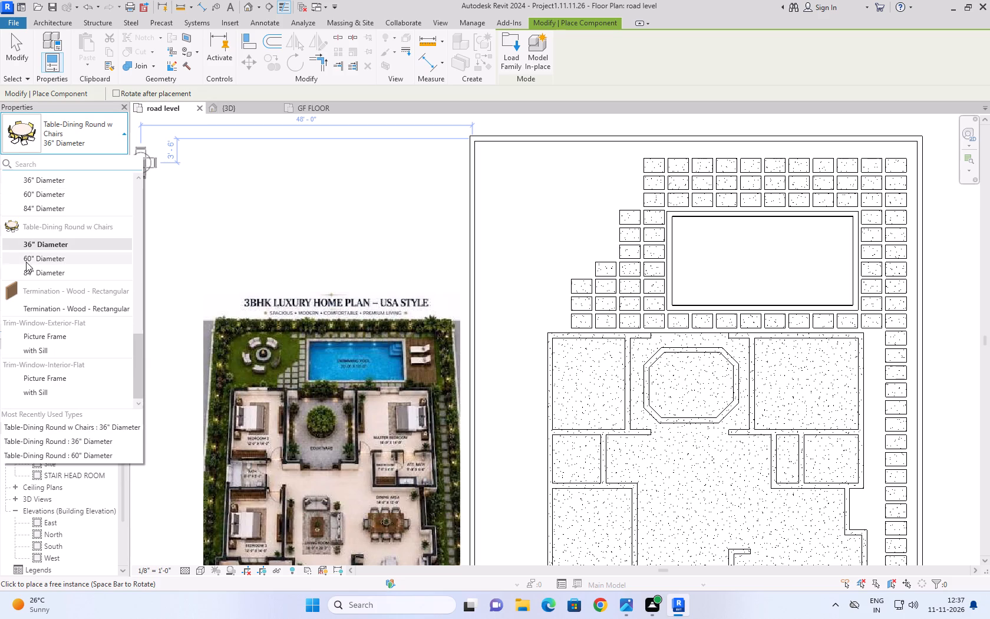
scroll(44, 198, "up", 3)
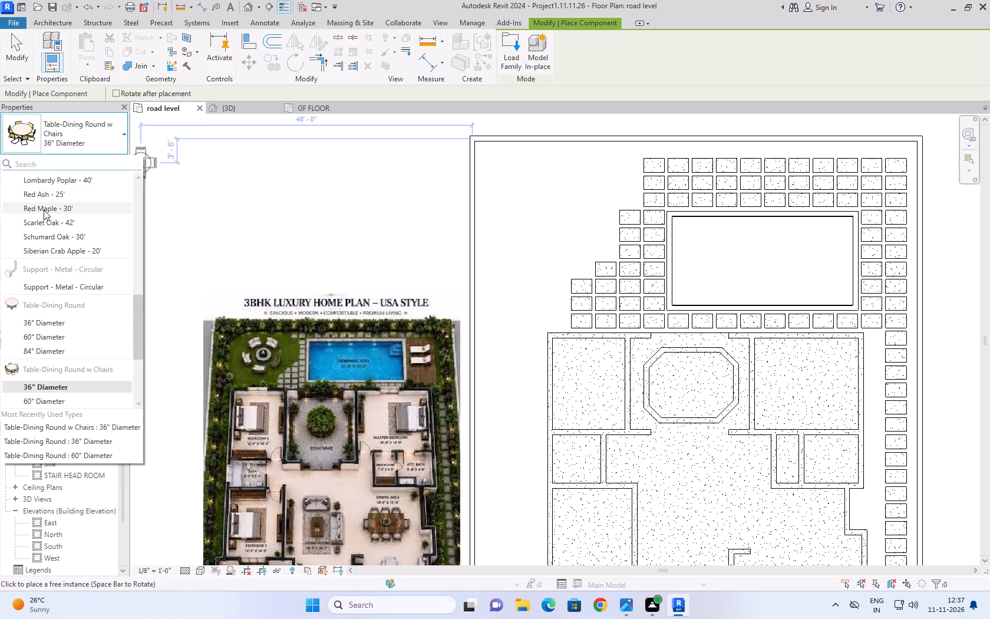
left_click(33, 351)
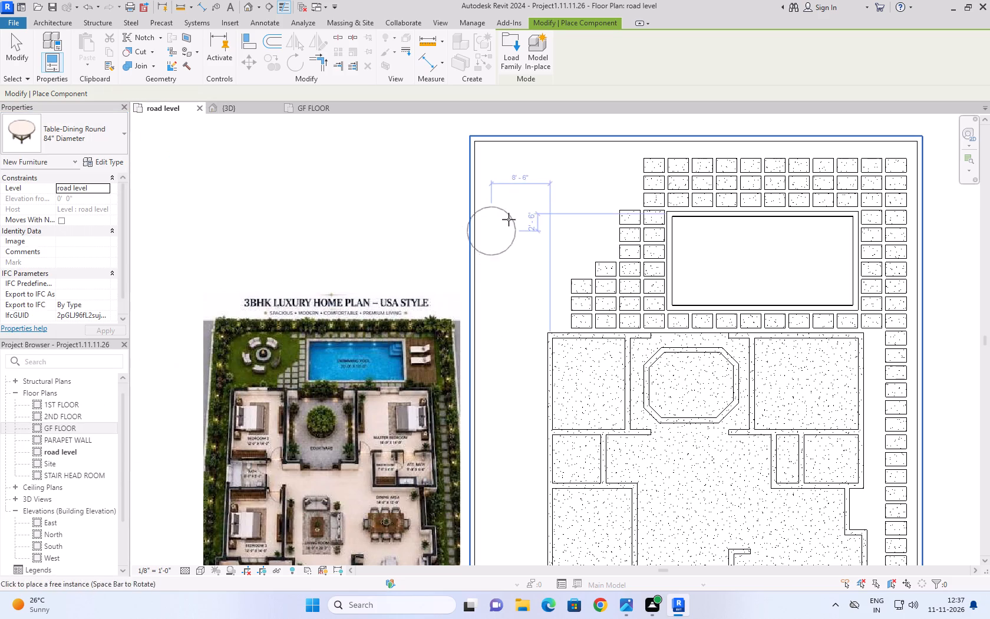
left_click(544, 210)
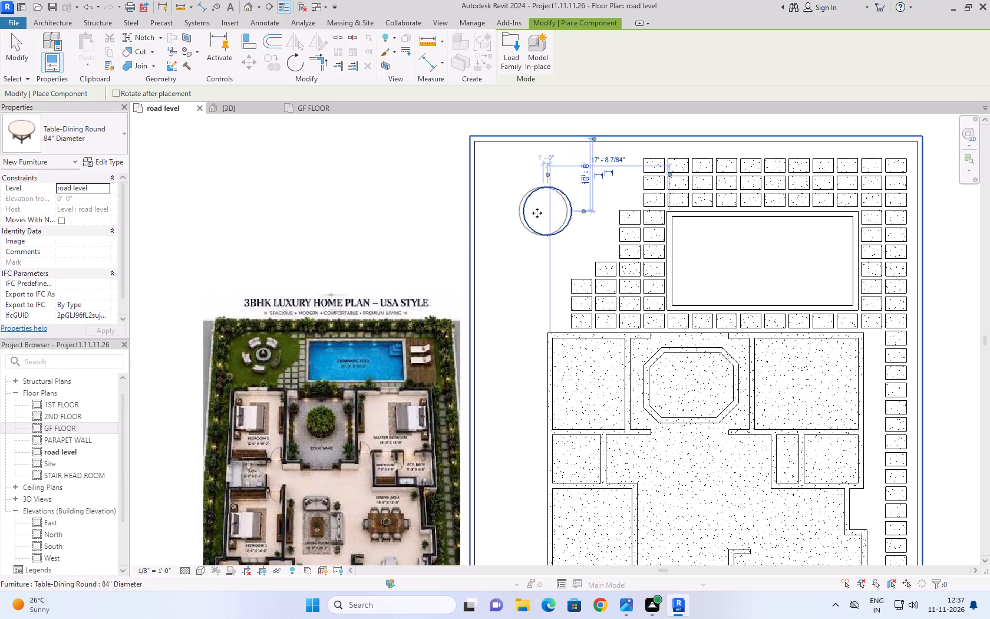
Look through the loaded component types for furniture suited to the garden seating area, and end the table placement.
left_click(32, 138)
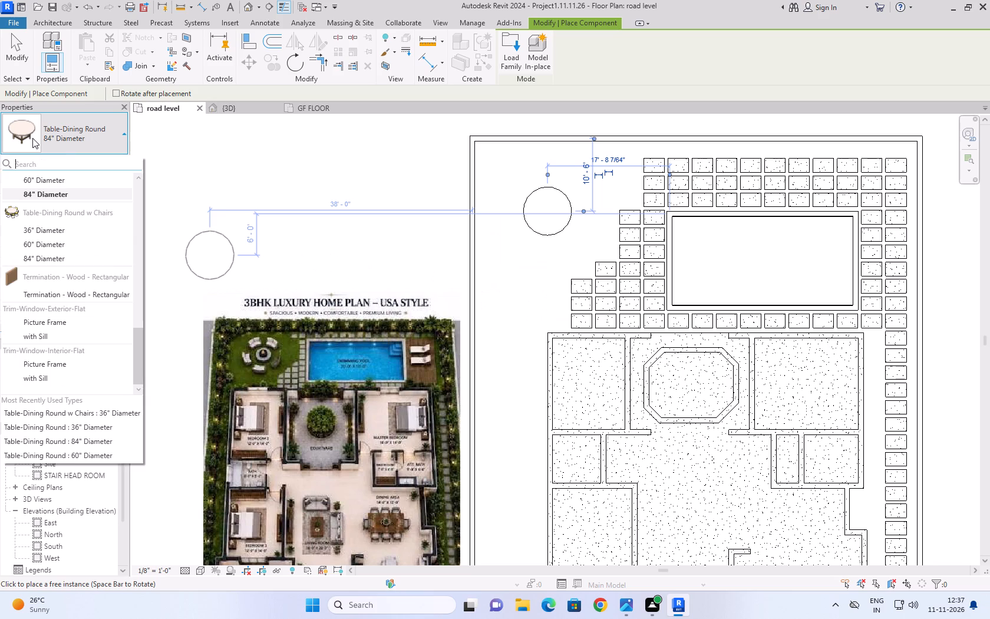
scroll(32, 138, "down", 2)
scroll(57, 325, "down", 3)
scroll(57, 325, "up", 5)
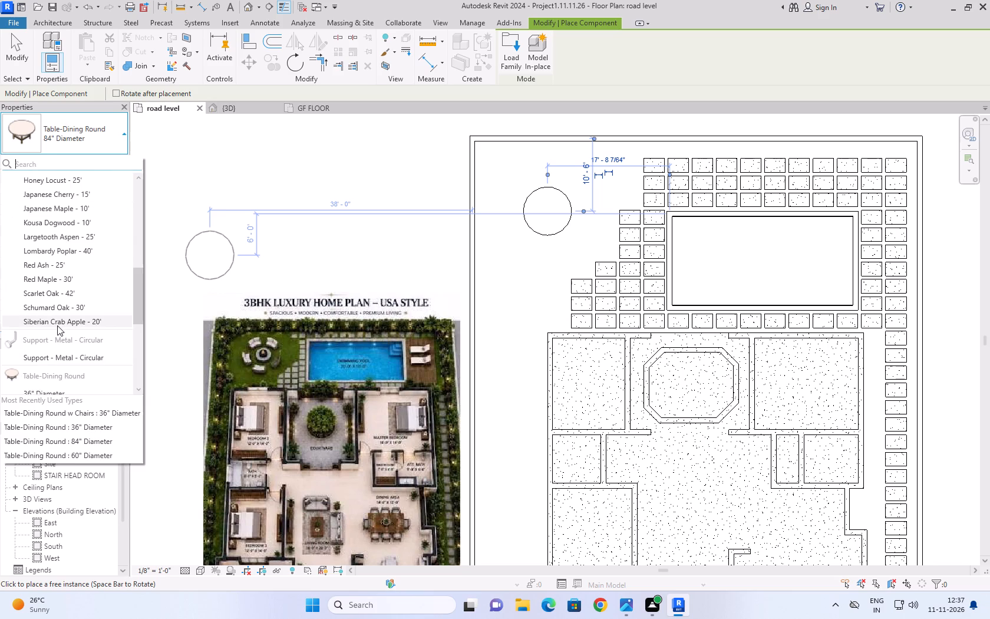
scroll(61, 320, "up", 14)
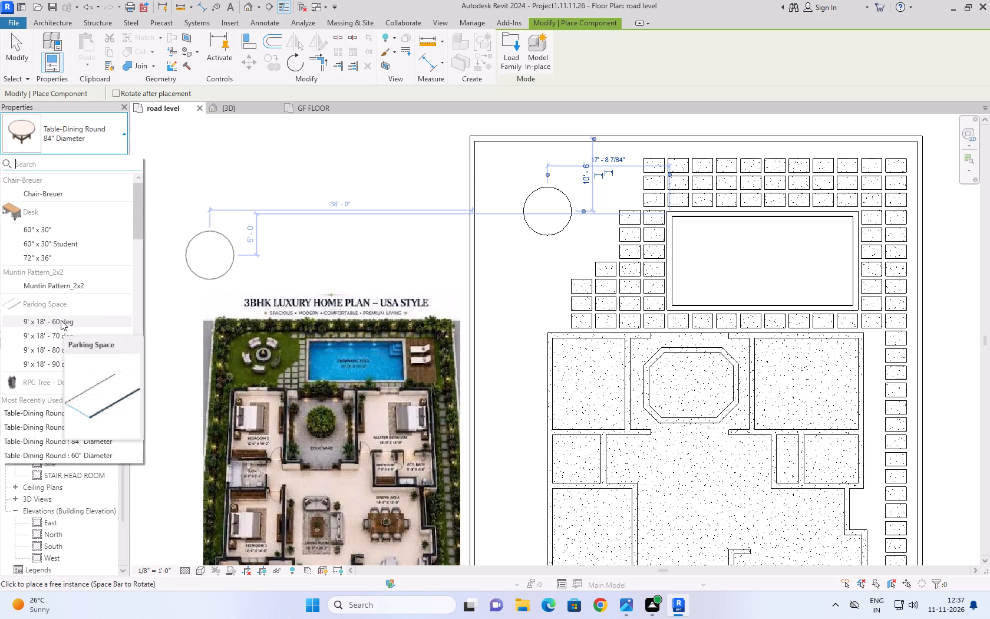
left_click(105, 129)
left_click(14, 35)
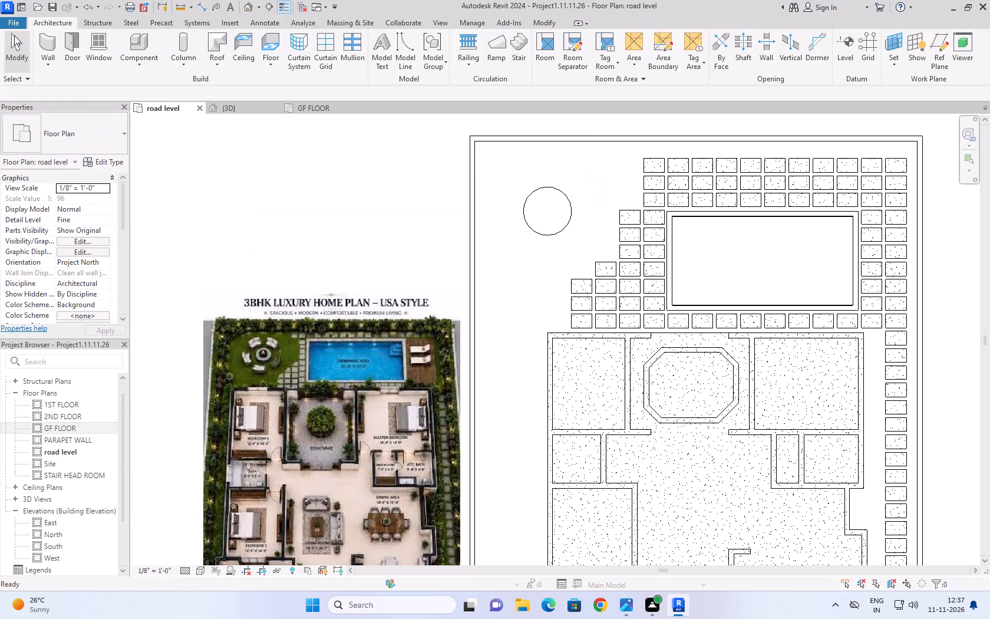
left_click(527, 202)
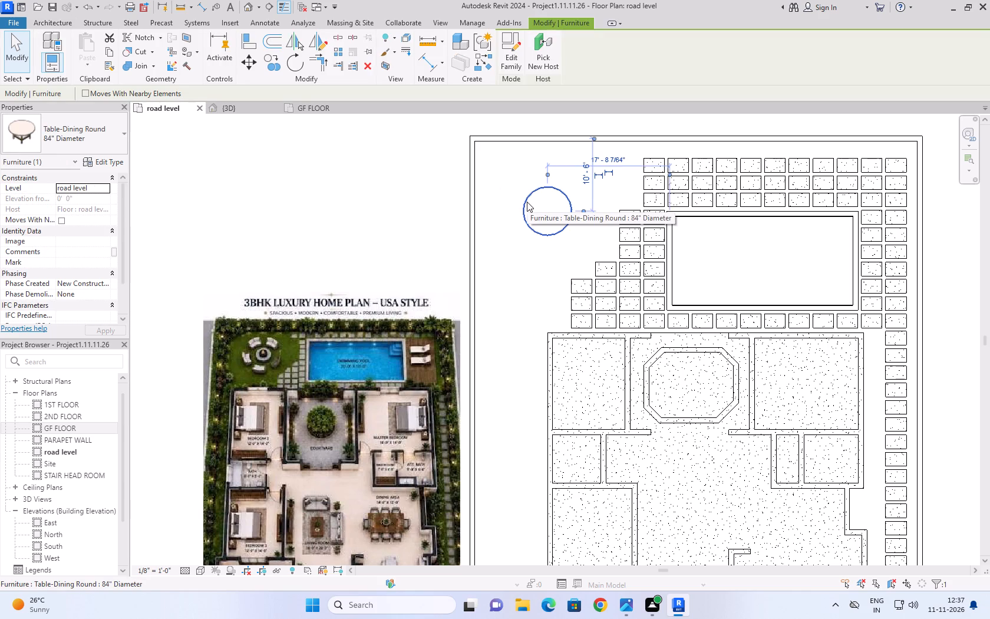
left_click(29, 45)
Start placing another component on the road level plan.
left_click(138, 71)
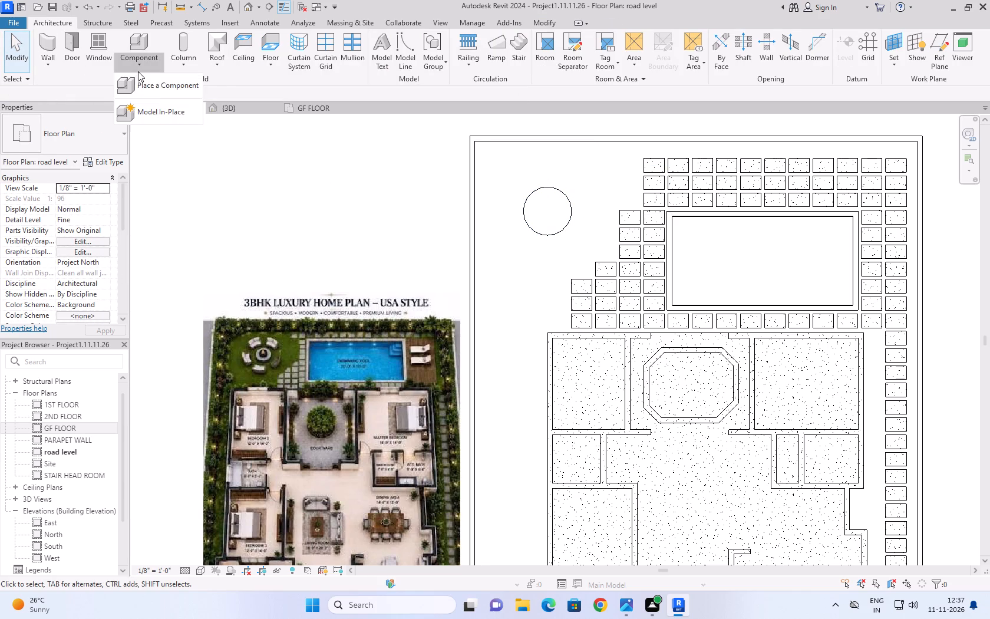
left_click(154, 94)
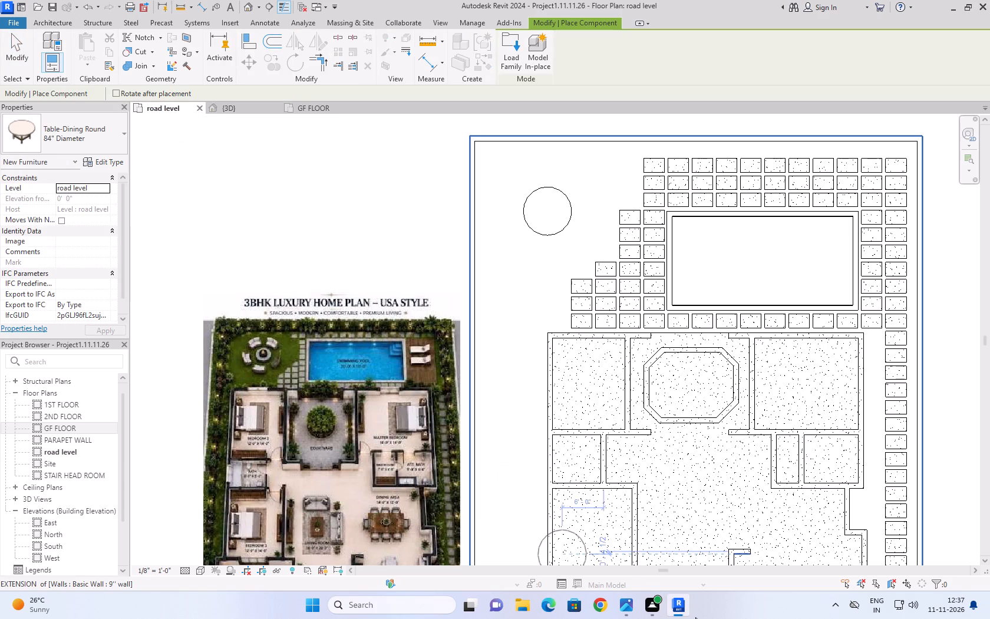
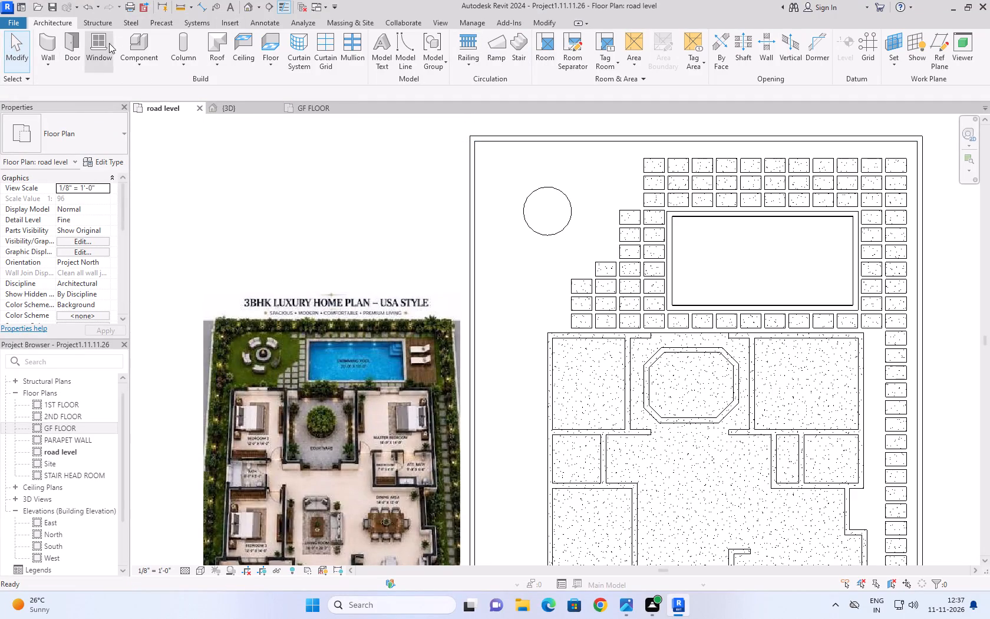
Load the Chair-Viper family from the Furniture library's Seating folder for placement as a component.
left_click(125, 65)
left_click(150, 94)
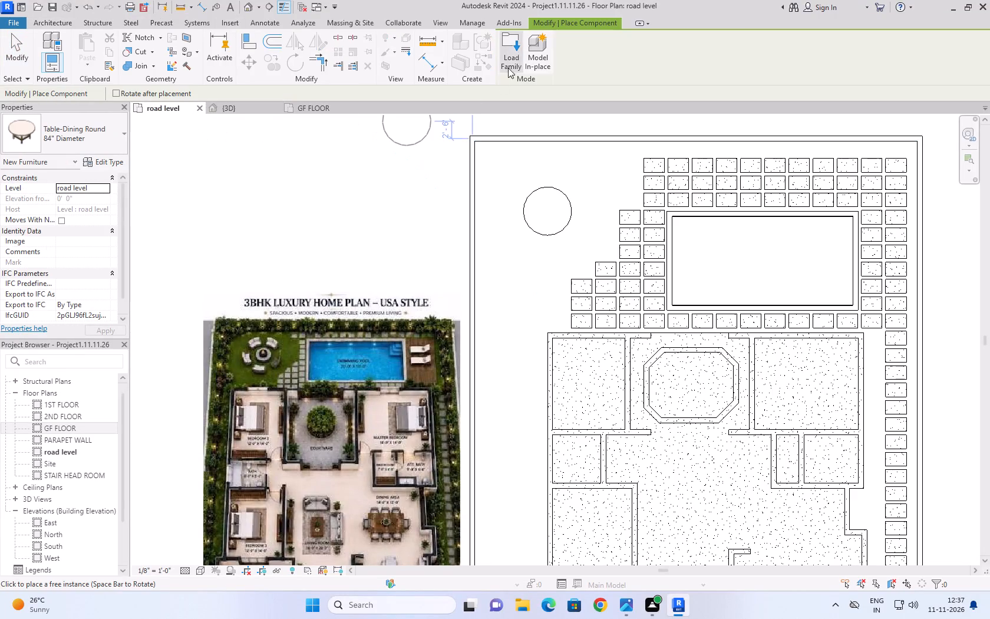
left_click(521, 41)
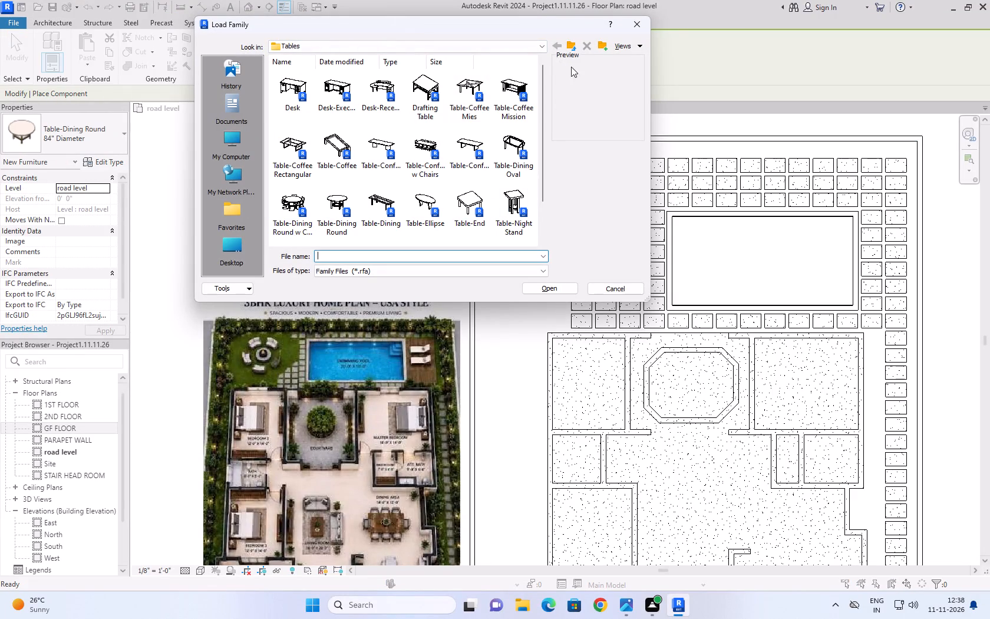
left_click(575, 47)
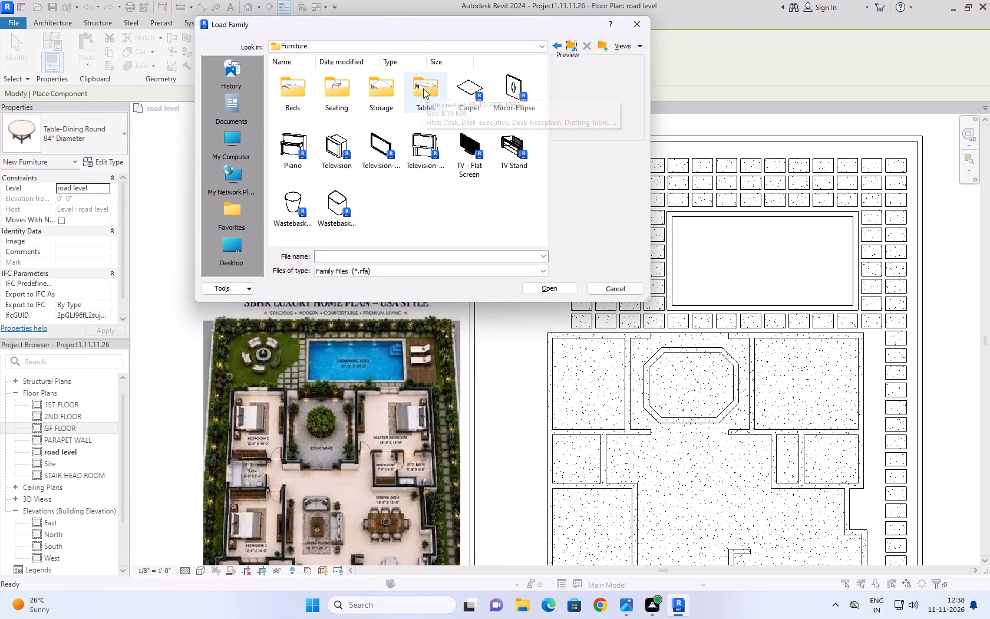
double_click(349, 87)
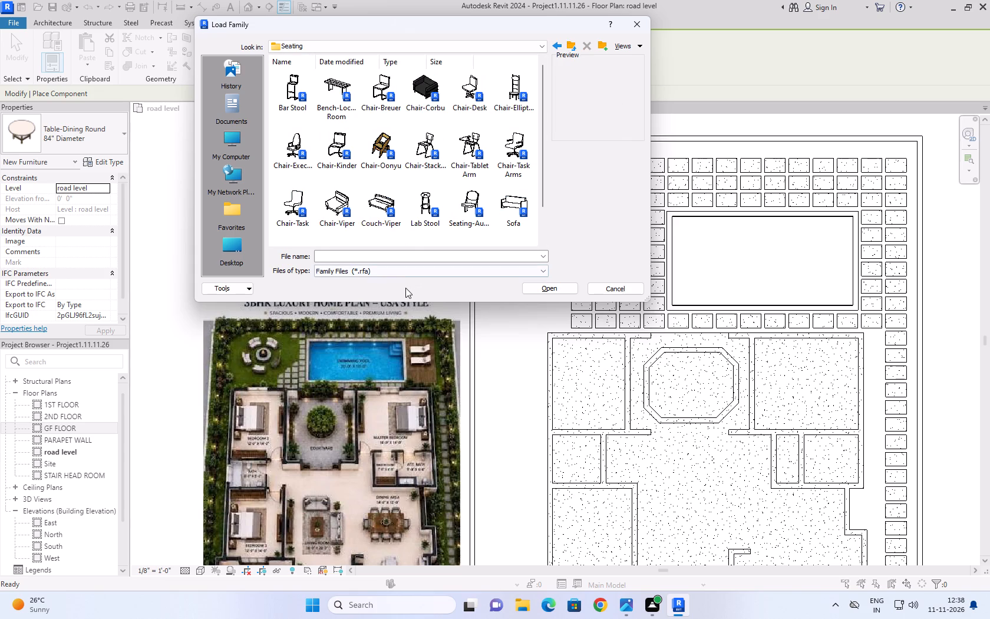
left_click(295, 207)
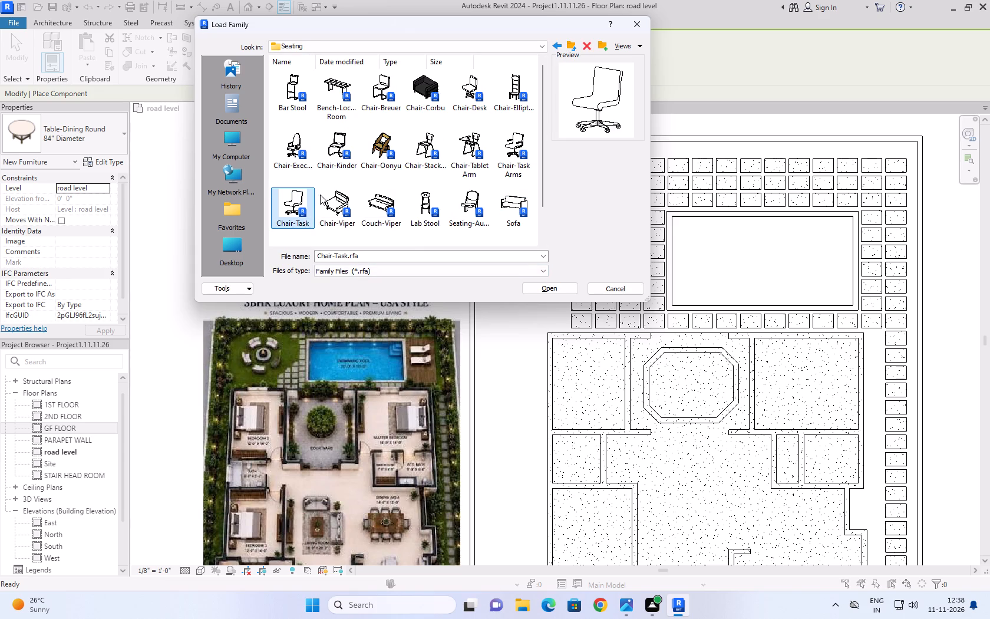
left_click(324, 195)
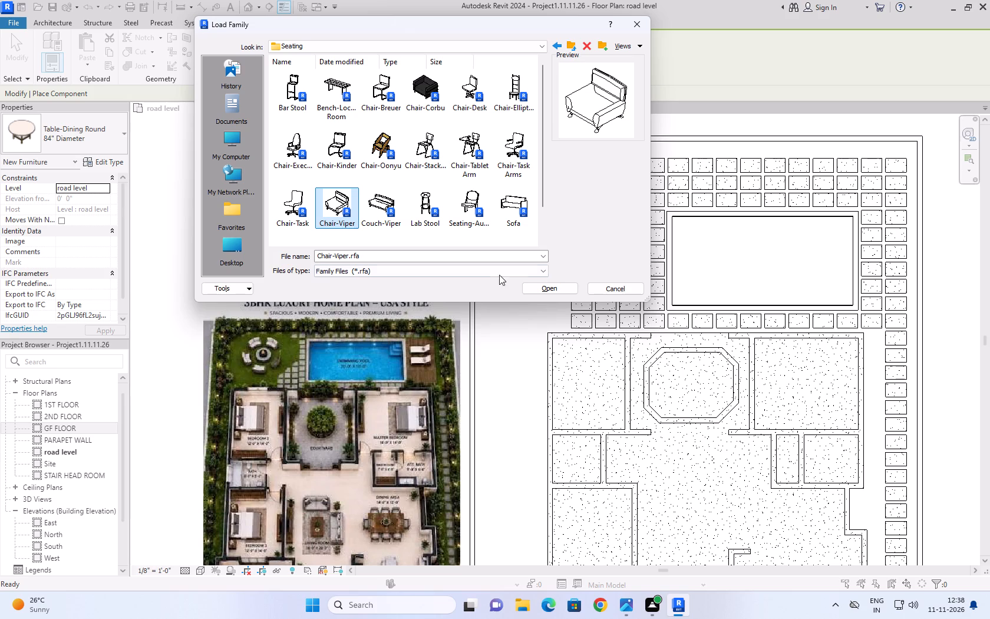
left_click(527, 288)
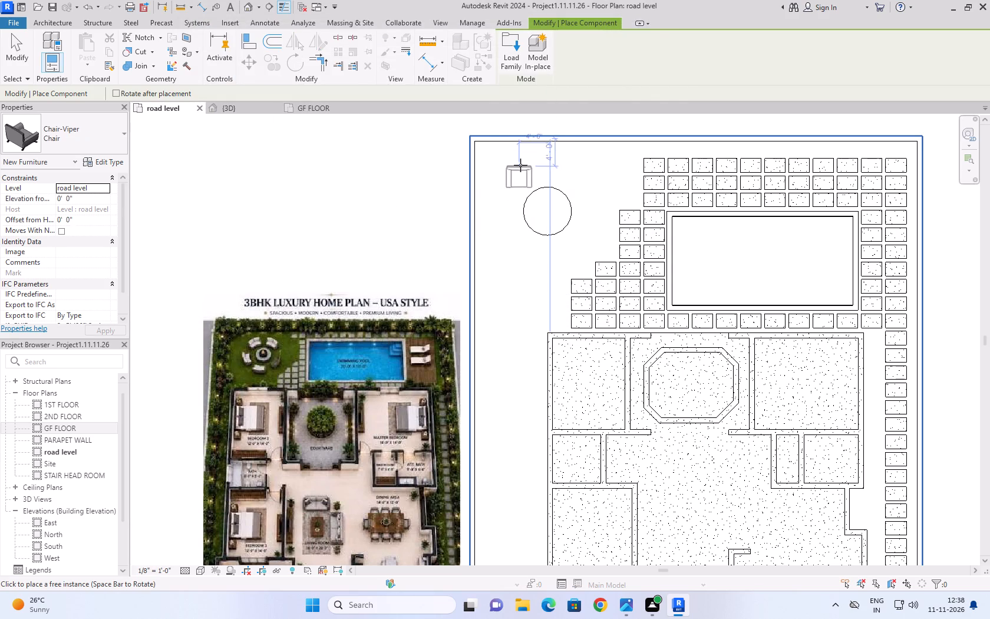
Place a Chair-Viper south of the round table, facing it, about 9'-6" north of the house wall.
key("space")
key("space")
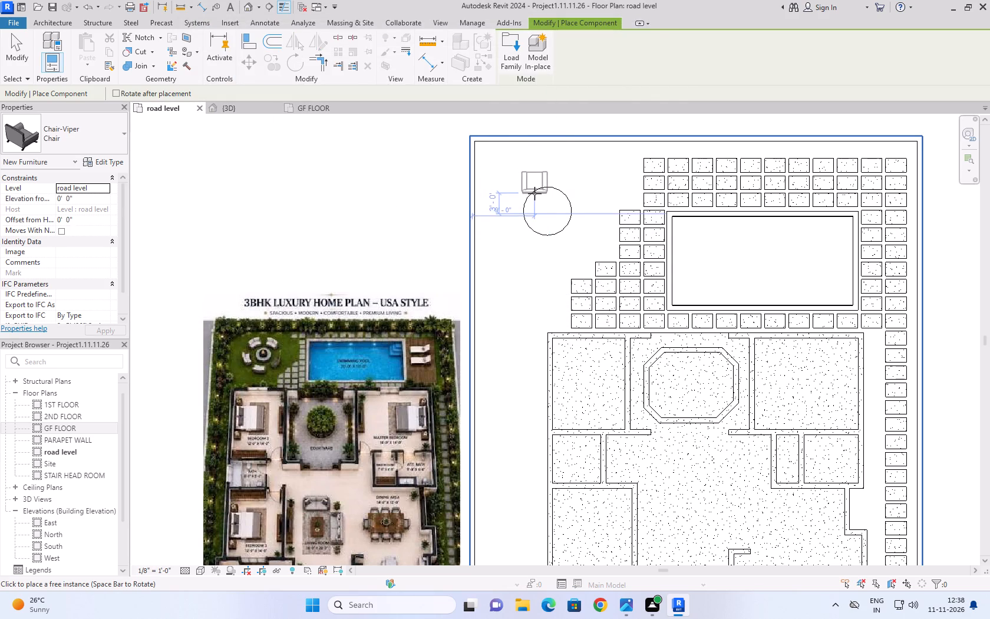
key("space")
key("space")
key("space")
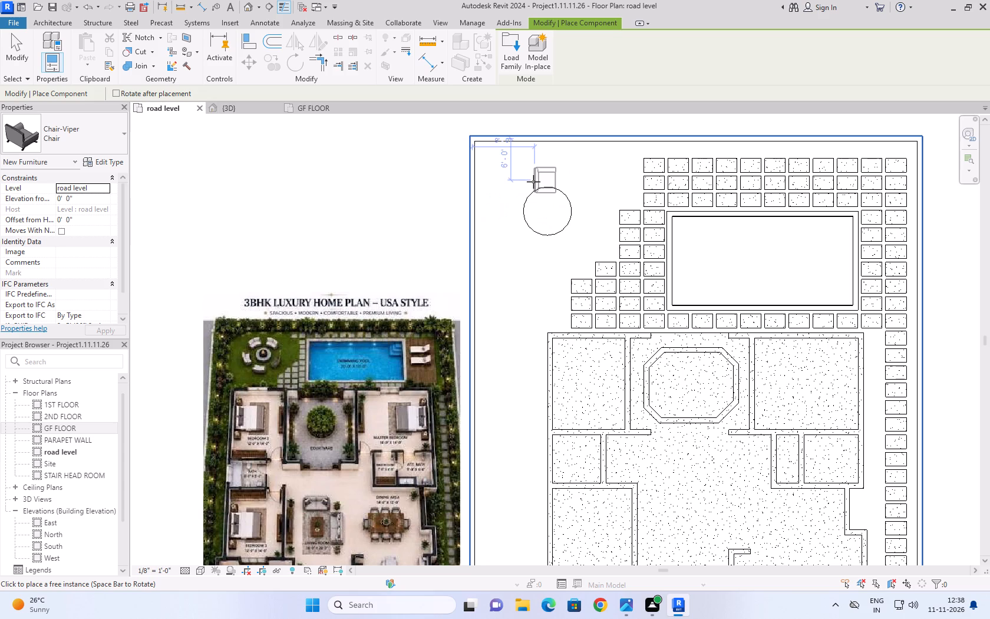
key("space")
key("space")
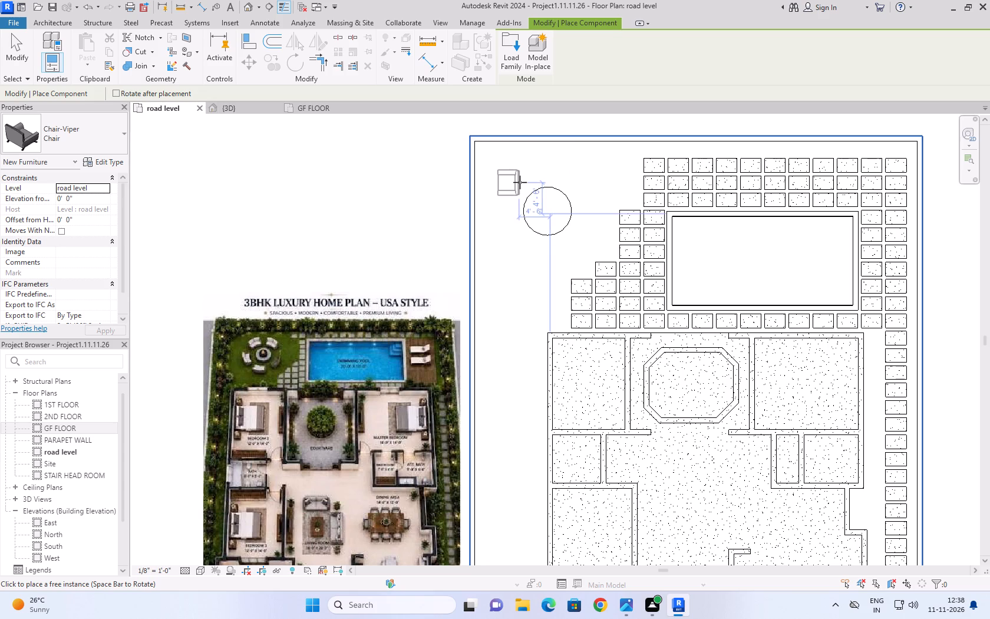
key("space")
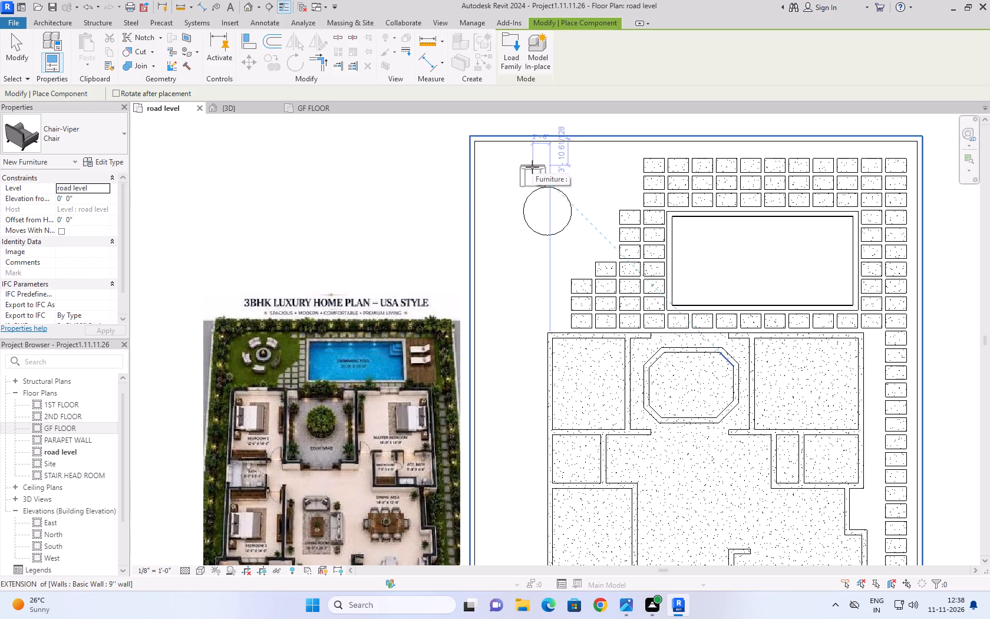
key("space")
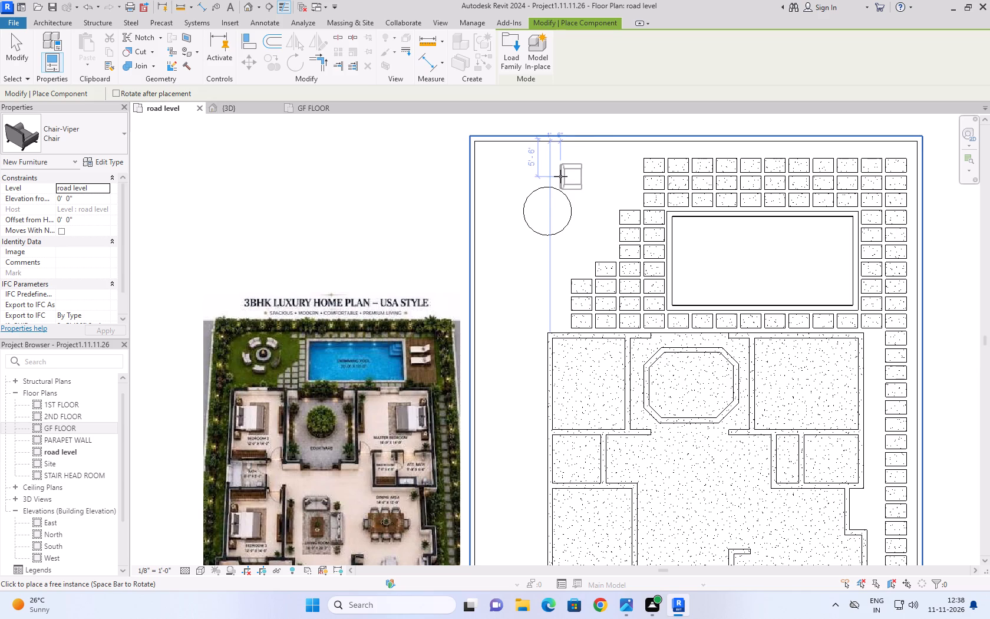
key("space")
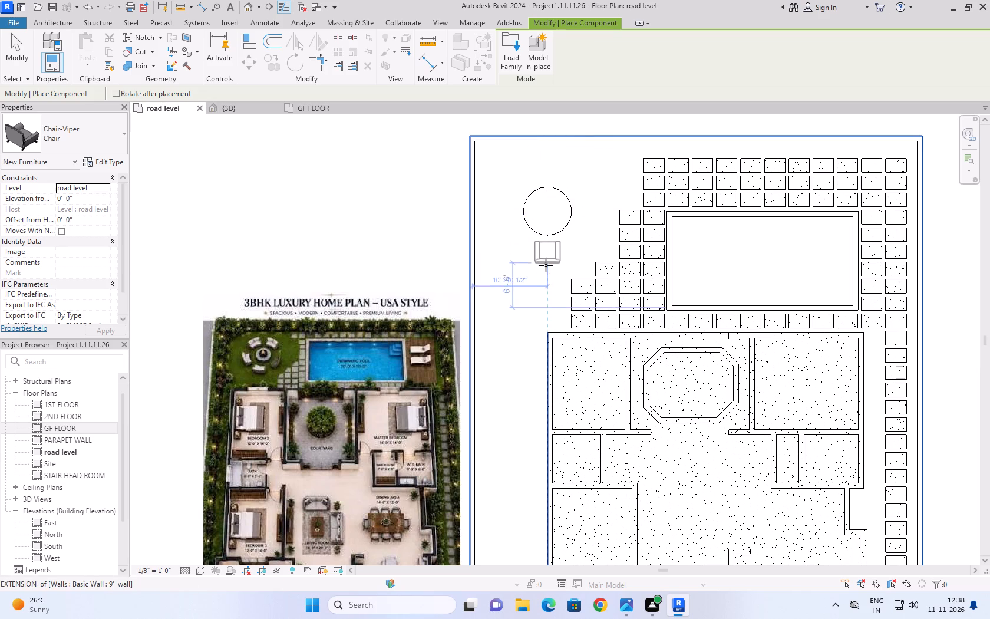
left_click(546, 268)
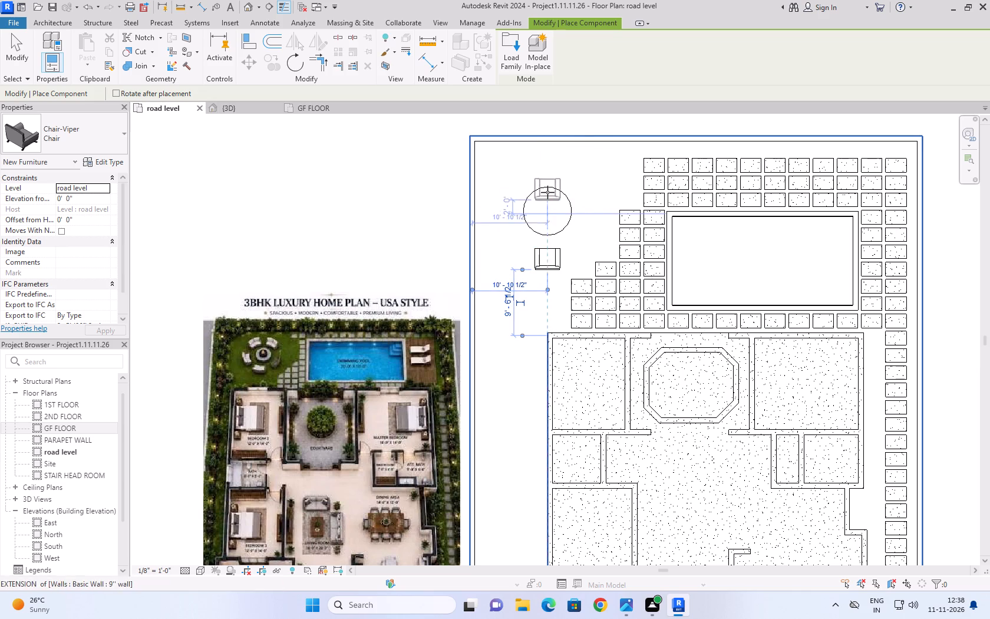
Place a second Chair-Viper north of the round table, facing it, about 3'-0" from the north boundary wall.
key("space")
key("space")
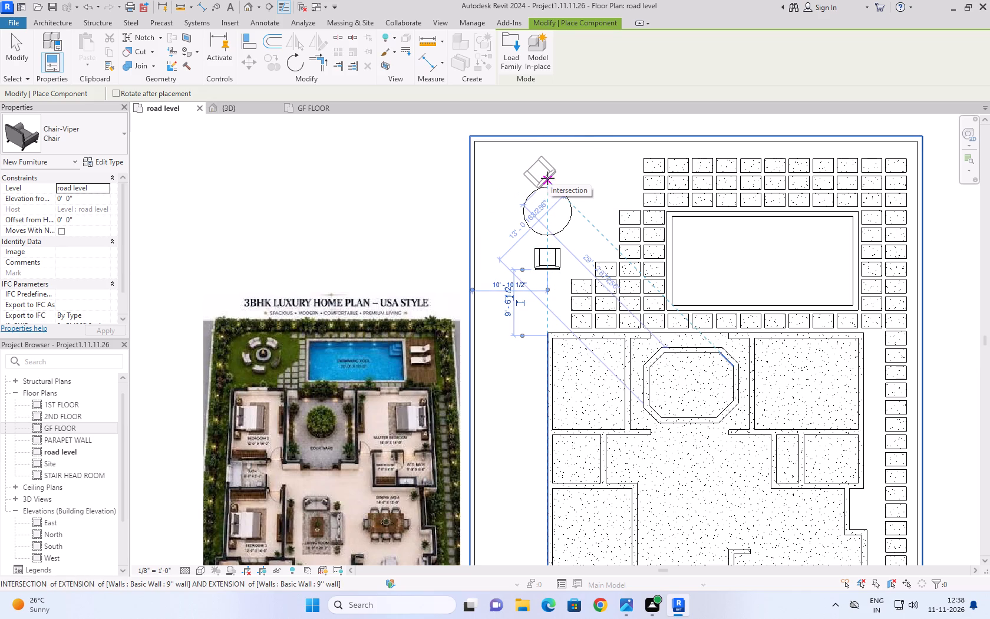
key("space")
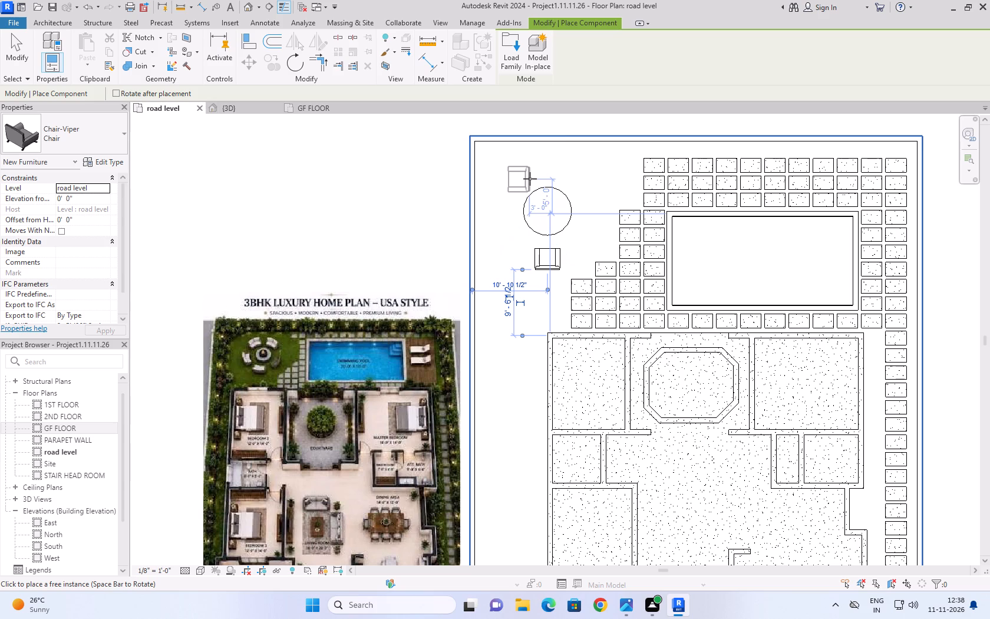
key("space")
key("space")
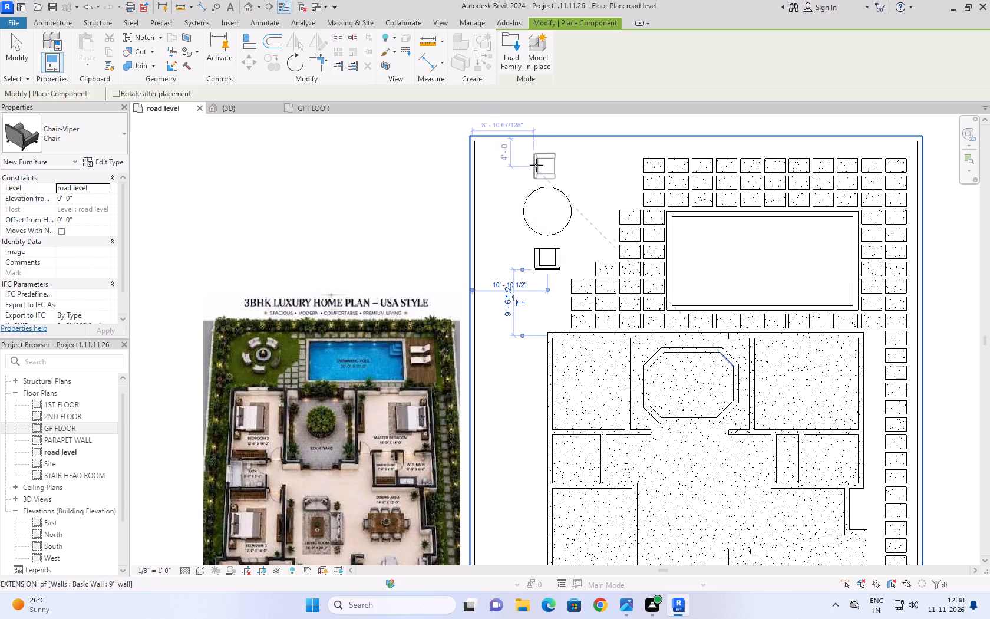
key("space")
key("space")
key("space")
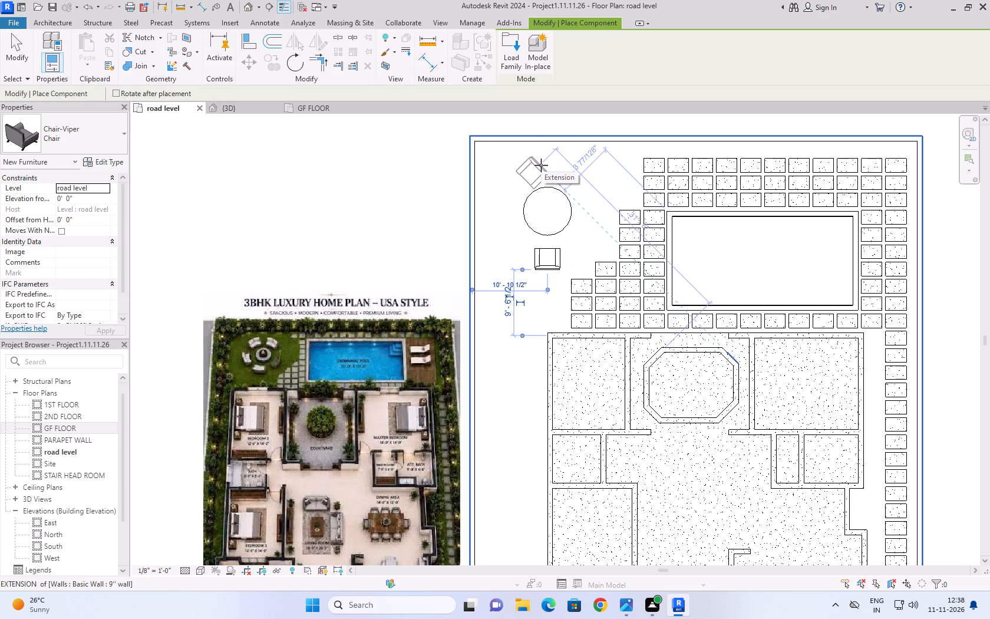
key("space")
left_click(546, 160)
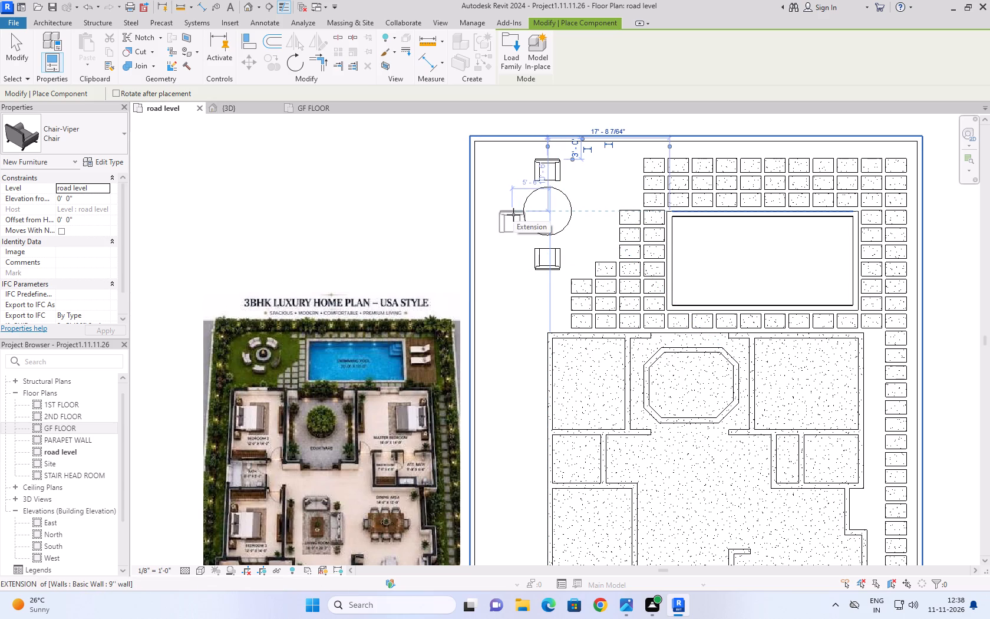
Place Chair-Viper chairs on the west and east sides of the round table, each rotated to face it.
key("space")
left_click(496, 212)
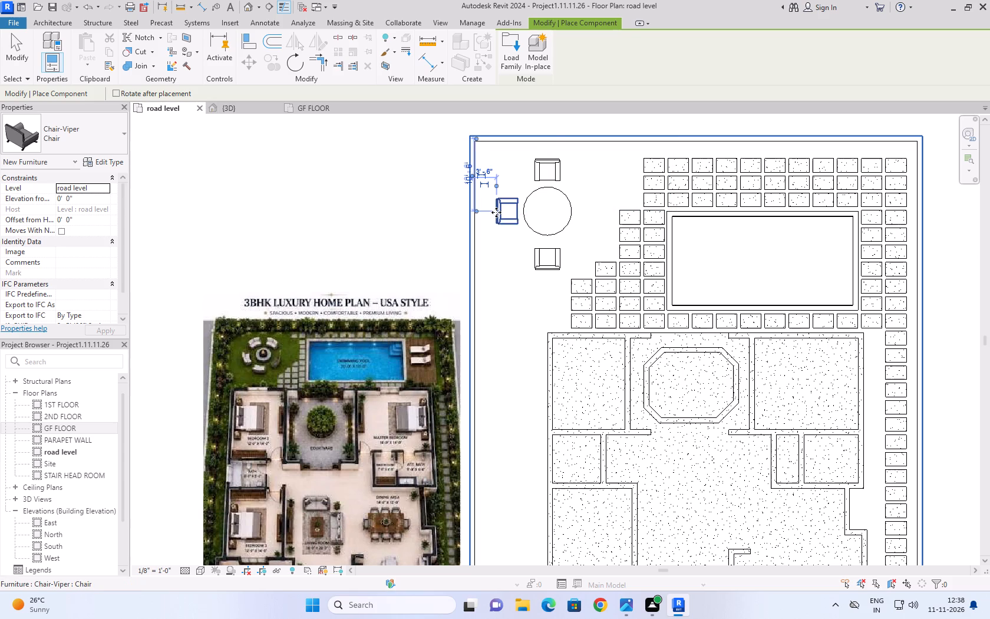
key("space")
key("space")
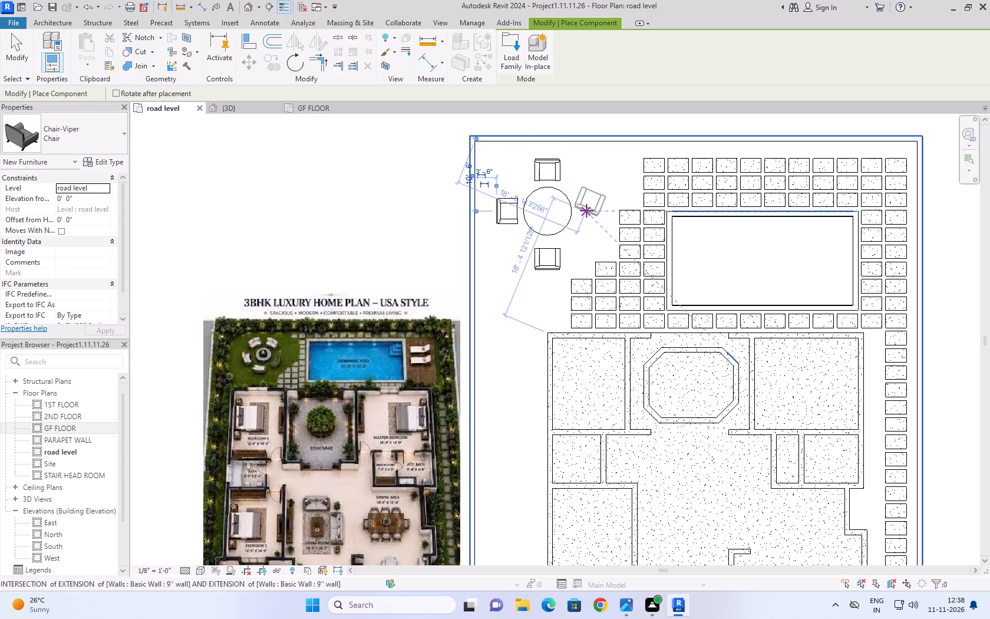
key("space")
key("space")
key("space")
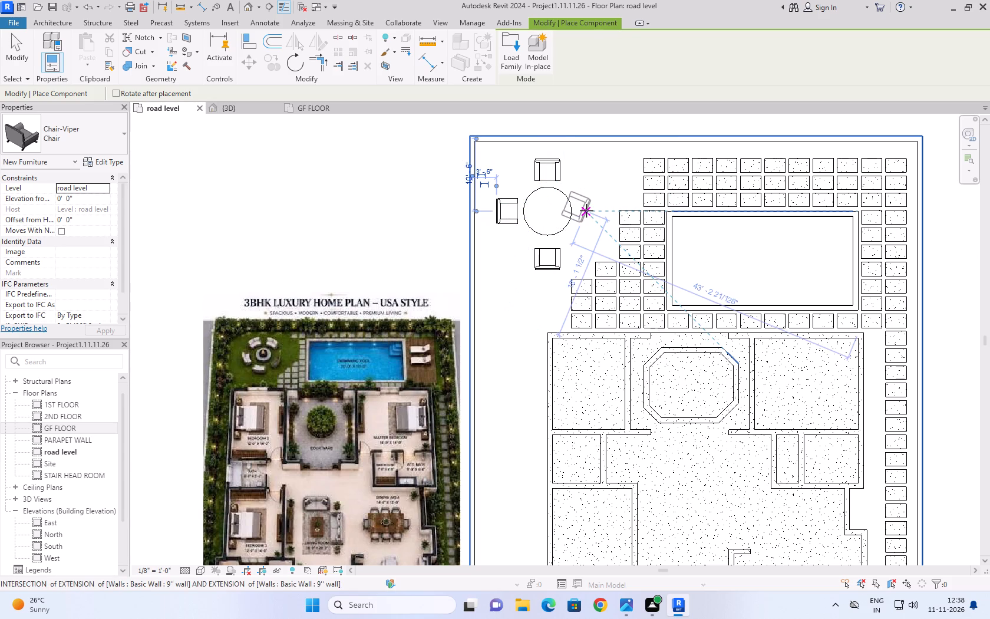
key("space")
left_click(600, 209)
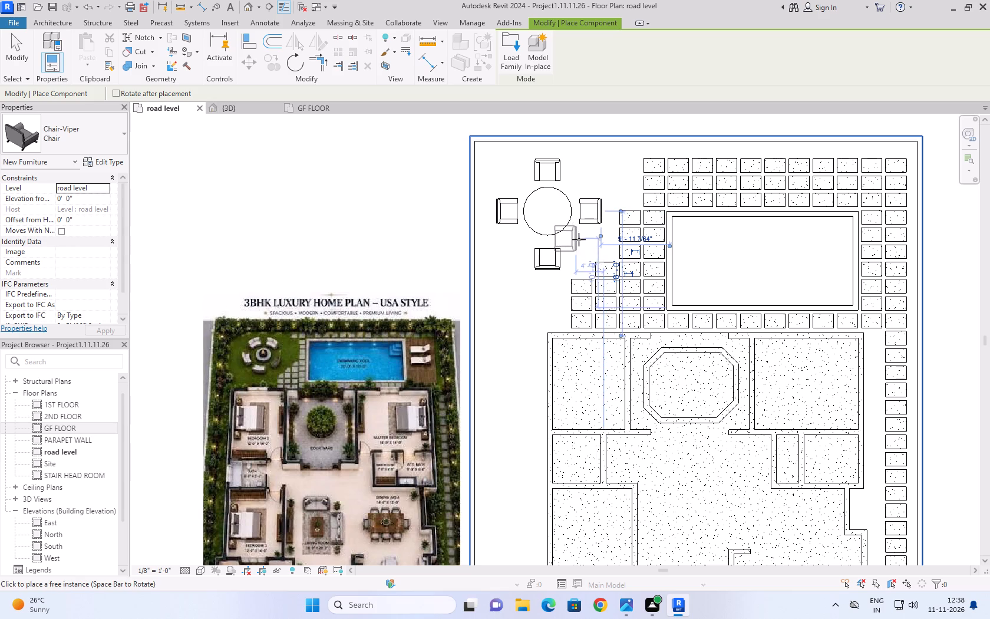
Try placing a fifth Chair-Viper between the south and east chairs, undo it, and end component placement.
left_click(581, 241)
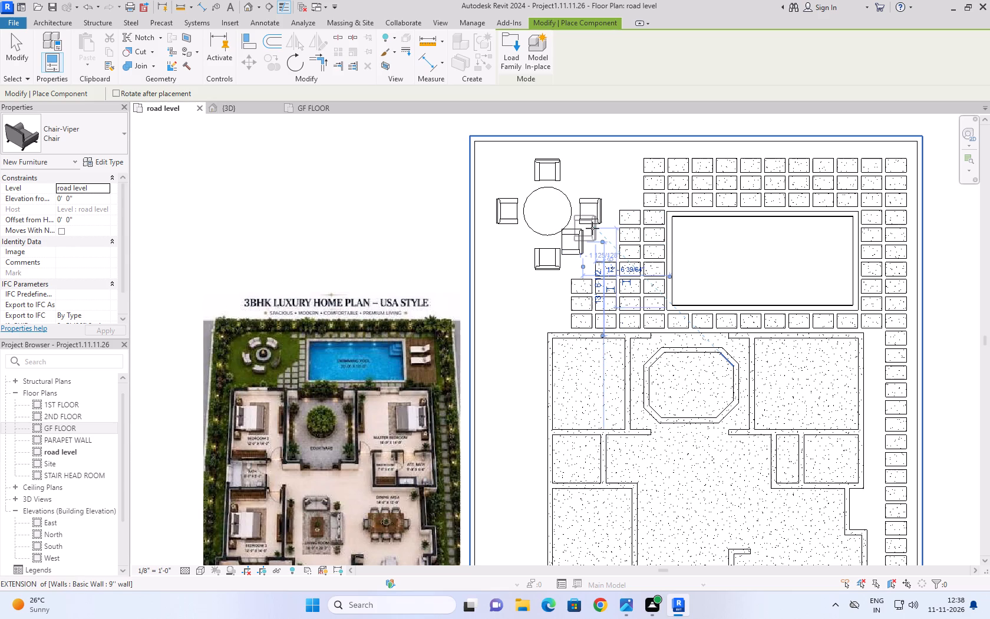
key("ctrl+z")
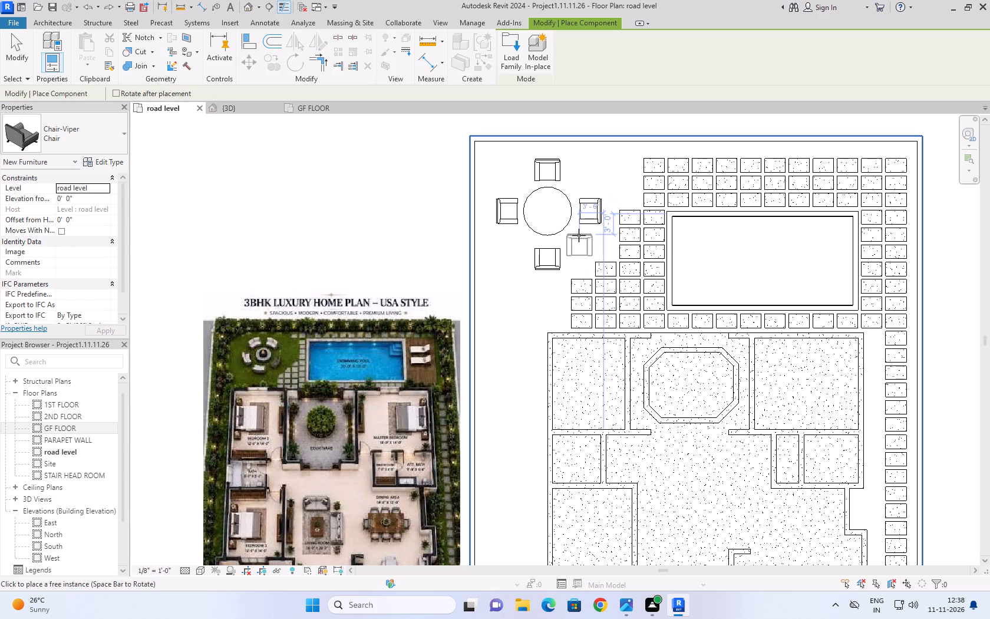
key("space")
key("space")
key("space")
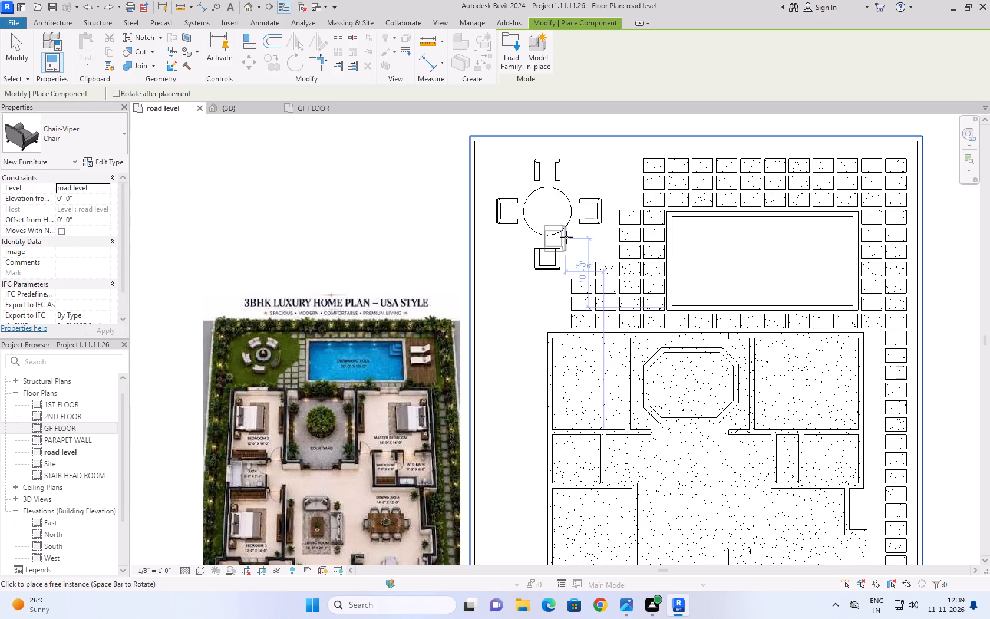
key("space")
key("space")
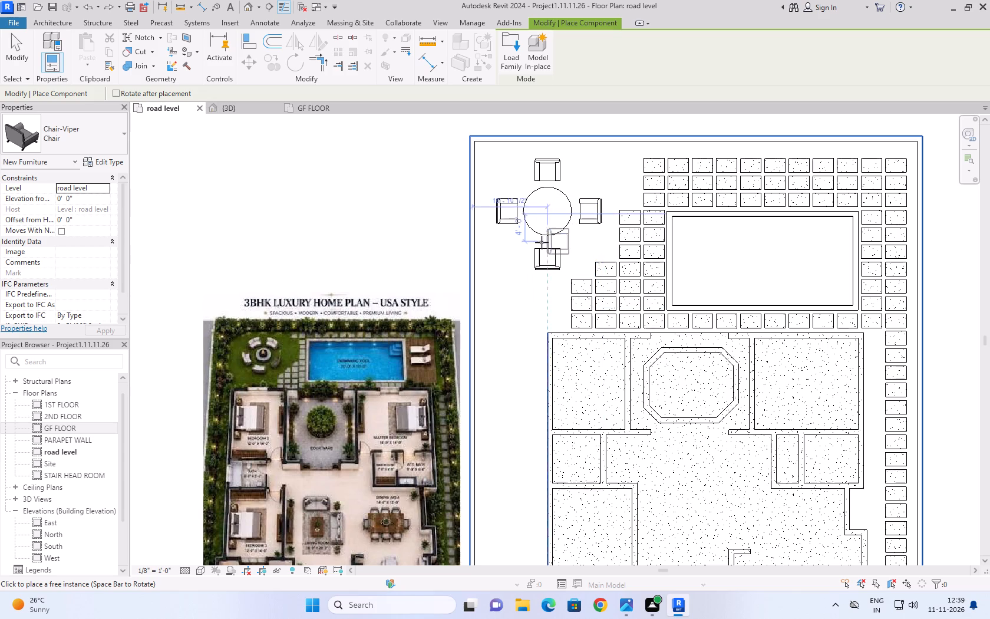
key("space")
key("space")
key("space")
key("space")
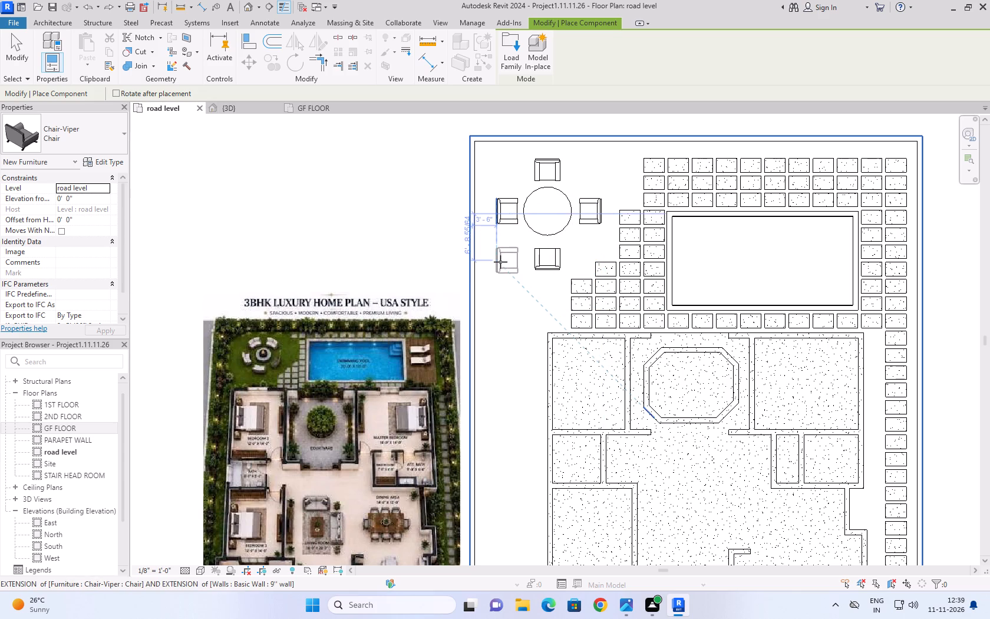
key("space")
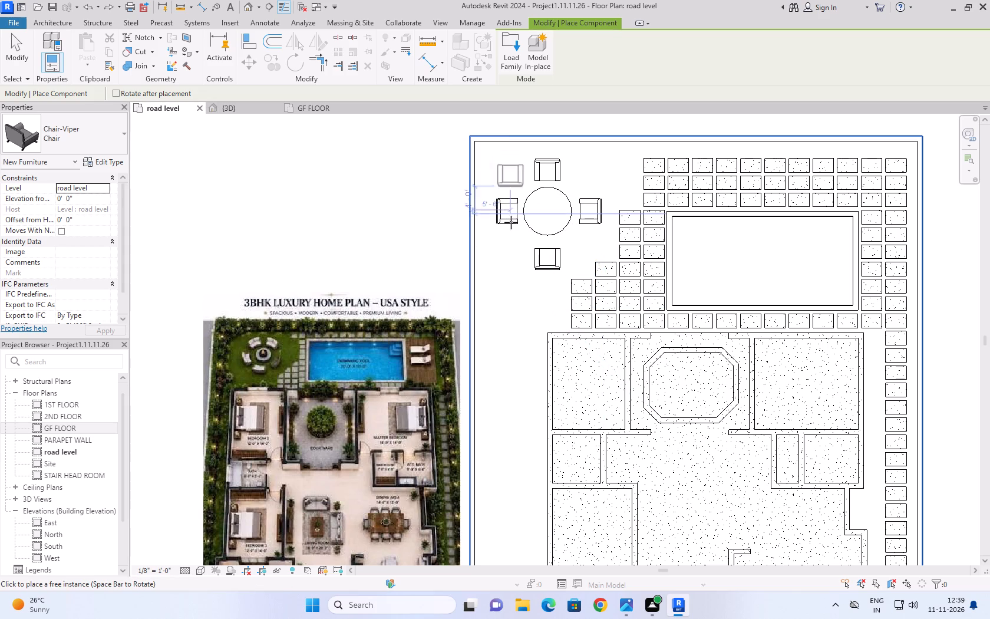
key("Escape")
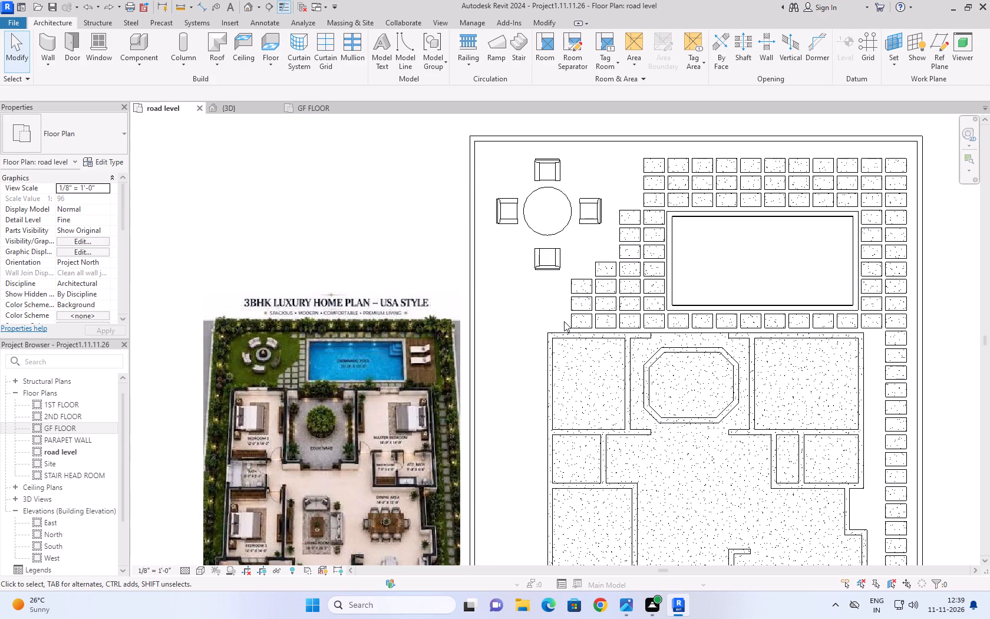
Check the seating group in the 3D view, and nudge the east chair closer to the table in the road level plan.
left_click(251, 99)
left_click(250, 103)
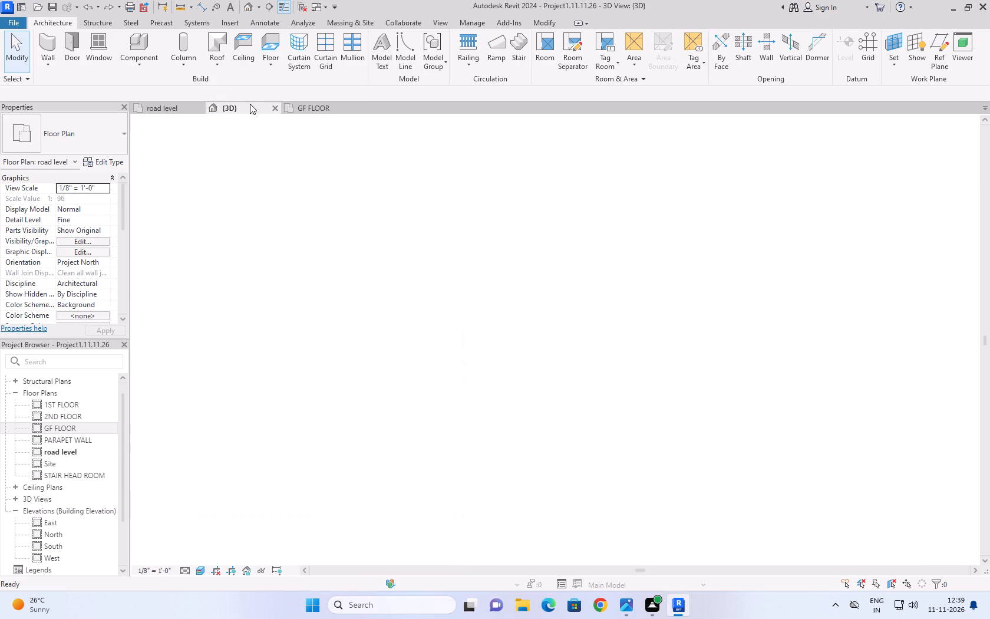
scroll(543, 318, "down", 8)
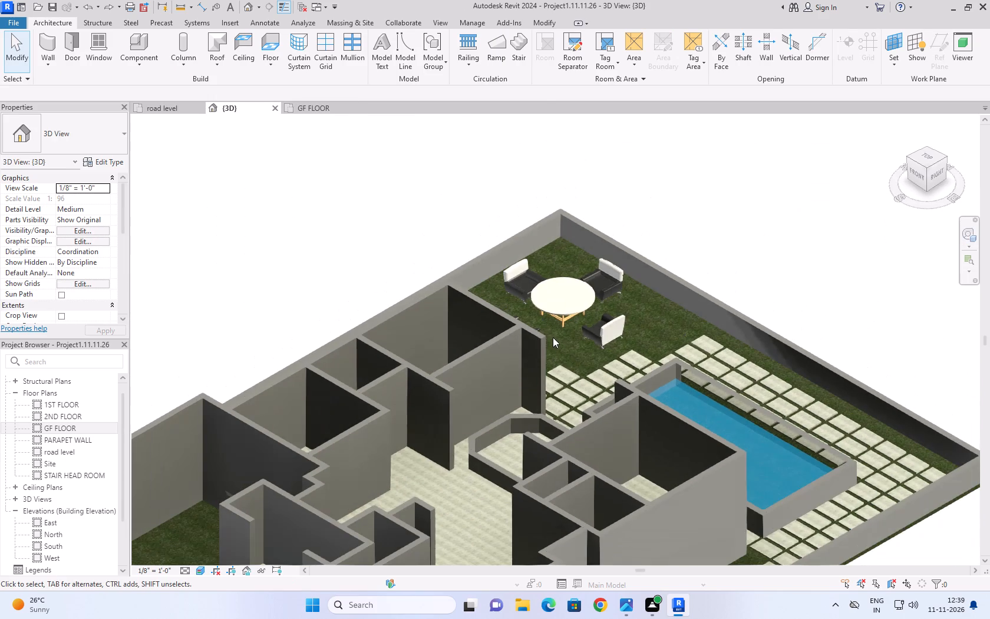
left_click(176, 107)
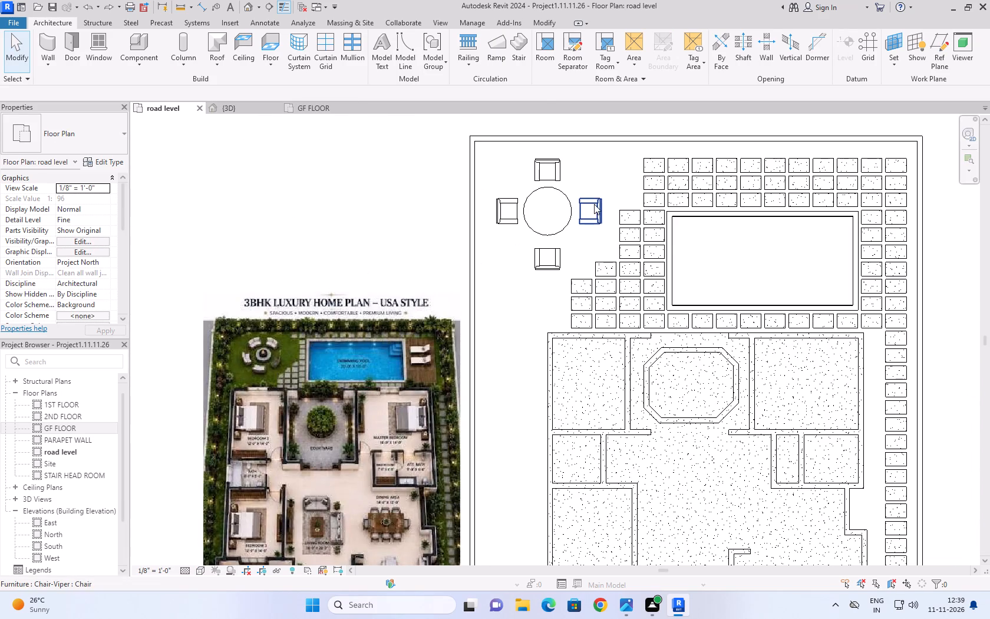
left_click(594, 204)
key("Left")
key("Left")
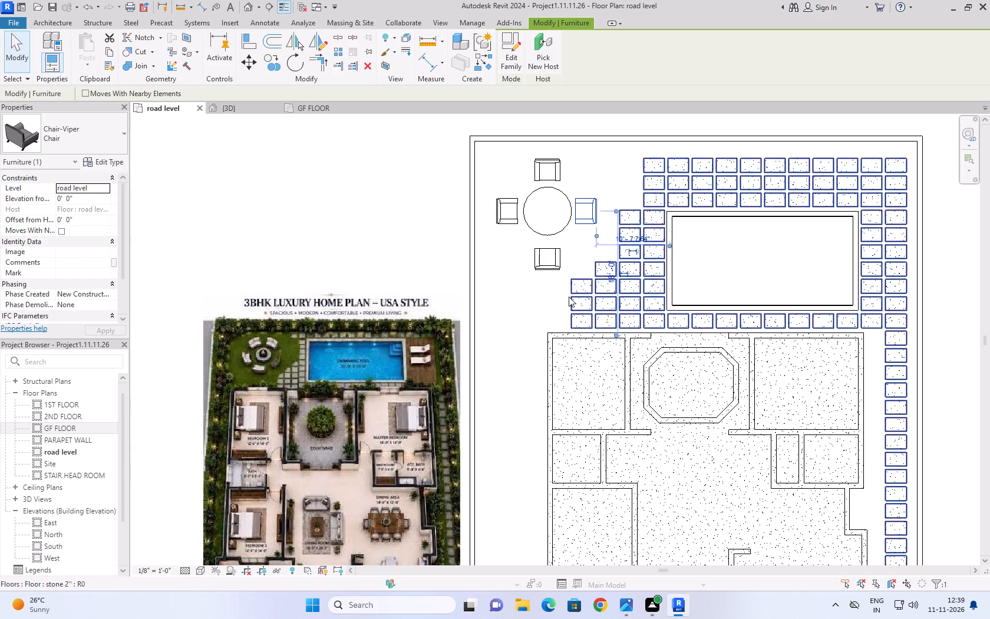
Nudge the south chair about 1'-0" north, closer to the round table.
left_click(537, 252)
key("Up")
key("Up")
key("Up")
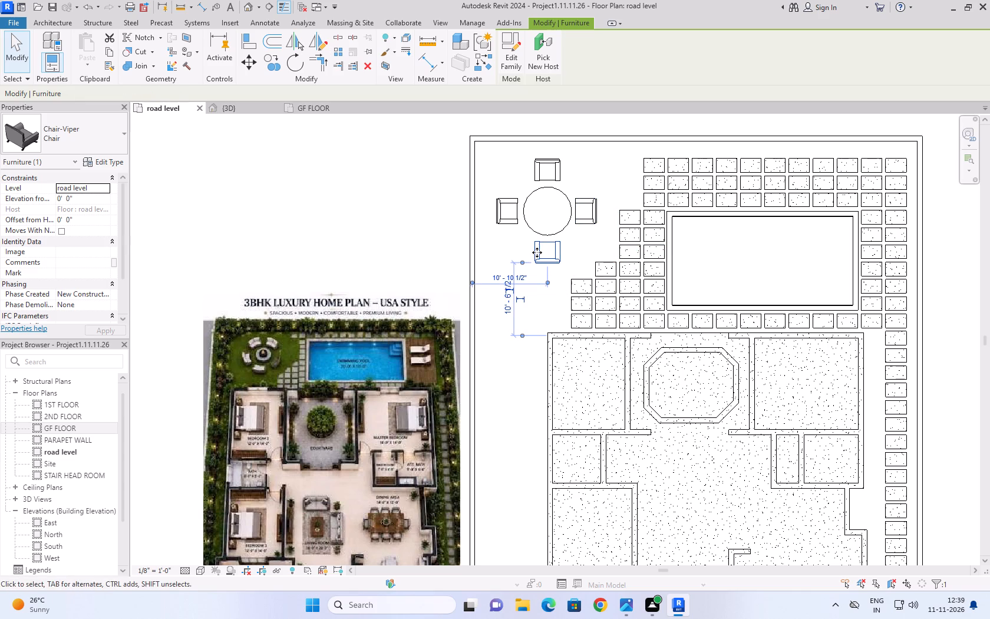
Nudge the south chair about 4" west and north, and move the north and west chairs slightly closer to the round table.
key("Left")
key("Up")
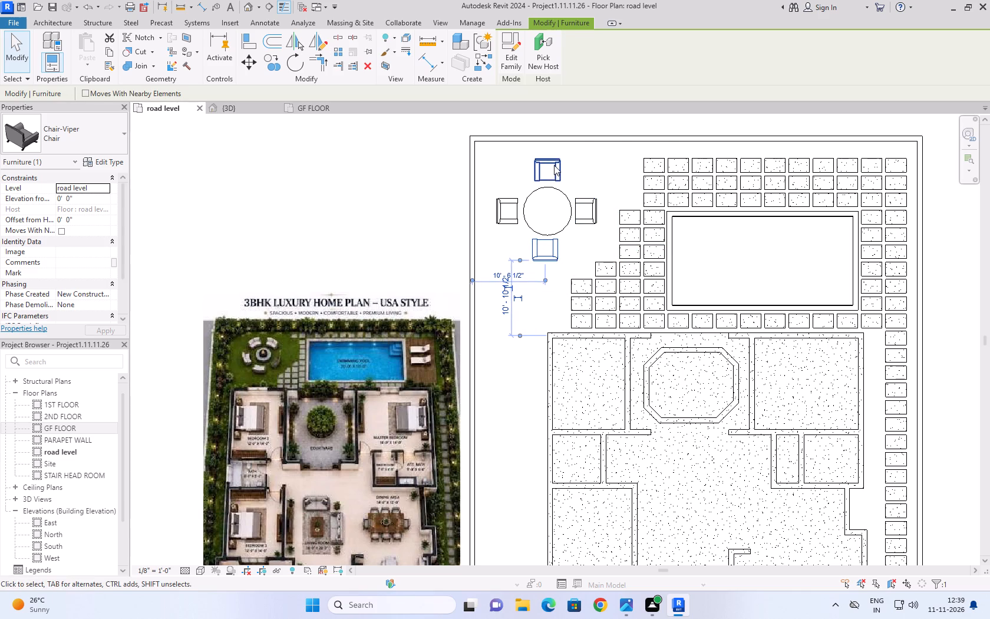
left_click(554, 164)
key("Down")
key("Down")
left_click(504, 201)
key("Right")
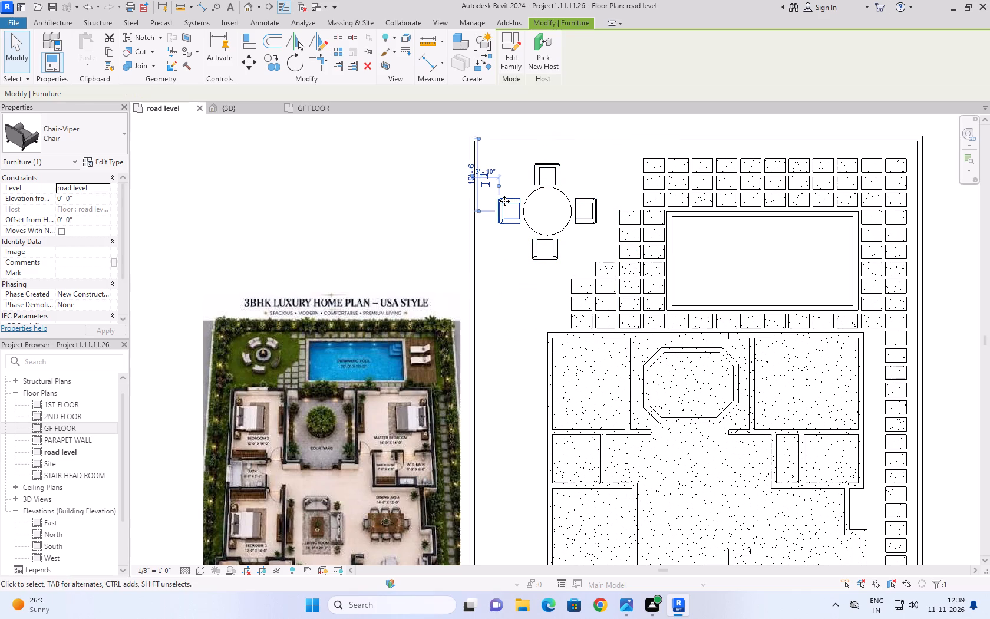
key("Right")
key("Left")
left_click(414, 197)
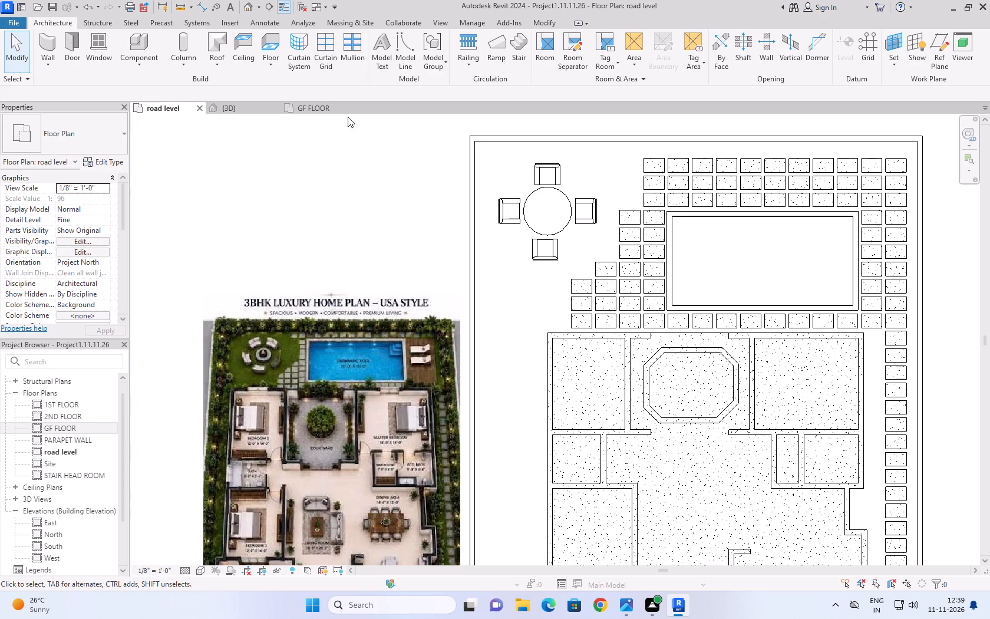
In the 3D view, edit the round dining table's type height, trying 2' 0" and settling on 1' 6".
left_click(241, 107)
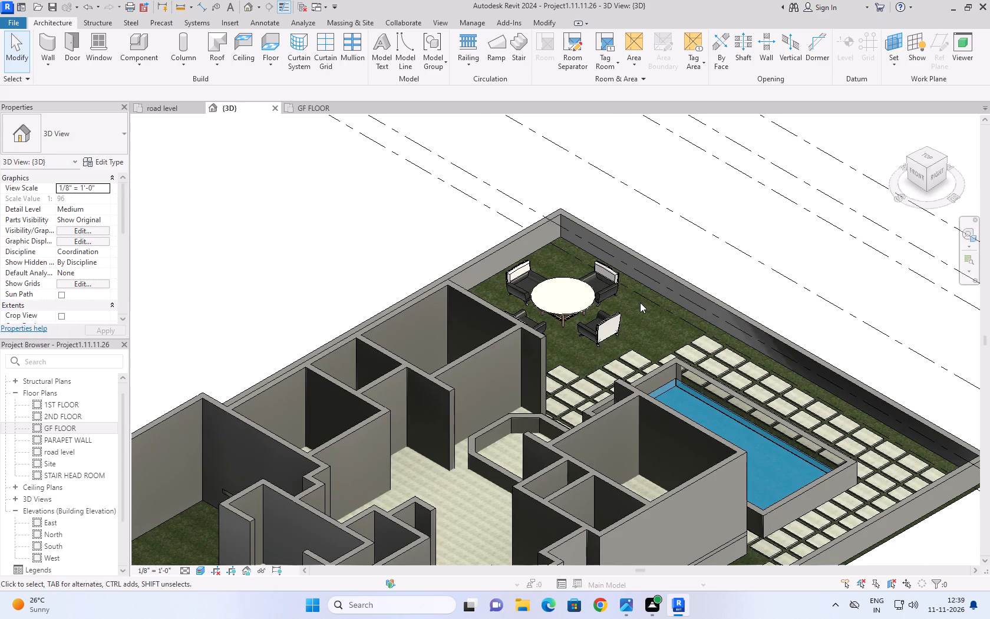
scroll(640, 302, "down", 3)
scroll(605, 321, "up", 9)
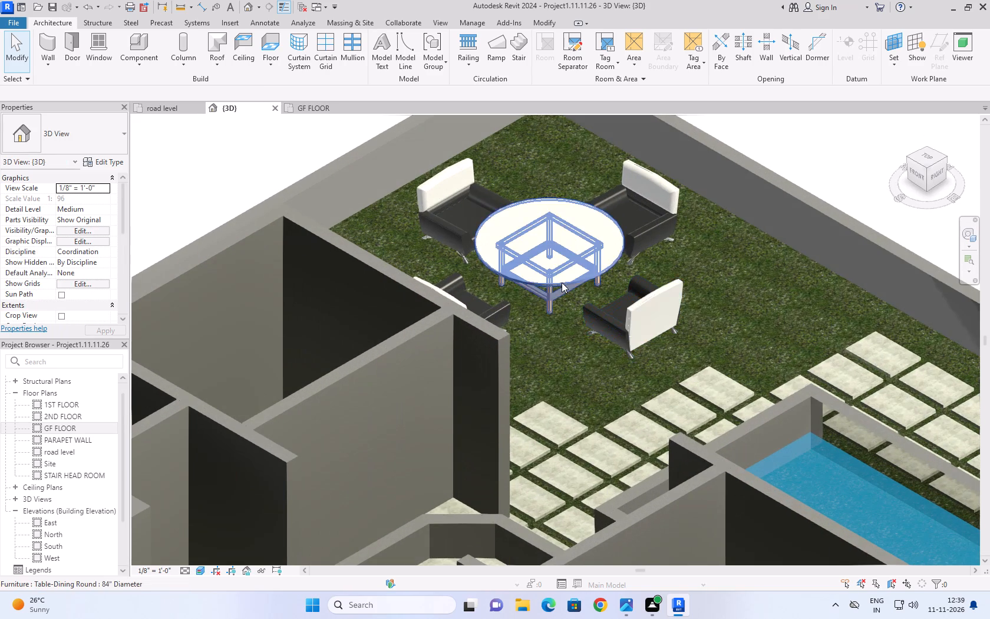
left_click(562, 282)
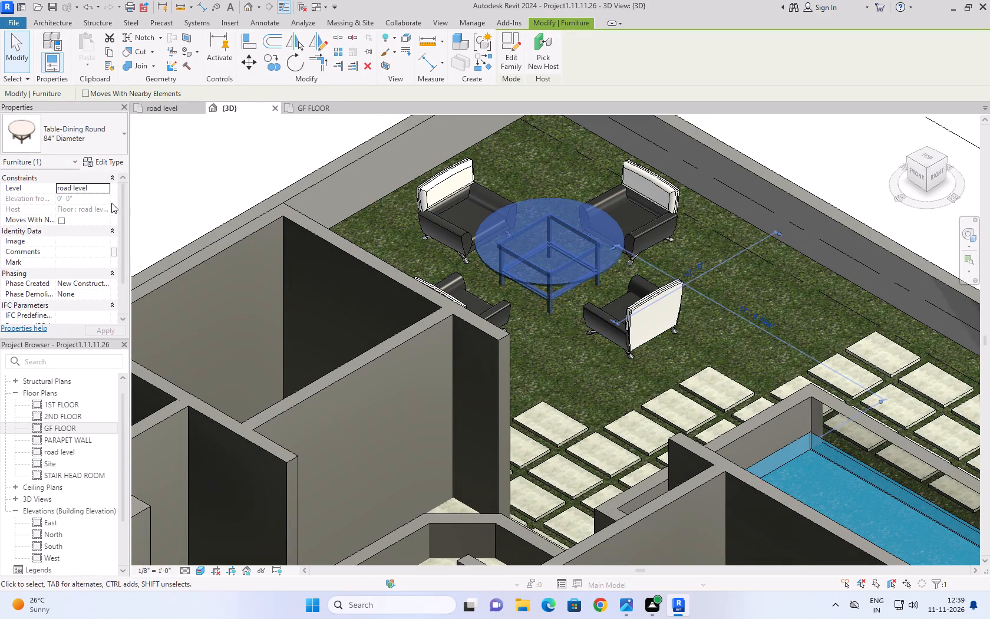
left_click(109, 163)
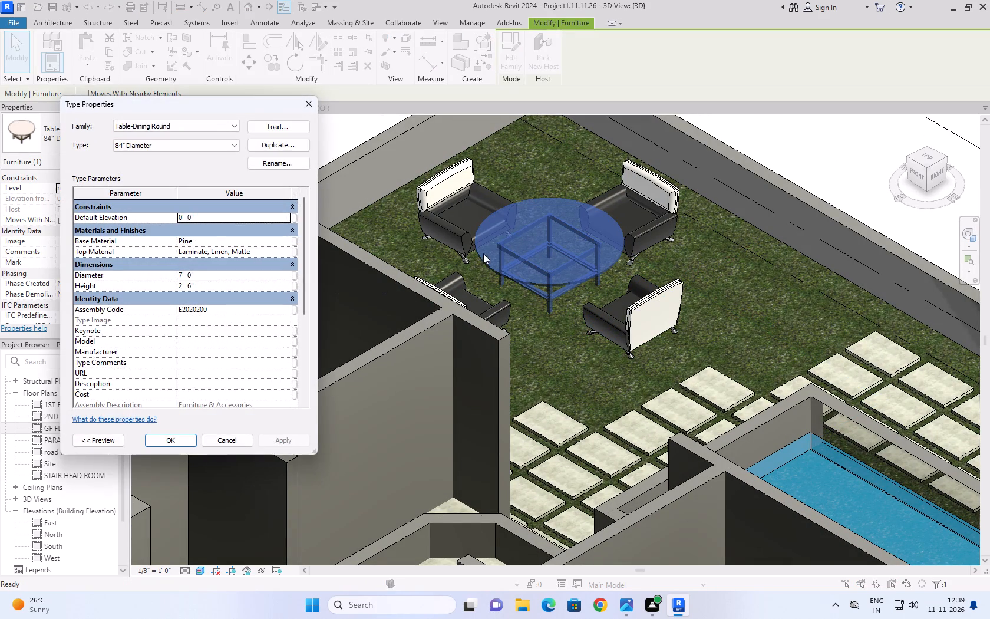
left_click(214, 284)
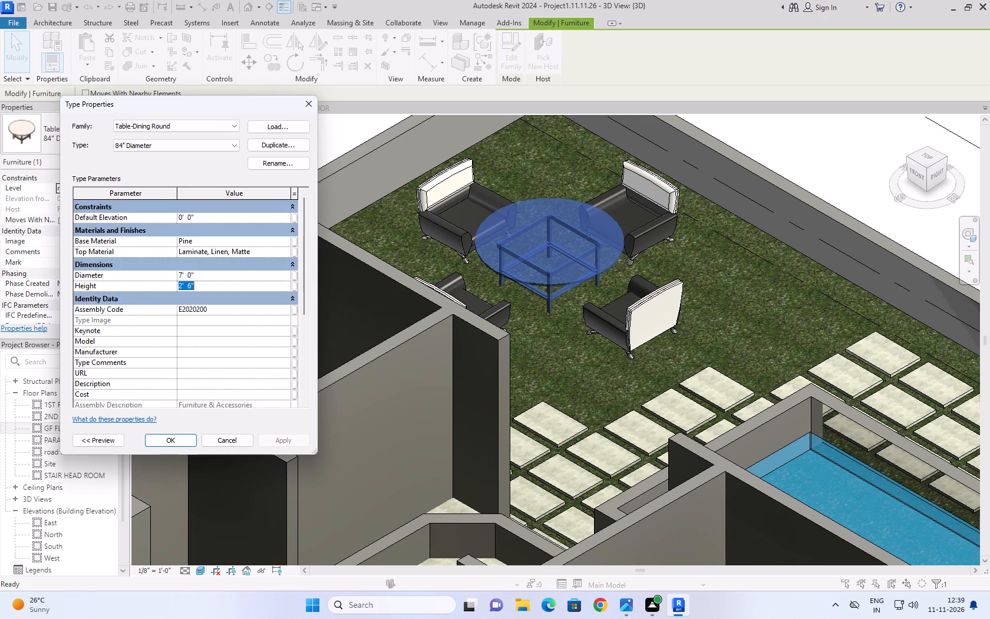
left_click(214, 284)
key("BackSpace")
key("BackSpace")
key("BackSpace")
left_click(266, 436)
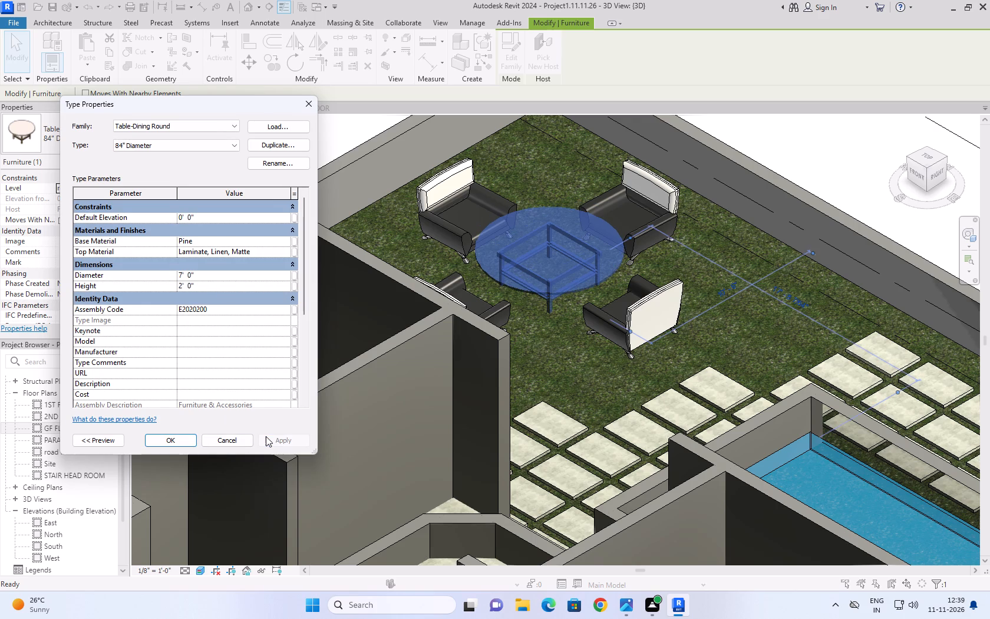
left_click(214, 282)
type("1'6''")
left_click(286, 445)
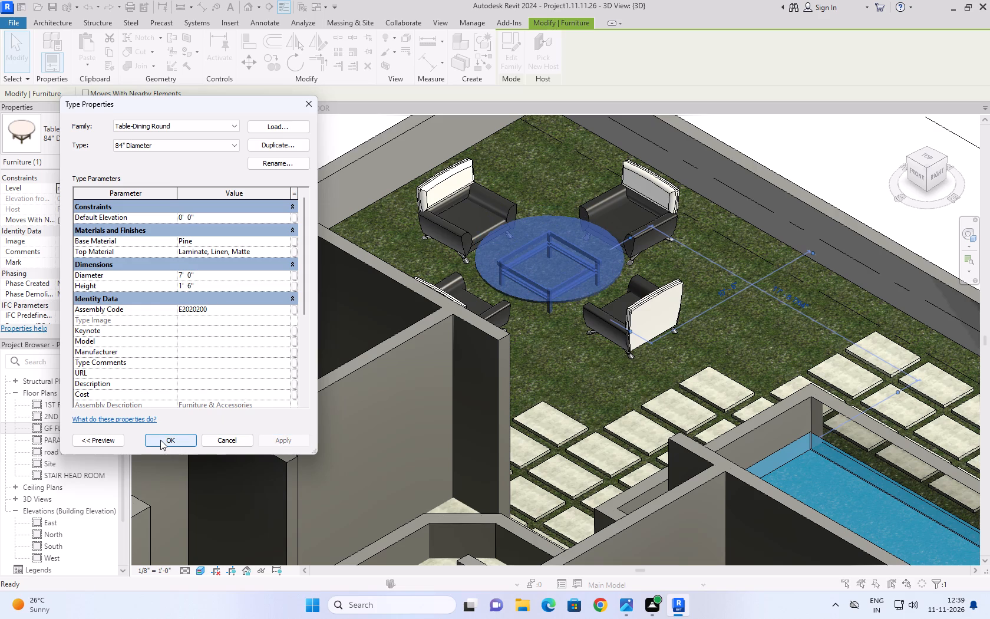
left_click(160, 440)
left_click(818, 154)
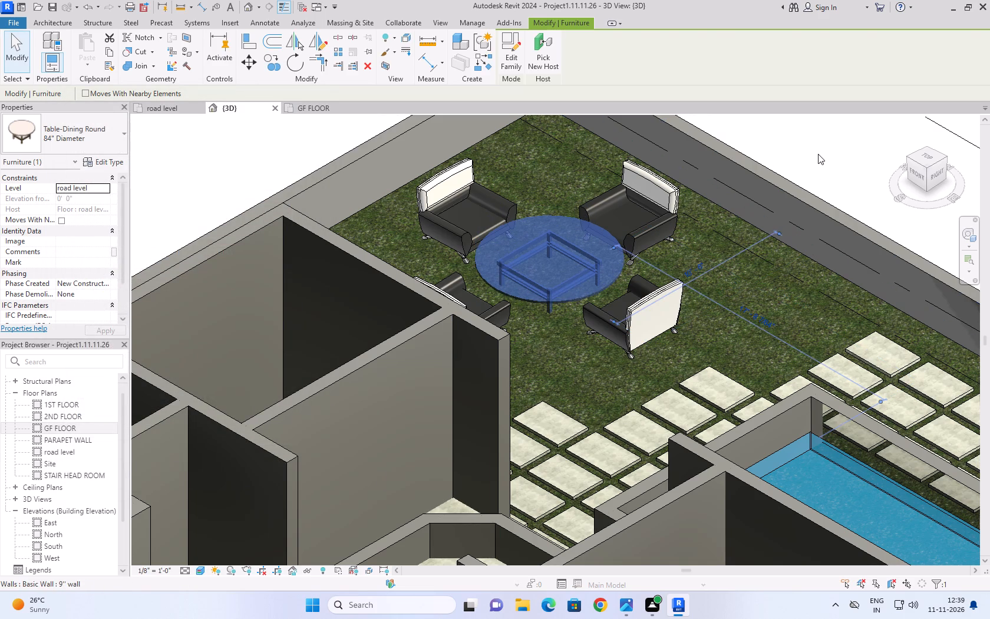
Inspect the lowered table and its chairs in the 3D view, along with the whole house from farther out and above.
left_click(561, 298)
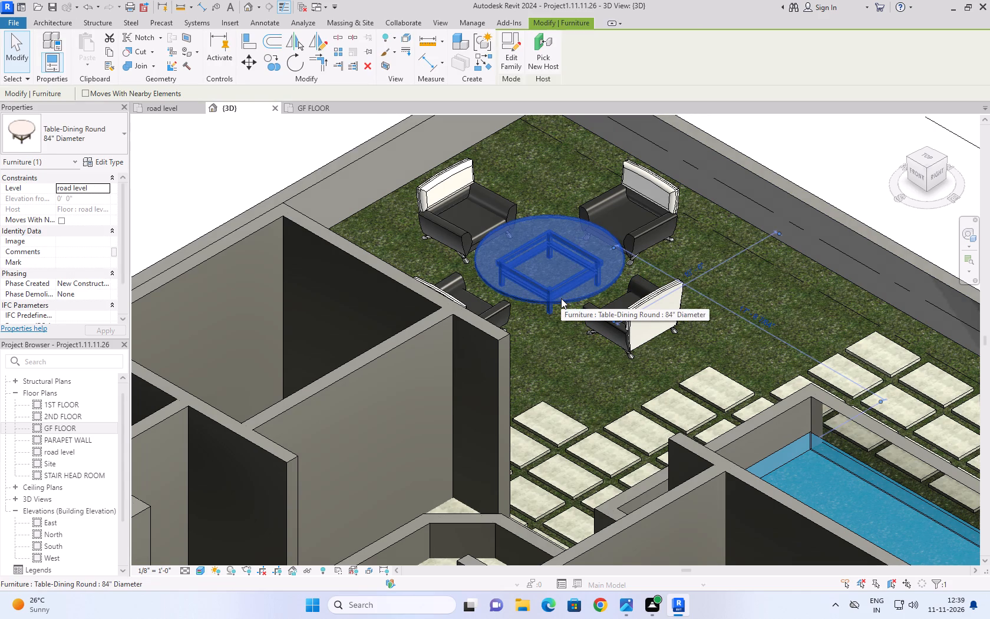
left_click(814, 144)
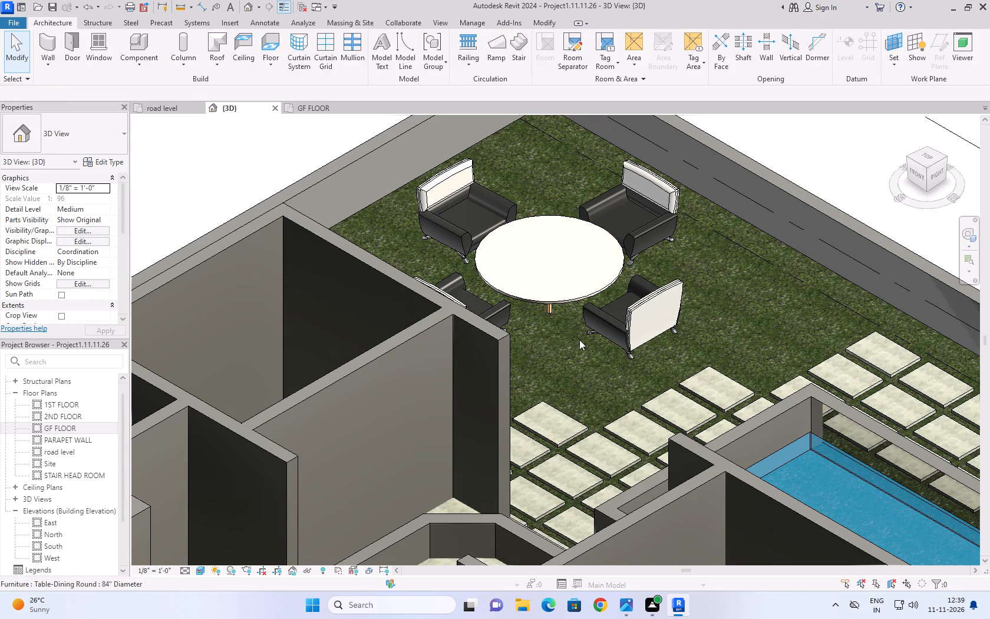
left_click(546, 298)
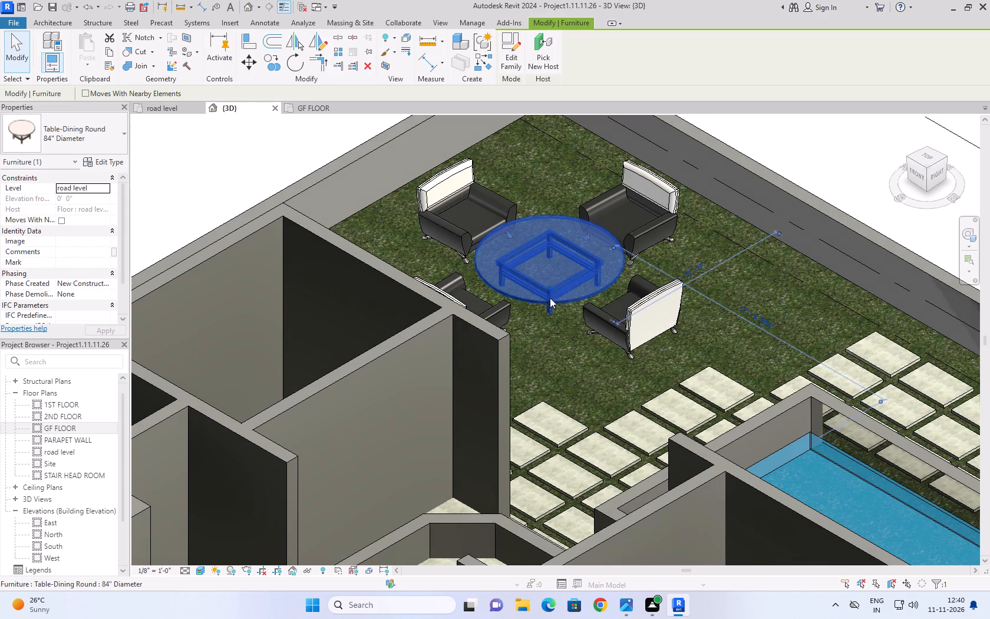
left_click(854, 155)
scroll(761, 167, "down", 8)
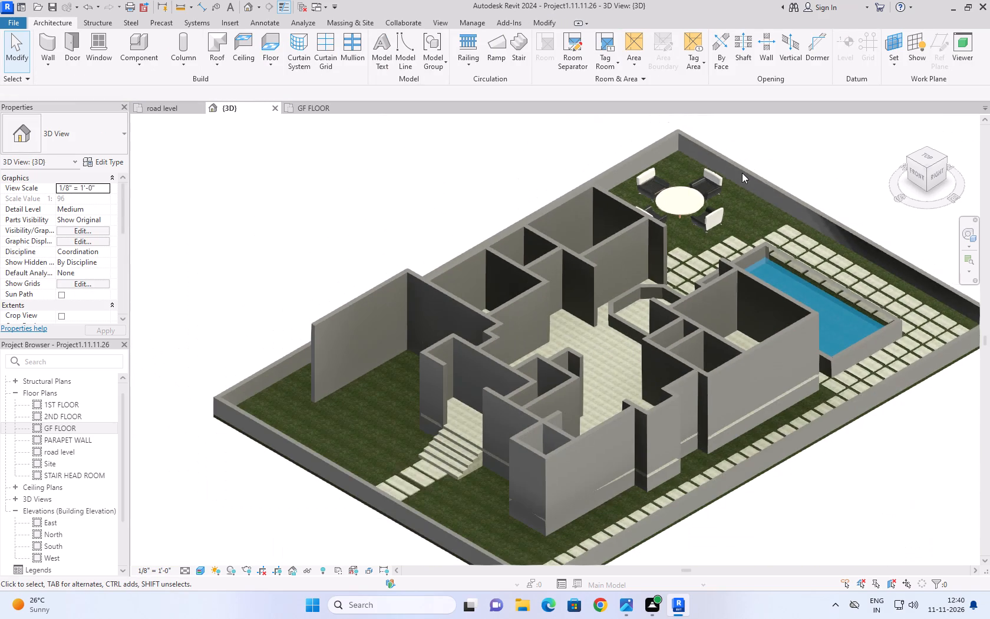
left_click(895, 123)
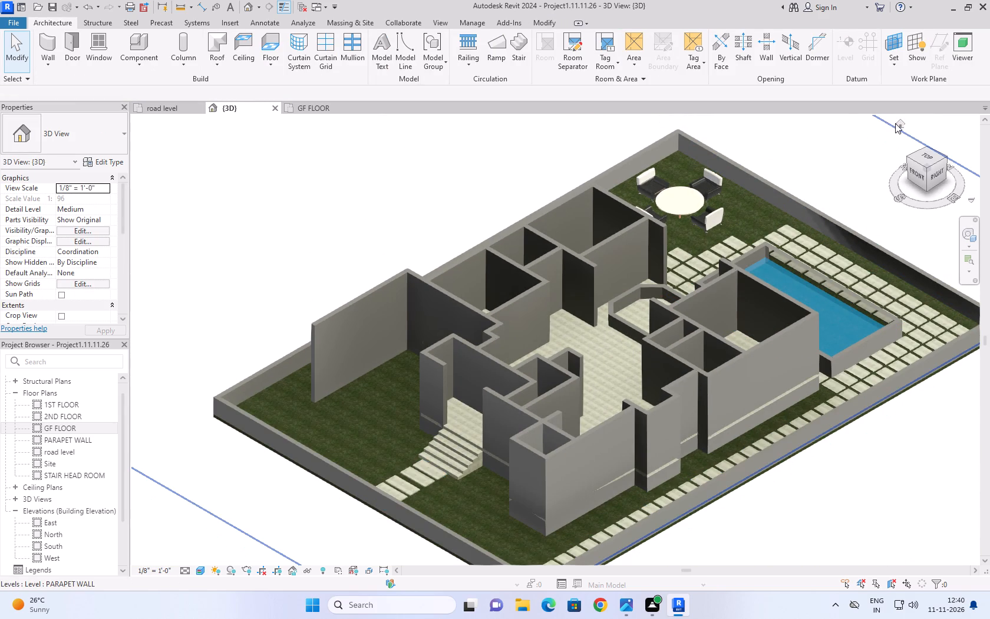
left_click(899, 124)
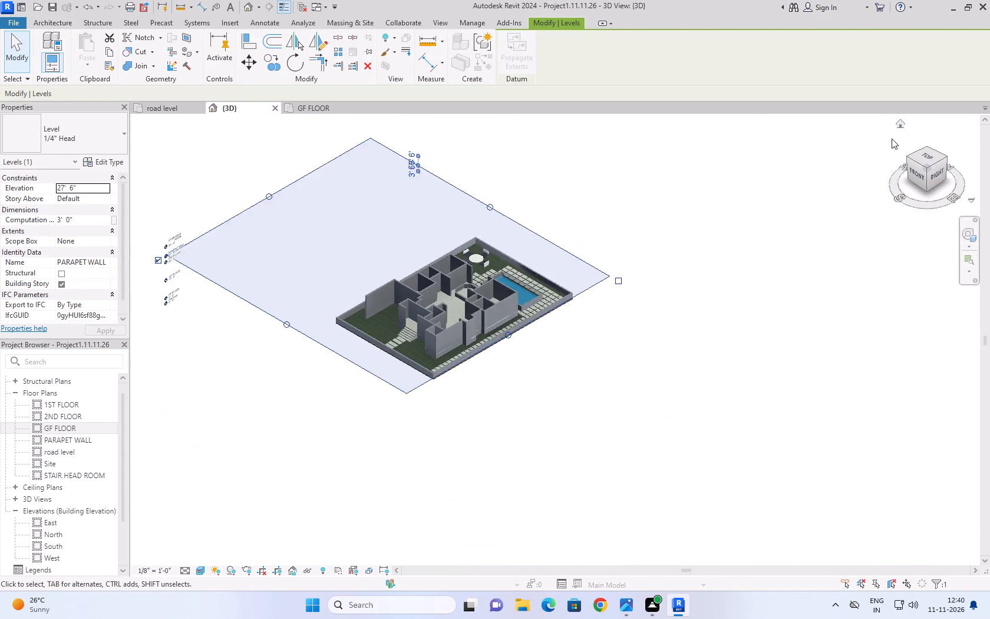
left_click(797, 435)
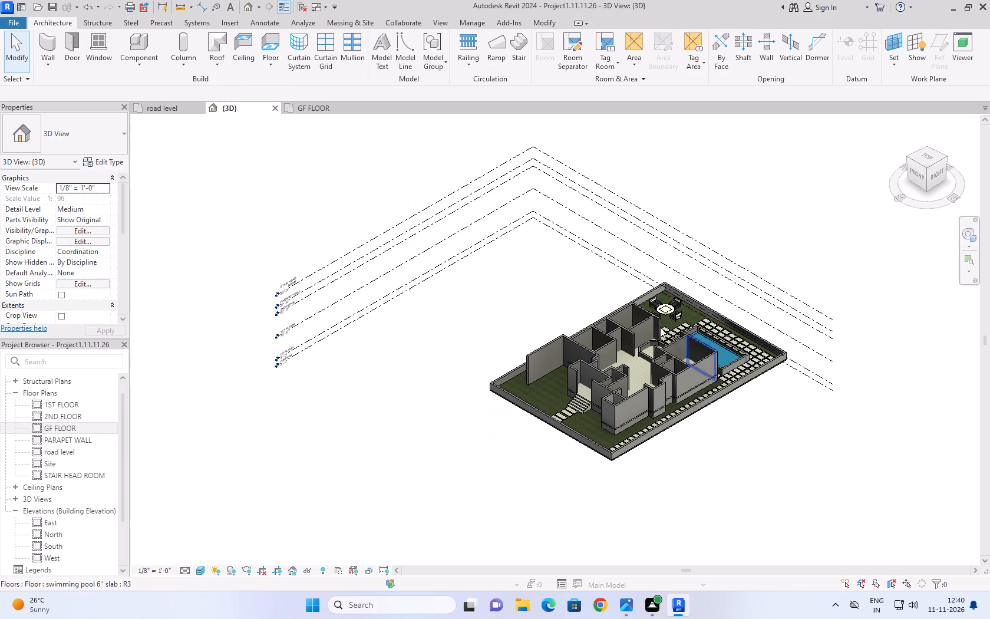
scroll(672, 307, "up", 8)
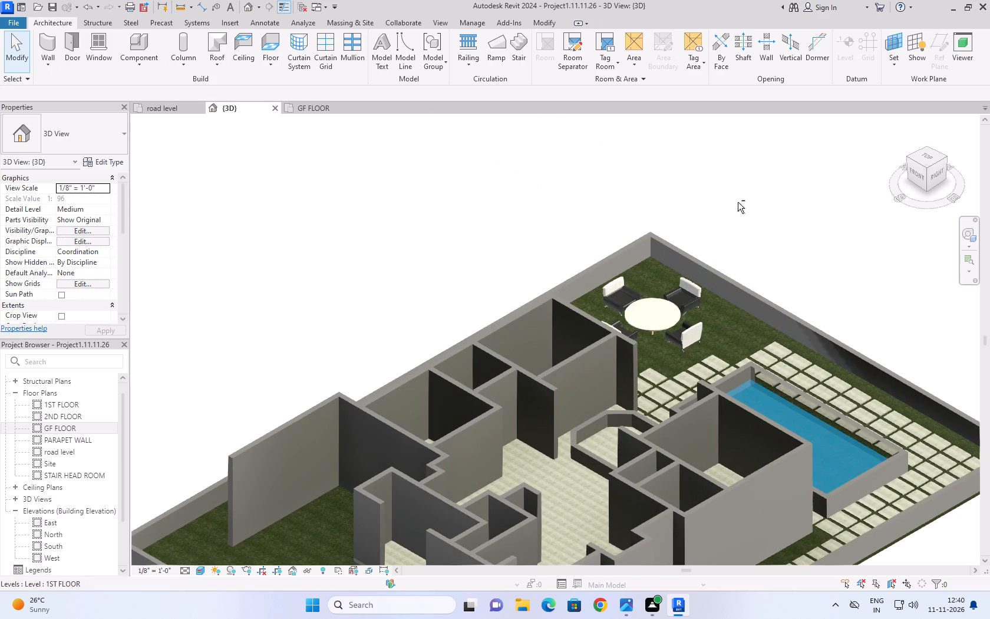
middle_click_drag(738, 202, 746, 365, "shift")
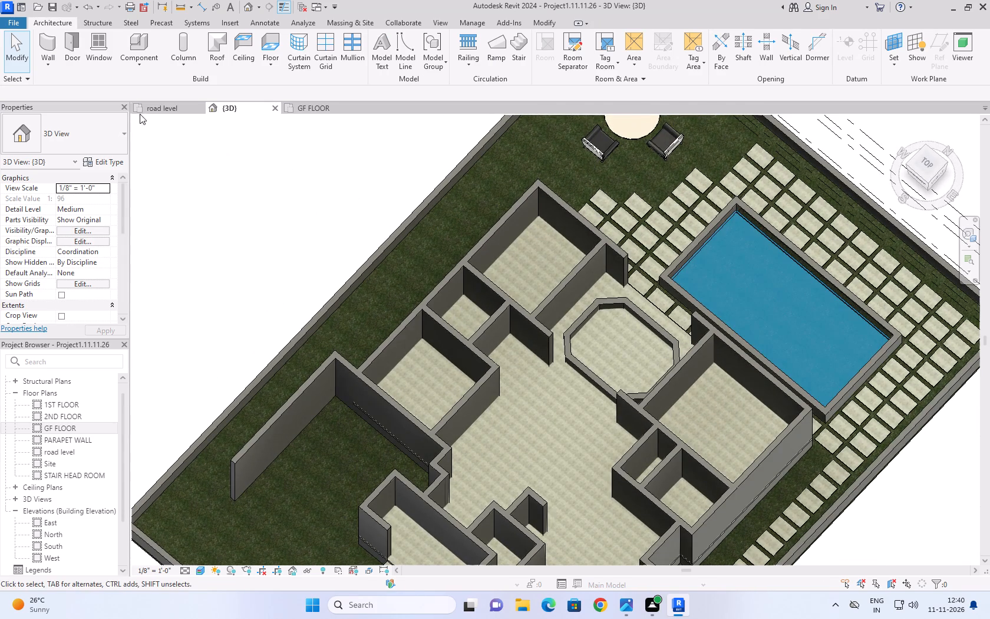
Examine the poolside area of the reference plan image against the garden in the road level plan.
left_click(150, 107)
scroll(334, 228, "down", 3)
scroll(398, 331, "up", 3)
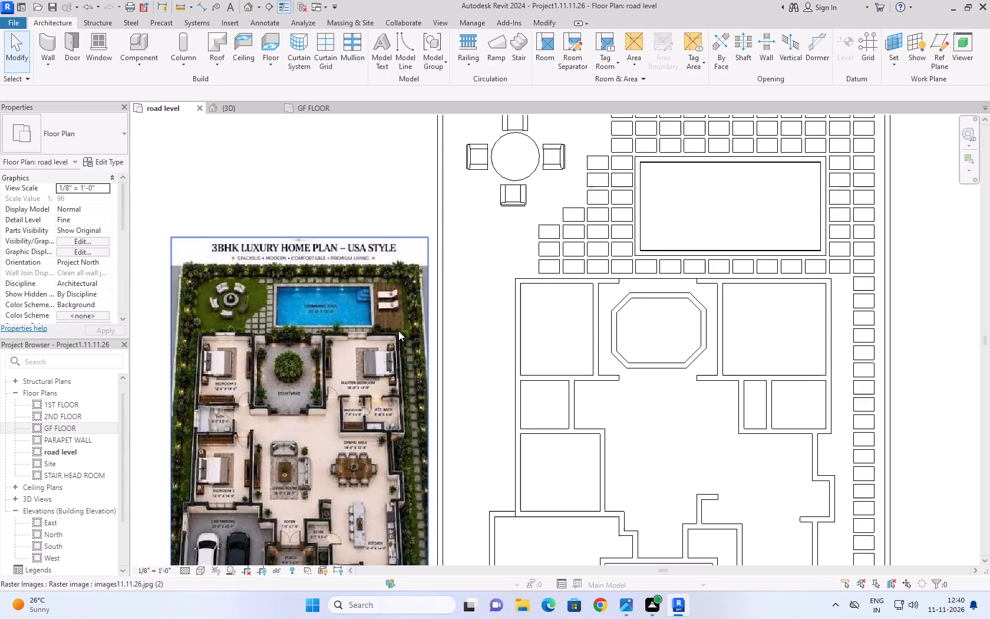
scroll(398, 331, "up", 4)
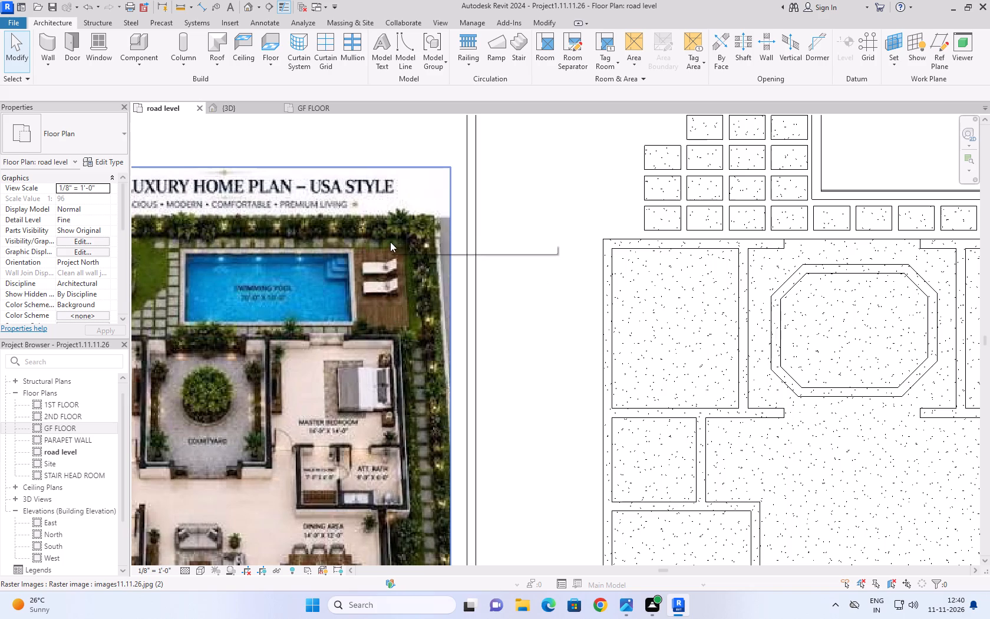
scroll(388, 299, "down", 1)
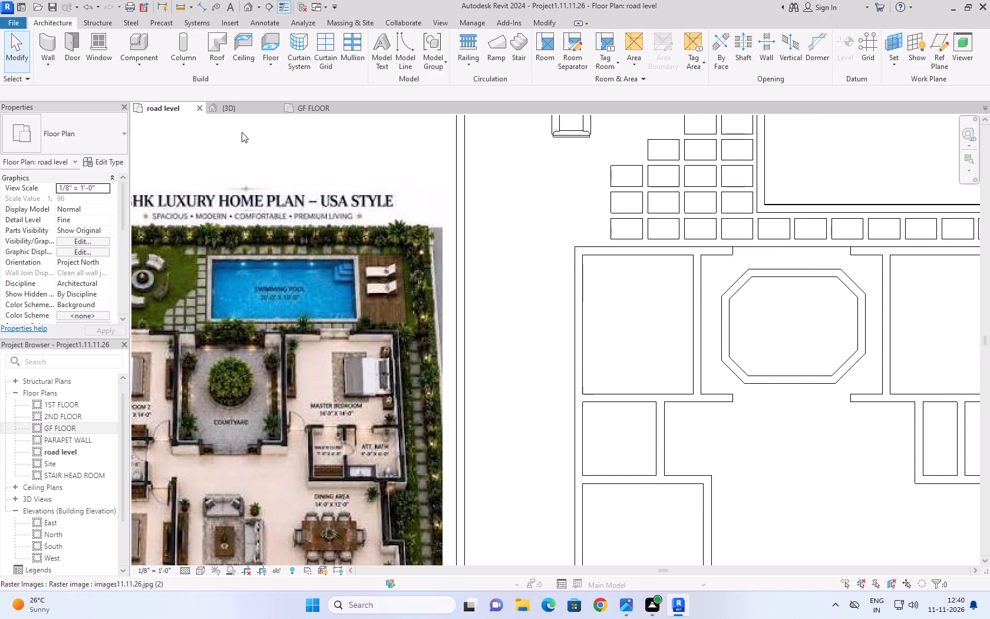
scroll(290, 216, "down", 6)
middle_click_drag(348, 187, 267, 268)
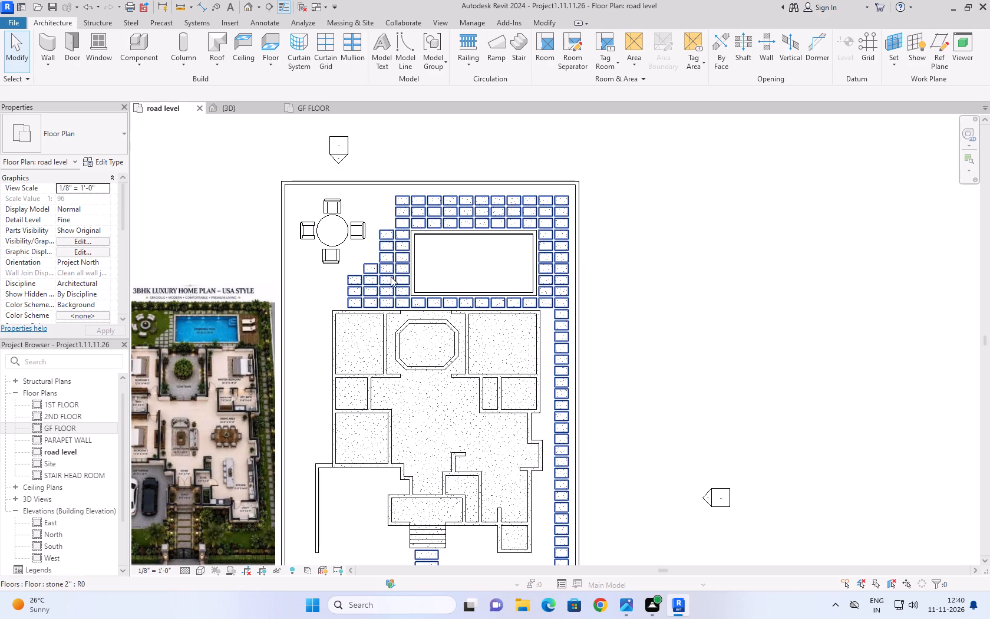
scroll(562, 243, "up", 2)
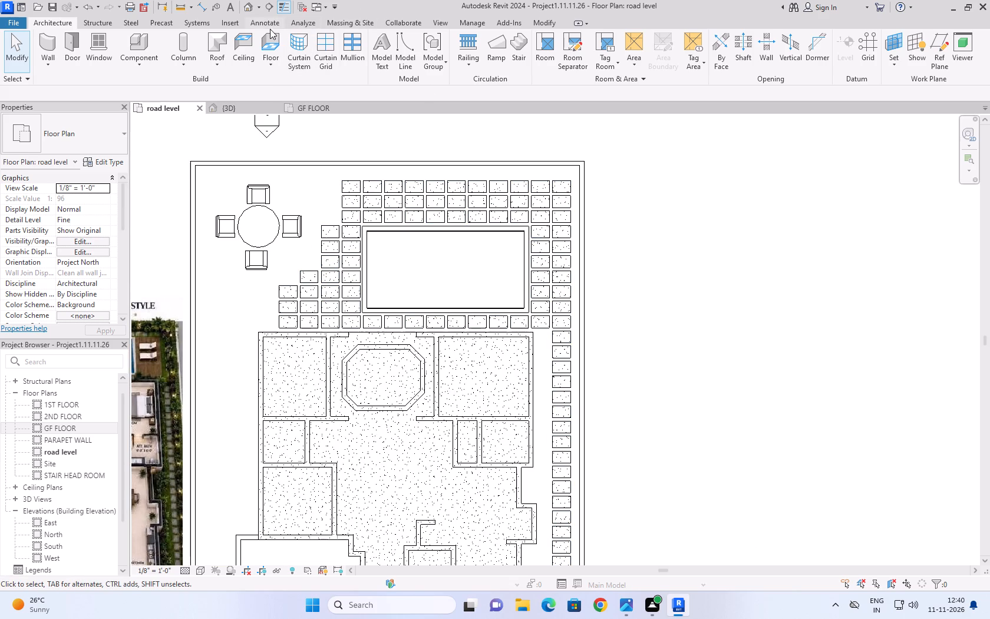
Browse the Furniture library folders and load the Seating-Auditorium family from the Seating folder as the component to place.
left_click(133, 64)
left_click(152, 89)
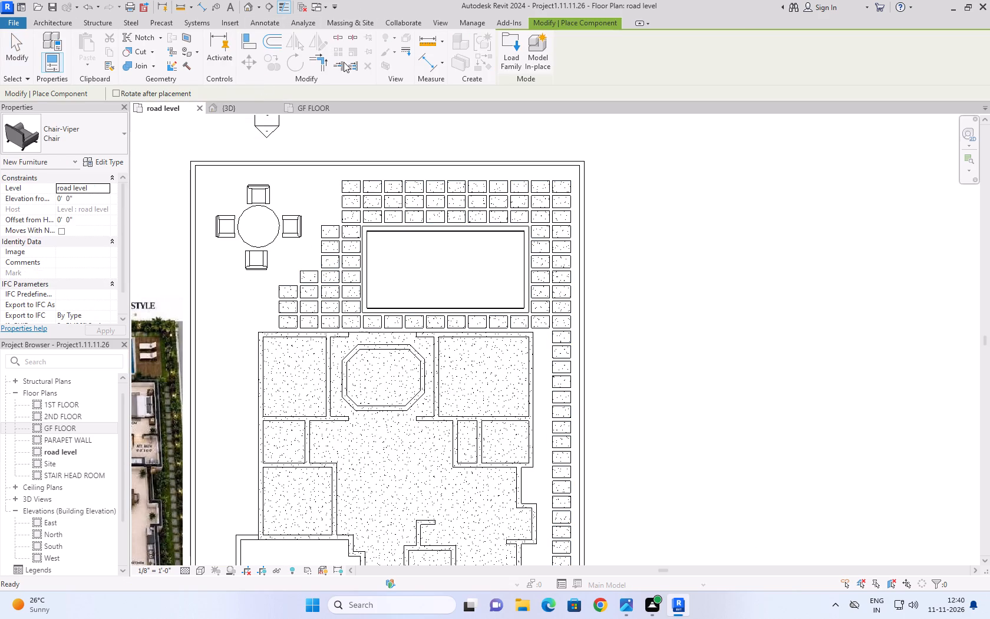
left_click(506, 48)
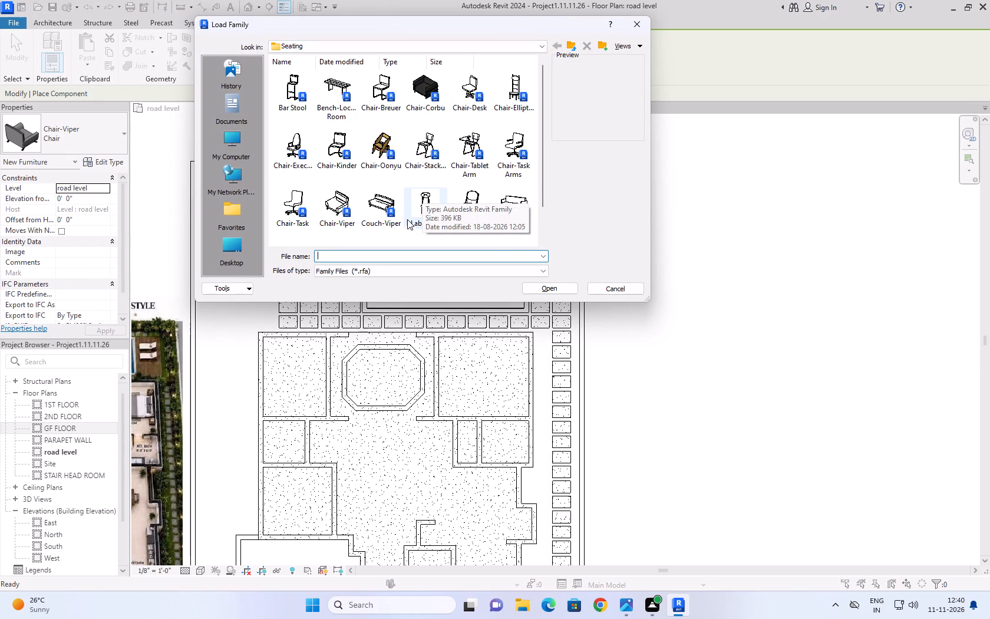
scroll(453, 216, "down", 2)
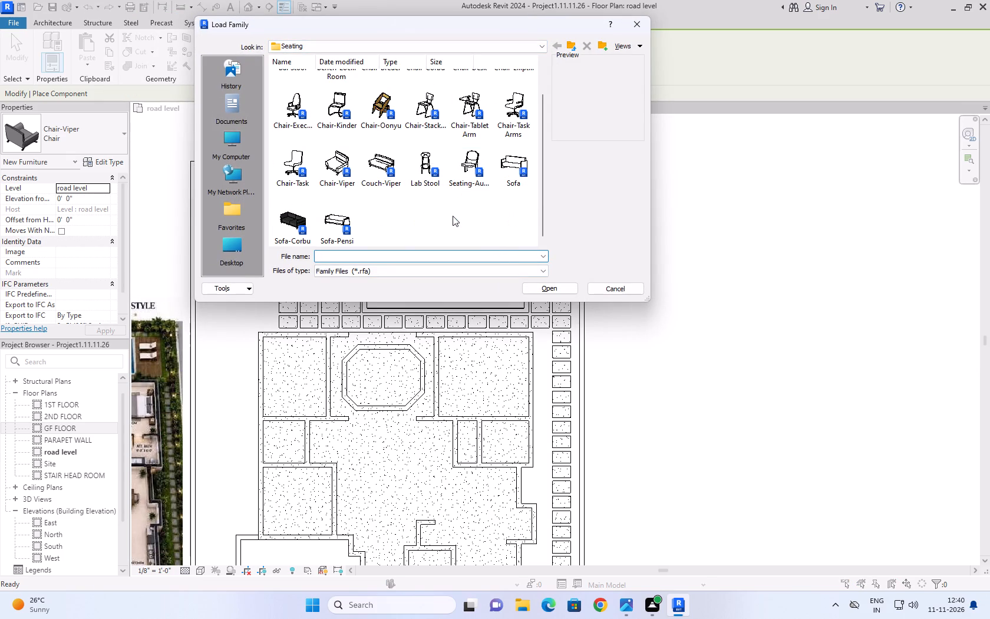
scroll(428, 196, "up", 1)
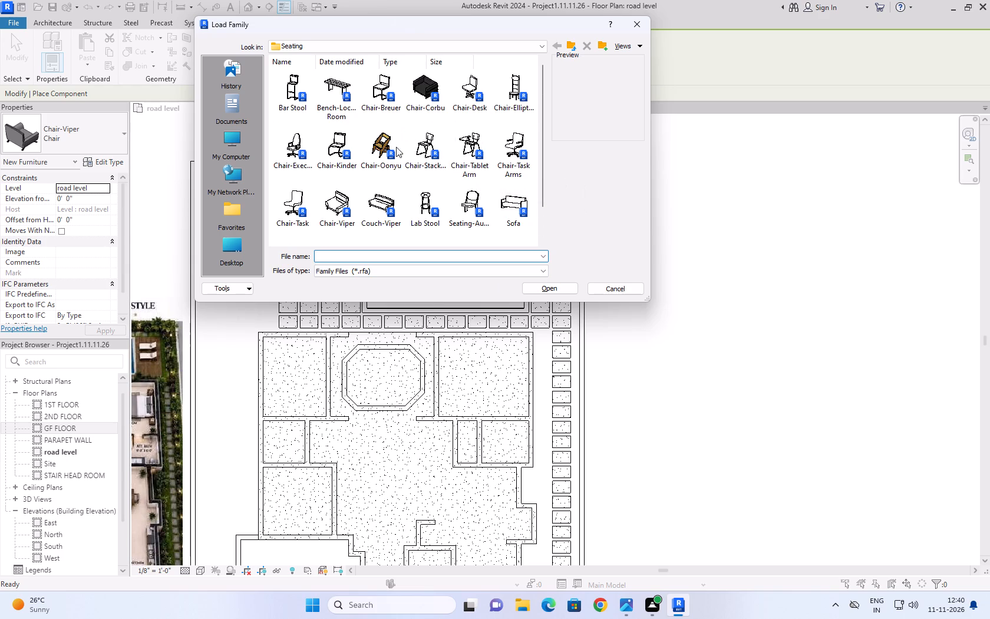
scroll(307, 121, "up", 1)
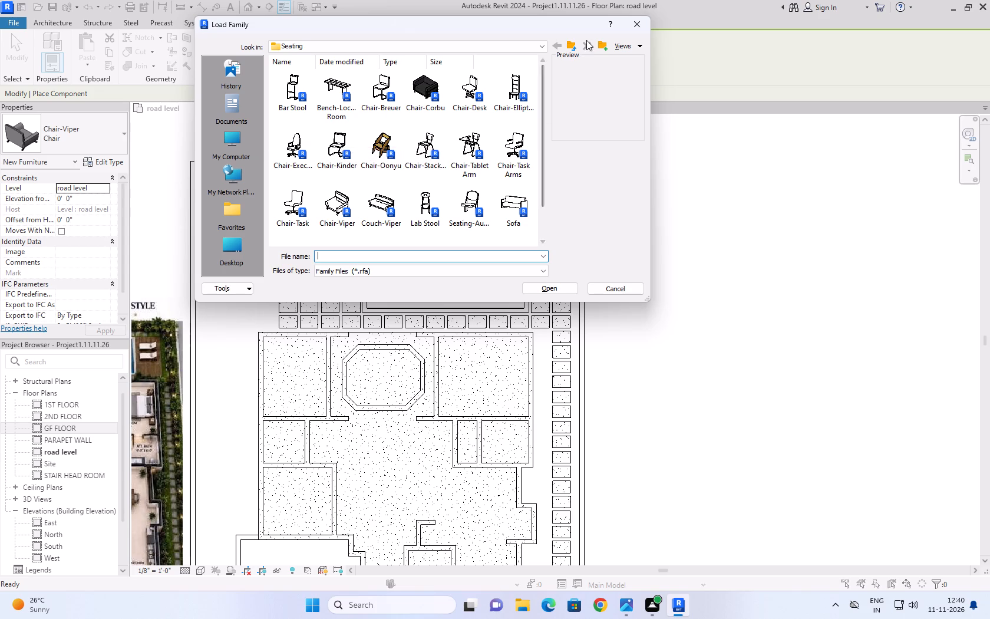
left_click(573, 49)
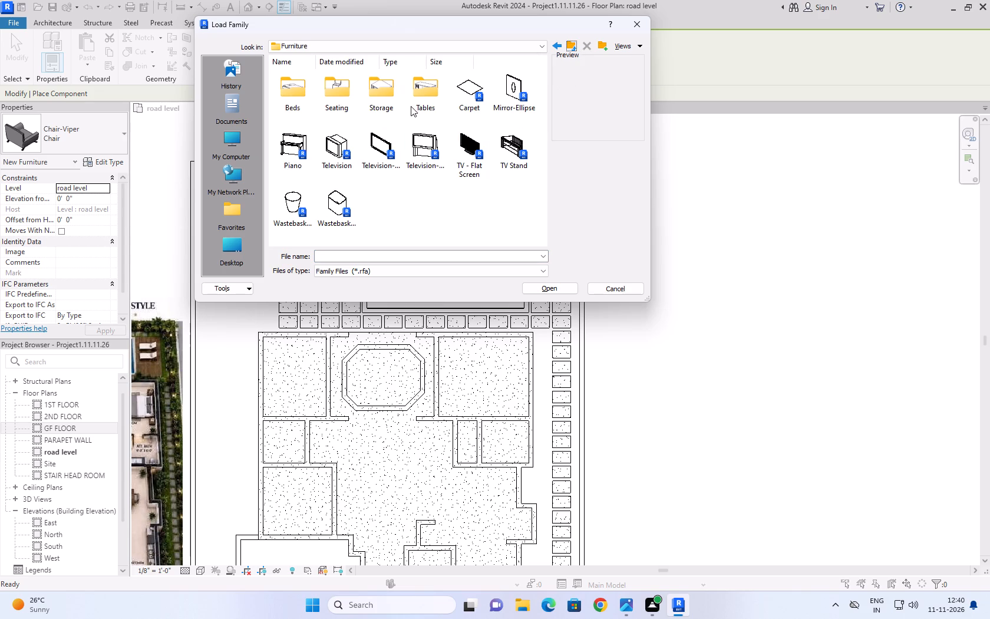
double_click(397, 100)
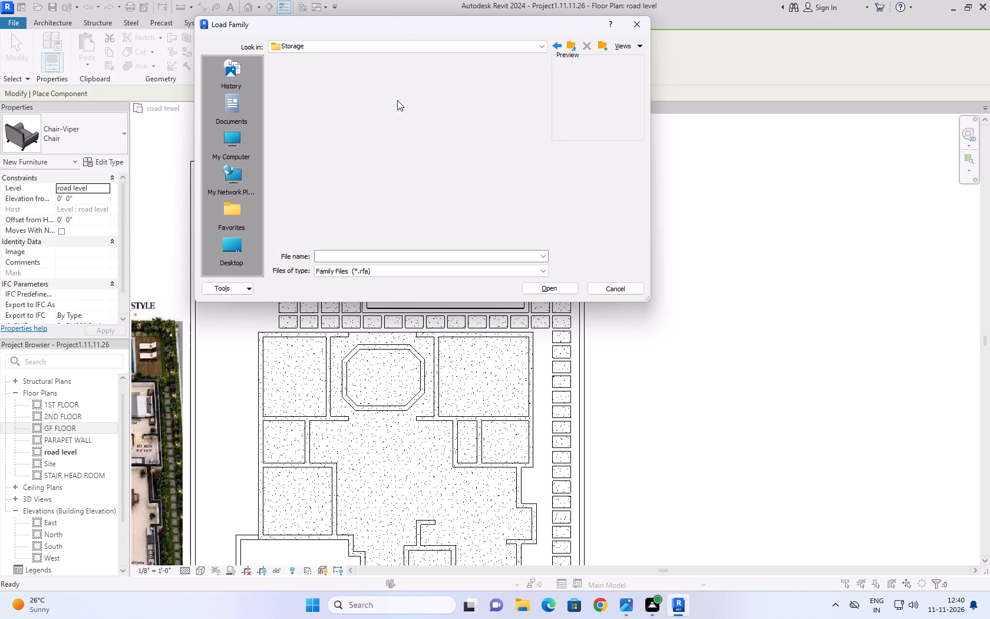
left_click(572, 50)
double_click(341, 86)
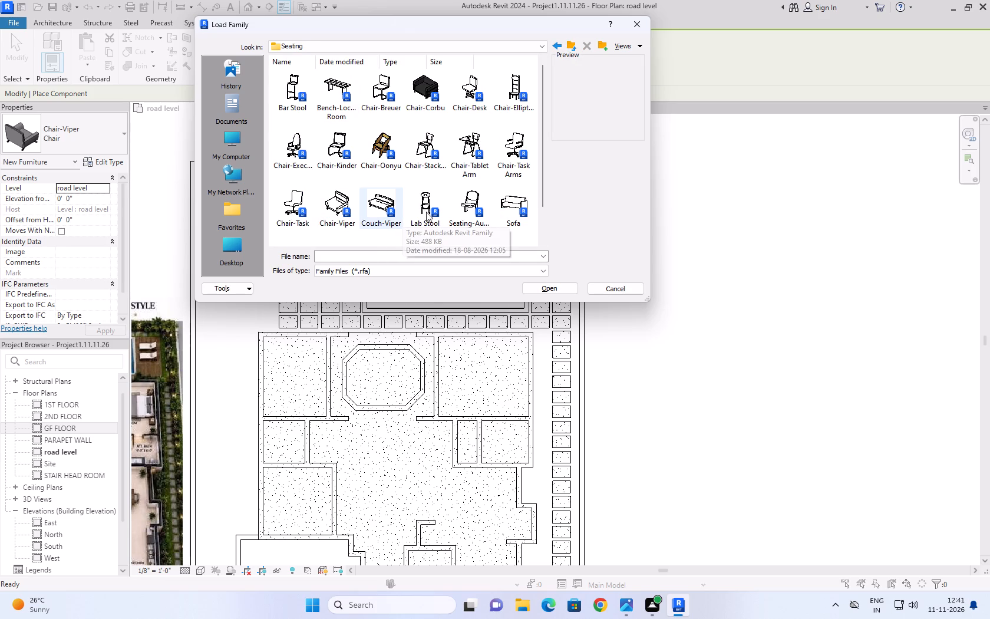
left_click(469, 210)
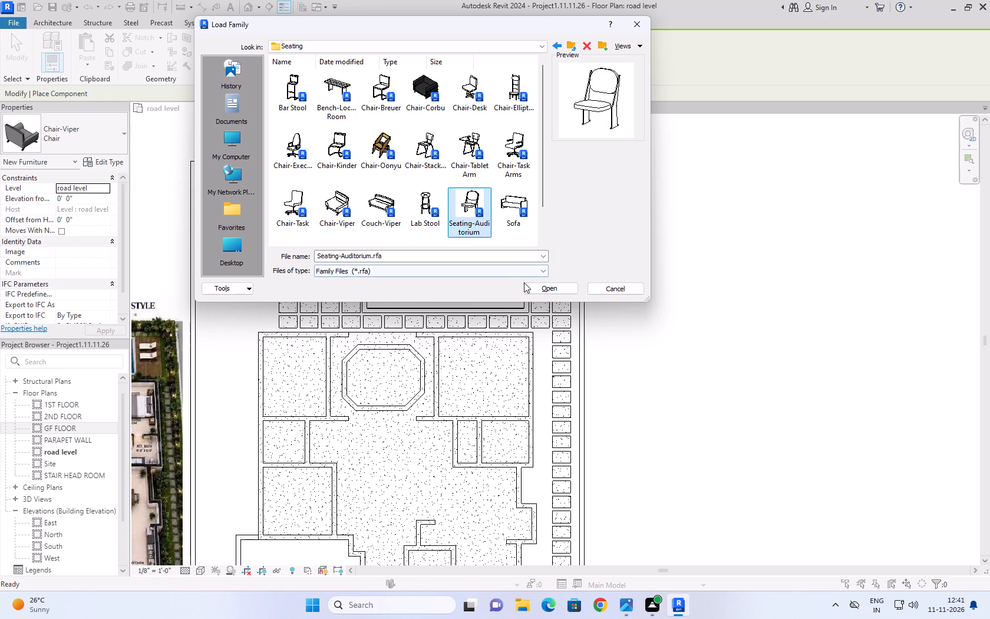
left_click(529, 282)
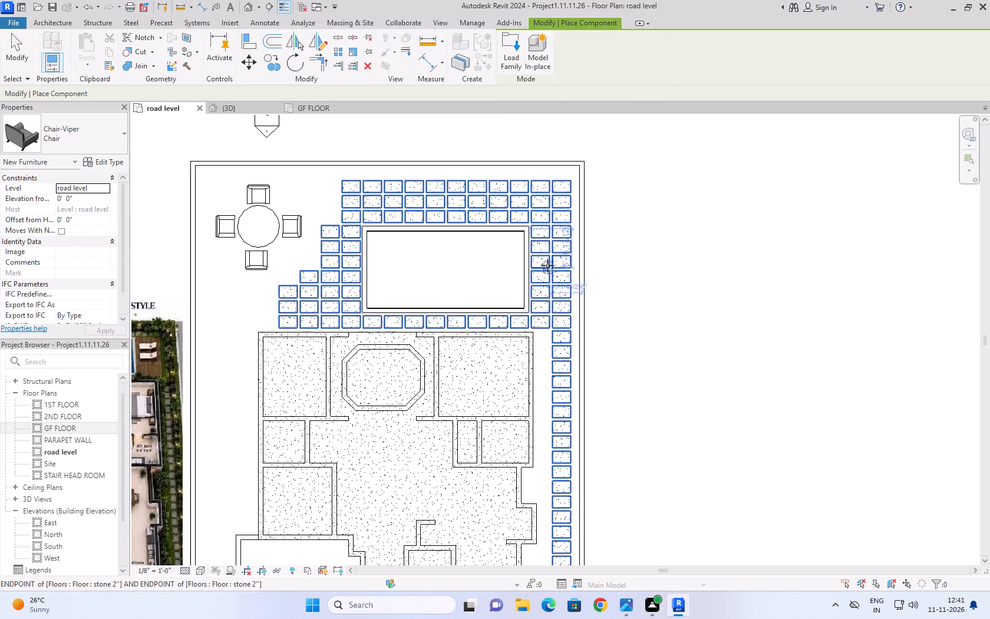
Place four 18" x 24" x 30" Seating-Auditorium chairs facing the pool, in a two-by-two group on the paving stones east of it.
scroll(556, 253, "up", 7)
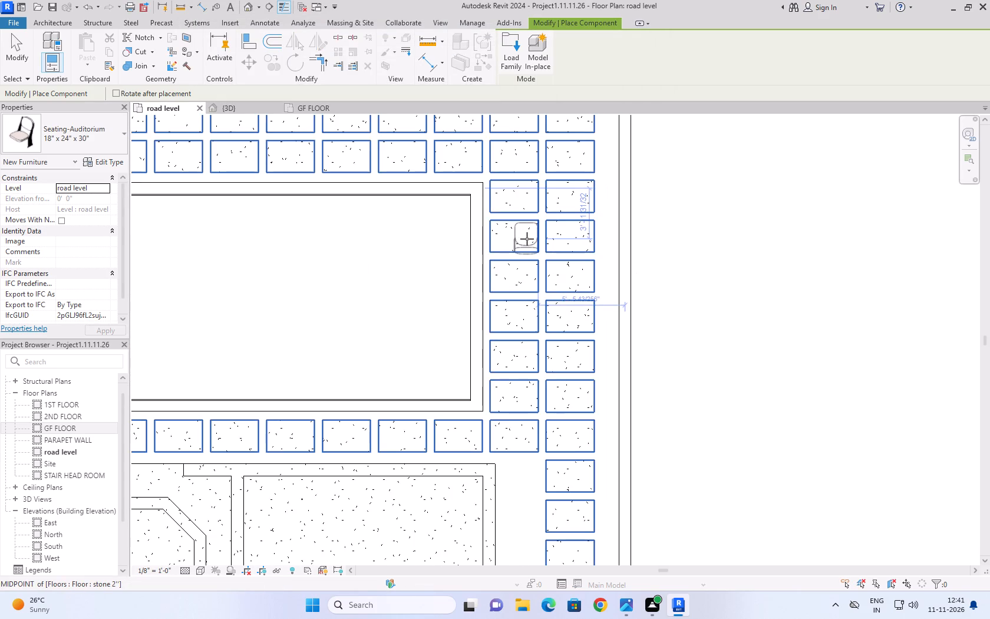
key("space")
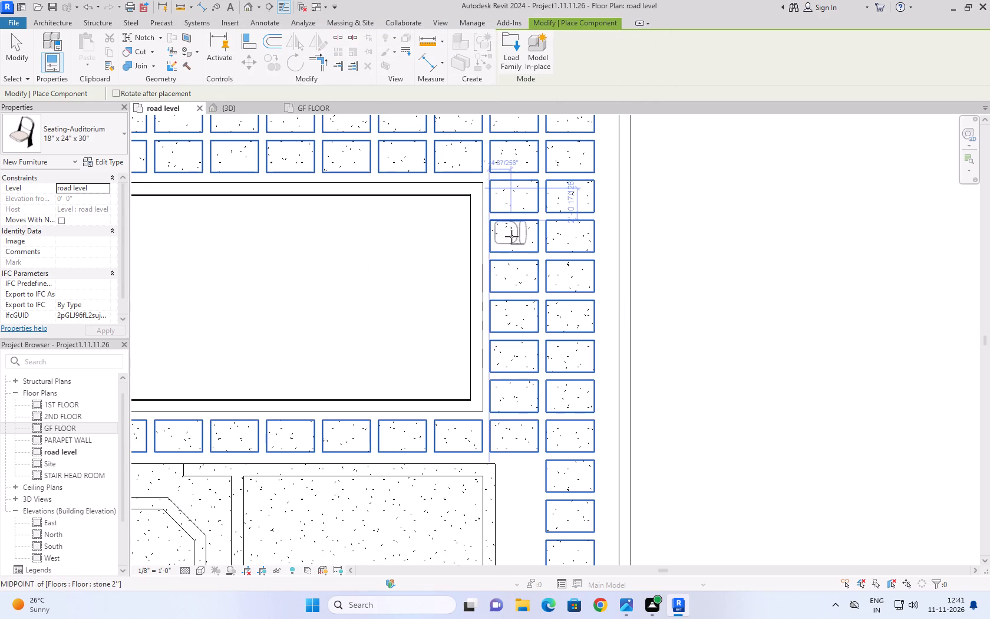
scroll(512, 241, "up", 4)
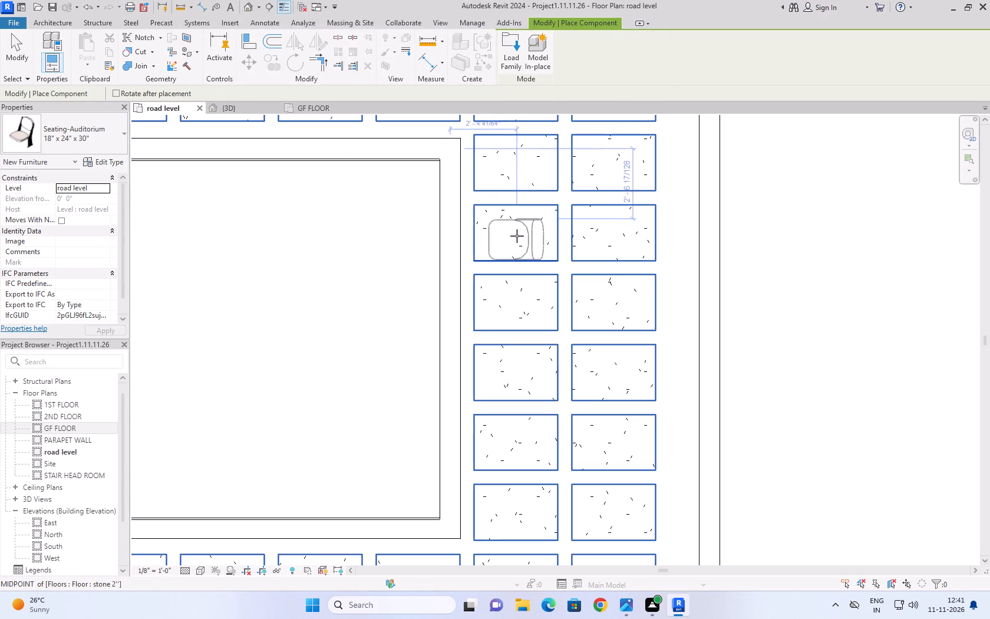
left_click(517, 233)
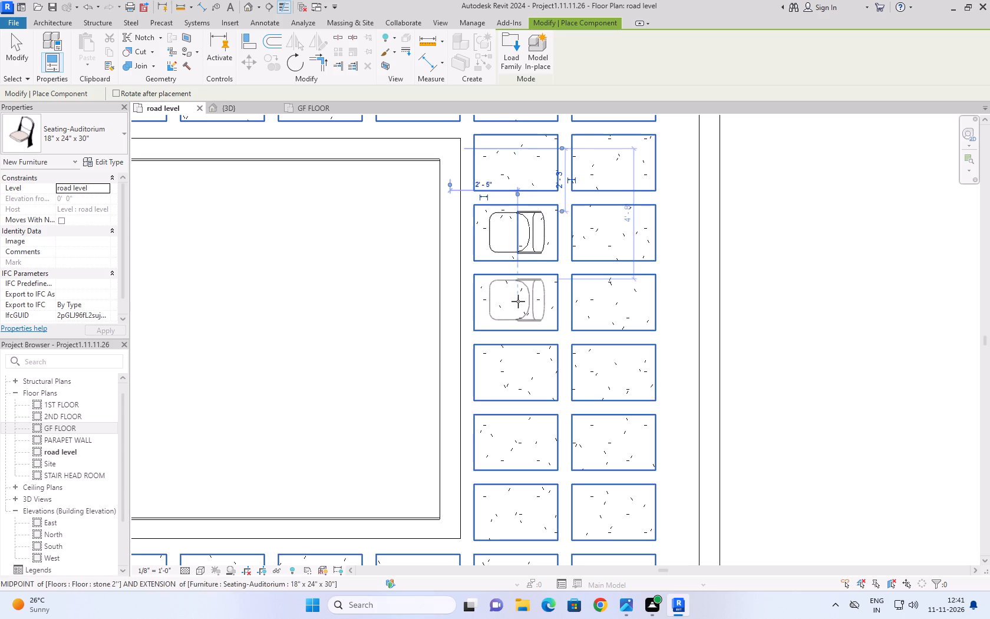
left_click(518, 304)
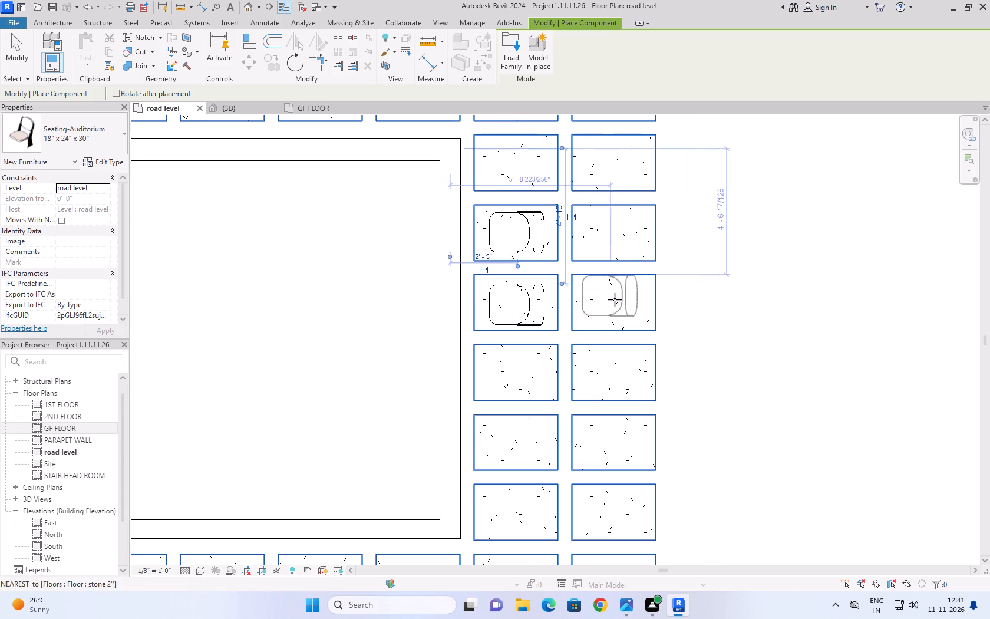
left_click(616, 304)
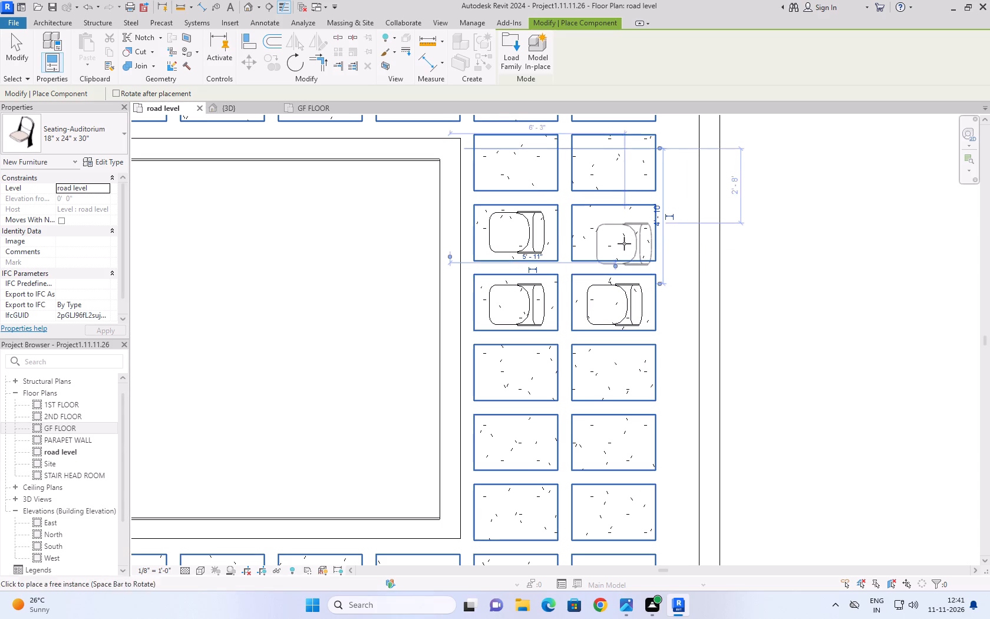
left_click(620, 233)
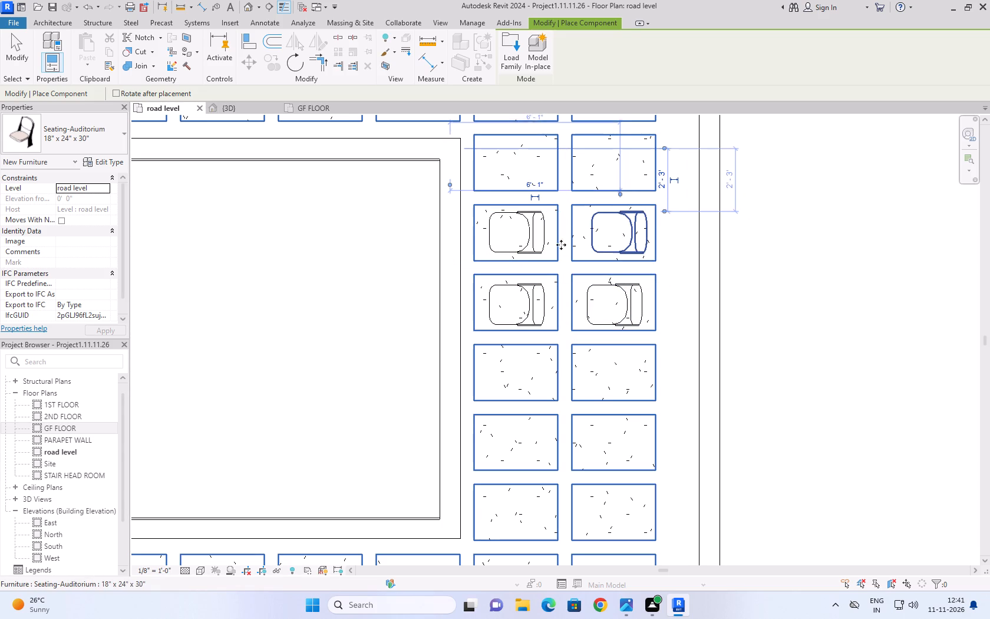
Inspect the new poolside chairs and the rest of the garden from several sides in the 3D view.
left_click(260, 109)
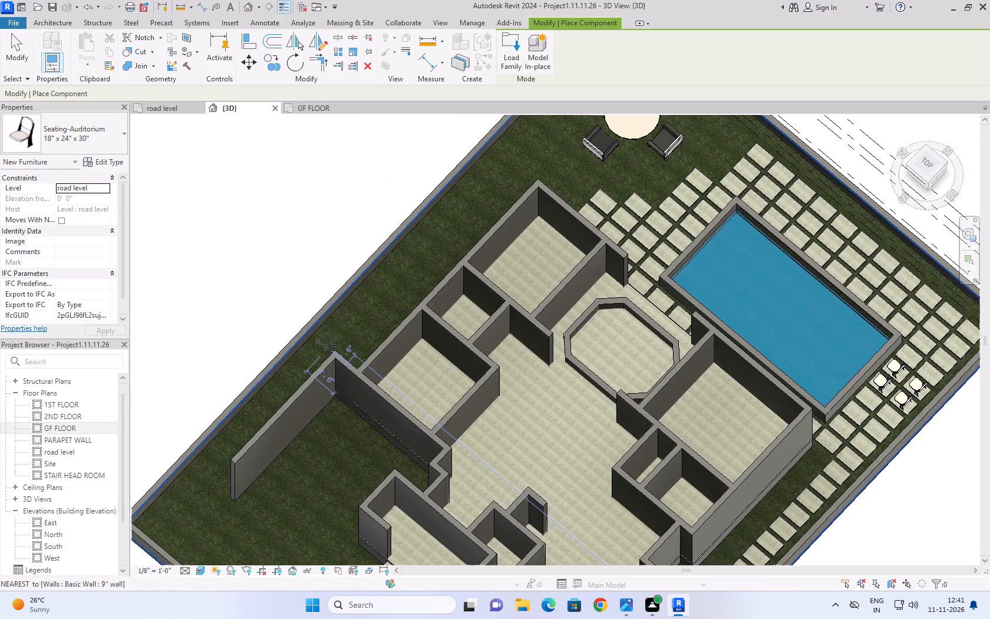
left_click(19, 51)
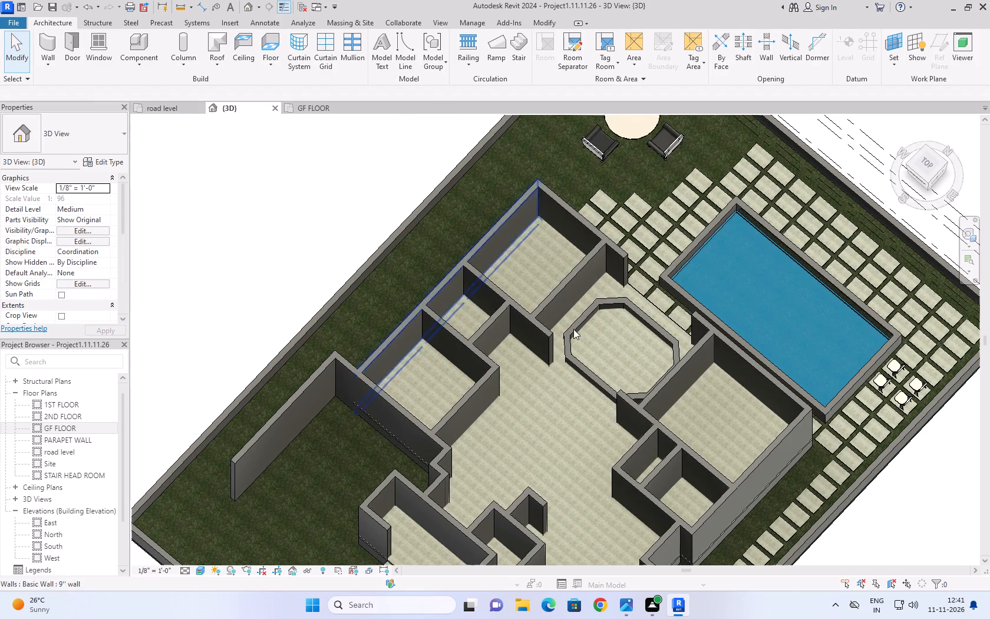
left_click(900, 124)
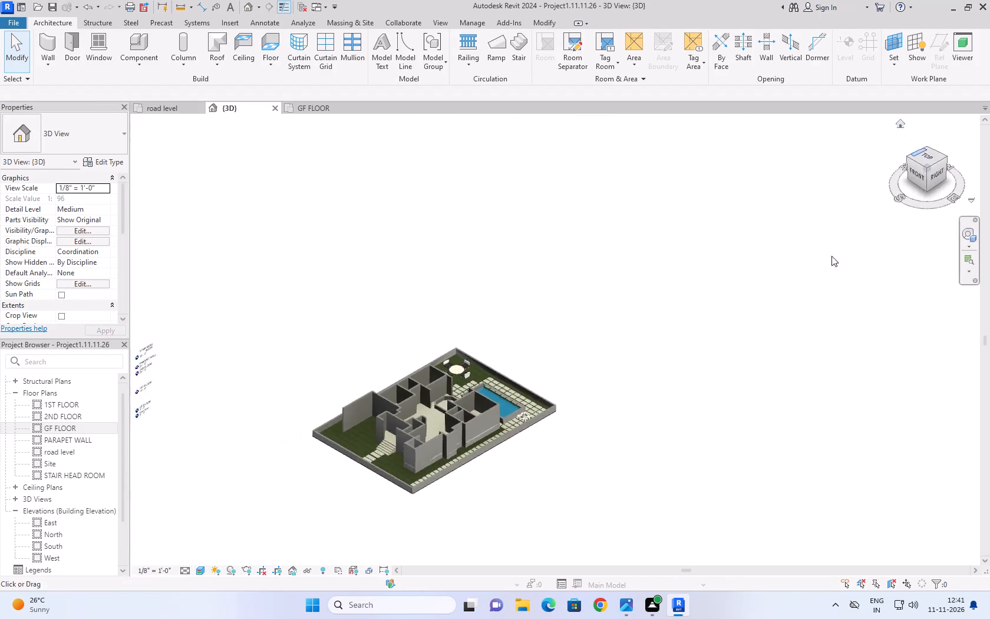
scroll(762, 393, "up", 9)
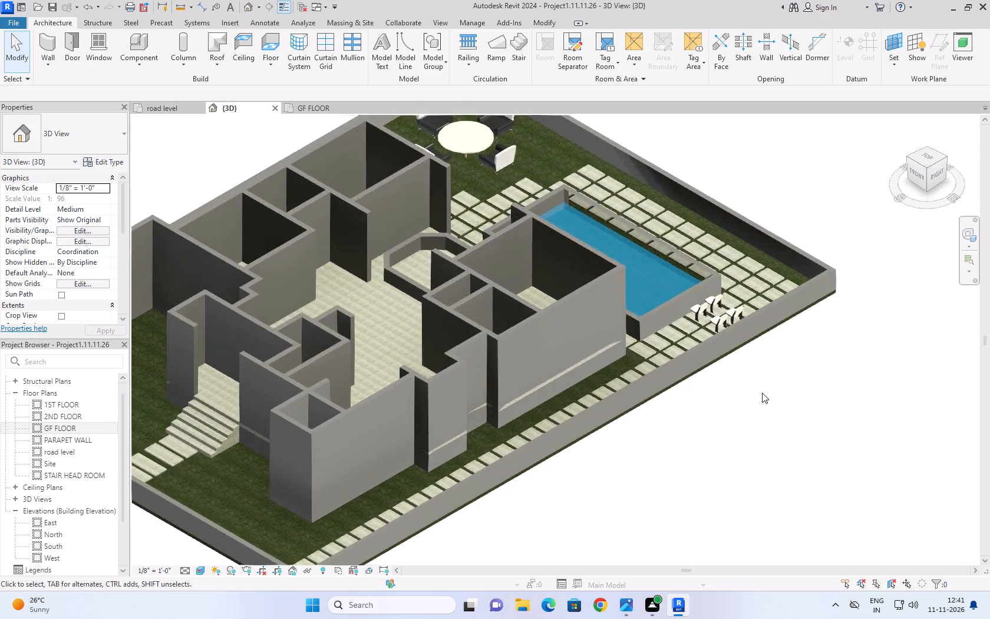
scroll(762, 393, "up", 2)
middle_click_drag(741, 400, 788, 388, "shift")
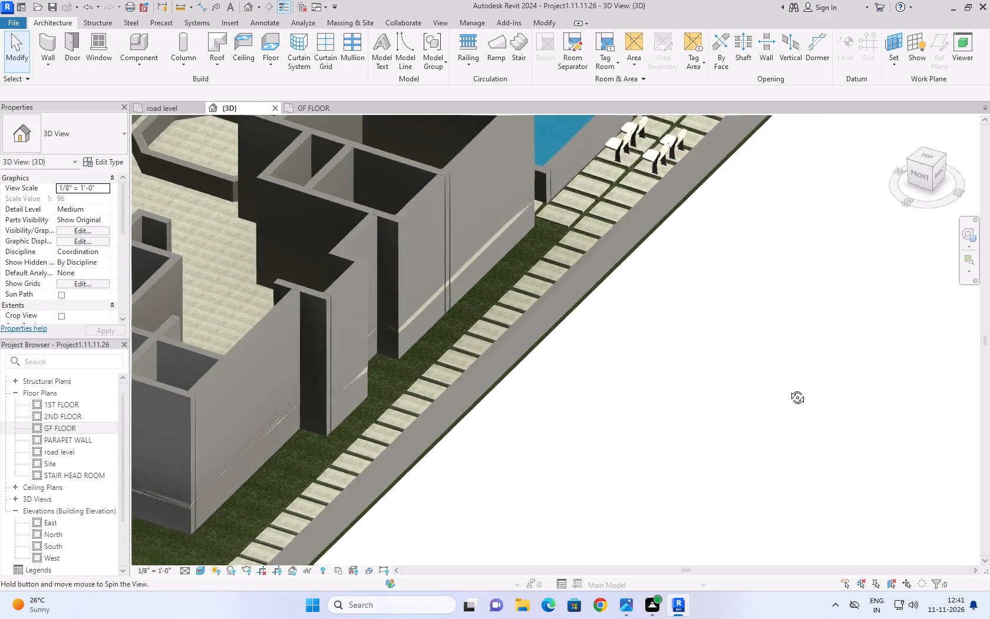
middle_click_drag(788, 388, 794, 383, "shift")
scroll(714, 311, "up", 1)
middle_click_drag(714, 311, 753, 509)
middle_click_drag(675, 447, 682, 416, "shift")
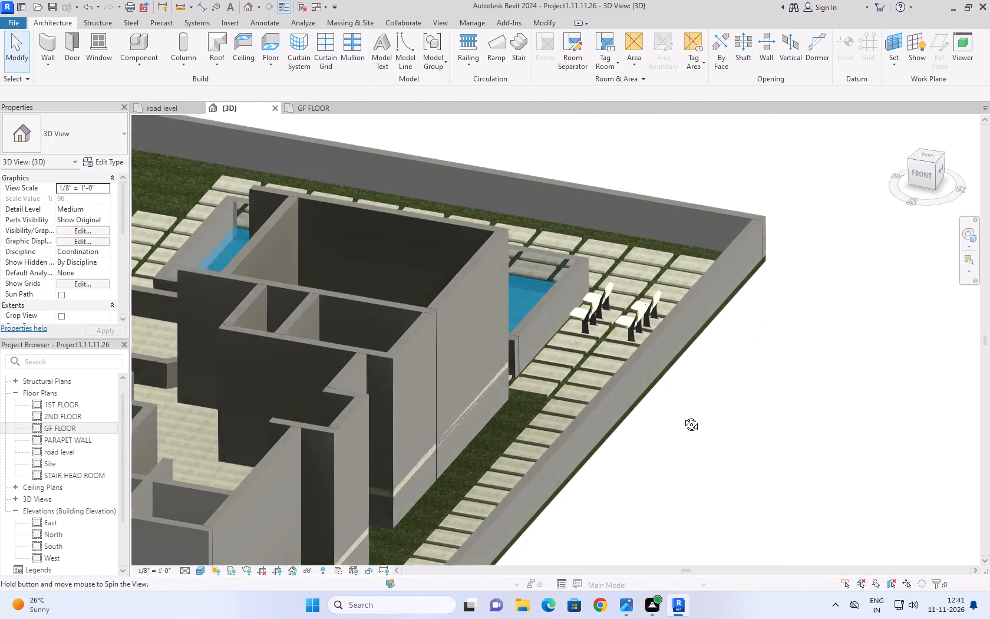
middle_click_drag(682, 416, 692, 378, "shift")
middle_click_drag(692, 378, 500, 403)
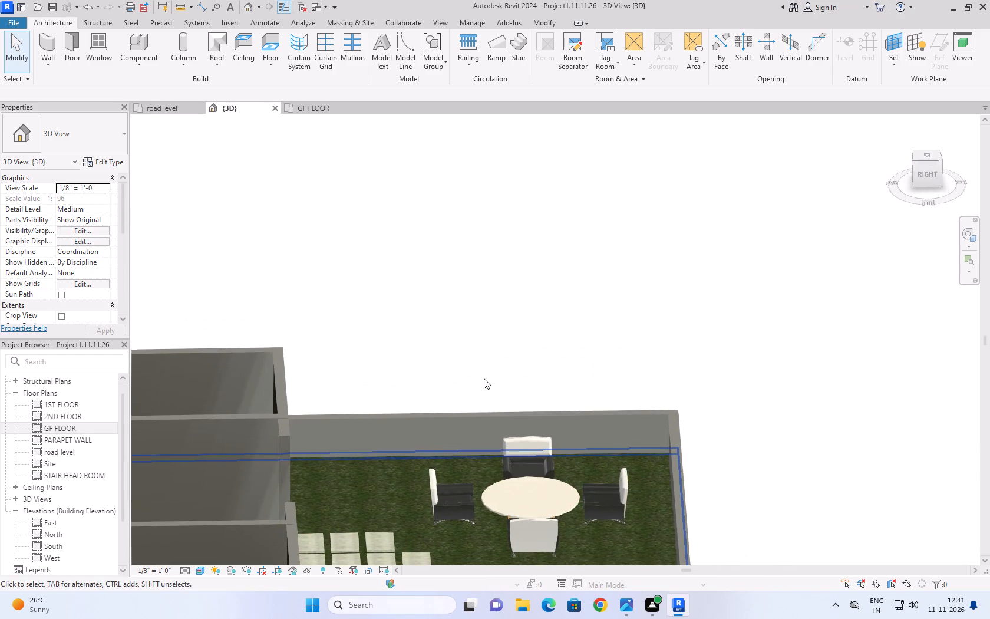
scroll(484, 378, "down", 8)
middle_click_drag(654, 445, 444, 479, "shift")
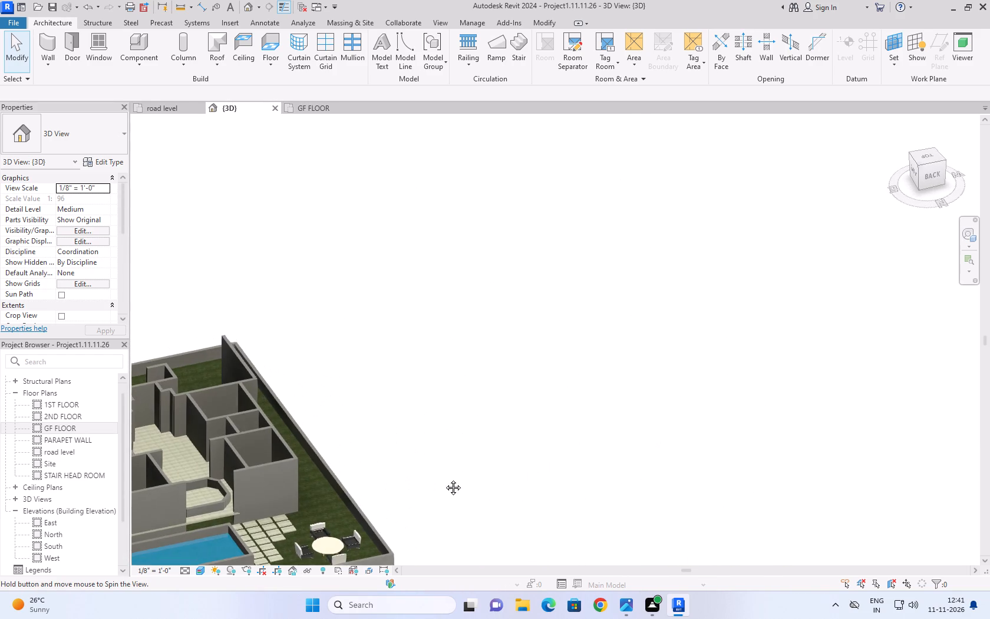
middle_click_drag(444, 479, 459, 479, "shift")
scroll(210, 514, "up", 7)
scroll(585, 380, "down", 6)
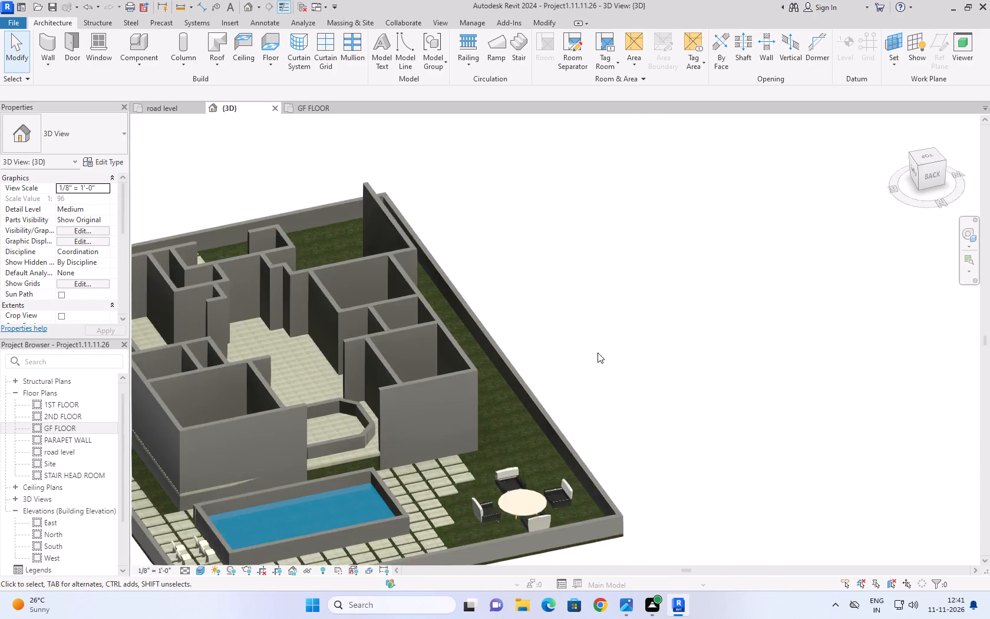
scroll(598, 353, "down", 2)
Examine the pool and garden layout in the road level plan against the reference plan image.
left_click(167, 114)
left_click(168, 110)
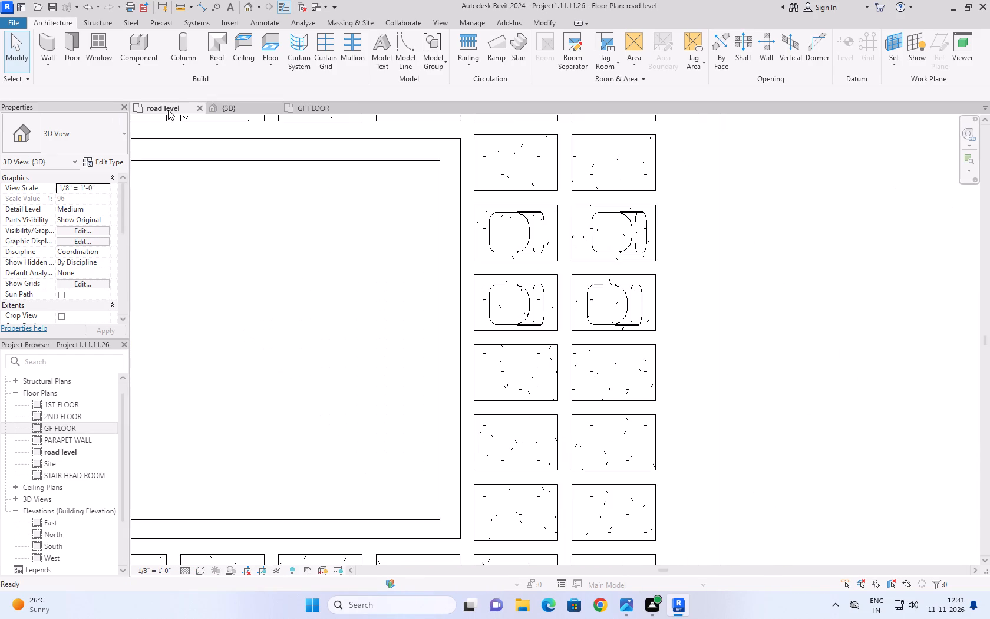
scroll(489, 312, "down", 8)
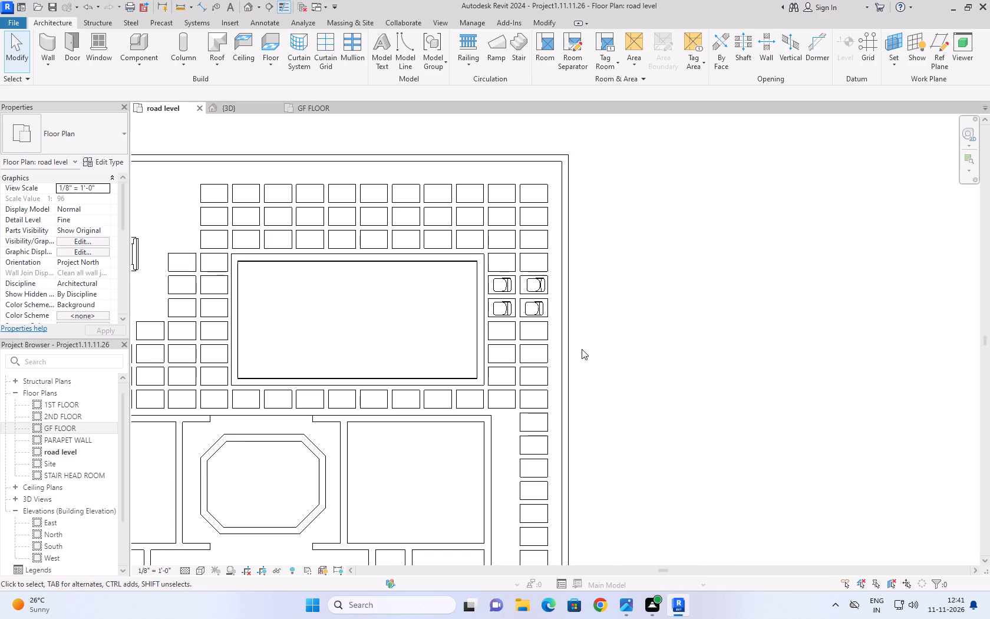
scroll(649, 336, "down", 5)
scroll(437, 376, "up", 9)
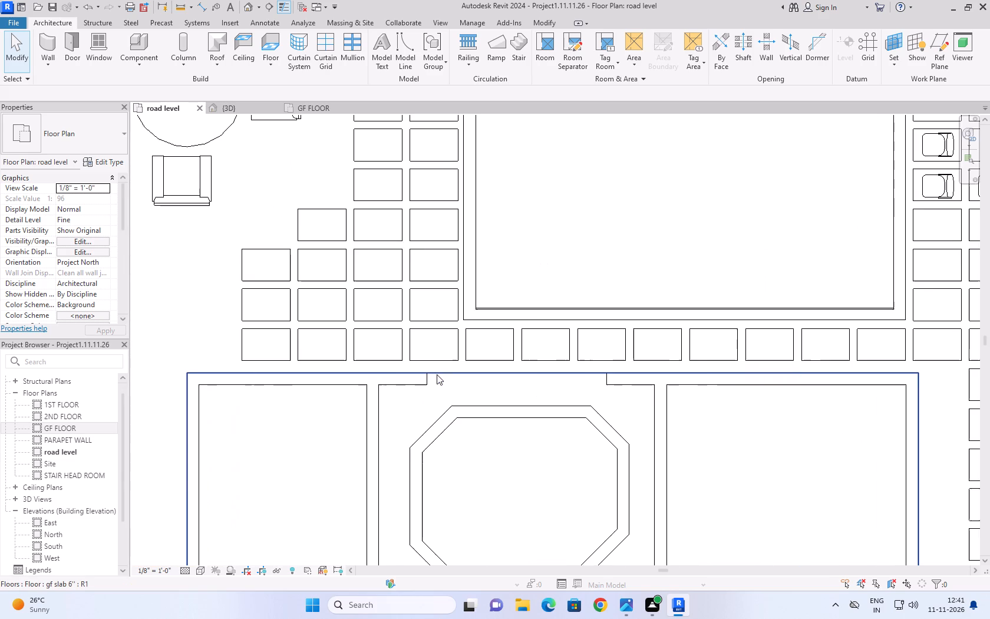
scroll(487, 307, "down", 7)
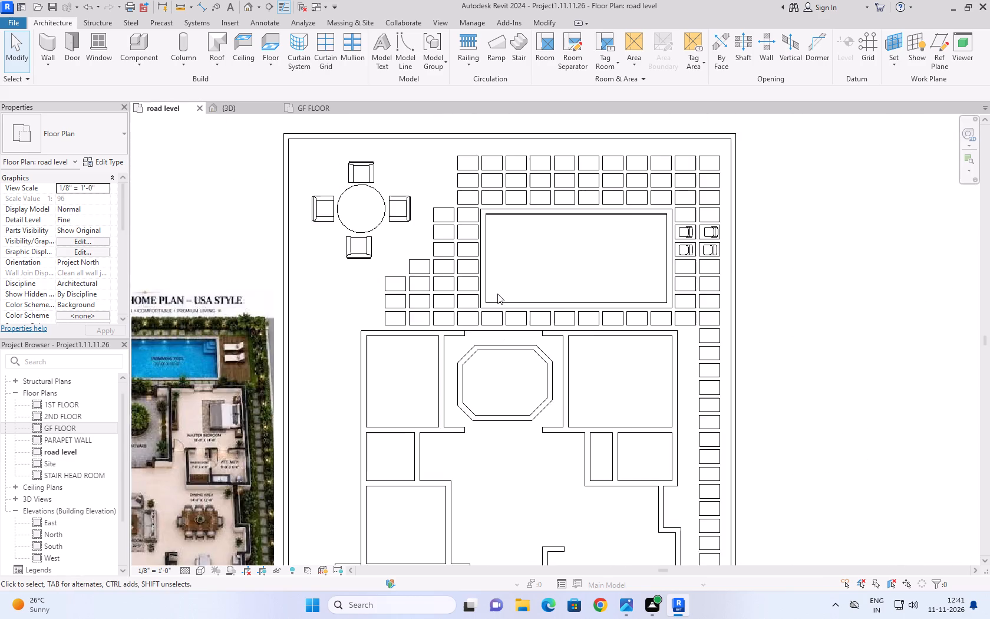
scroll(500, 295, "down", 4)
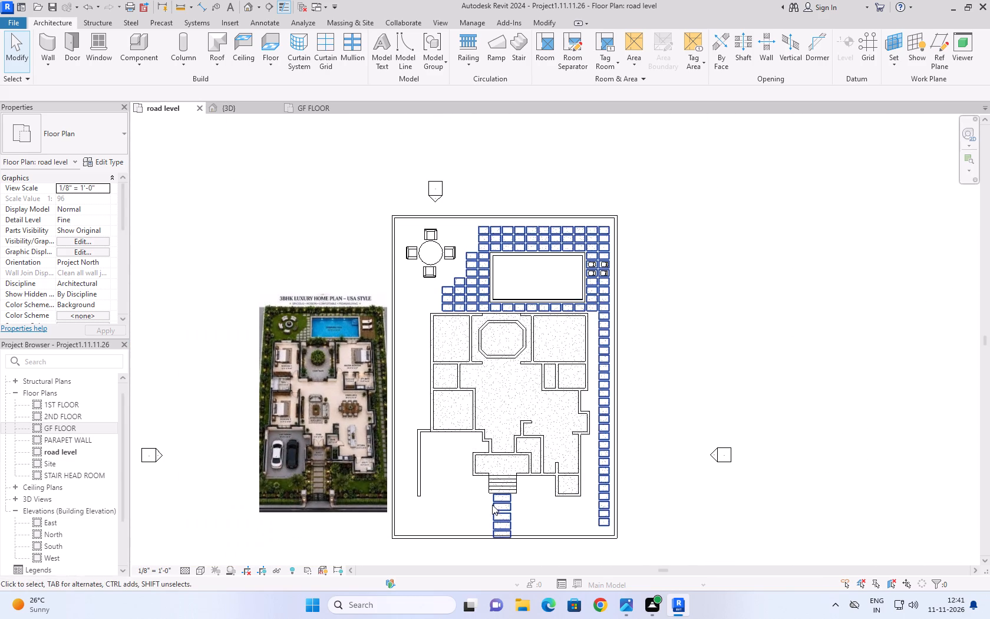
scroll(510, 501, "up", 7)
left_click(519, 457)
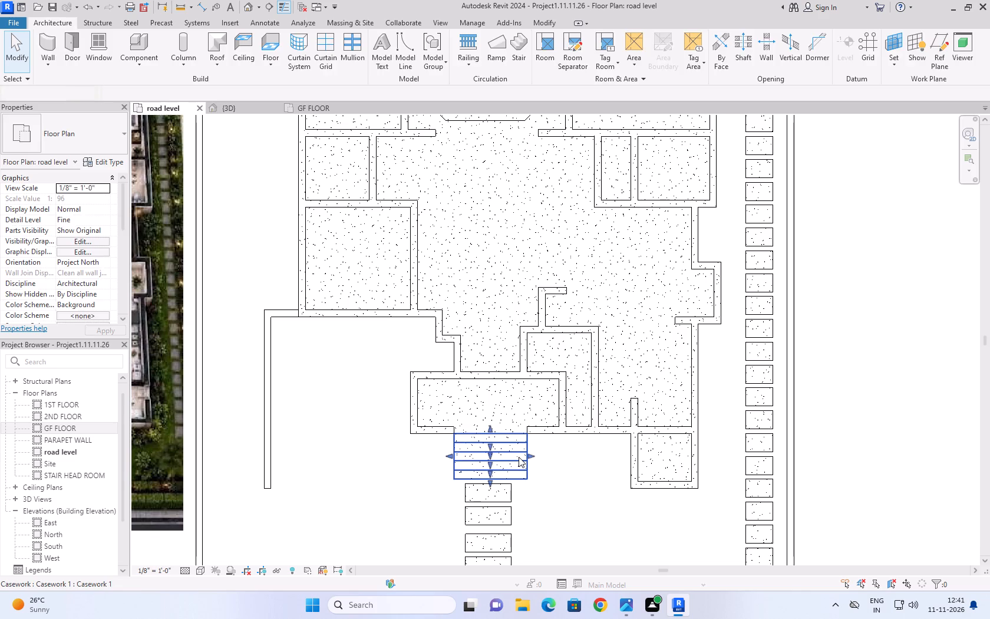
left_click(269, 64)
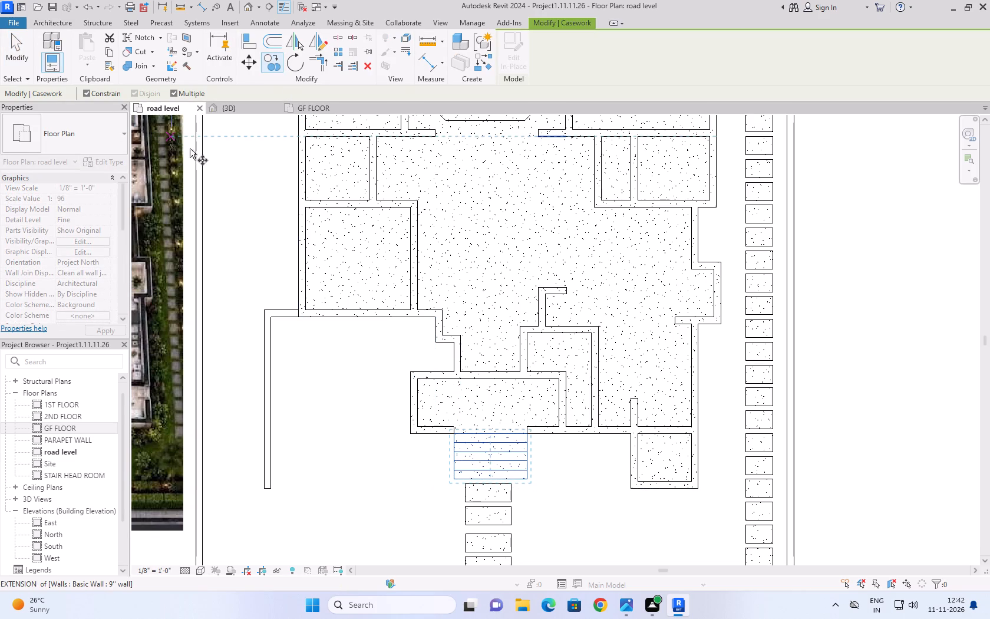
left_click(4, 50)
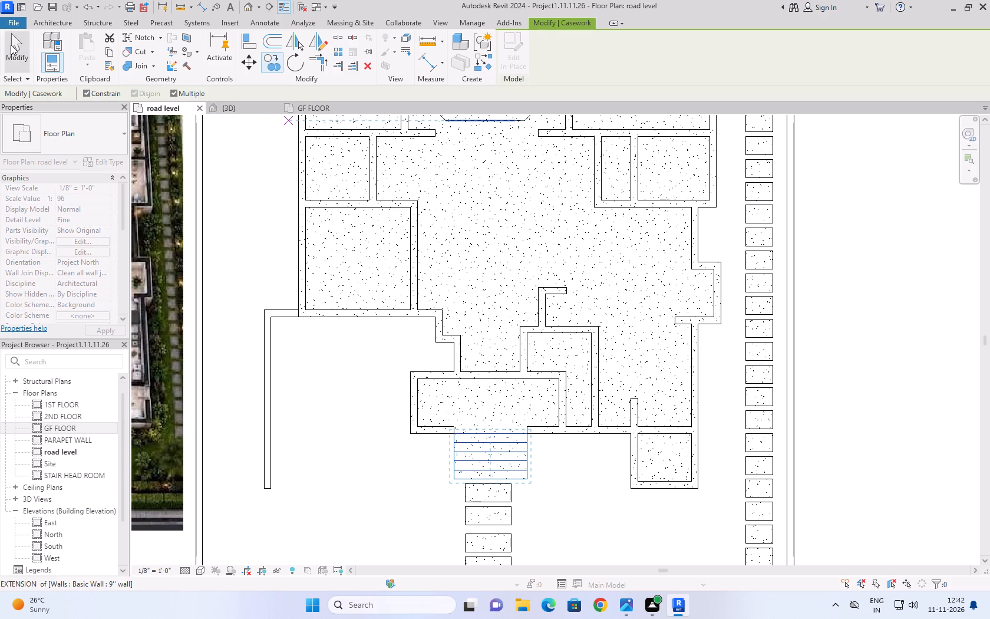
Copy the front entrance steps northward from their lower-left corner, placing one copy inside the house floor area.
left_click(11, 44)
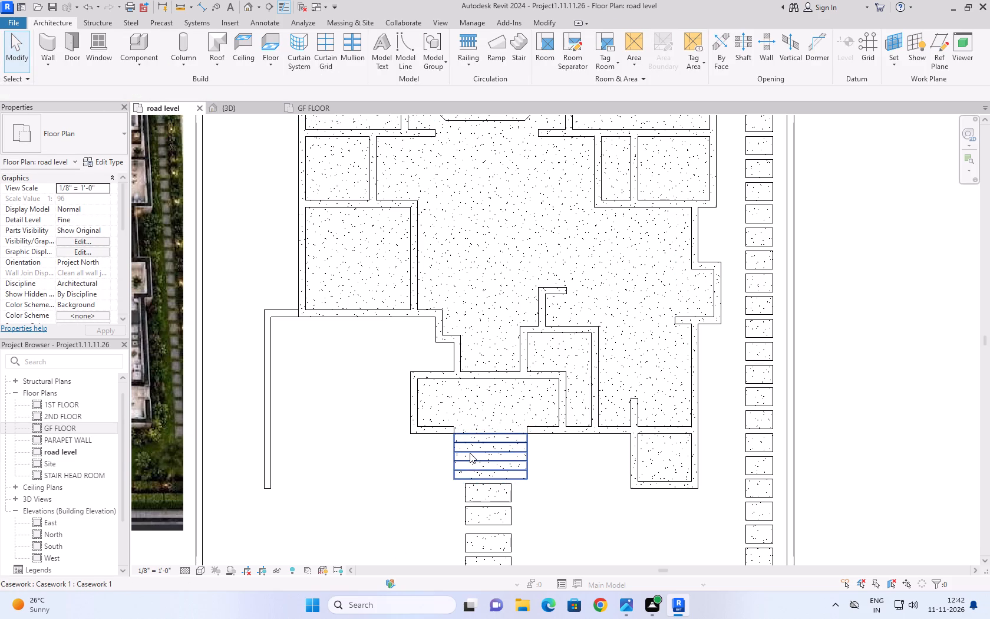
left_click(470, 452)
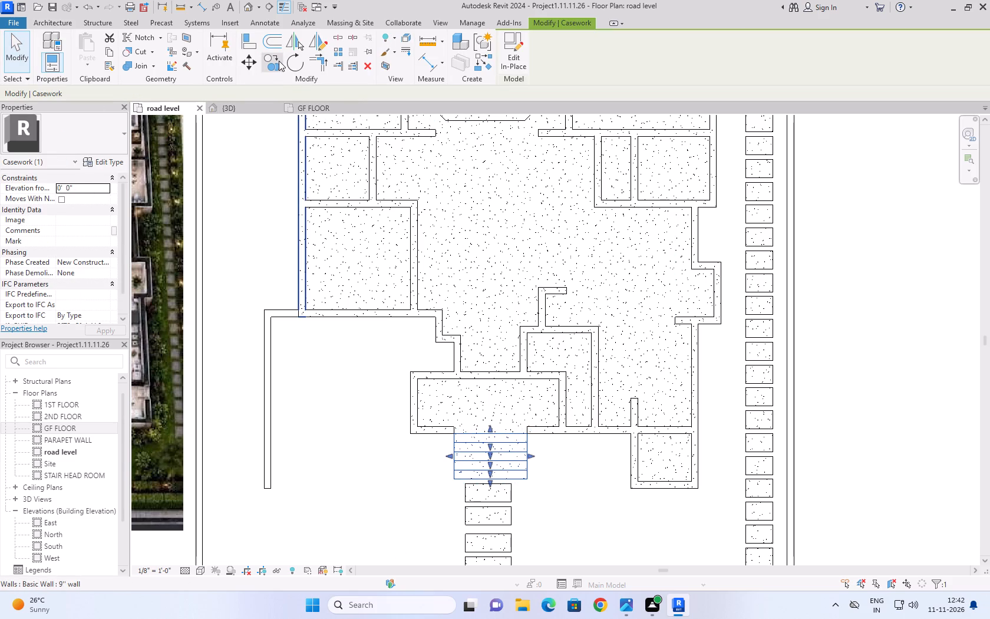
left_click(279, 61)
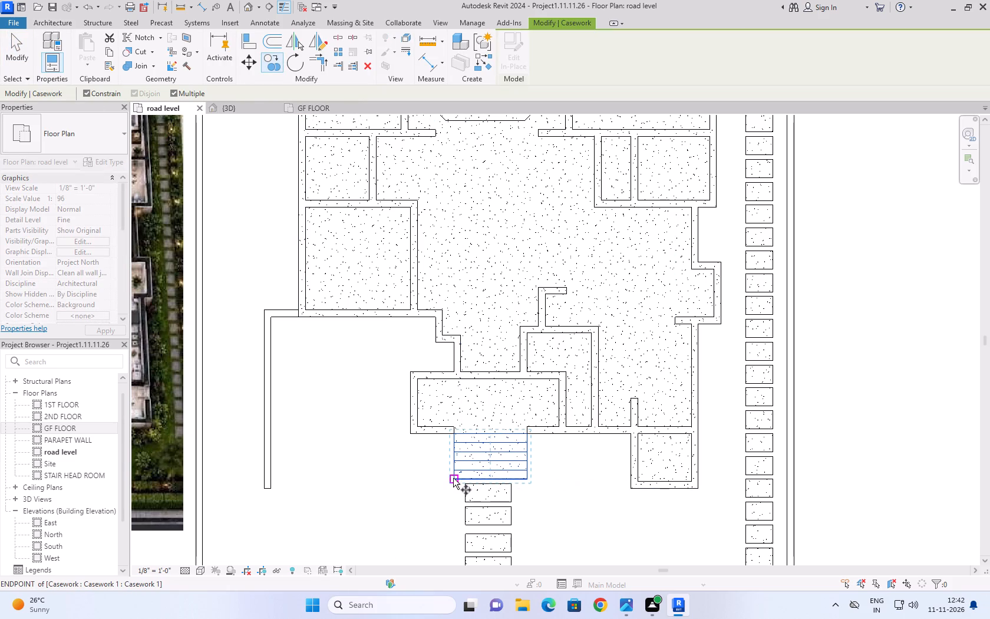
left_click(454, 478)
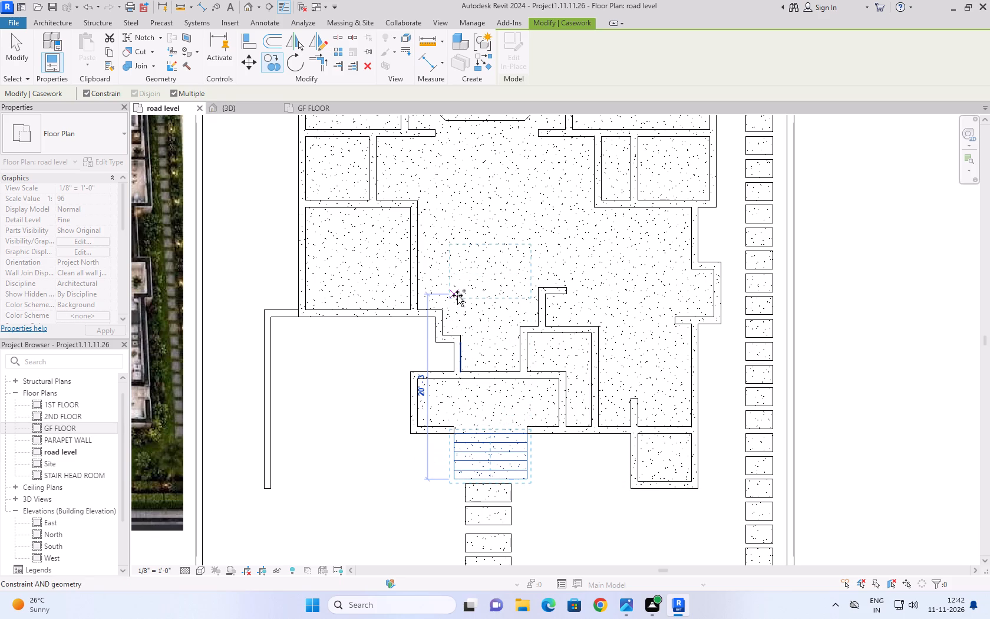
left_click(458, 276)
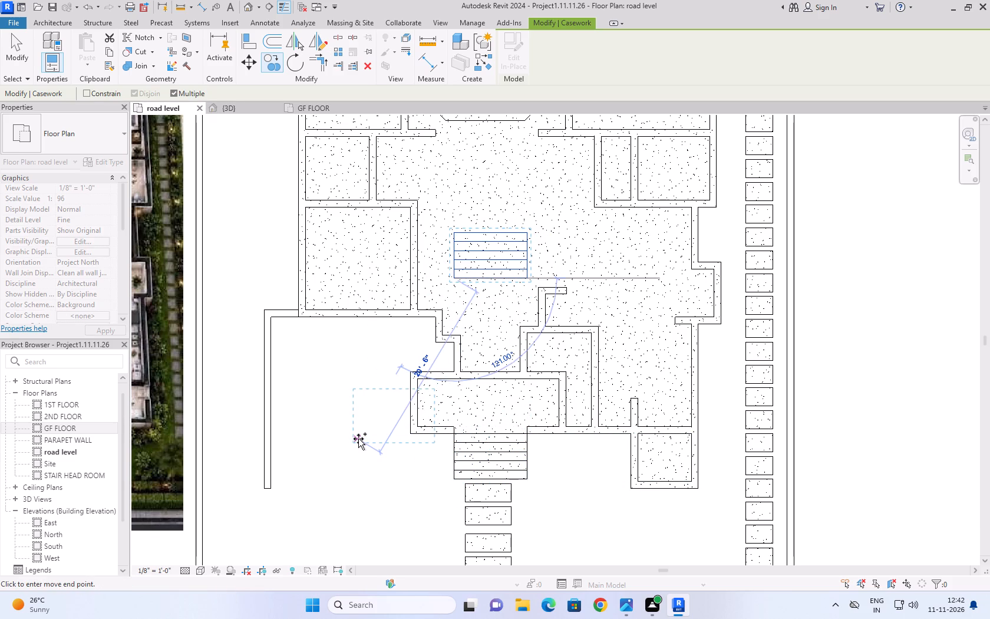
key("Escape")
key("Escape")
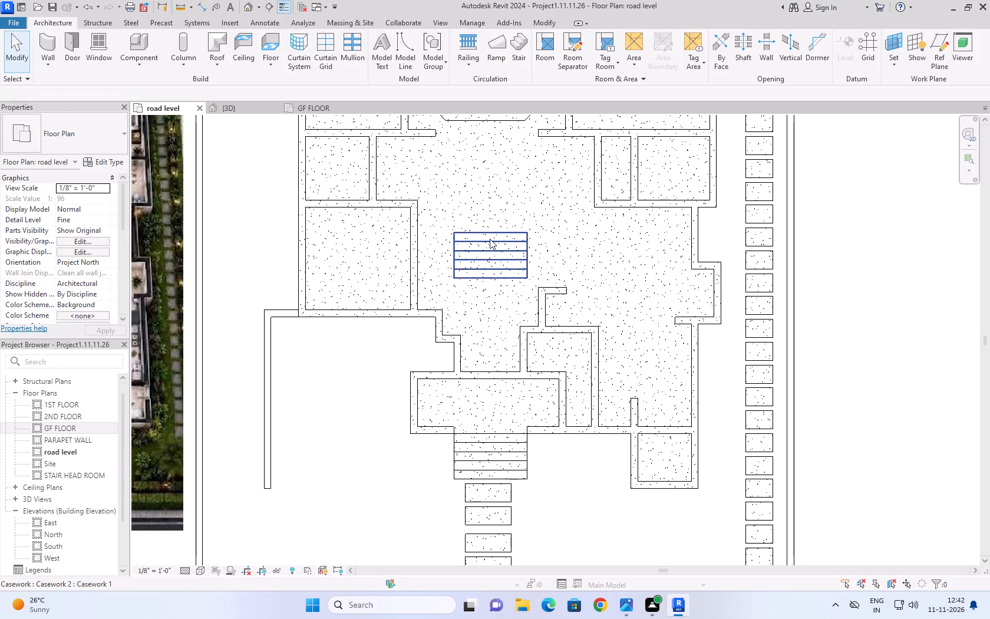
Rotate the copied steps 180° about their centre.
left_click(490, 235)
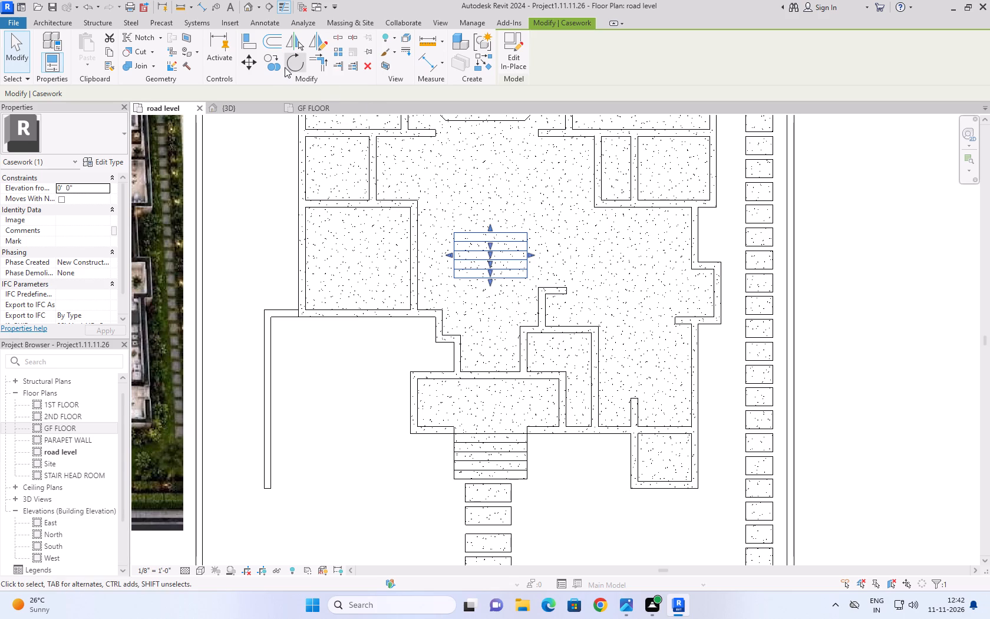
left_click(288, 65)
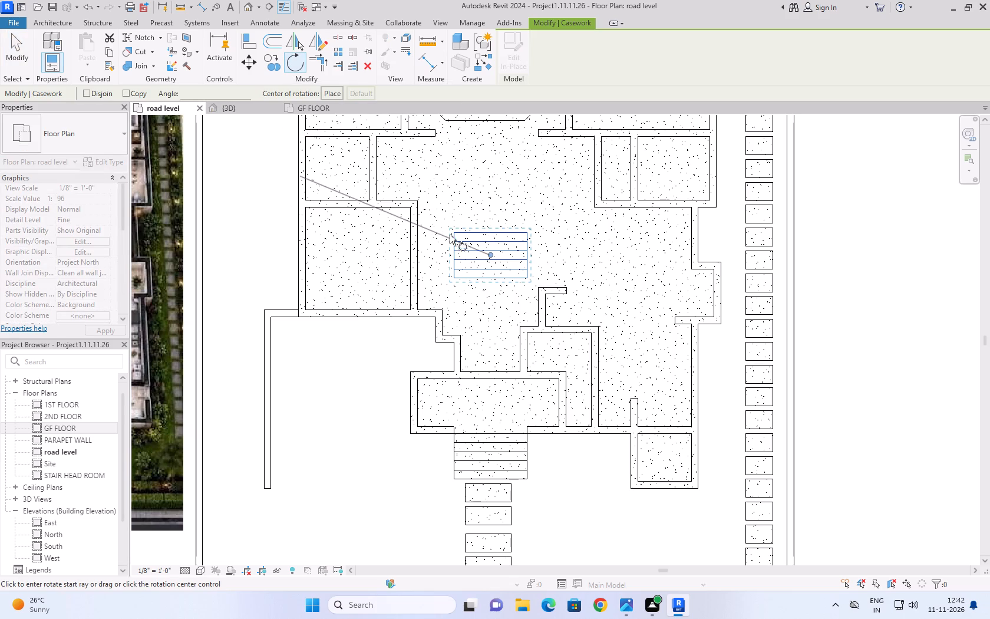
left_click(490, 164)
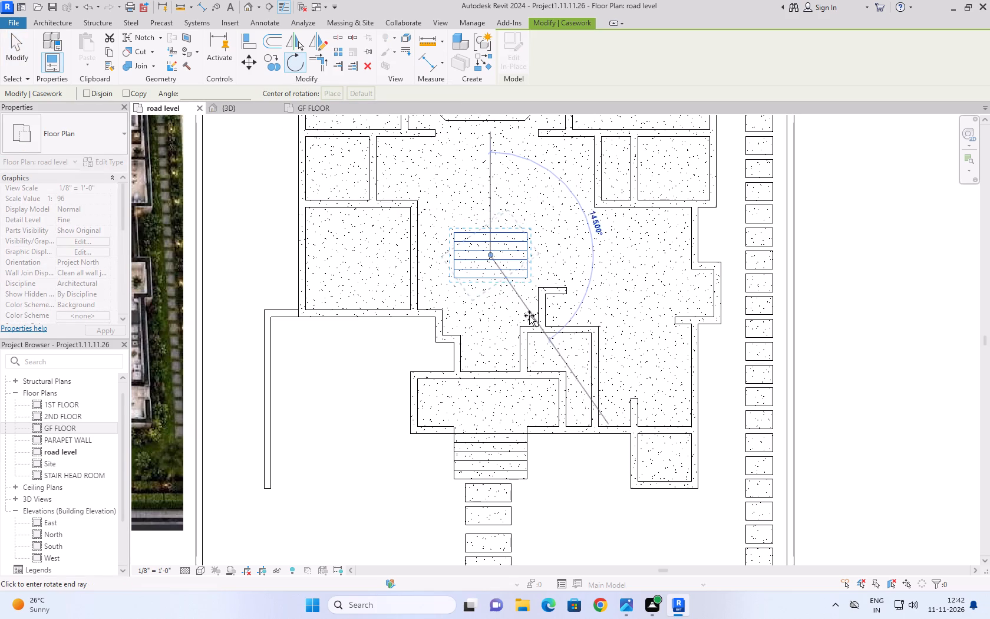
left_click(491, 336)
scroll(503, 373, "down", 7)
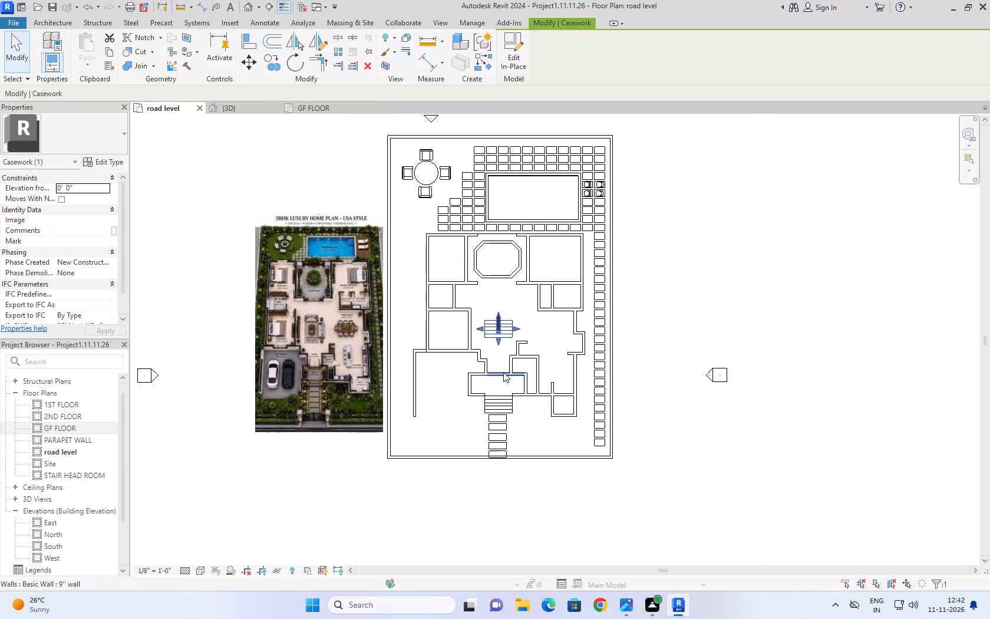
Move the rotated steps west to the boundary wall and north, level with the paving between the pool and the house.
left_click(698, 273)
double_click(499, 325)
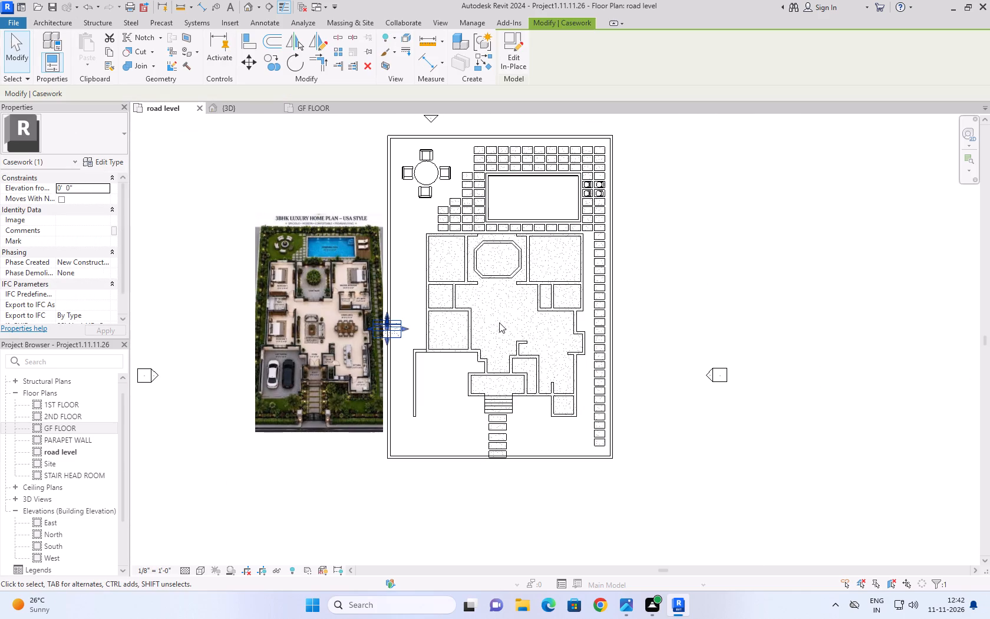
left_click_drag(395, 331, 418, 242)
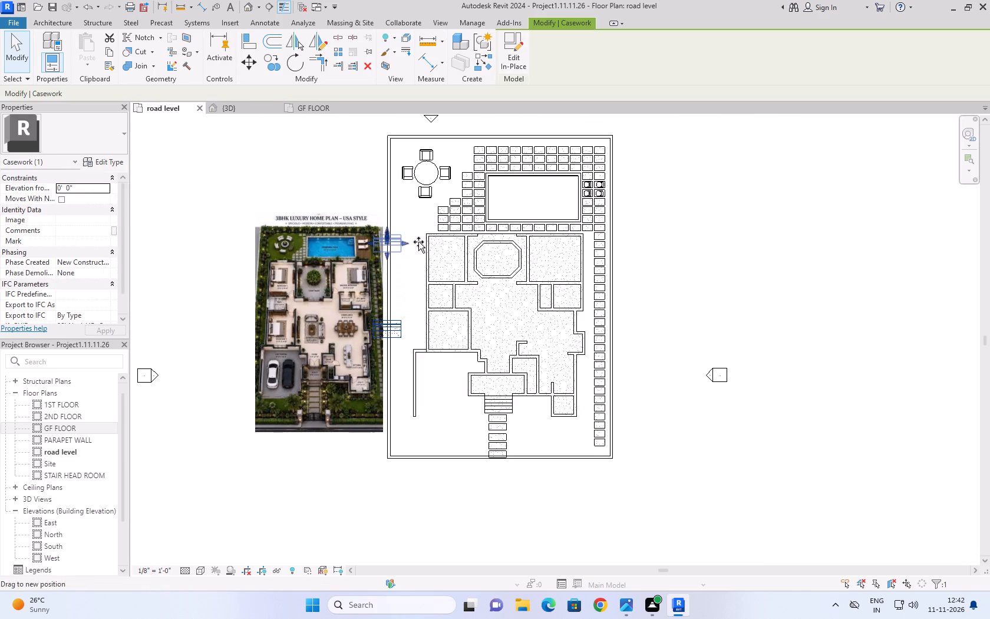
left_click_drag(418, 242, 418, 231)
scroll(418, 214, "up", 3)
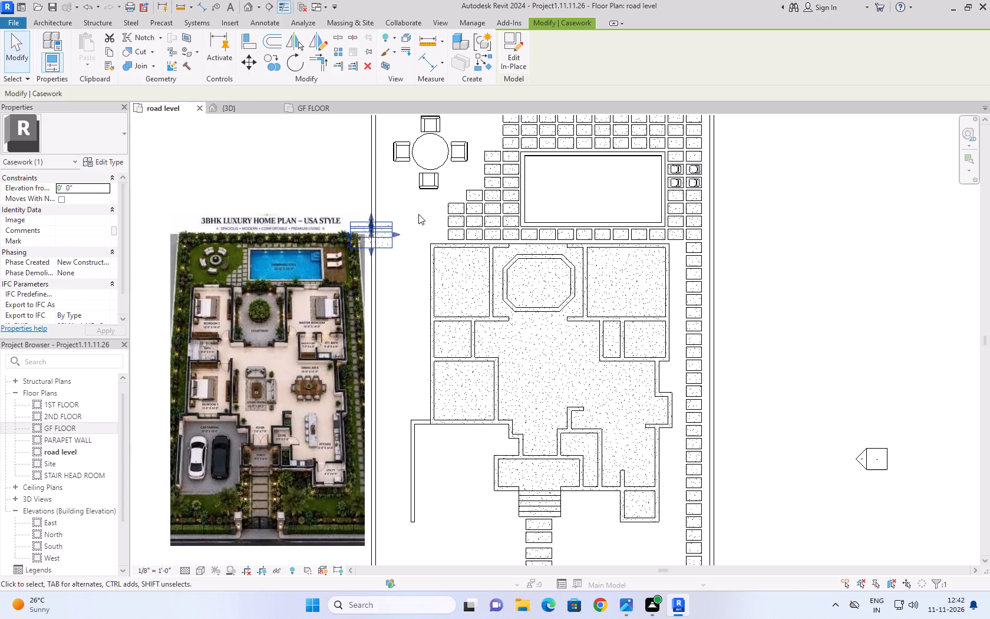
left_click(351, 173)
left_click(386, 233)
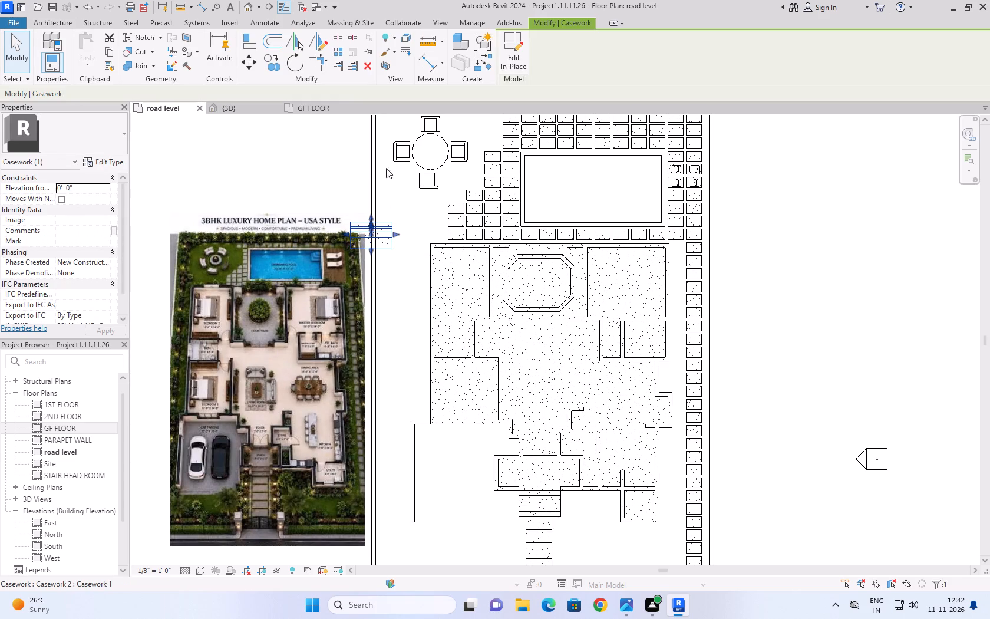
Stretch the east end of the copied steps across to the rear courtyard opening, past its octagonal wall's centre.
left_click_drag(396, 232, 541, 241)
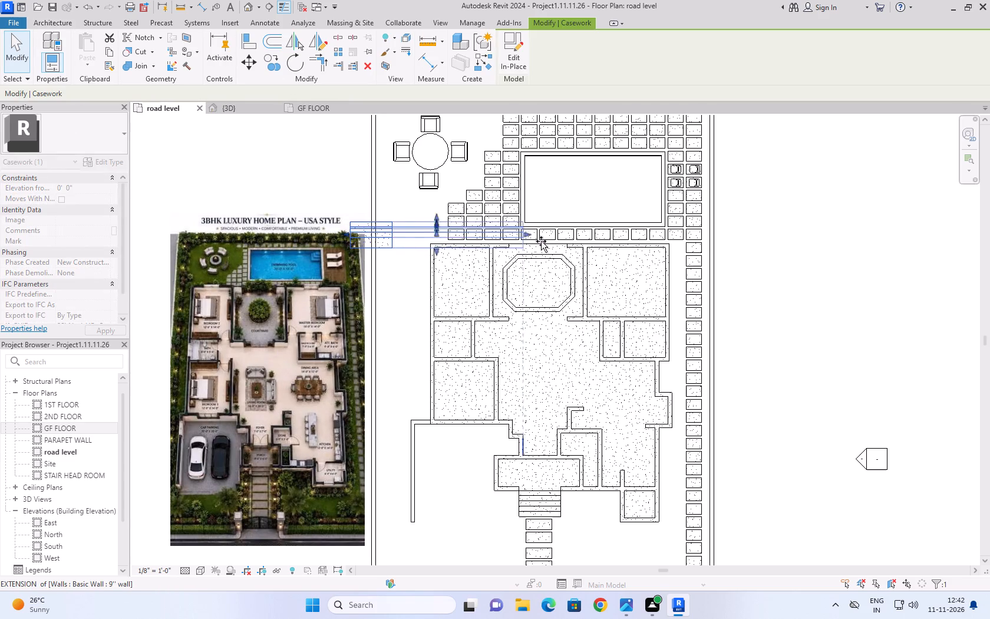
left_click_drag(541, 241, 578, 239)
scroll(578, 239, "up", 5)
scroll(527, 261, "down", 2)
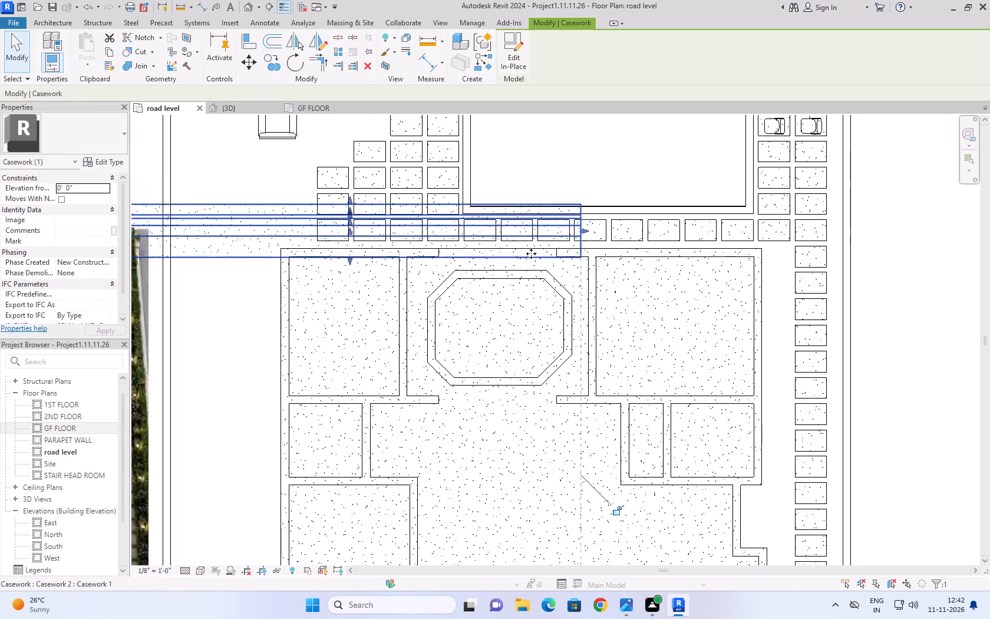
scroll(531, 253, "down", 1)
Nudge the stretched steps slightly north to line their inner edge up with the rear wall of the house.
left_click(328, 315)
left_click(352, 221)
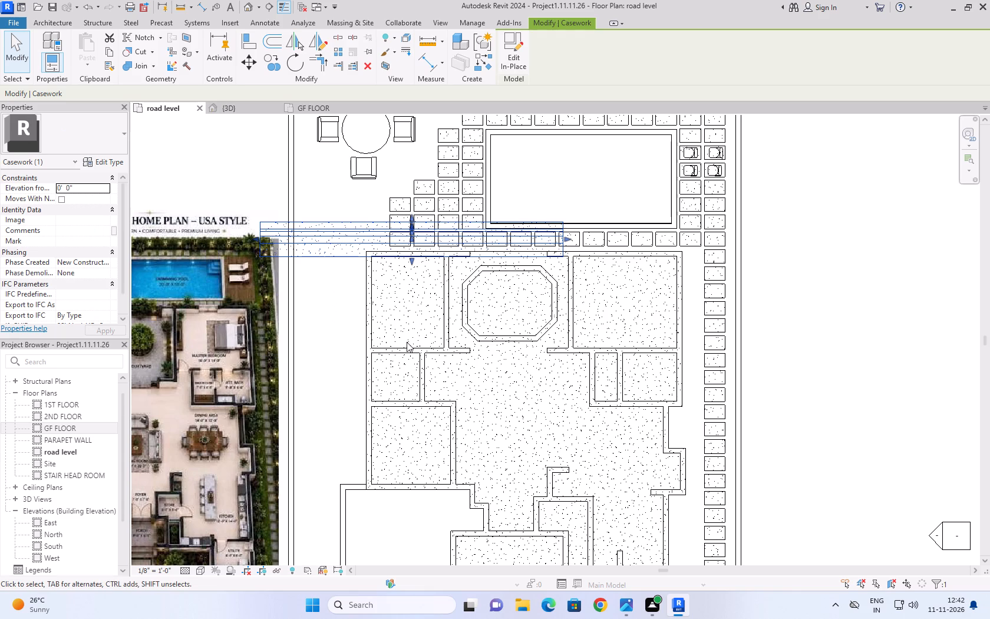
key("Up")
key("Up")
key("Up")
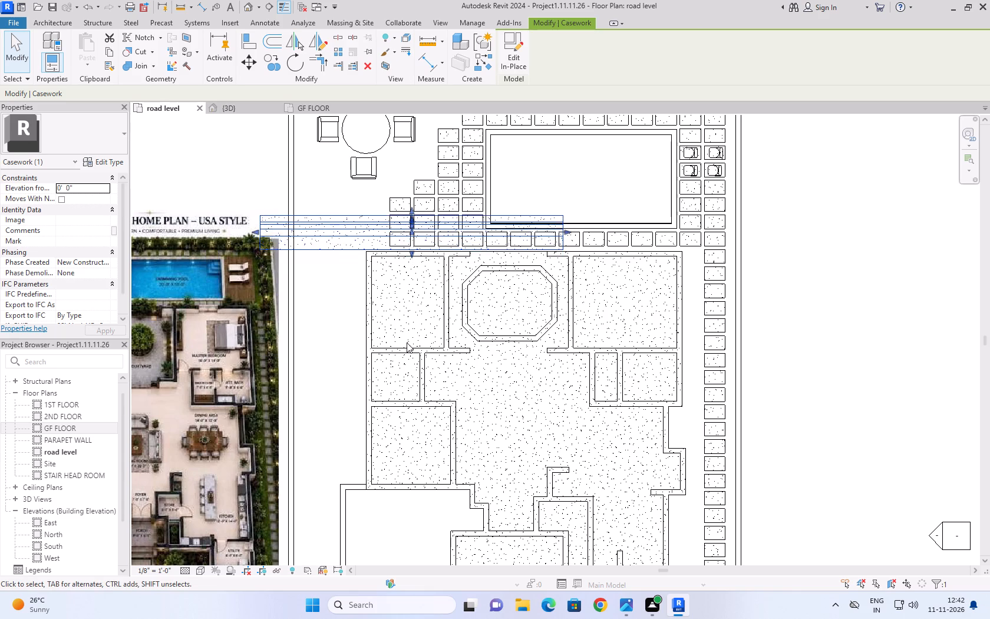
key("Up")
key("Down")
key("Down")
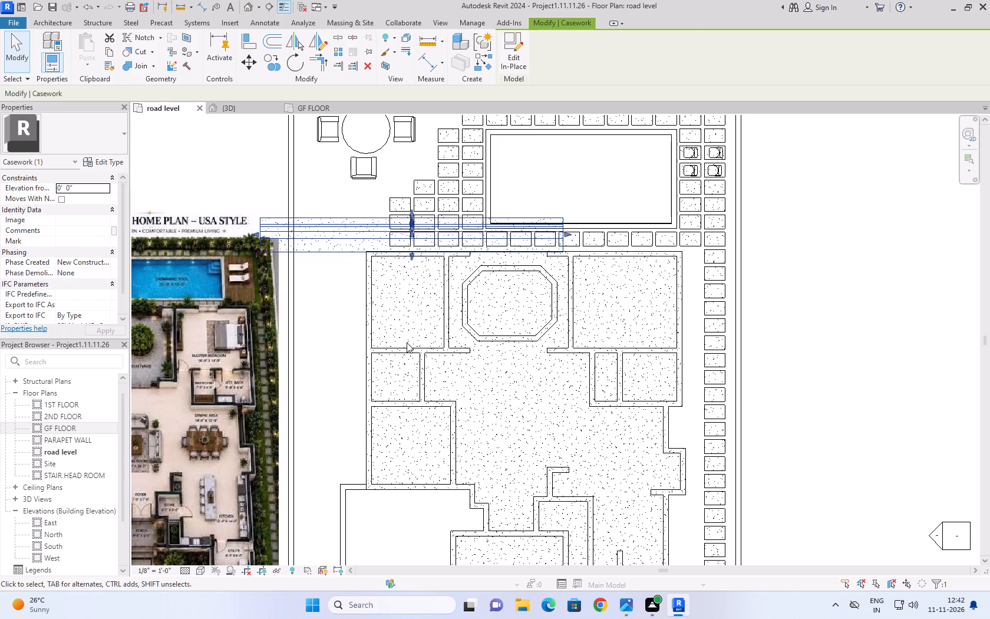
Pull the west end of the rear steps in to the west edge of the courtyard opening.
scroll(399, 350, "down", 5)
scroll(309, 297, "up", 4)
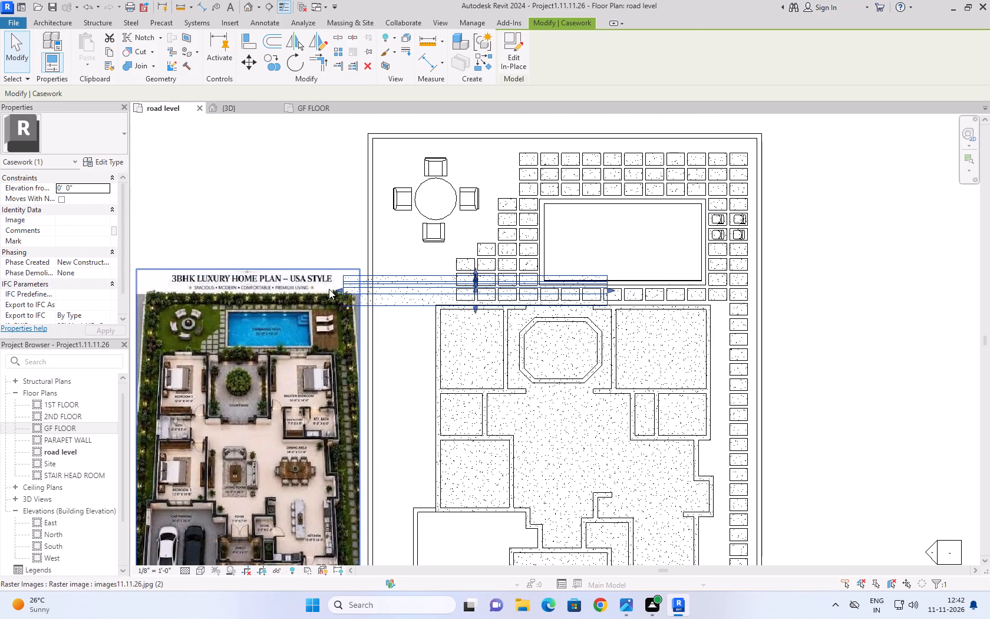
left_click_drag(342, 289, 532, 291)
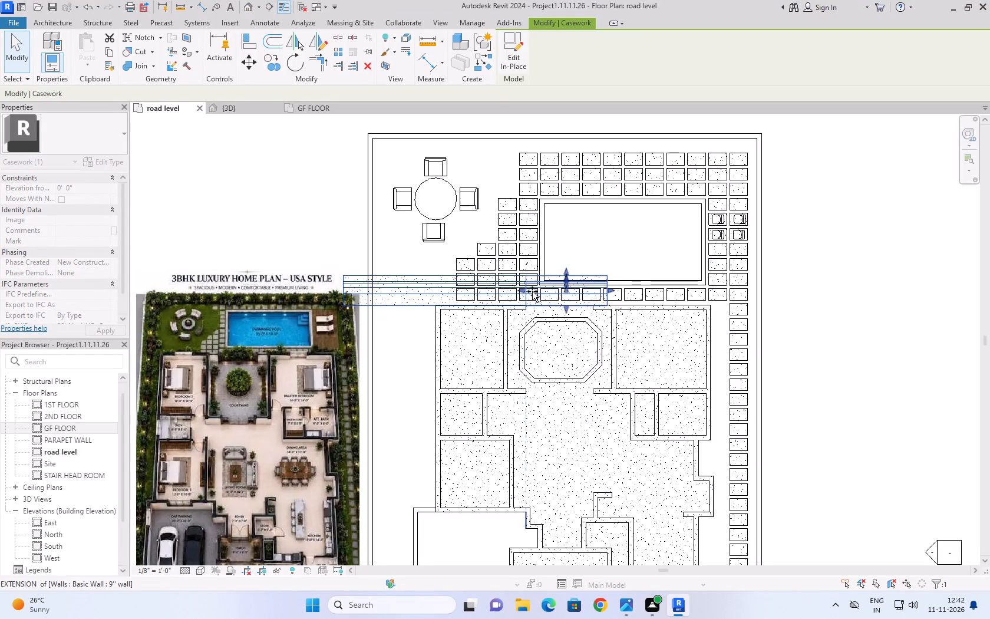
left_click_drag(532, 291, 527, 301)
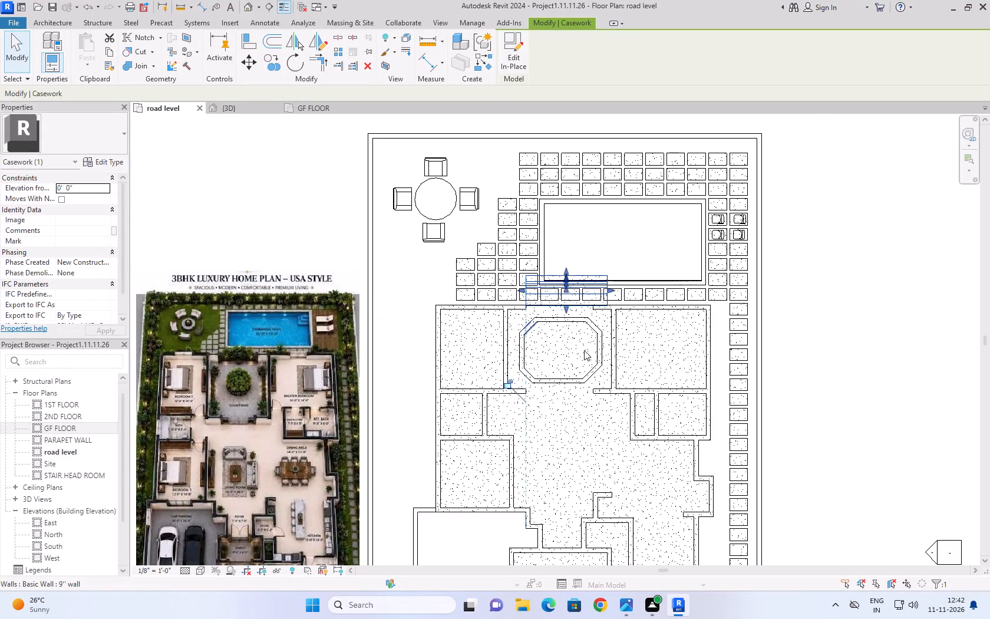
Pull the east end of the rear steps in to line up exactly with the east edge of the courtyard opening.
scroll(609, 338, "up", 7)
left_click_drag(606, 213, 605, 213)
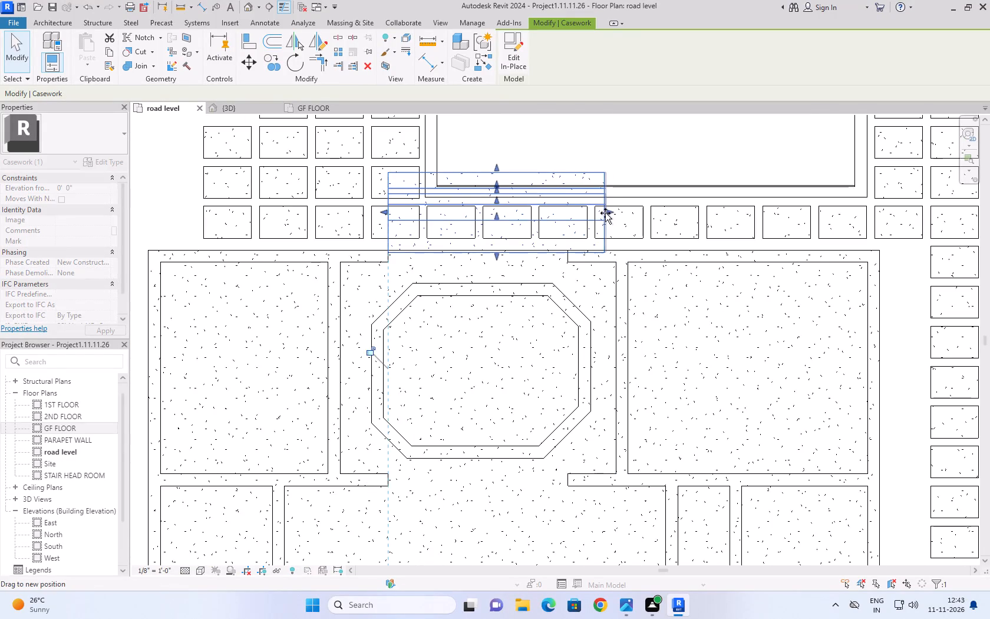
left_click_drag(605, 213, 569, 222)
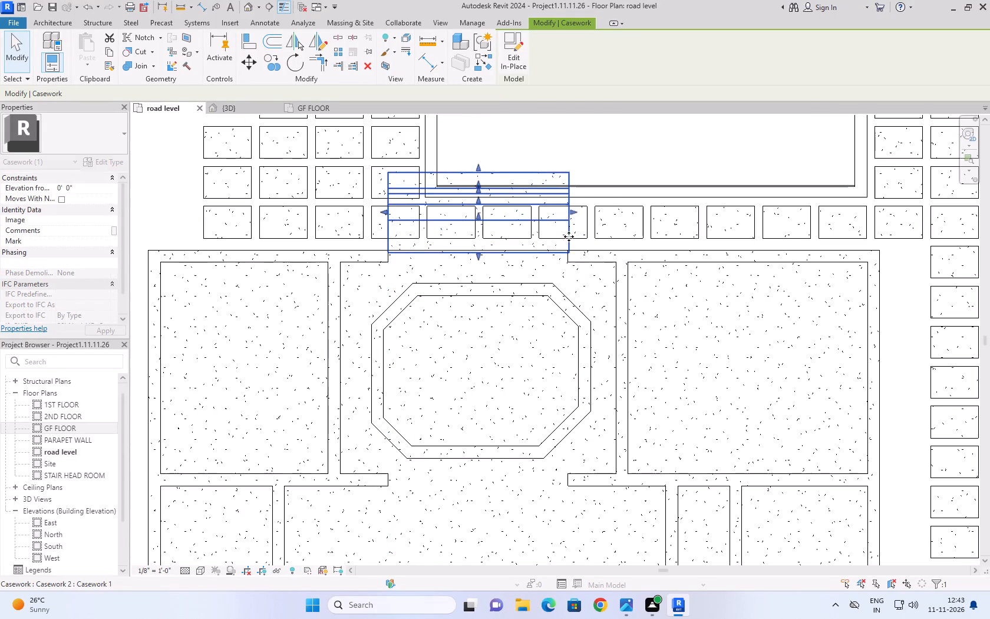
scroll(575, 314, "up", 4)
middle_click_drag(540, 249, 503, 473)
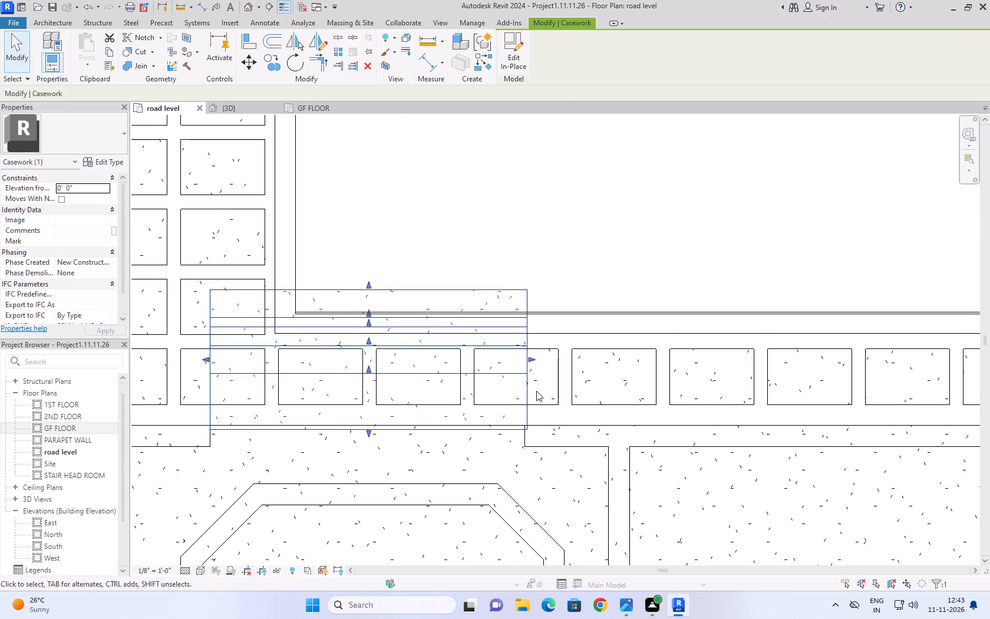
scroll(538, 390, "up", 5)
left_click_drag(519, 330, 514, 330)
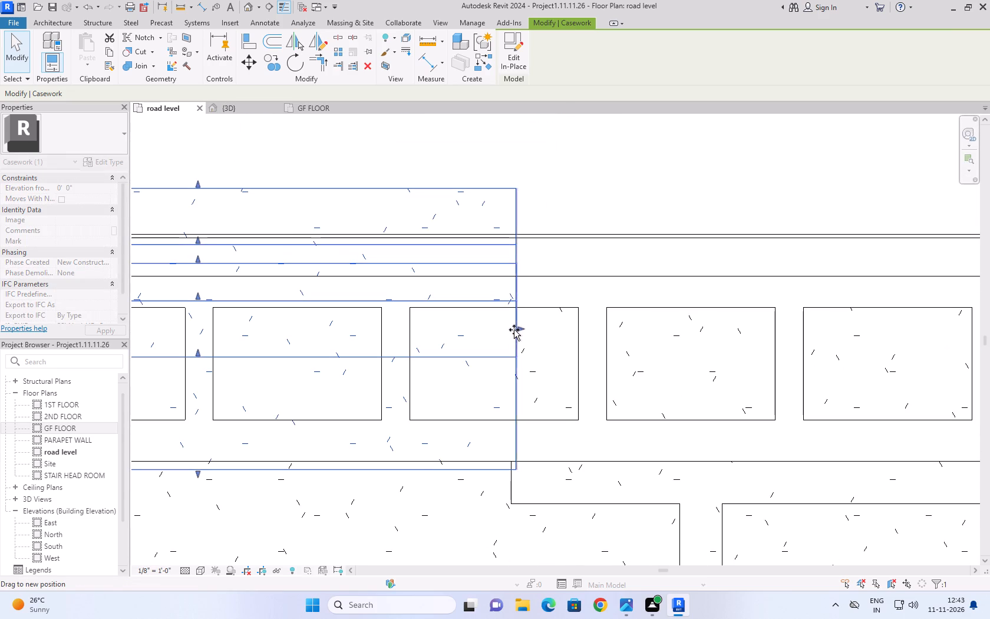
left_click_drag(514, 330, 511, 330)
left_click(457, 508)
scroll(494, 463, "down", 4)
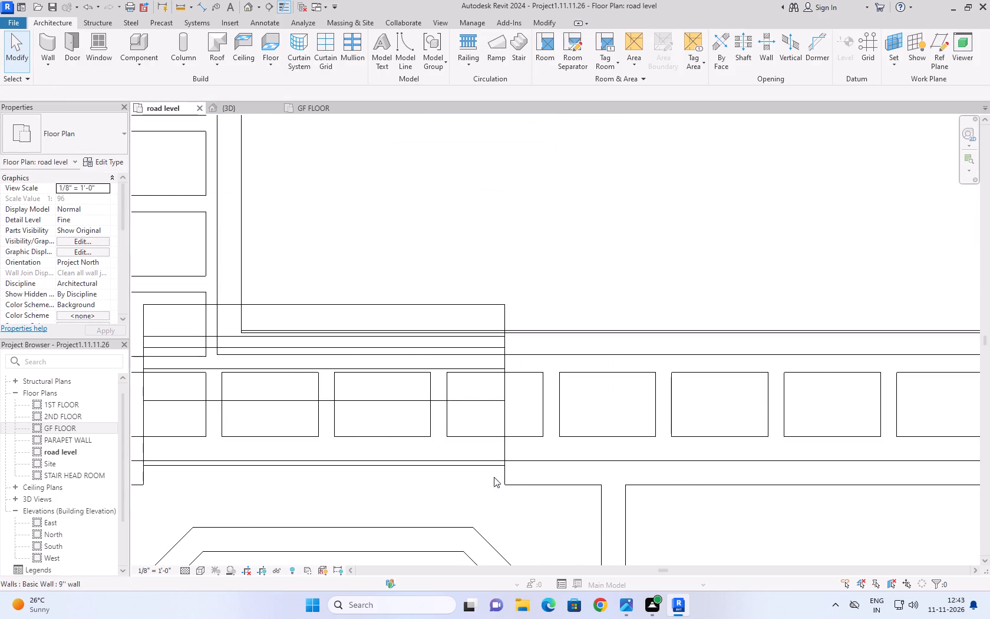
scroll(412, 351, "down", 4)
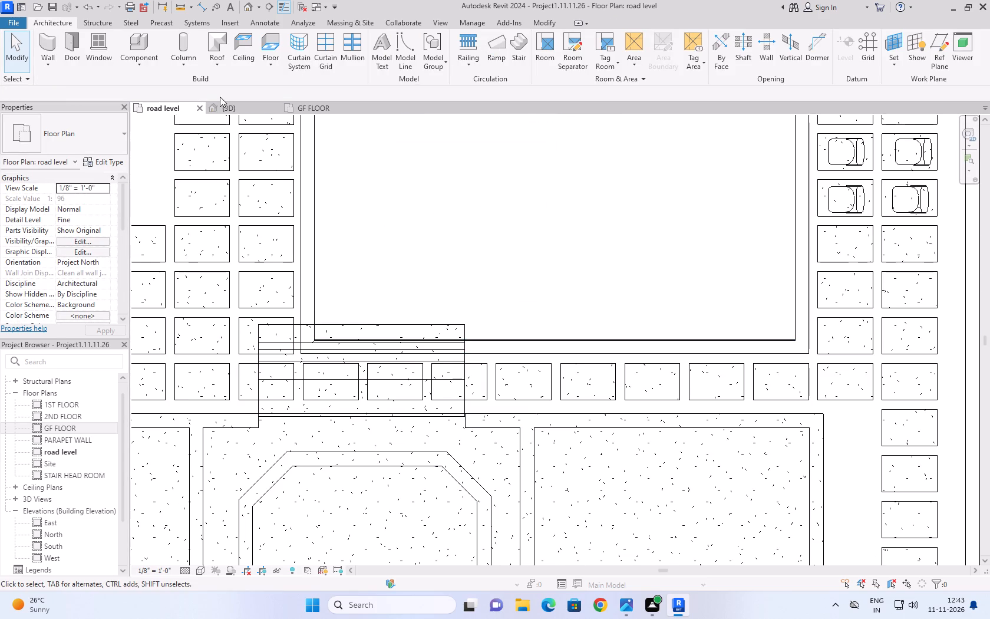
Inspect the rear steps between the courtyard and the pool in the 3D view, and return to the road level plan.
left_click(229, 104)
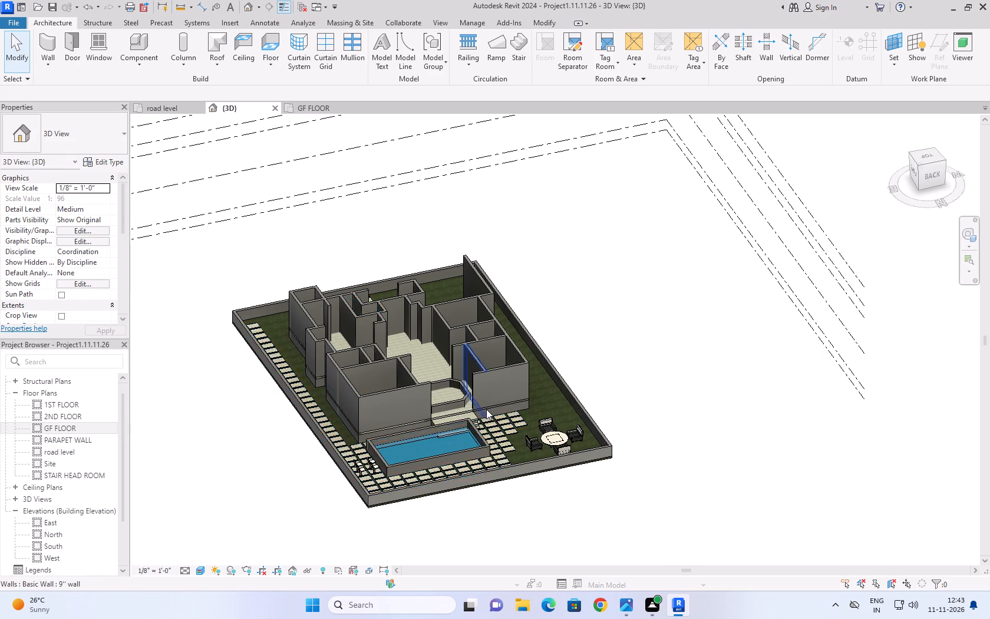
scroll(486, 409, "up", 4)
middle_click_drag(745, 396, 648, 440, "shift")
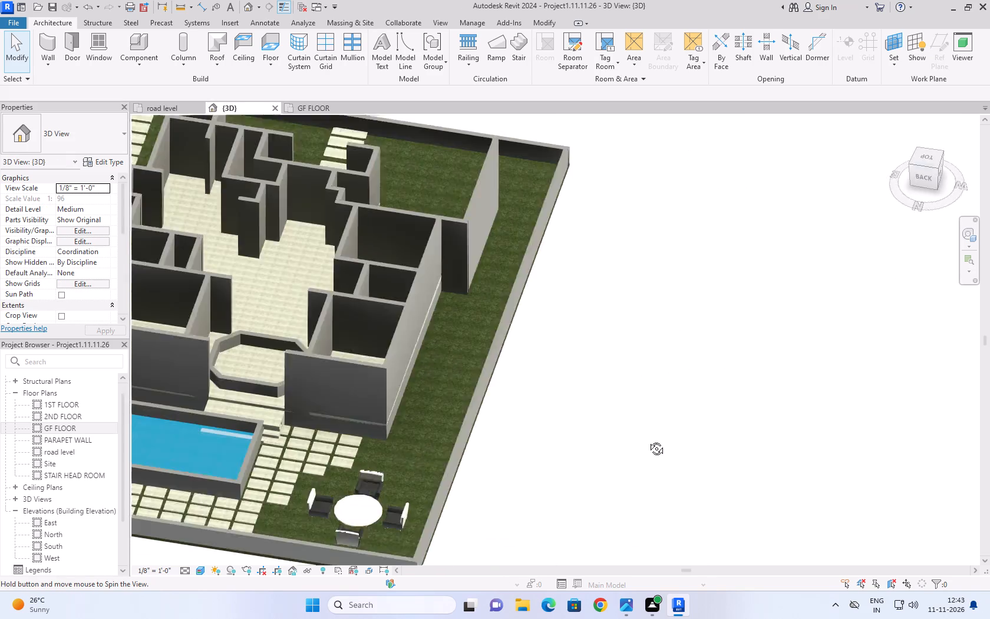
middle_click_drag(648, 440, 582, 457, "shift")
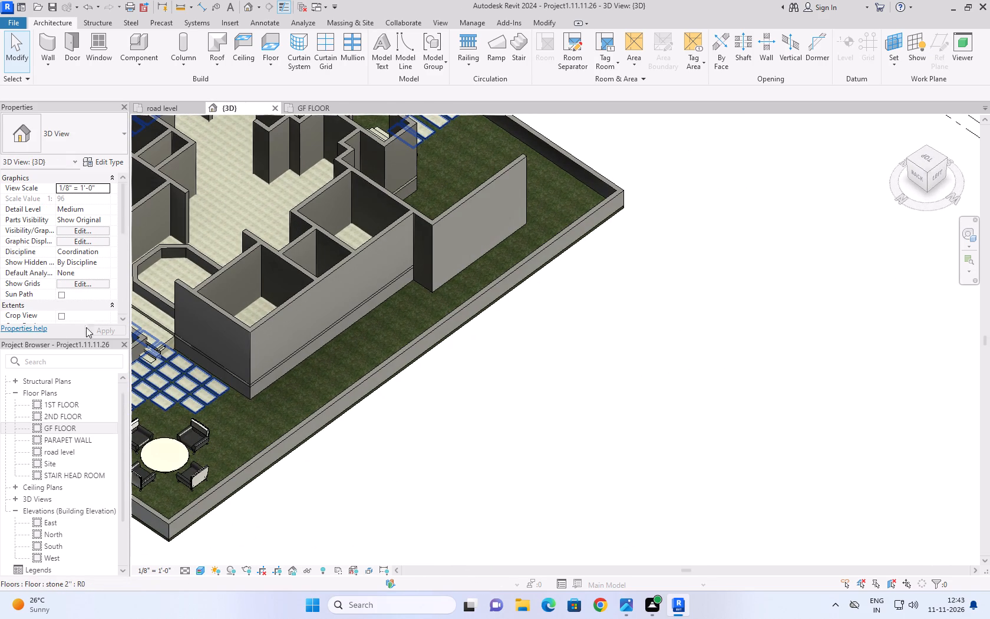
scroll(108, 327, "up", 3)
scroll(358, 465, "up", 4)
middle_click_drag(226, 430, 274, 424)
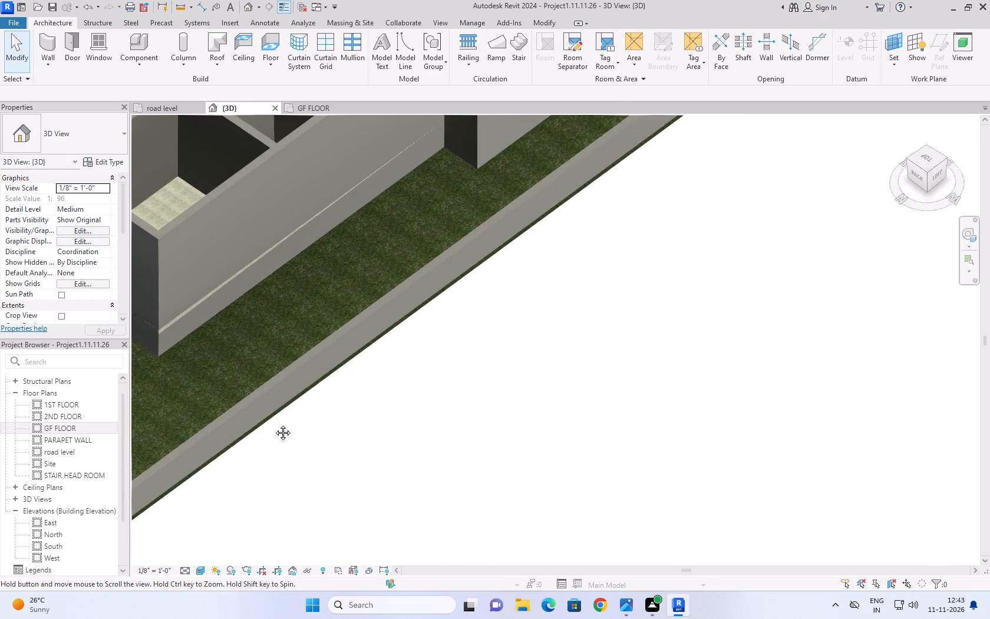
middle_click_drag(274, 424, 610, 381)
middle_click_drag(303, 348, 304, 405)
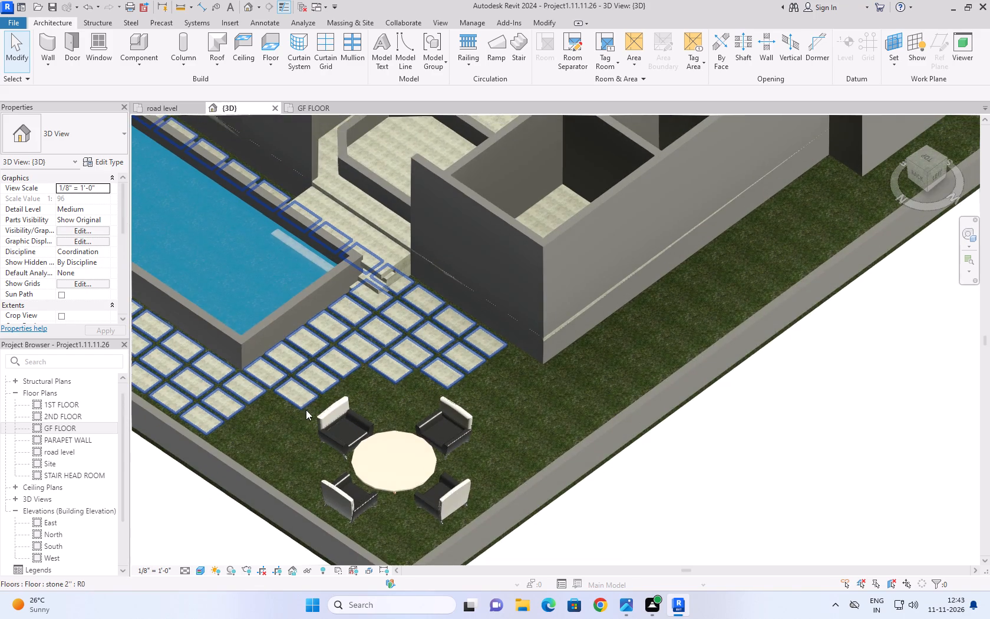
scroll(344, 415, "down", 4)
scroll(335, 287, "up", 4)
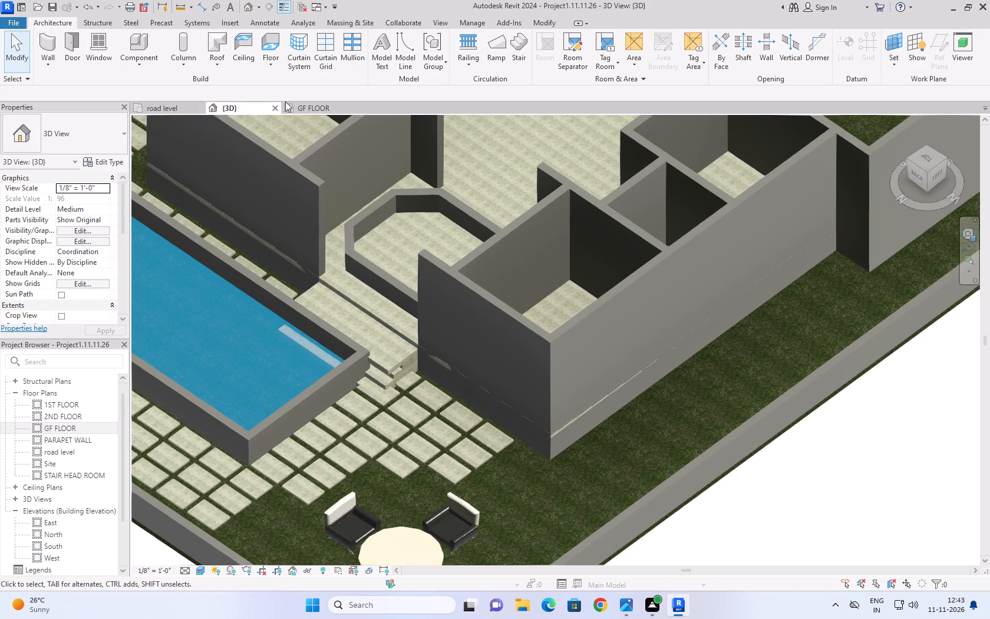
left_click(164, 107)
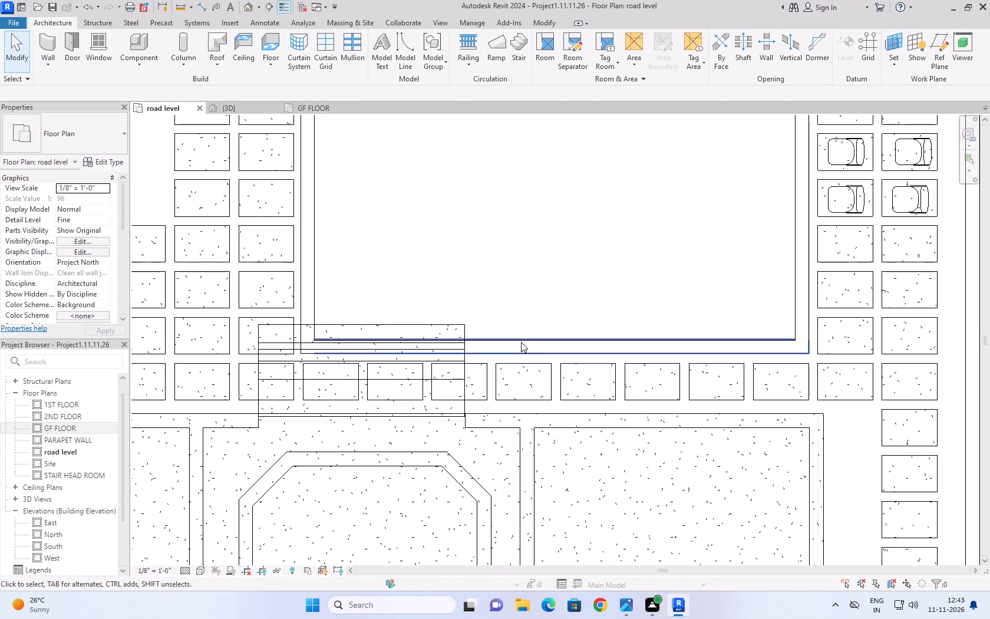
Nudge the pool's south wall north, to about 5' 8 1/2" from the rear wall of the house.
scroll(523, 345, "down", 7)
left_click(506, 256)
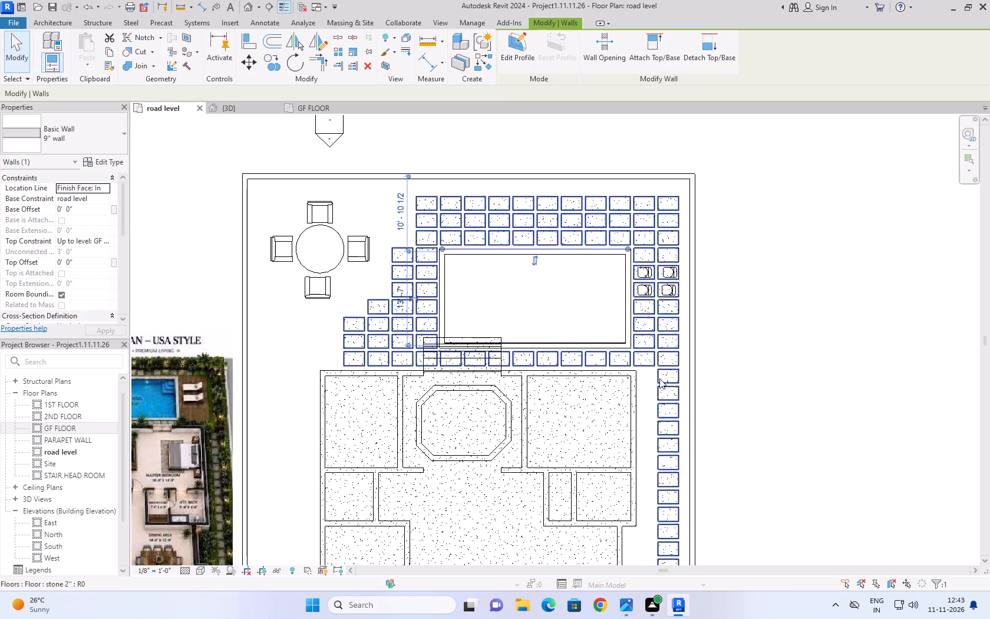
left_click(613, 347)
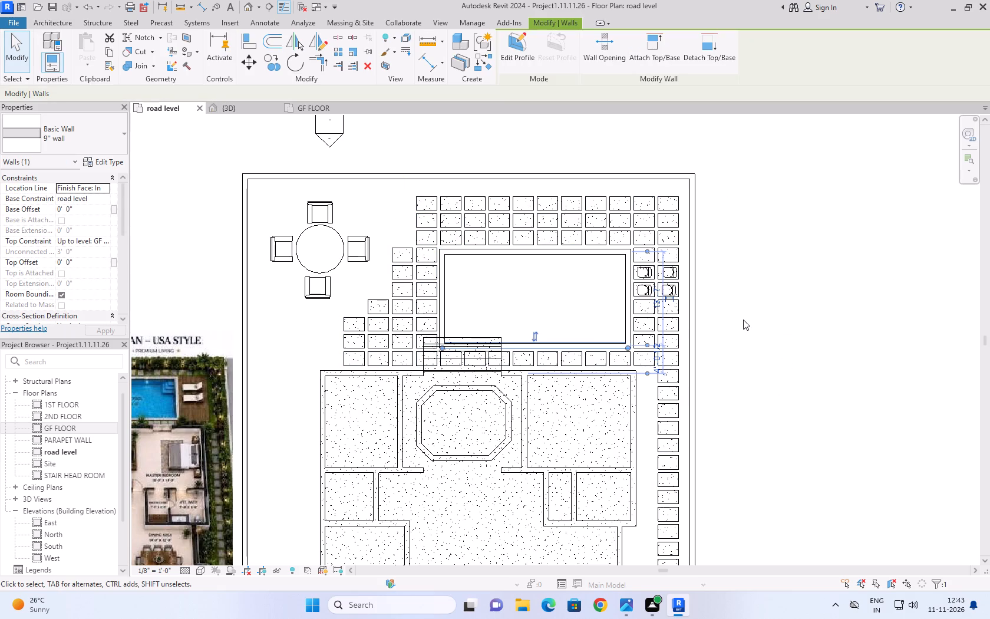
key("Up")
key("Up")
key("Up")
key("Up")
key("Up")
key("Up")
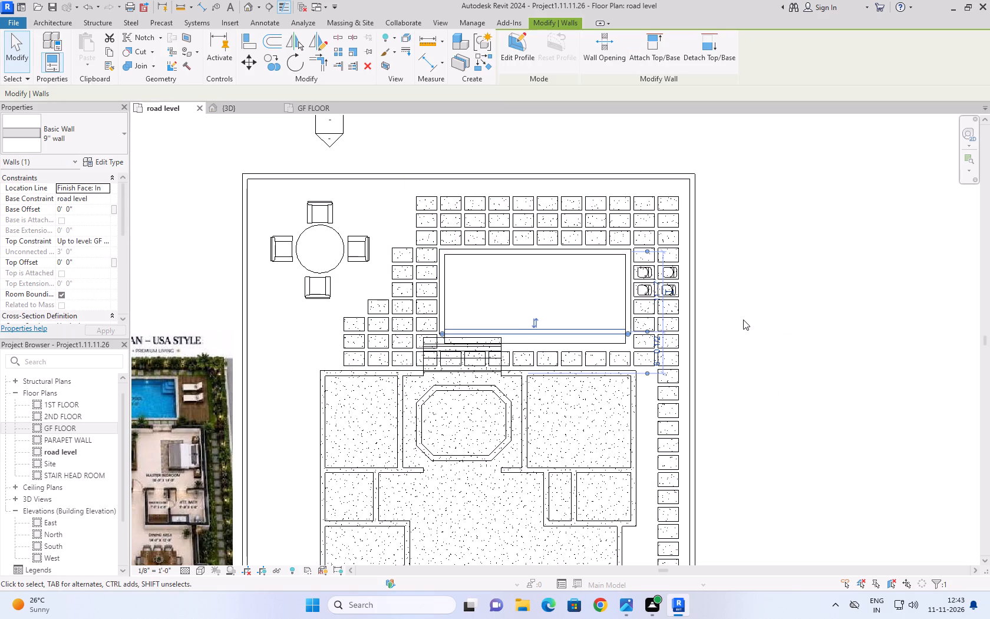
key("Down")
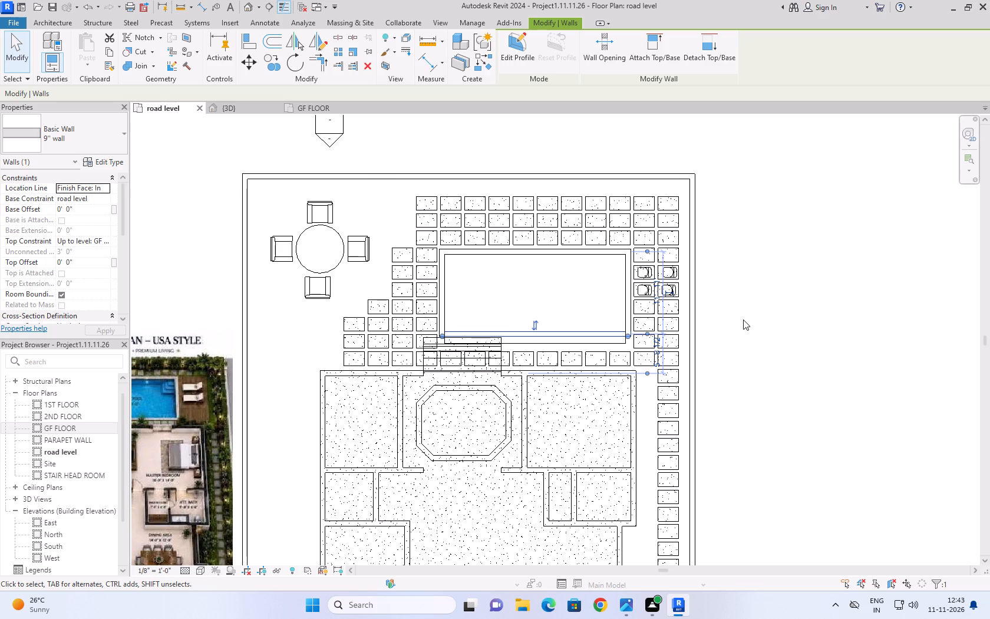
Nudge the pool water slab about 1' north so its south edge meets the outer face of the pool's south wall.
scroll(743, 320, "up", 1)
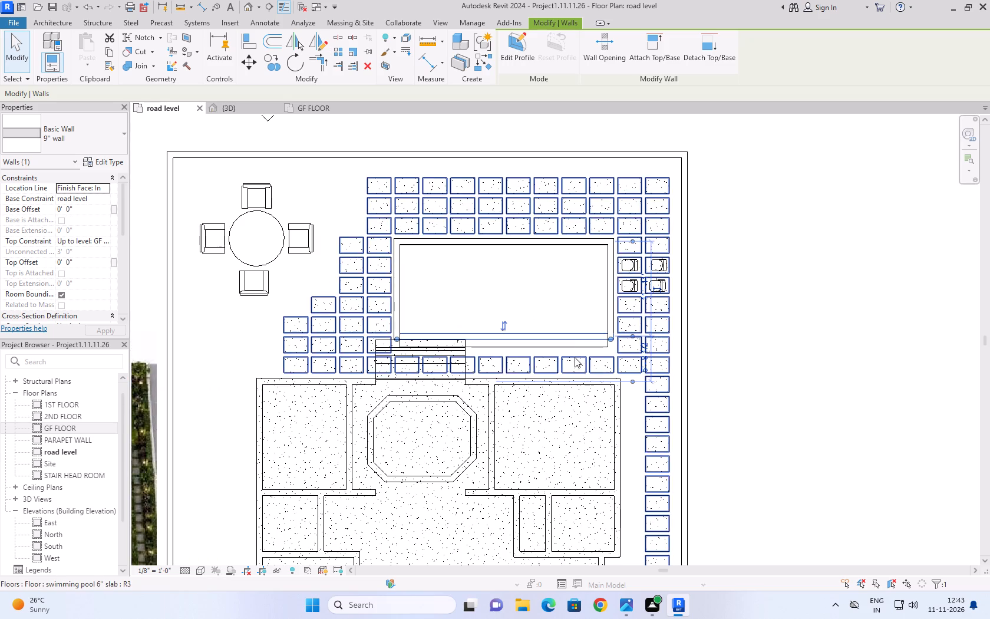
left_click(575, 348)
key("Up")
key("Up")
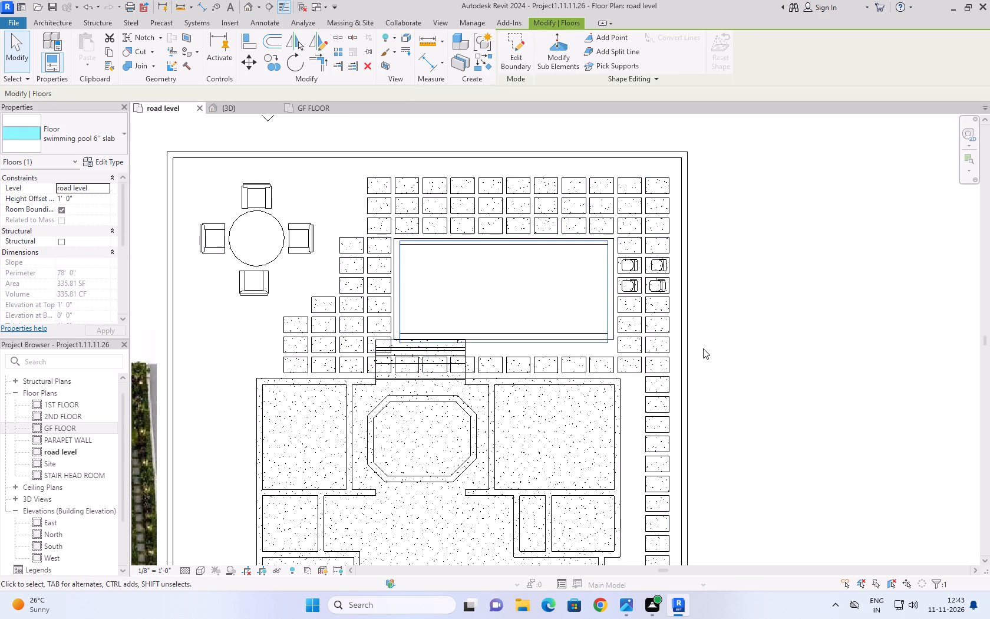
key("Up")
key("Up")
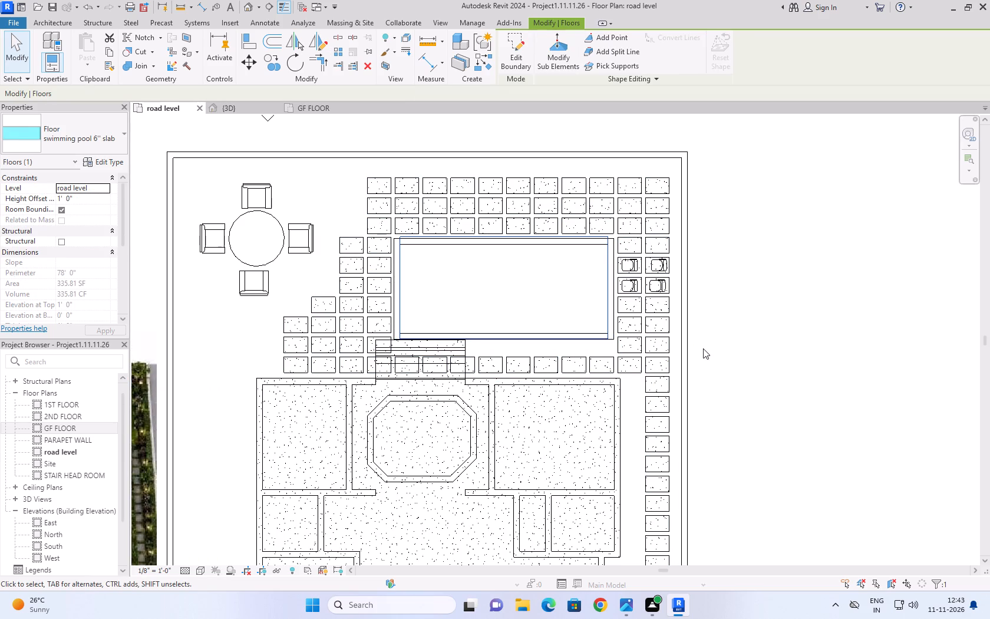
left_click(725, 311)
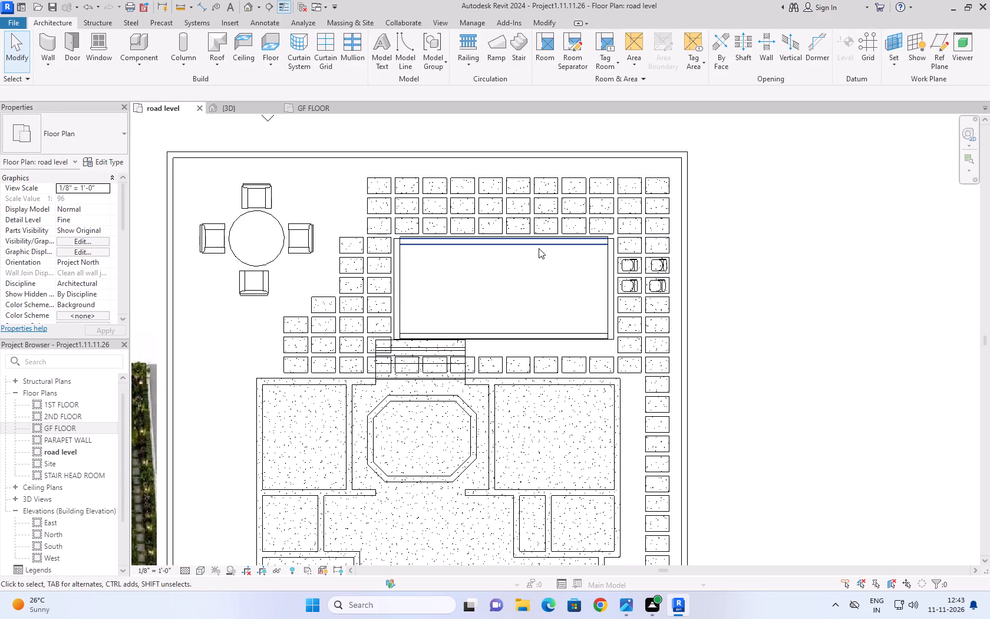
Nudge the pool's north wall about 6" south, towards the house.
left_click(538, 246)
key("Down")
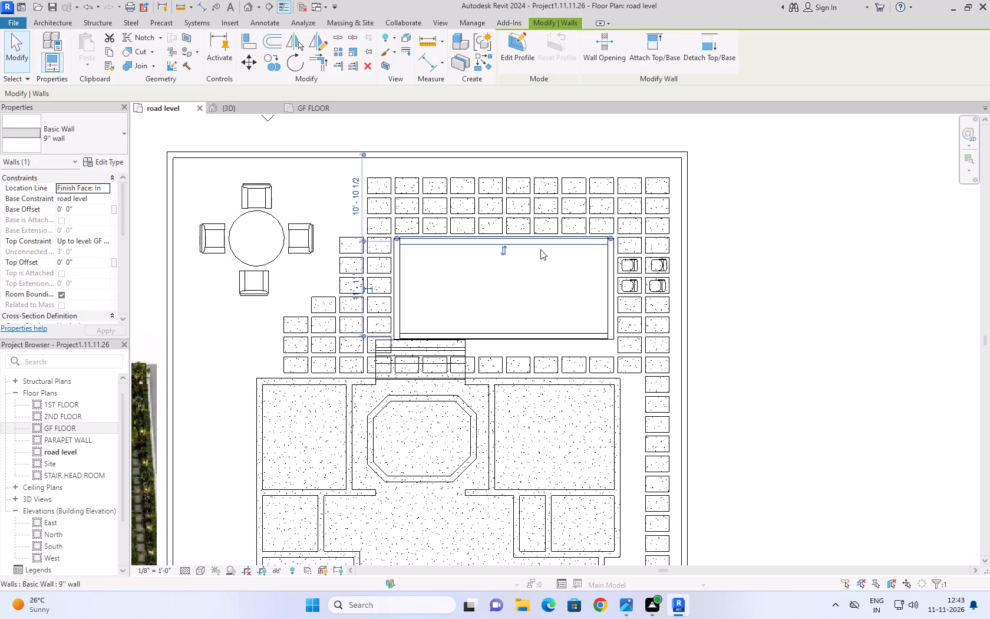
key("Down")
left_click(725, 211)
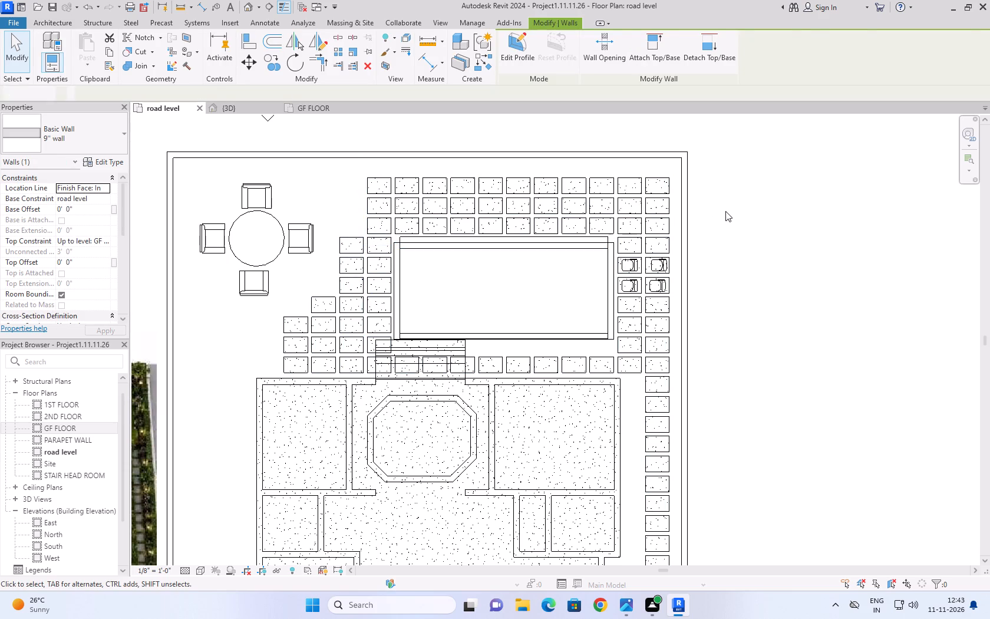
Edit the pool water slab's boundary, bringing its north edge about 2' south to just inside the pool's north wall, and finish the sketch.
left_click(540, 238)
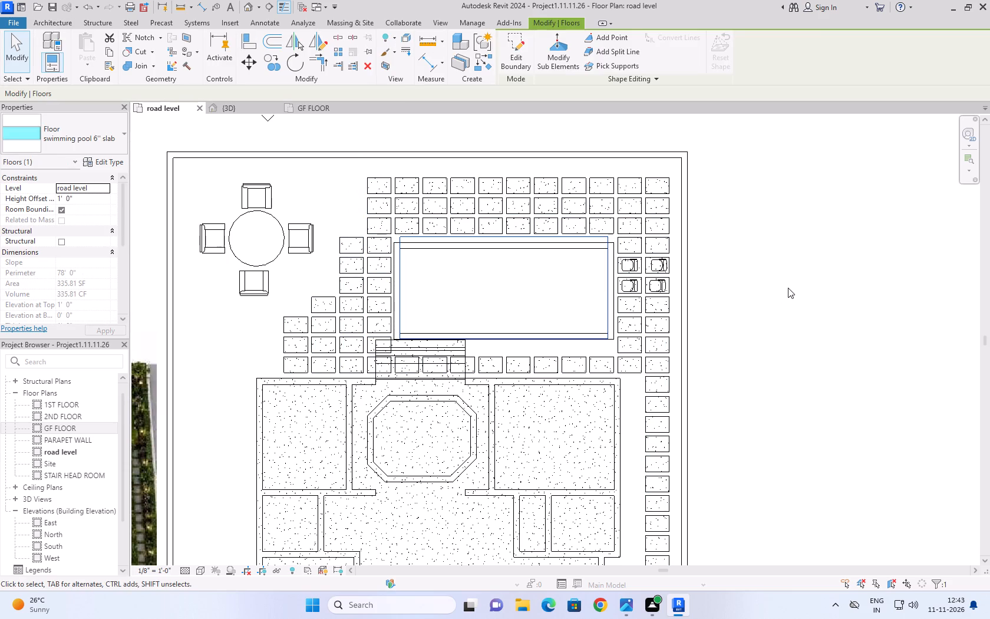
left_click(523, 70)
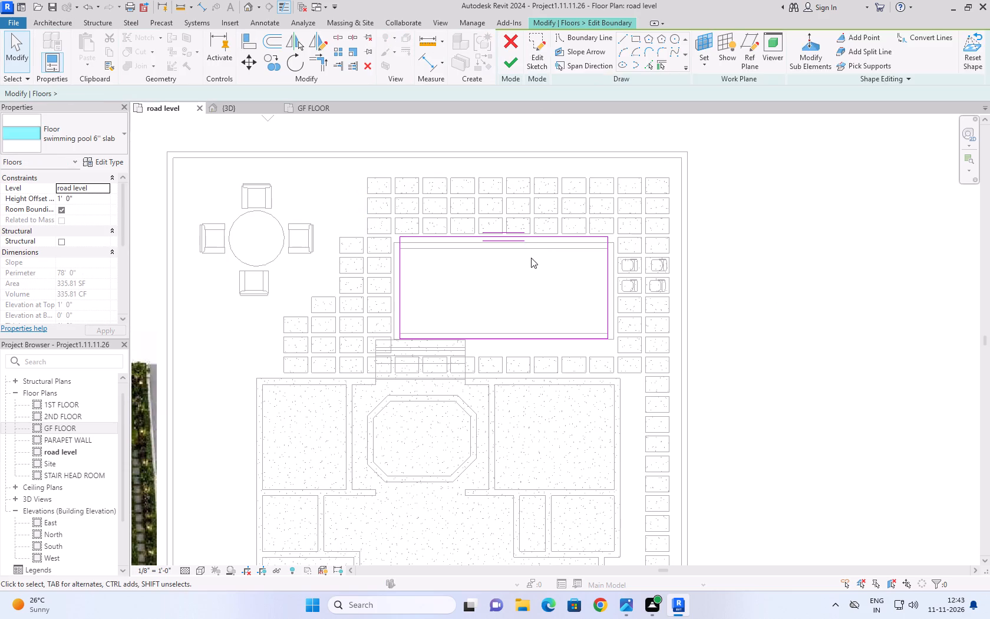
left_click(531, 239)
key("Down")
key("Down")
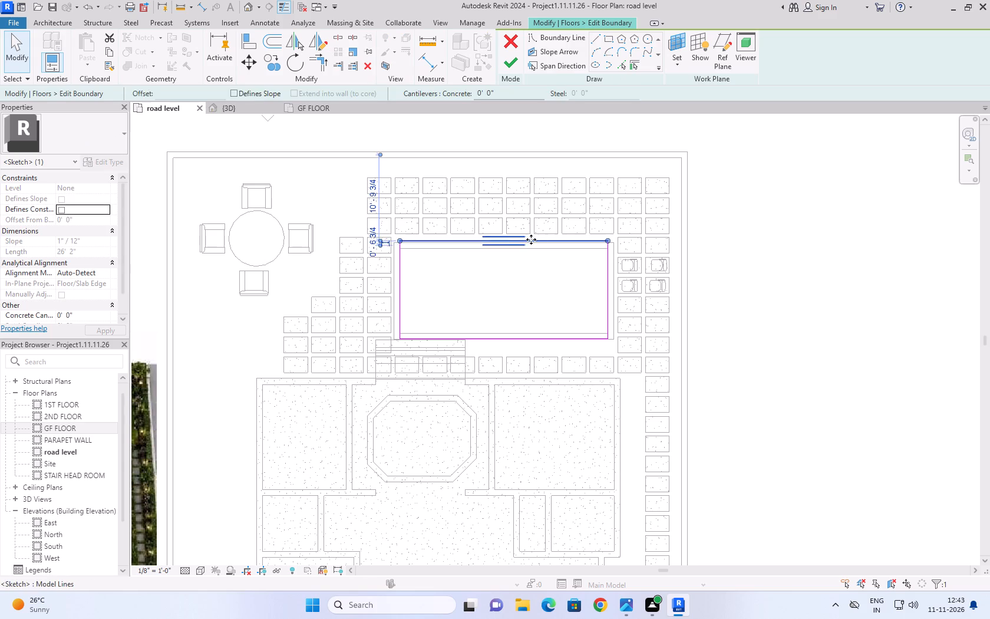
key("Down")
key("Down")
key("Down")
key("Down")
key("Down")
key("Down")
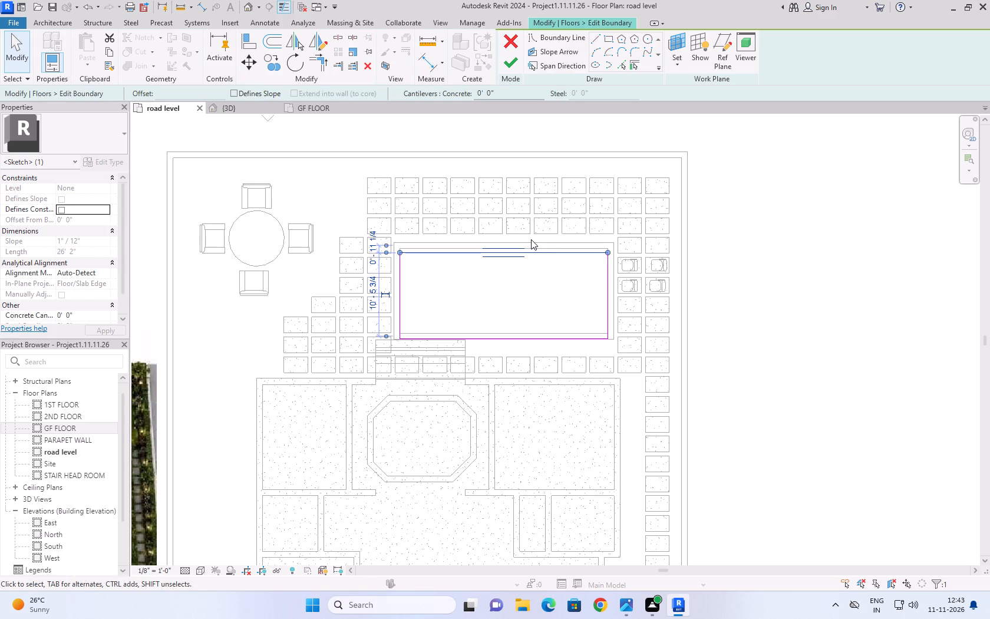
left_click(790, 212)
left_click(511, 60)
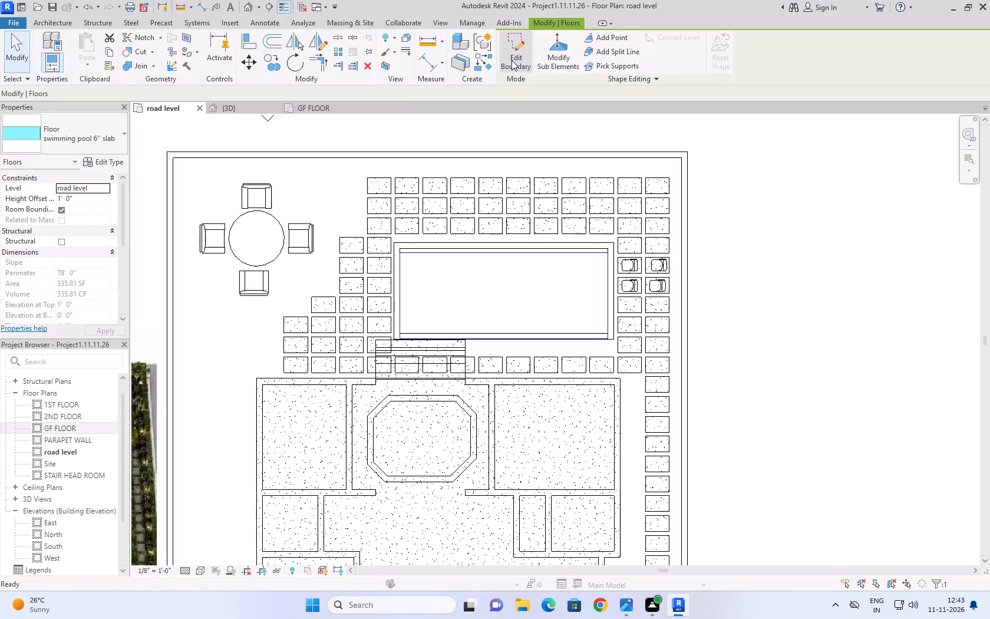
left_click(808, 287)
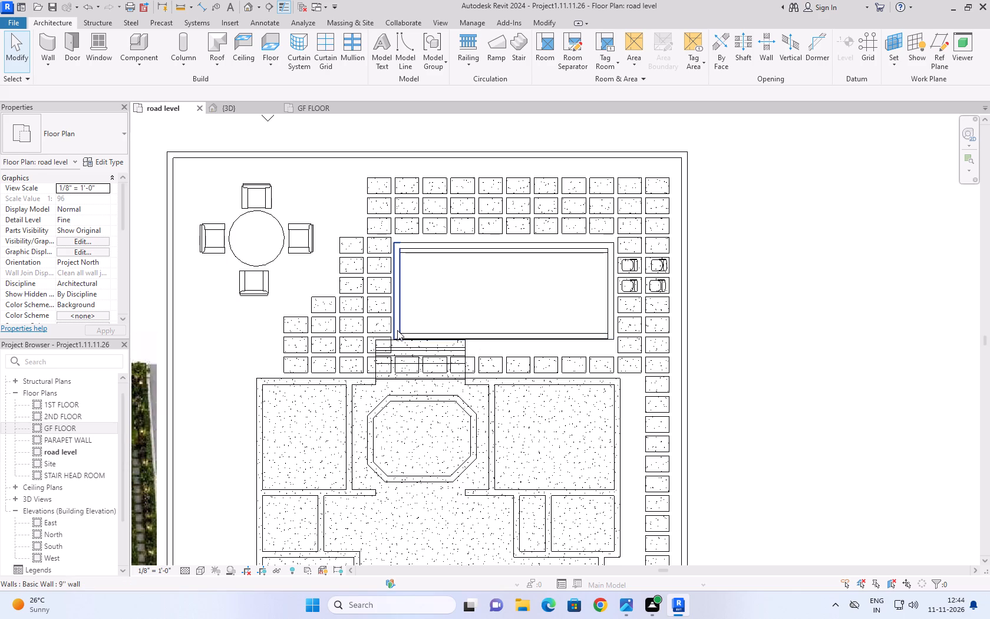
Nudge the pool's south wall slightly further north, to about 5' 11 1/2" from the rear wall of the house.
left_click(396, 330)
left_click(412, 335)
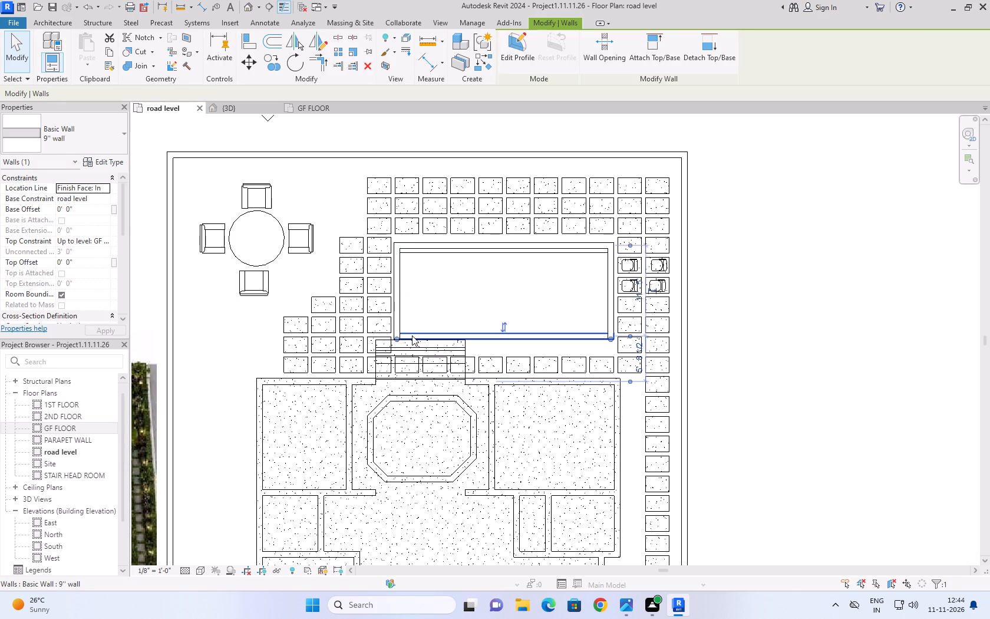
key("Up")
key("Up")
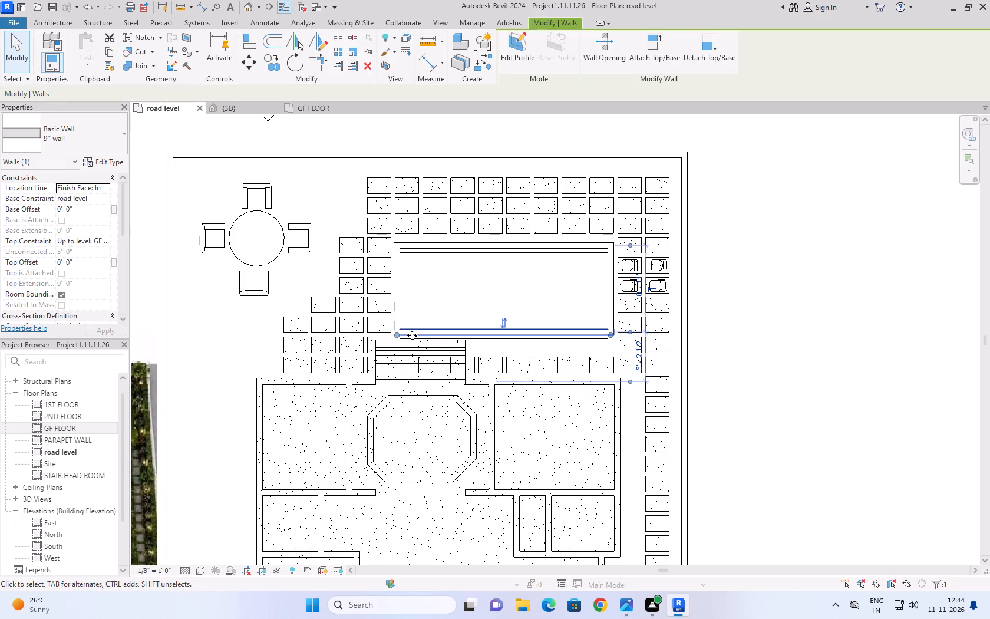
key("Down")
left_click(792, 285)
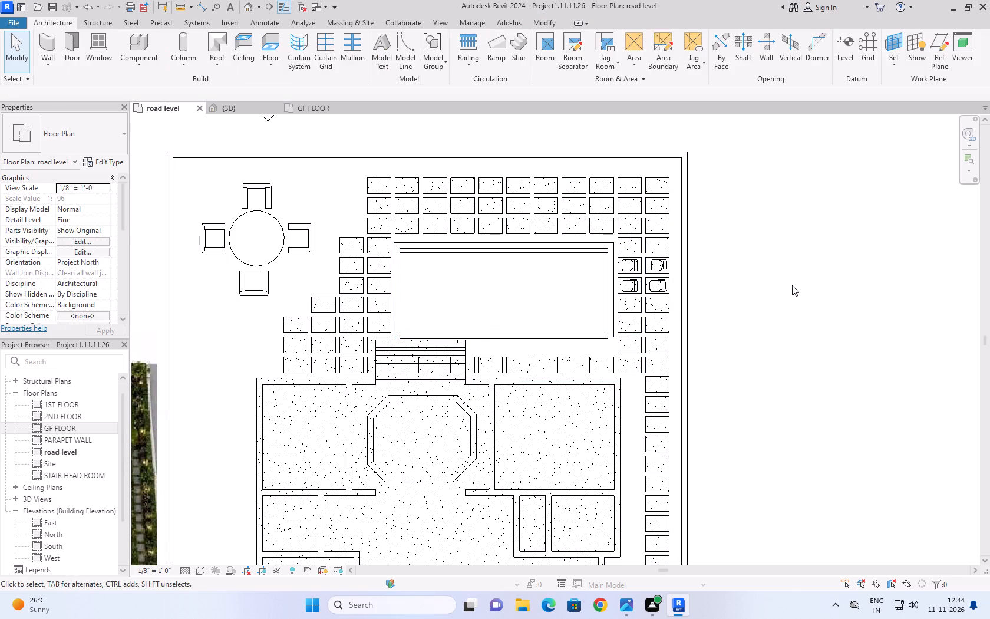
left_click(598, 341)
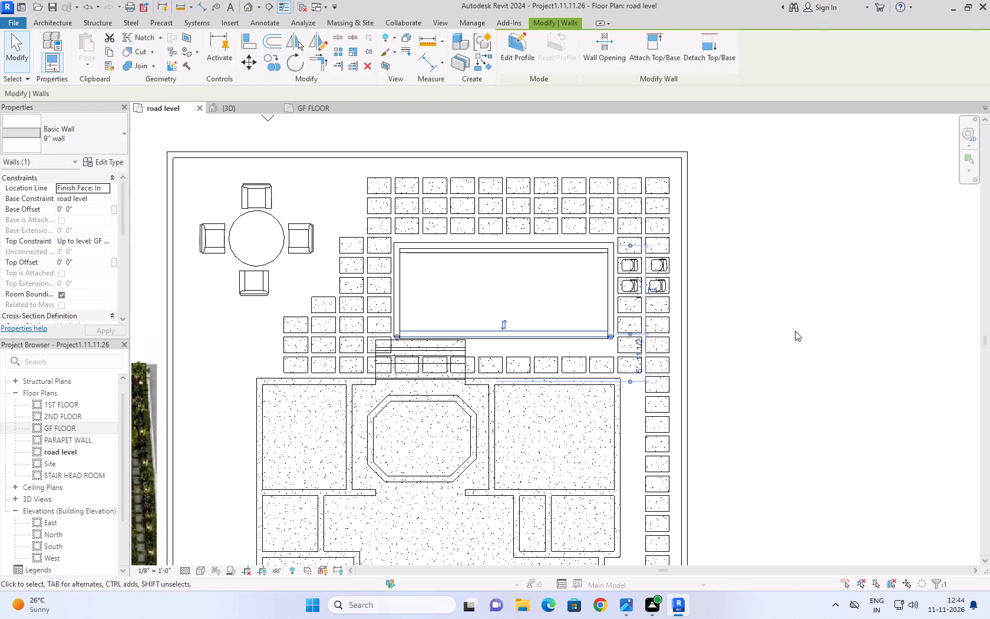
left_click(795, 331)
Nudge the pool water slab about 3" north to follow the shifted south wall.
left_click(586, 256)
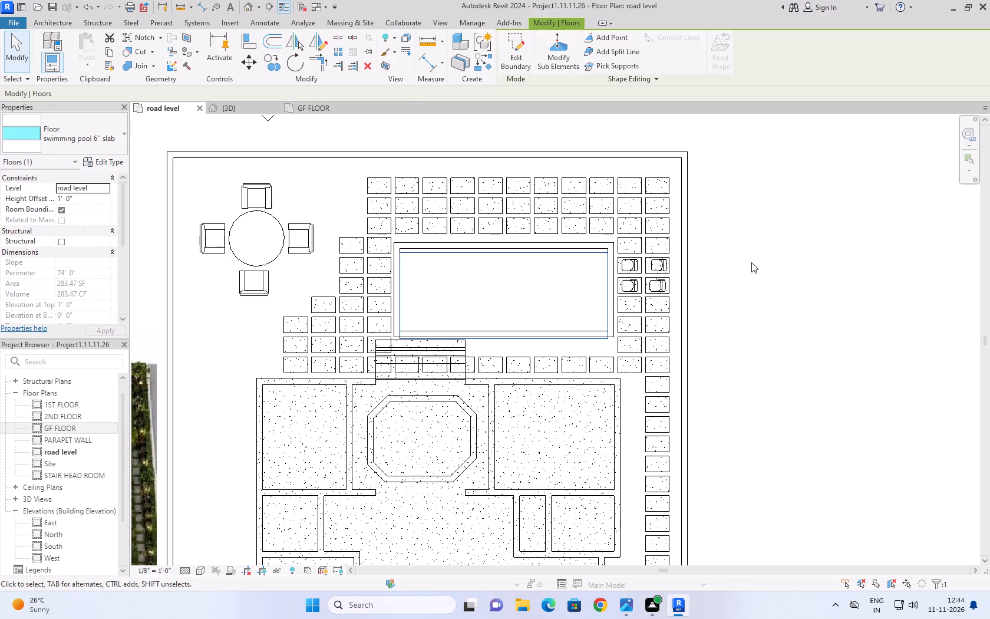
key("Up")
key("Up")
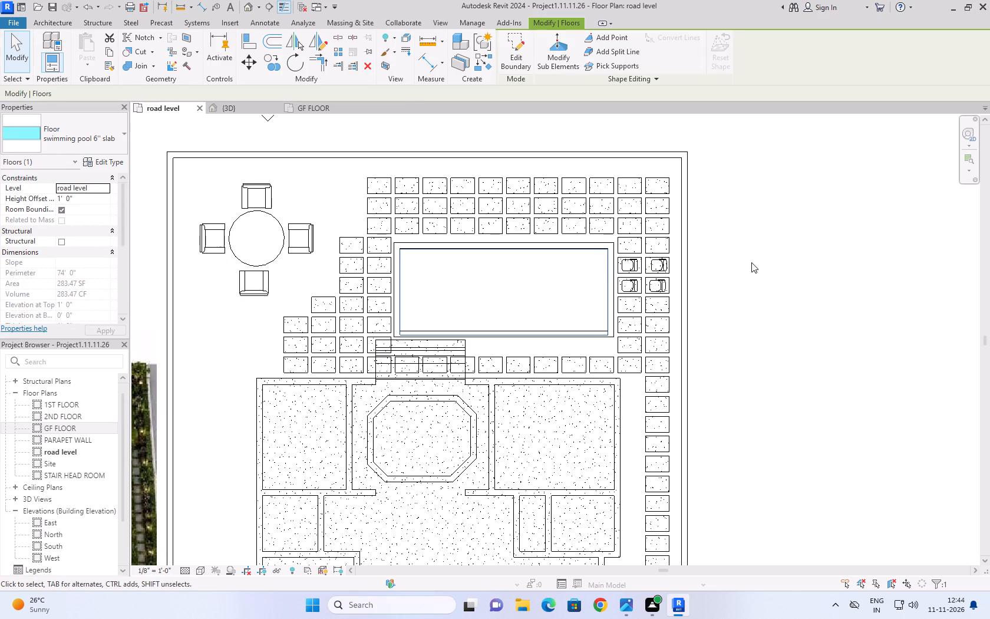
key("Down")
left_click(751, 262)
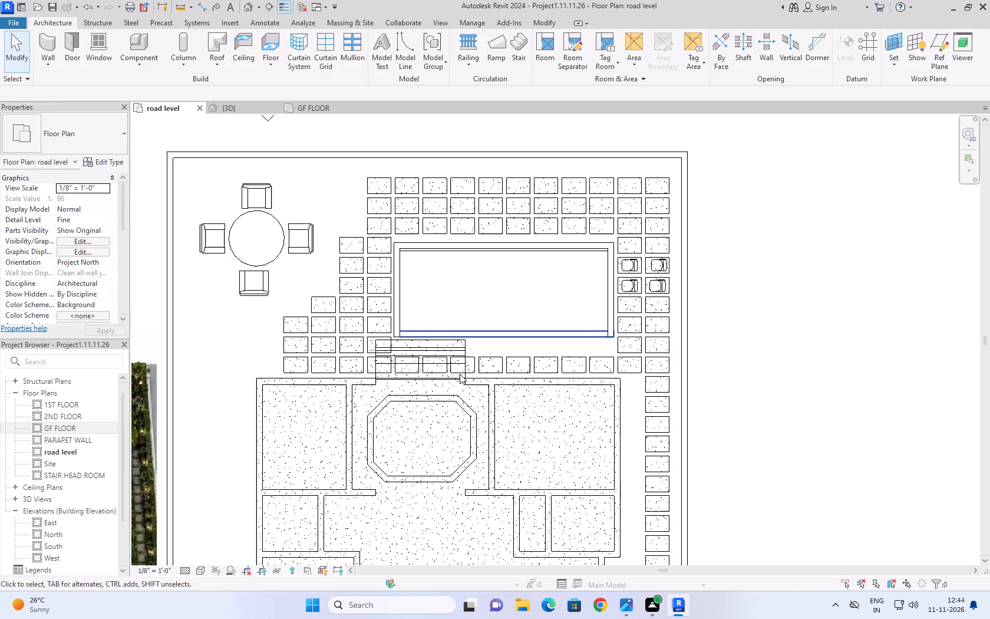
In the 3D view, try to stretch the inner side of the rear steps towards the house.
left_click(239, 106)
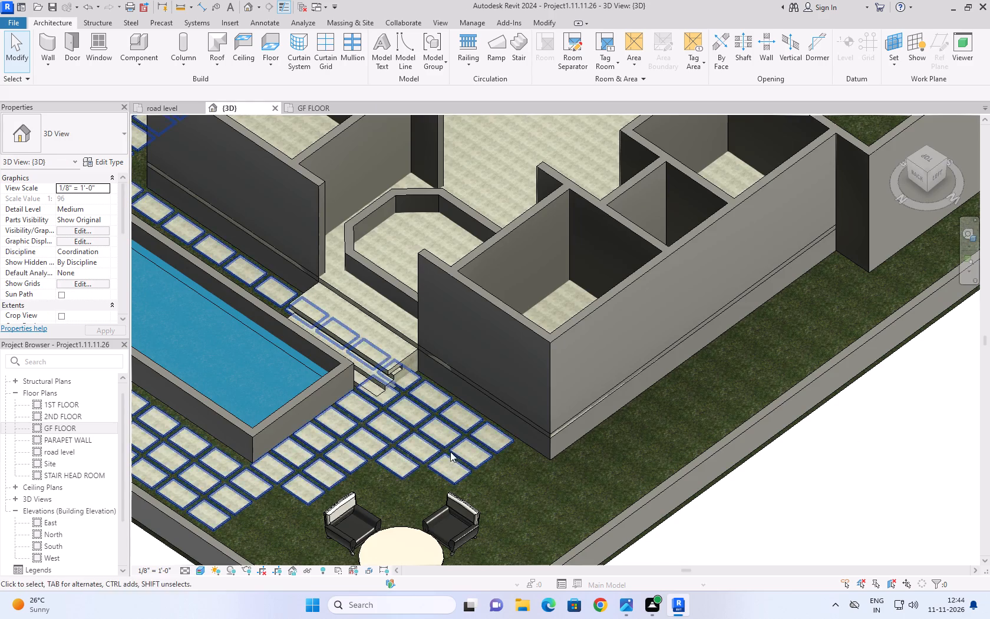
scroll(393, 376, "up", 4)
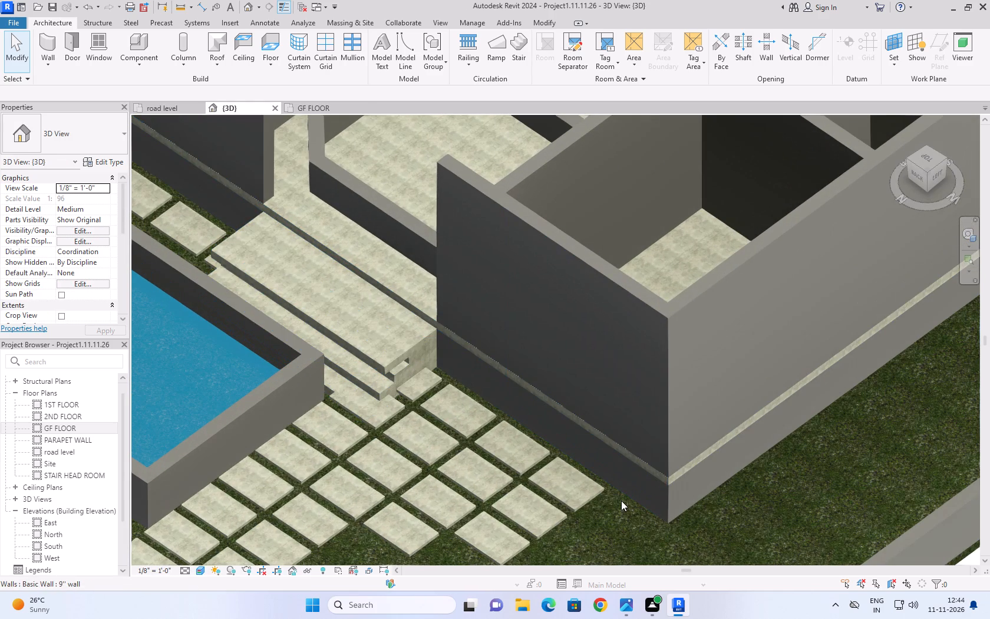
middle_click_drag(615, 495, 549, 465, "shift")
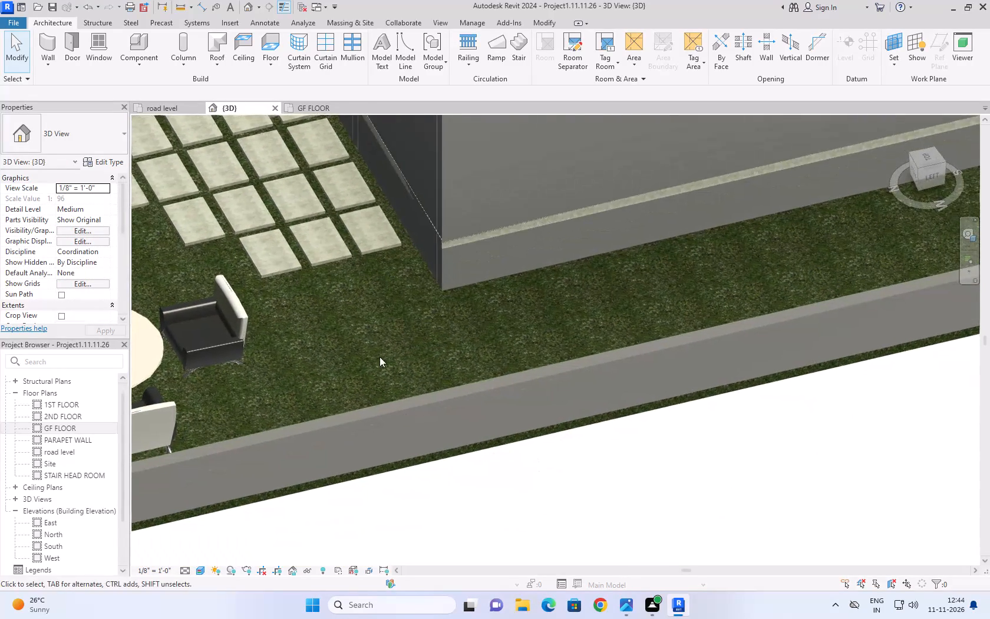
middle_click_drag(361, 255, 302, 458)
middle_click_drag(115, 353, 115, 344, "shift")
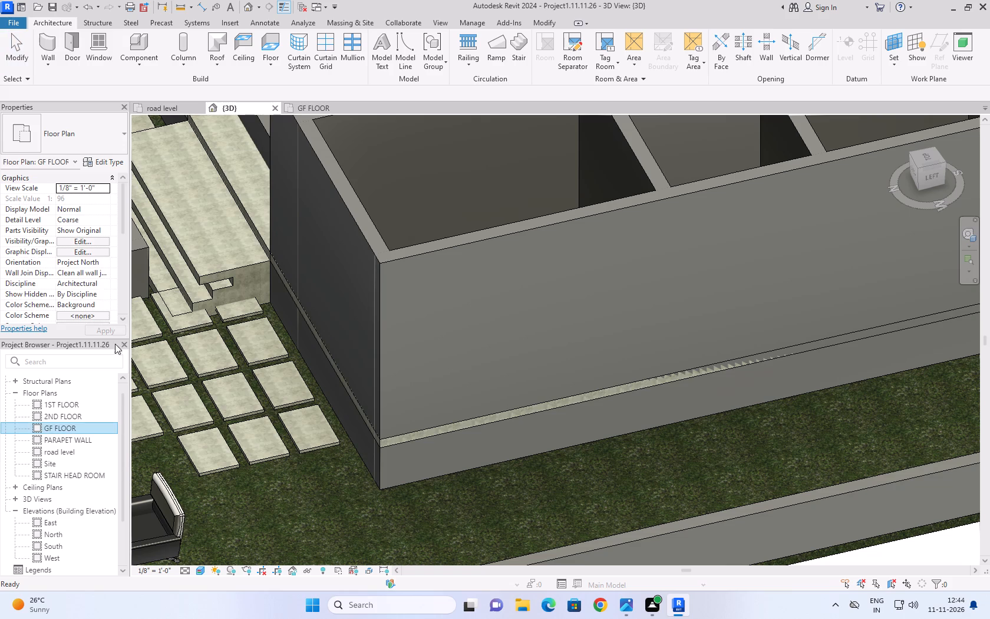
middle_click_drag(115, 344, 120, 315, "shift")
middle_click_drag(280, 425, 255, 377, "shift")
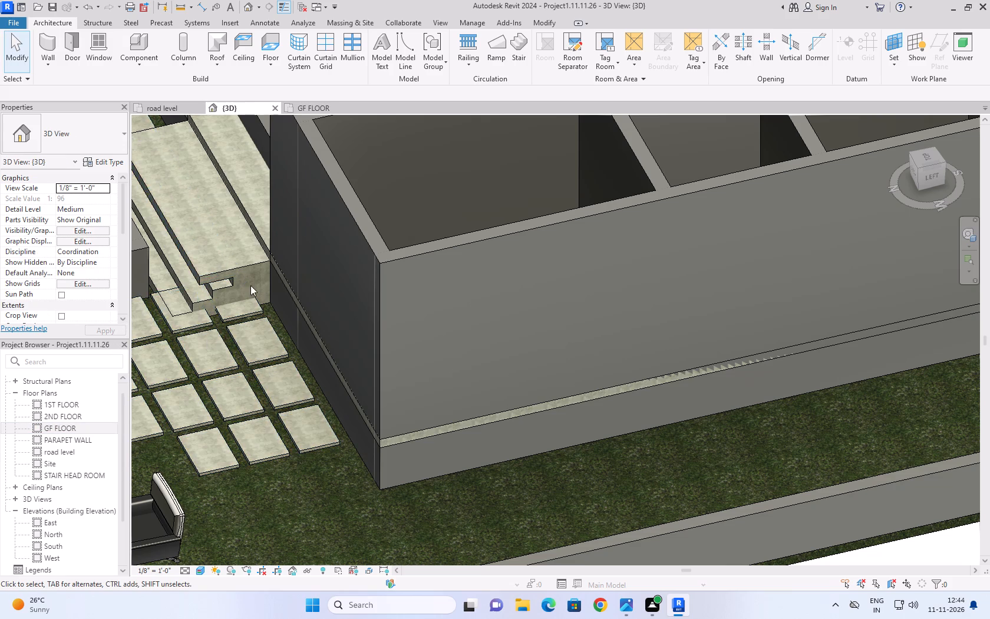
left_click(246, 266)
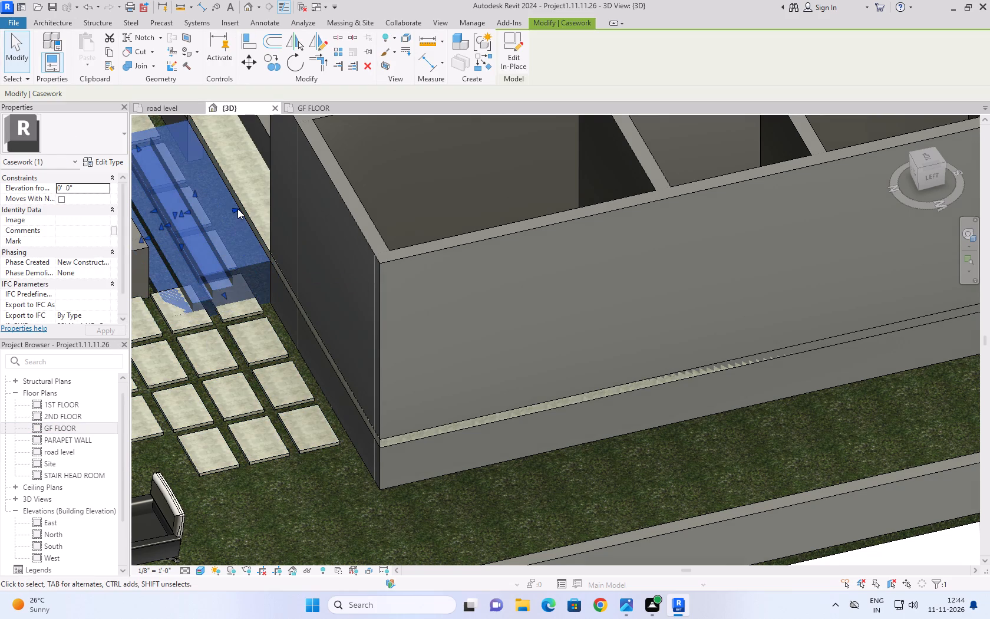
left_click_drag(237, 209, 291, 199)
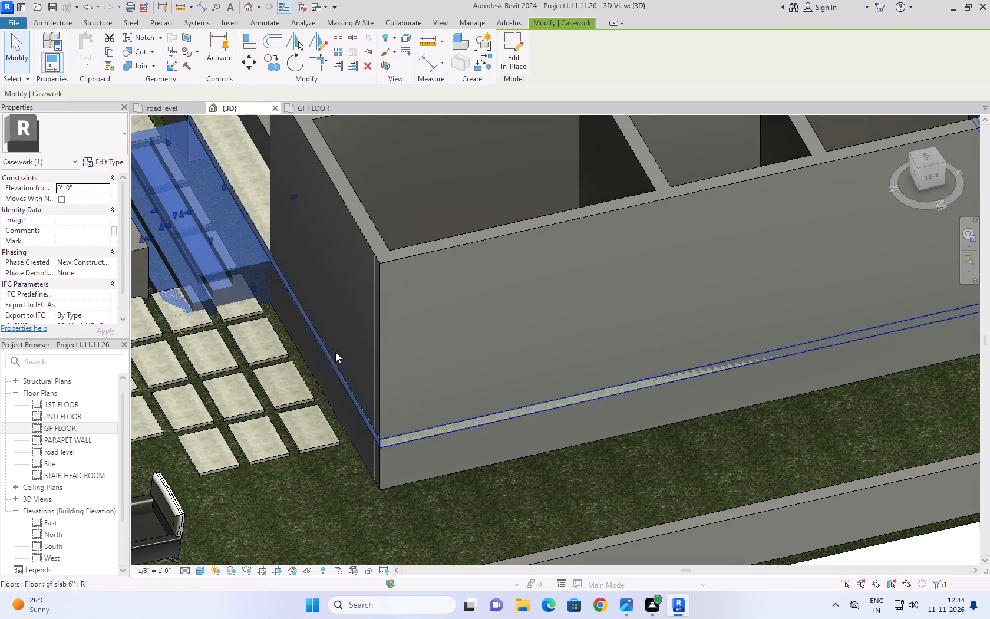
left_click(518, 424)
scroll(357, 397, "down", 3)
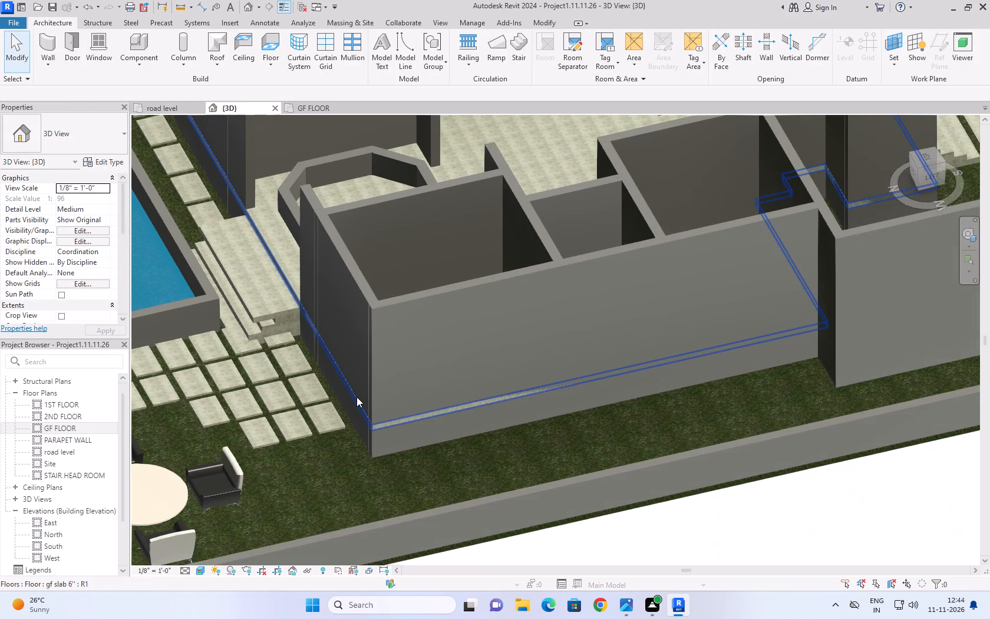
Delete the rear steps between the courtyard and the pool.
left_click(262, 313)
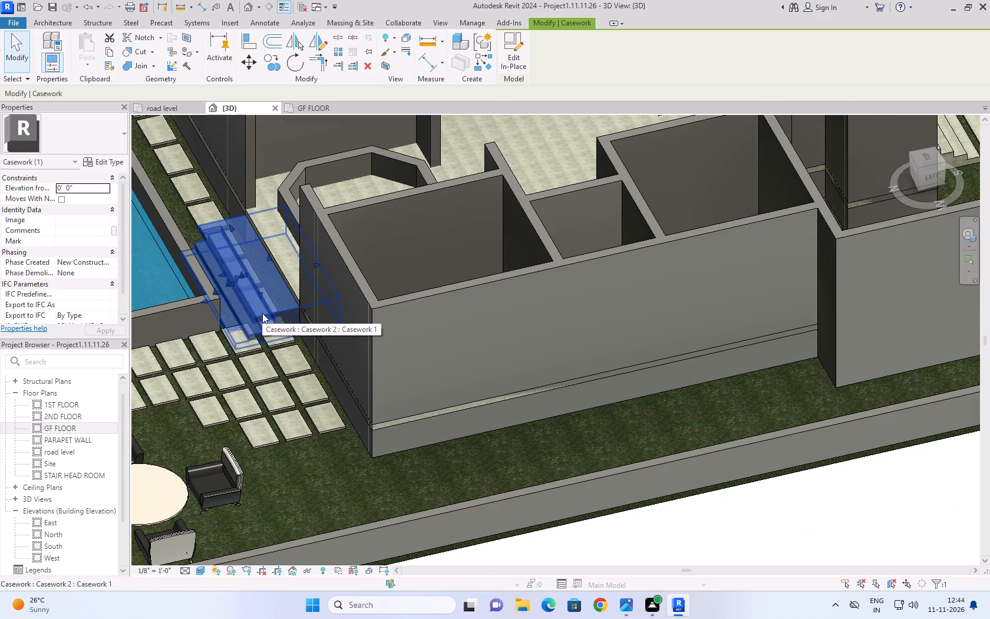
key("Delete")
scroll(262, 313, "down", 7)
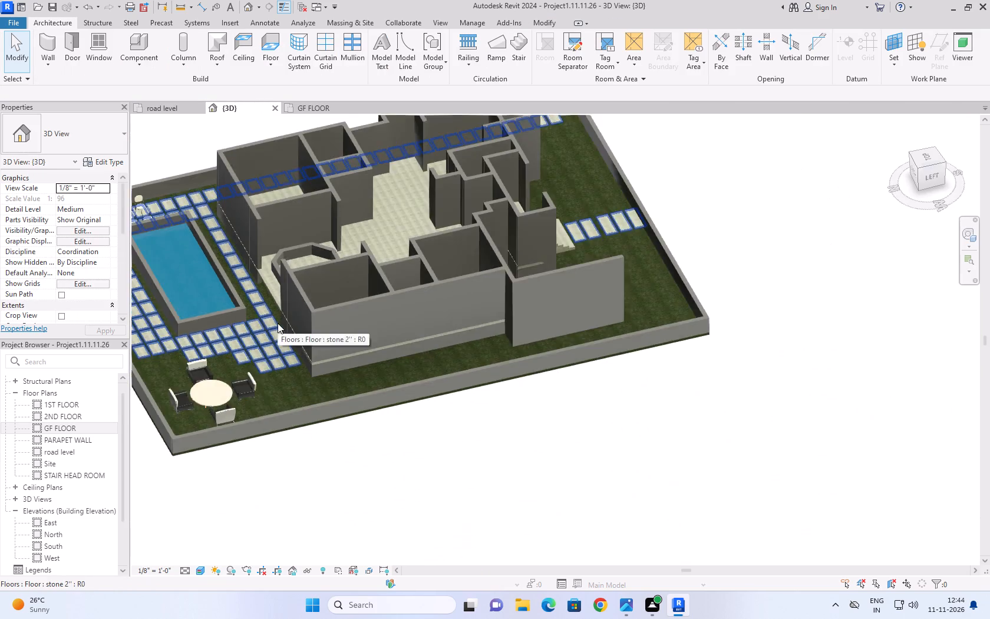
scroll(278, 323, "down", 3)
middle_click_drag(613, 256, 448, 345, "shift")
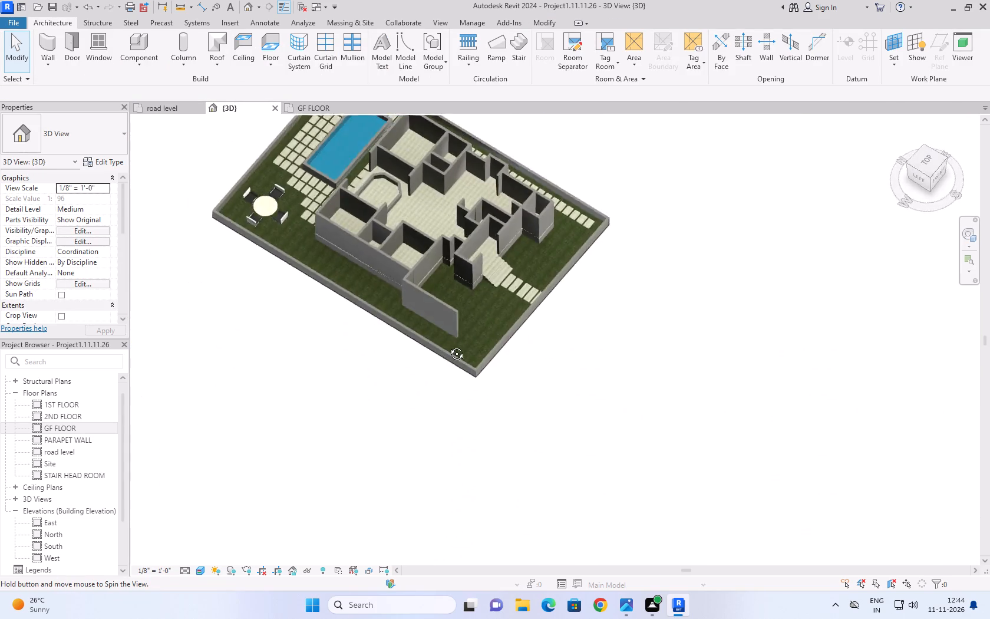
middle_click_drag(448, 345, 388, 347, "shift")
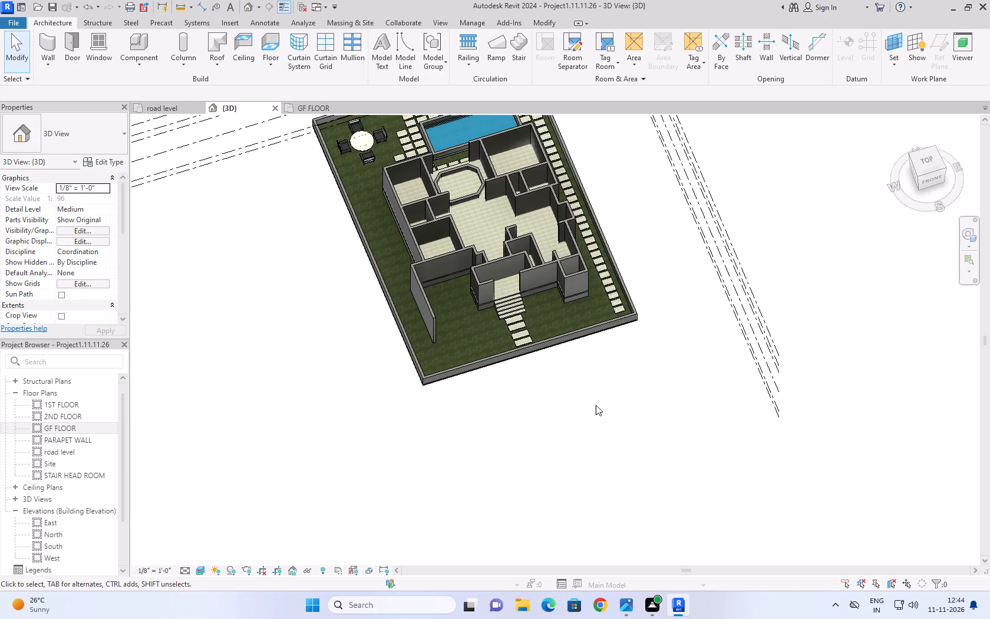
In the road level plan, copy the front entrance steps about 16' 3" west onto the open lawn.
middle_click_drag(654, 385, 588, 409, "shift")
scroll(483, 389, "up", 4)
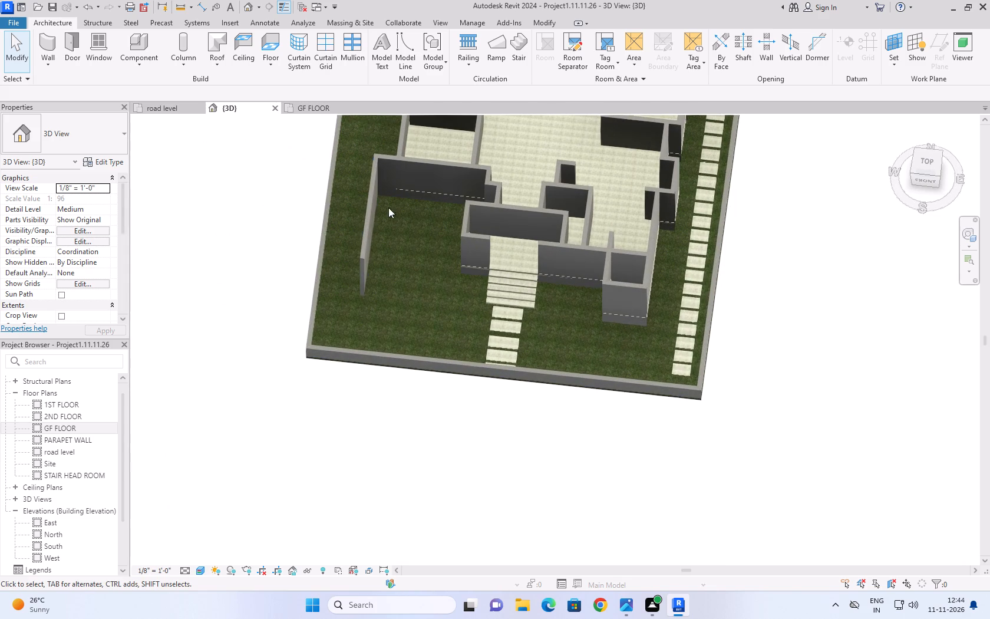
left_click(161, 110)
scroll(579, 369, "down", 9)
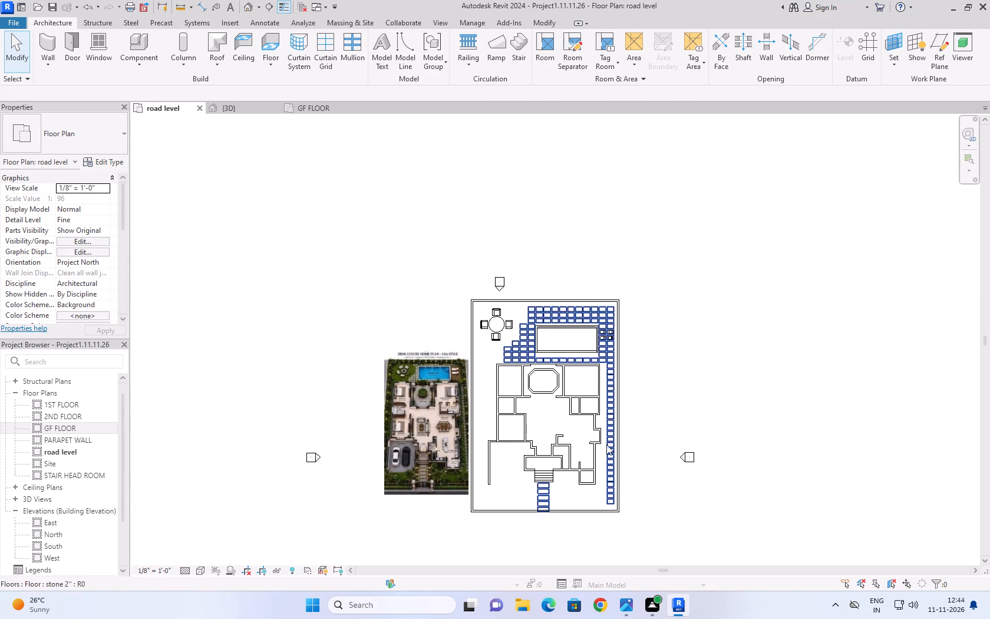
scroll(553, 536, "up", 5)
left_click(534, 416)
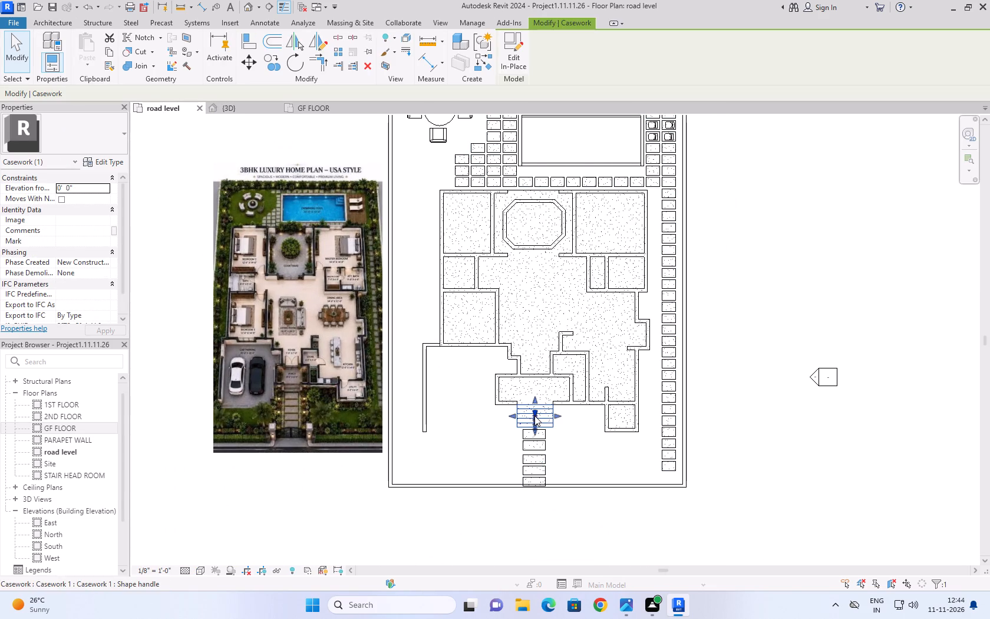
left_click(272, 70)
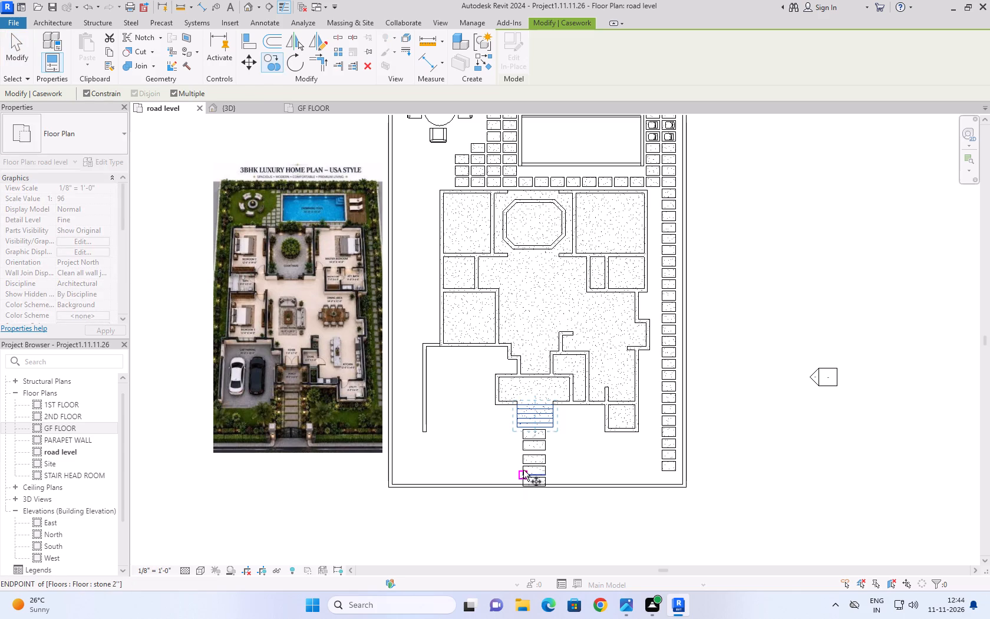
scroll(523, 470, "up", 5)
left_click(509, 386)
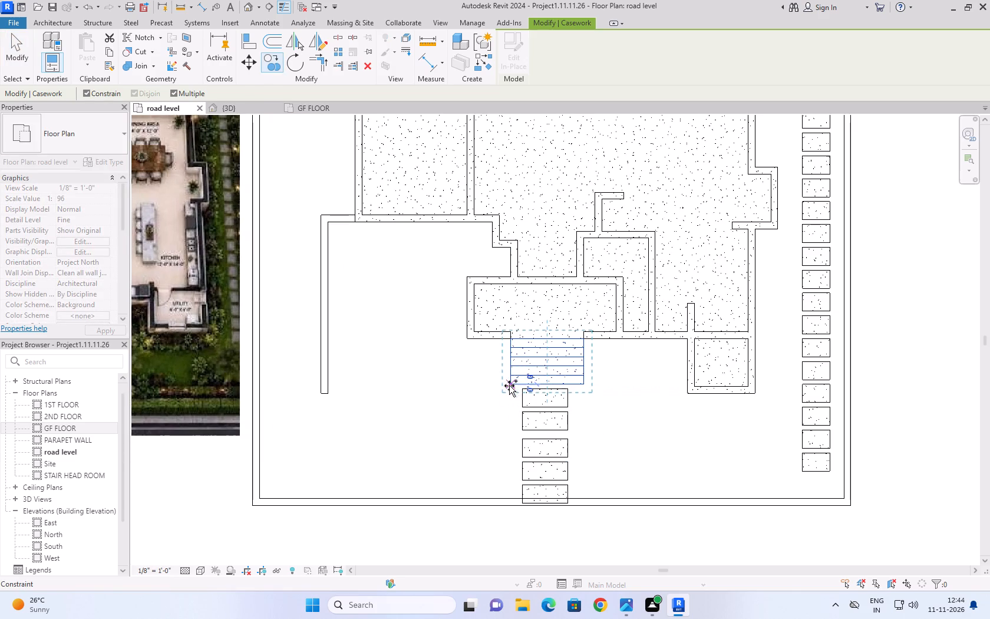
left_click(361, 390)
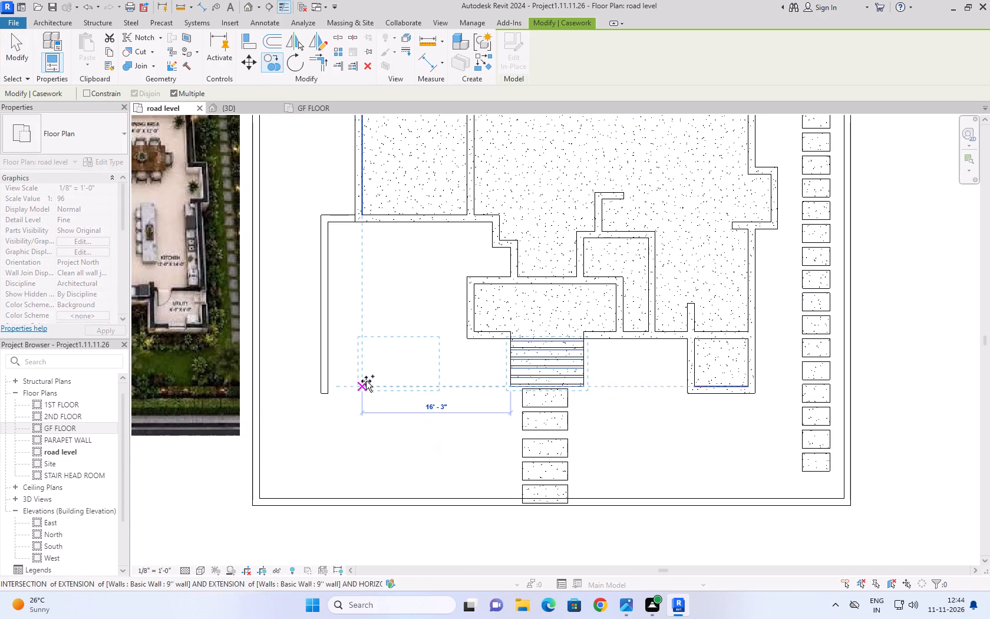
left_click(366, 384)
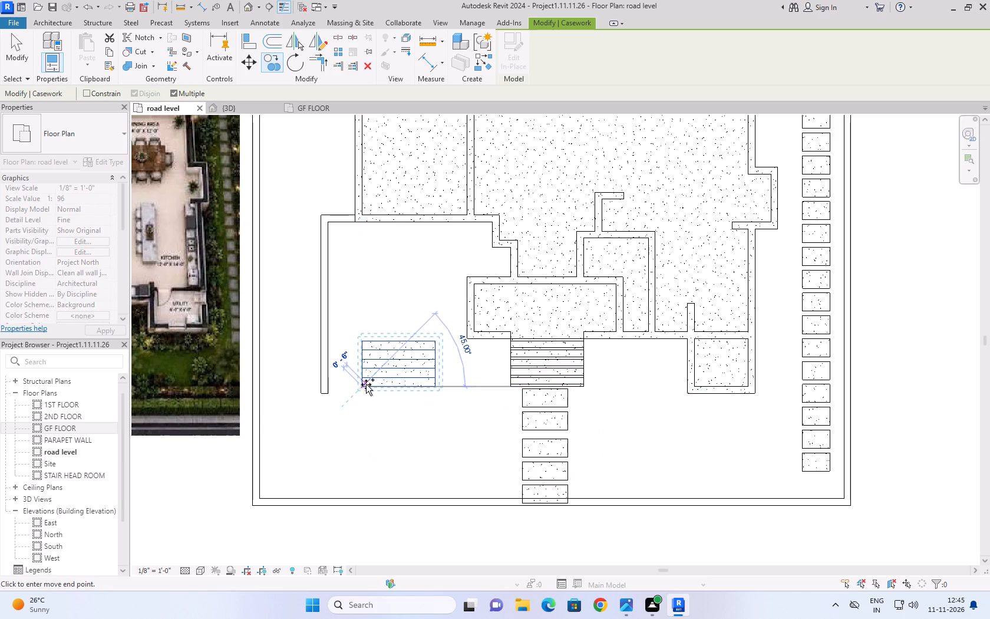
key("Escape")
key("Escape")
key("Escape")
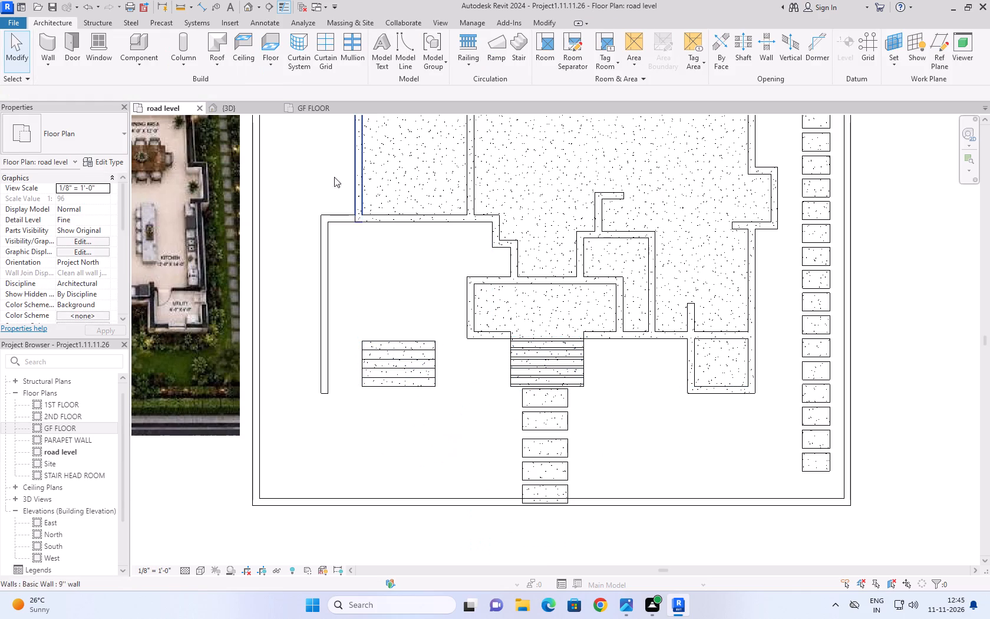
Rotate the copied steps 180 degrees about their centre in the road level plan.
left_click(239, 108)
scroll(401, 258, "up", 2)
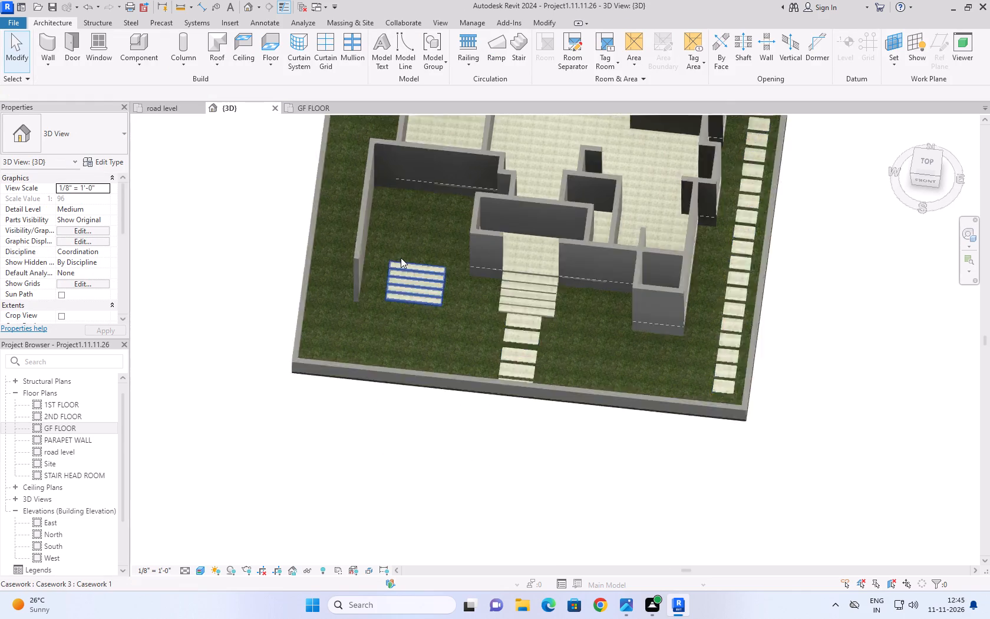
scroll(401, 258, "up", 7)
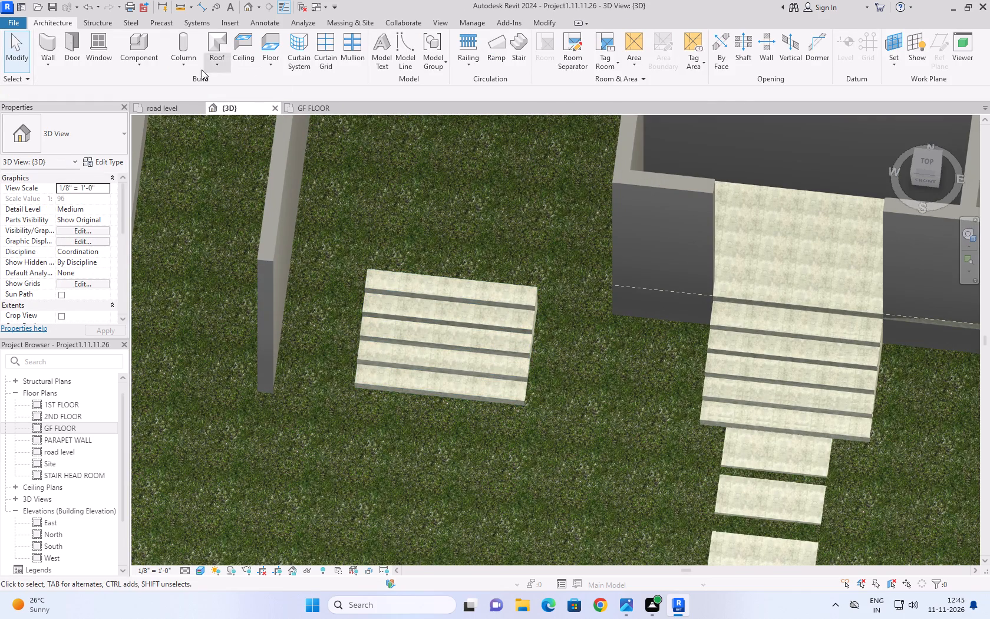
left_click(177, 102)
left_click(397, 337)
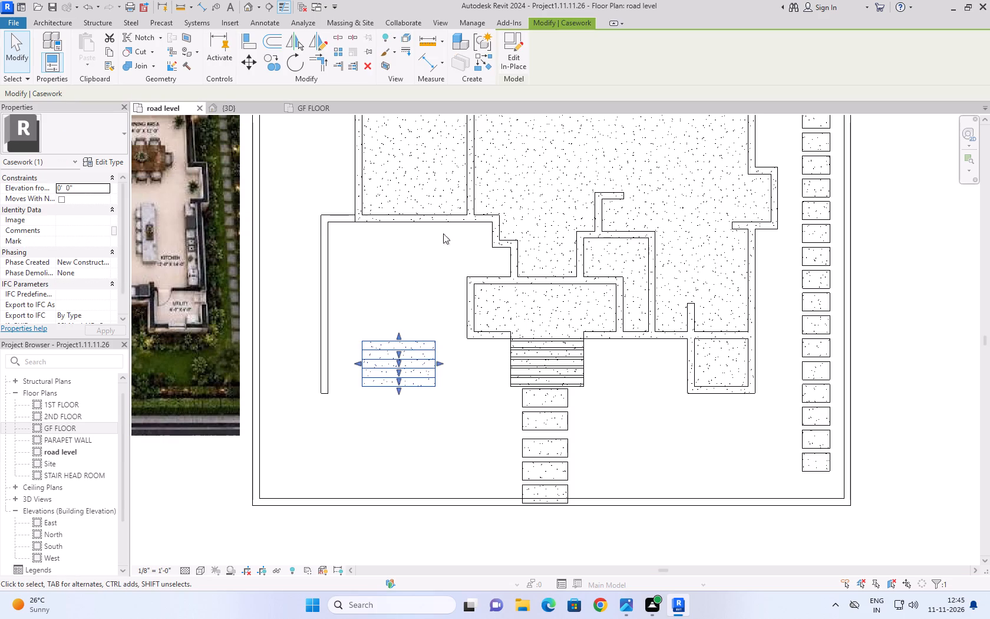
left_click(303, 60)
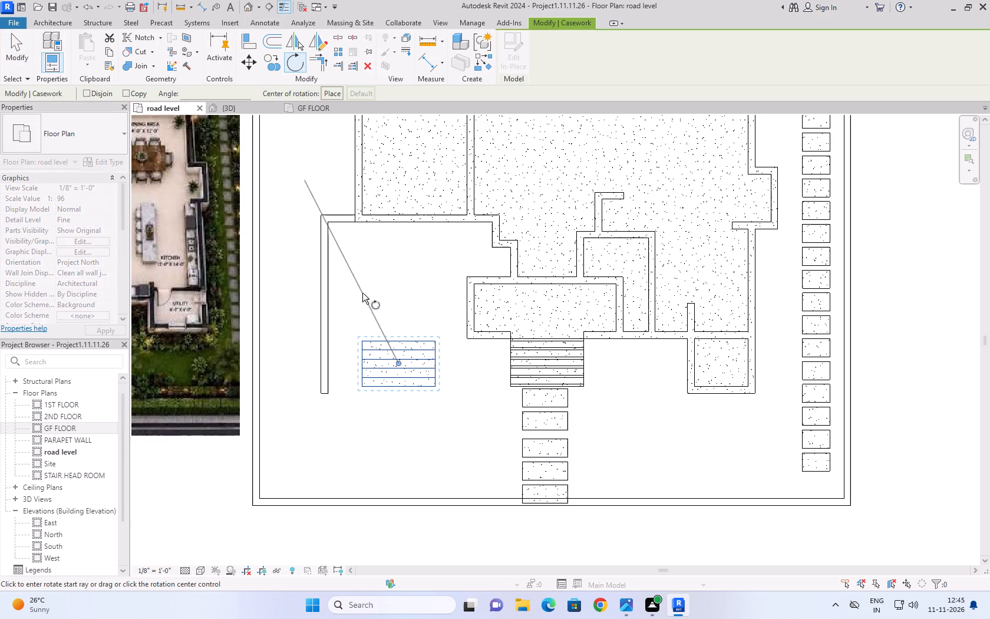
left_click(397, 264)
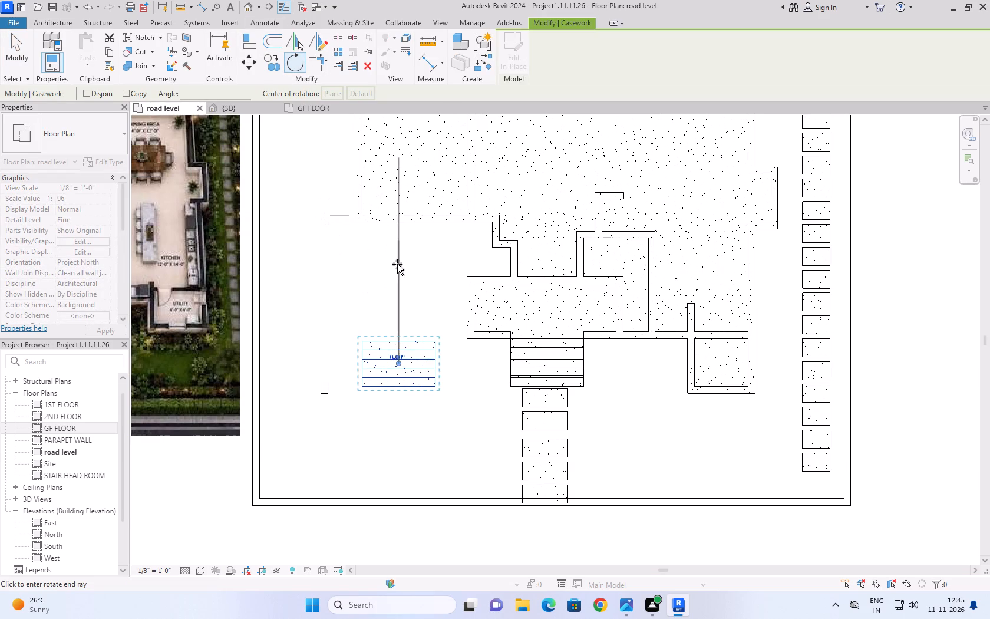
left_click(398, 433)
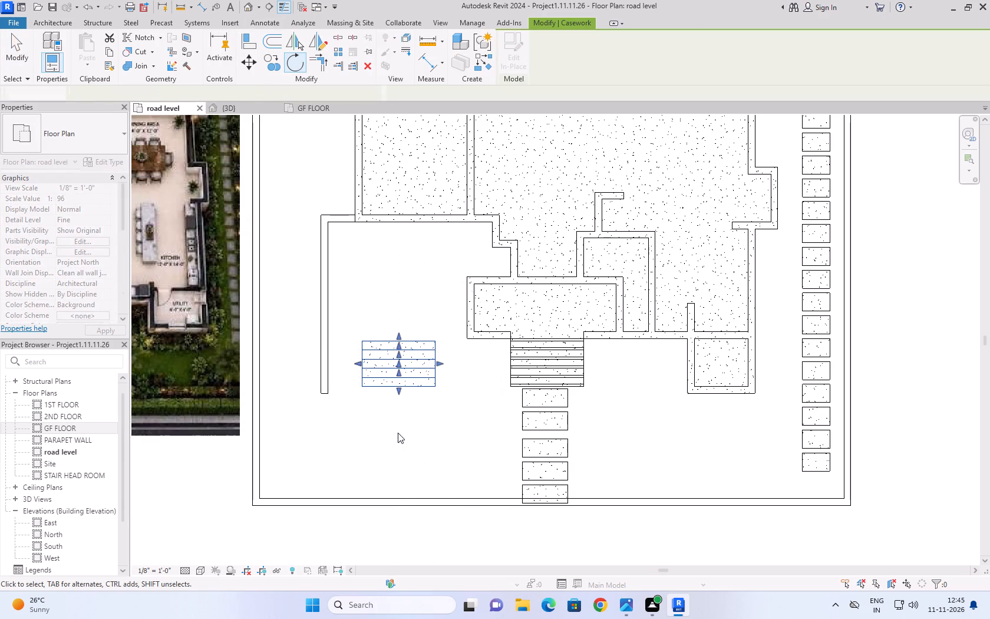
left_click(420, 426)
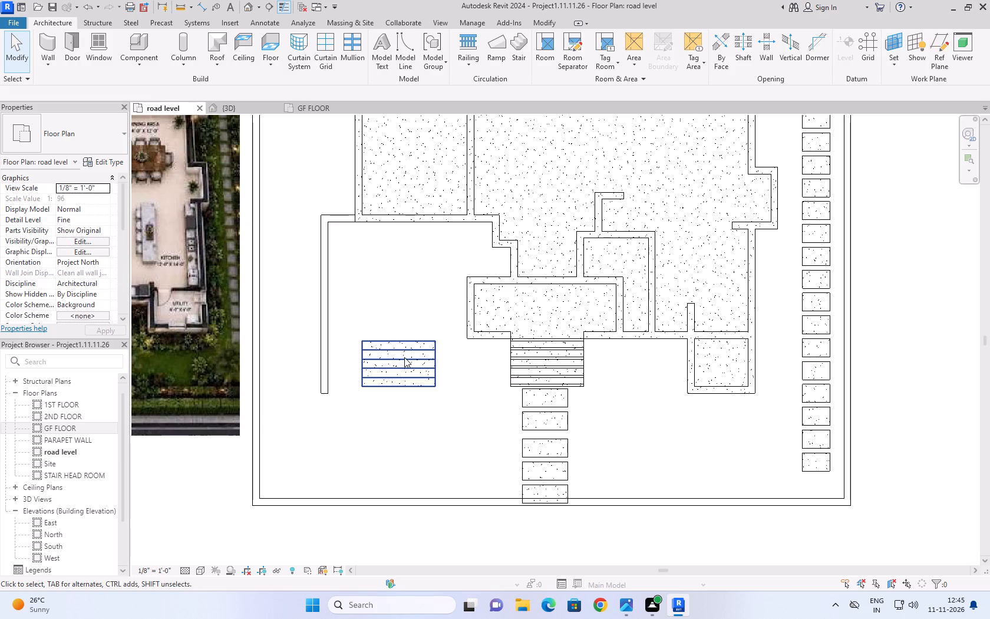
Move the rotated steps to the rear, between the pool's southwest corner and the courtyard opening.
left_click(404, 357)
left_click(243, 58)
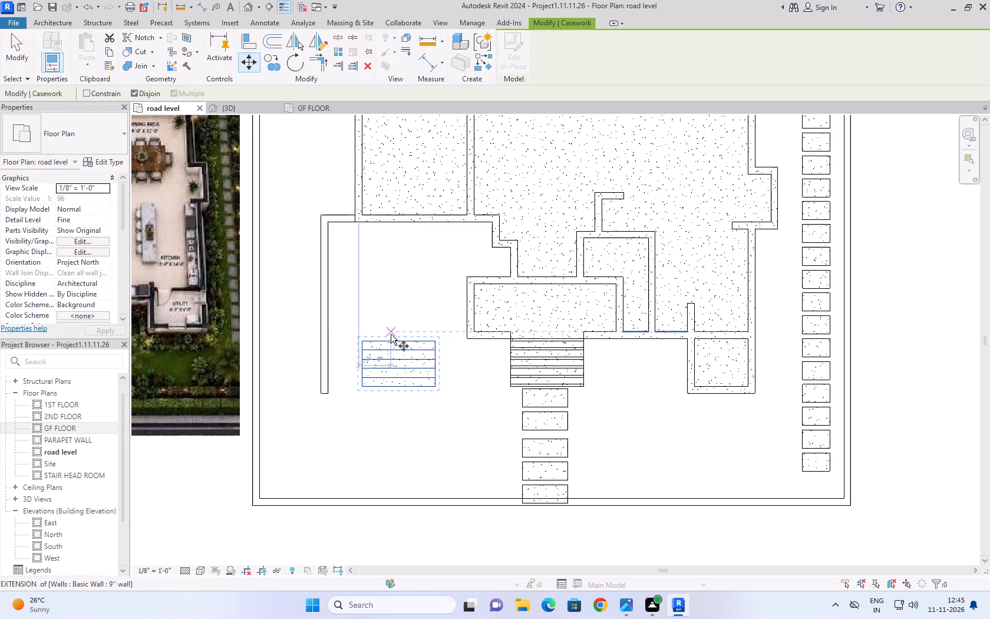
left_click(361, 341)
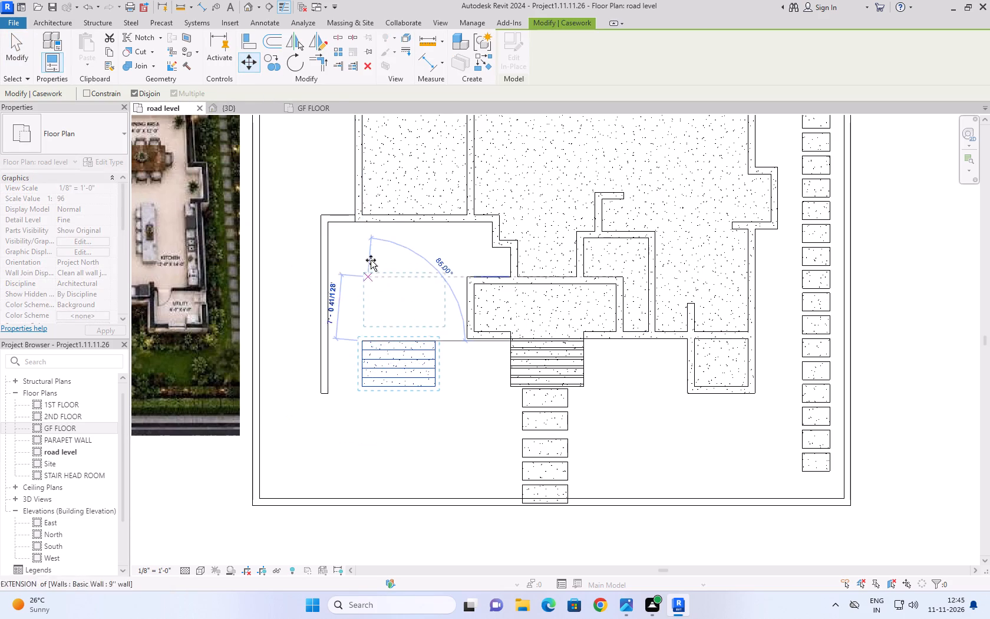
scroll(372, 243, "down", 9)
middle_click_drag(390, 166, 382, 197)
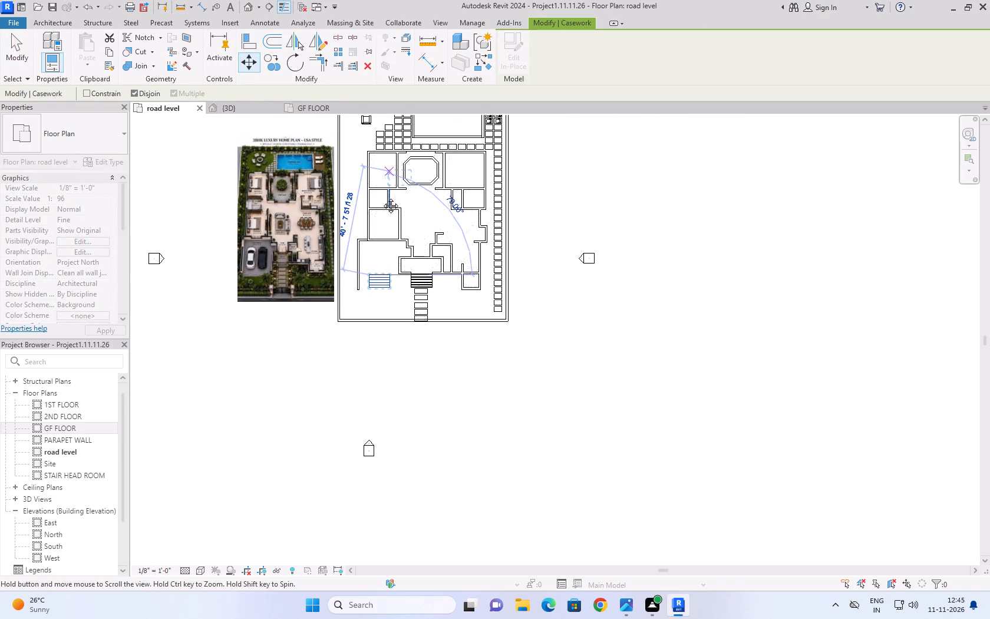
middle_click_drag(382, 197, 335, 304)
scroll(357, 266, "up", 8)
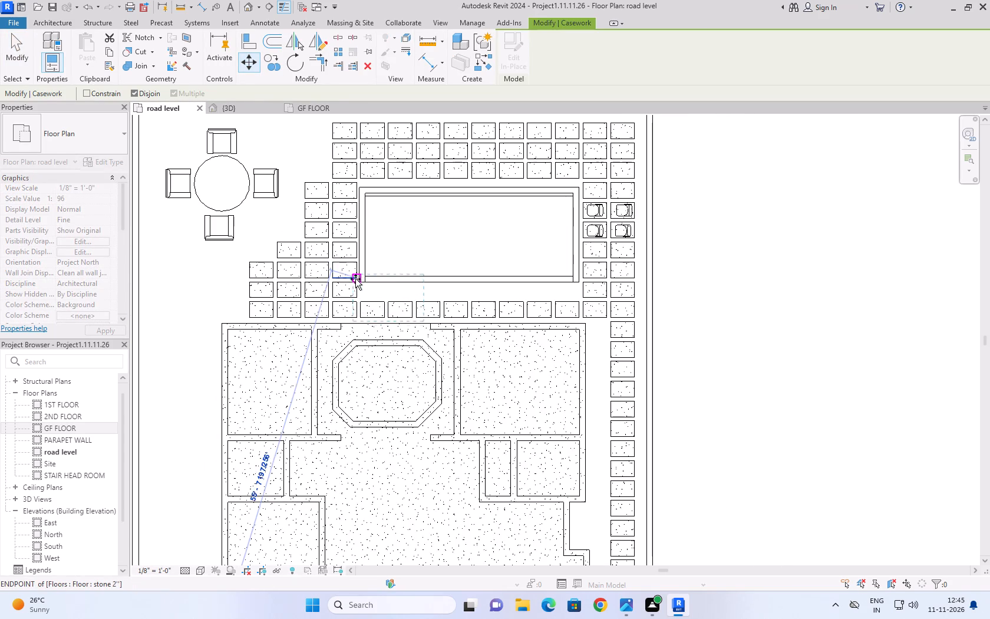
left_click(358, 275)
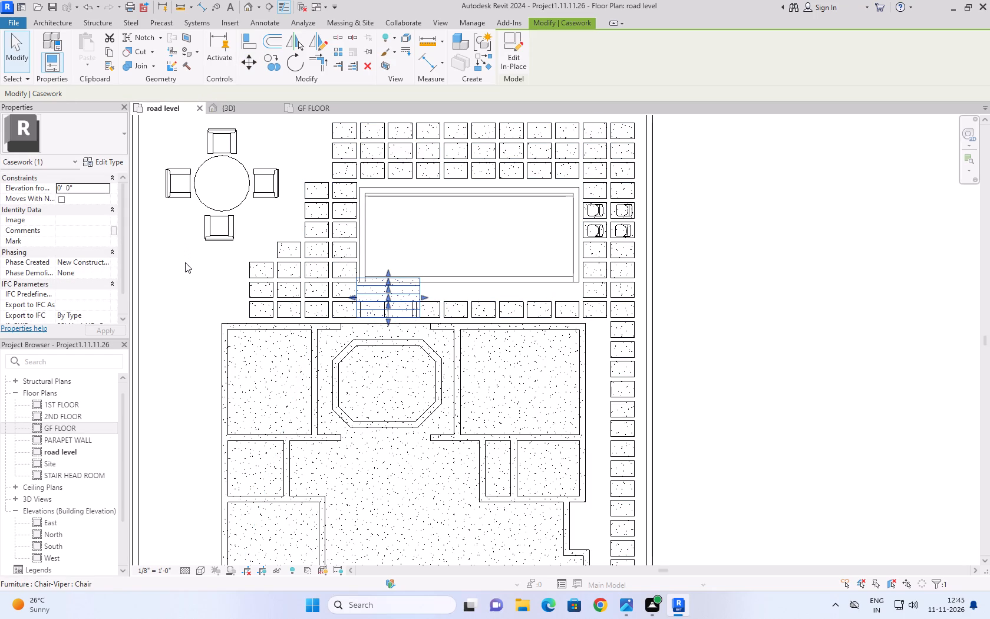
left_click(187, 282)
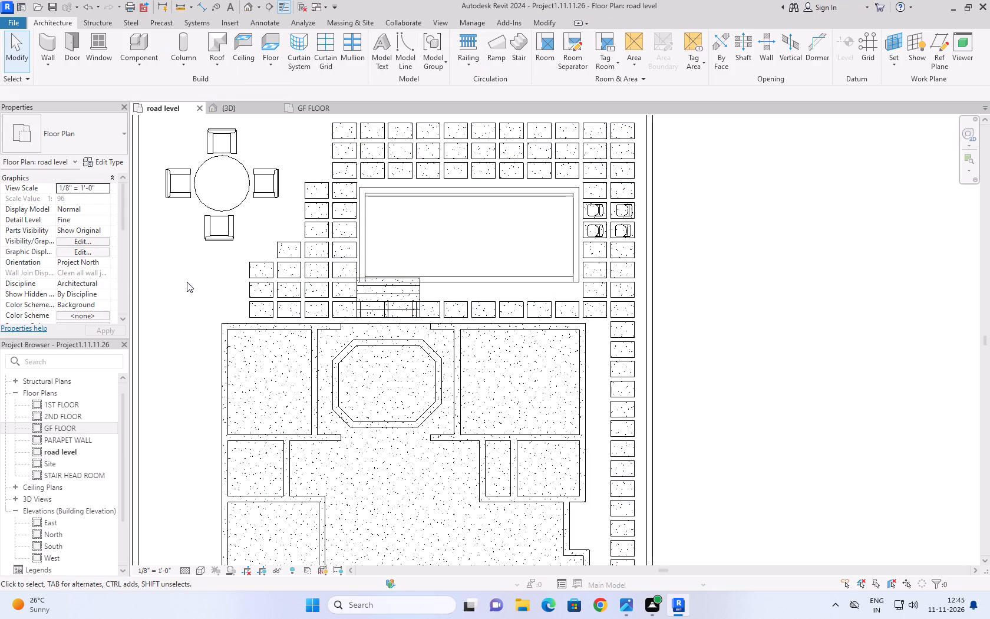
Nudge the rear steps south to meet the rear wall of the house at the courtyard opening.
left_click(415, 291)
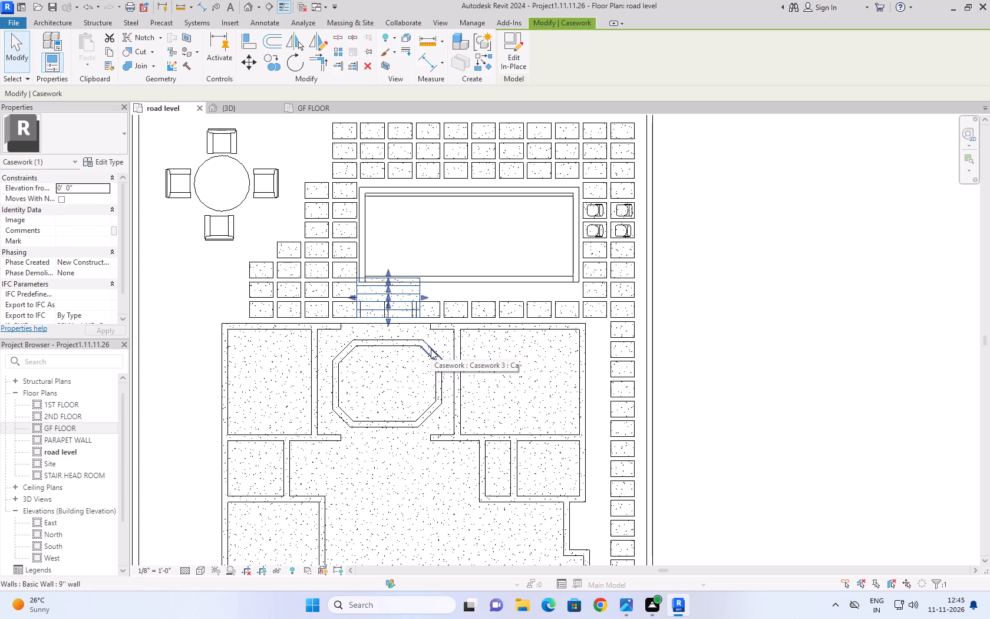
key("Down")
key("Down")
key("Down")
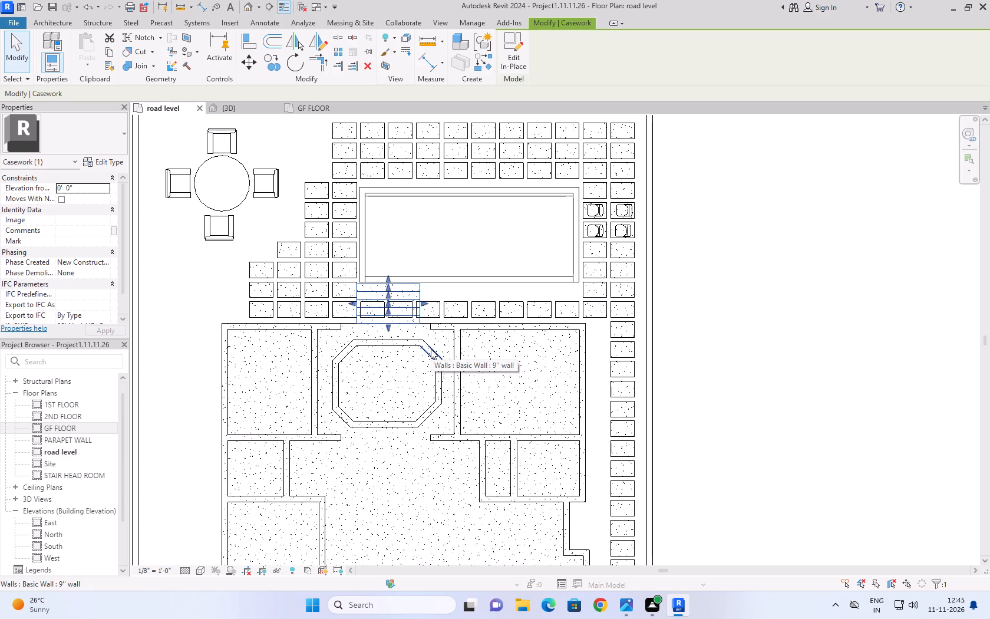
Stretch both ends of the rear steps to span the full width of the courtyard opening.
scroll(513, 332, "up", 3)
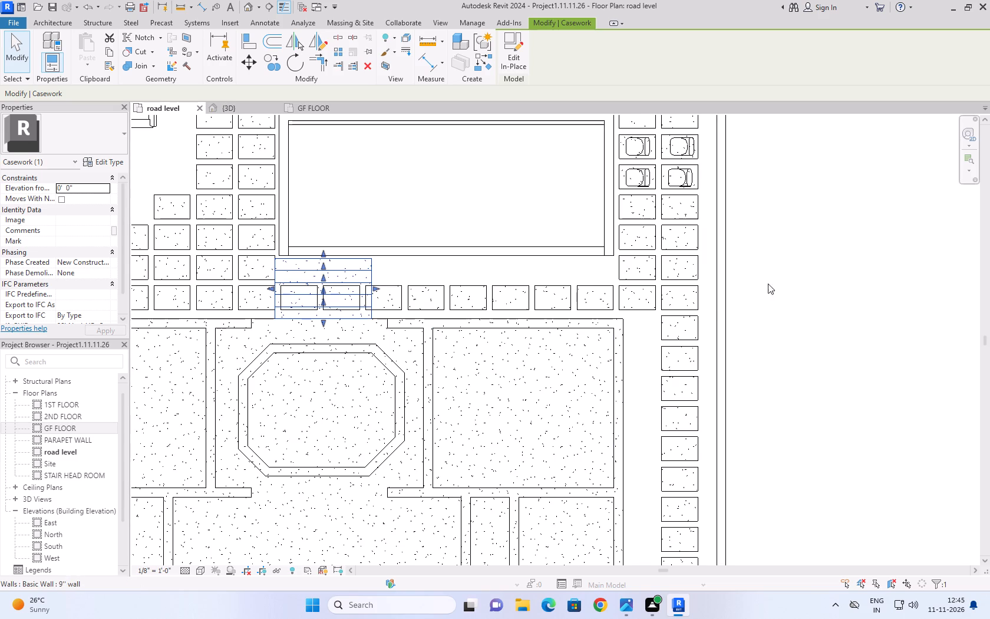
left_click_drag(378, 288, 379, 288)
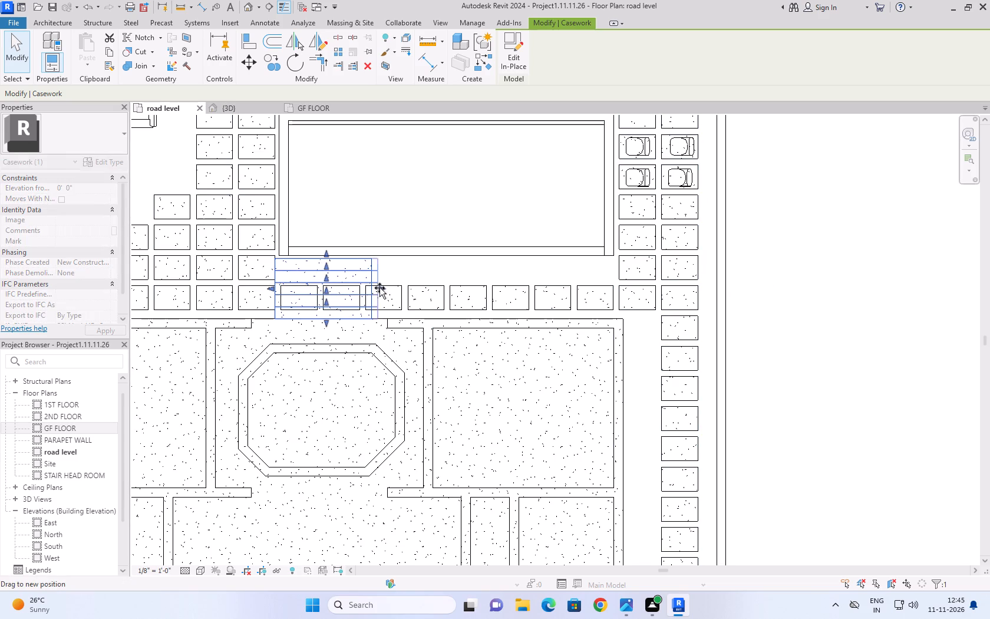
left_click_drag(379, 288, 389, 285)
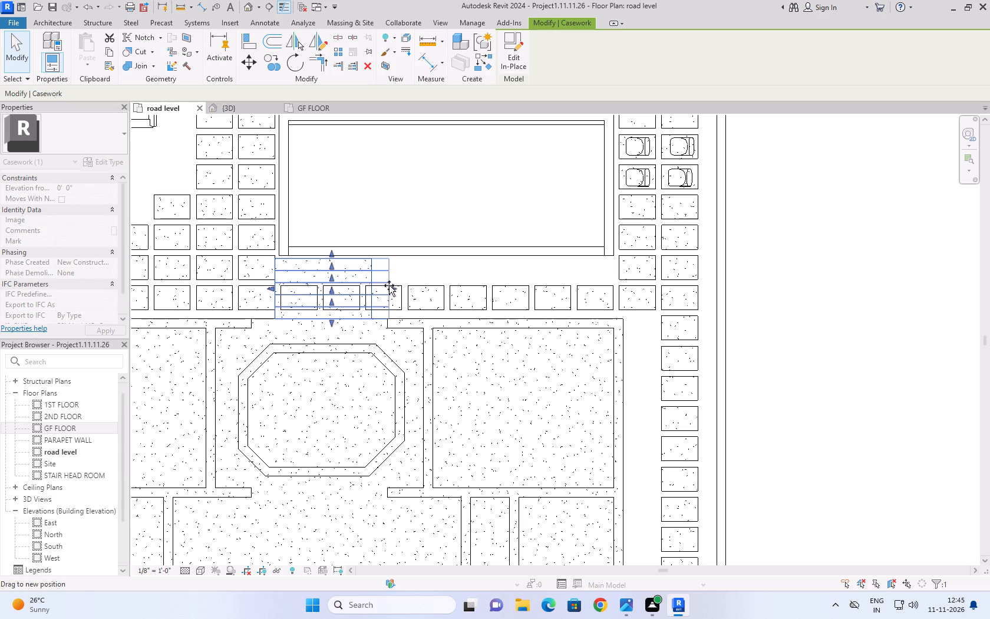
left_click_drag(389, 285, 388, 285)
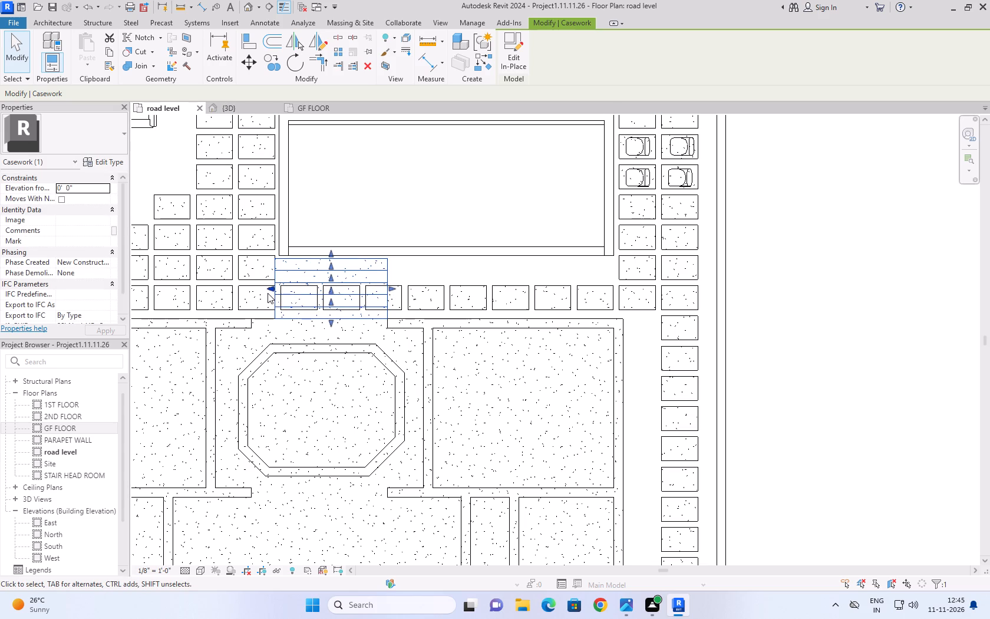
left_click_drag(269, 289, 253, 290)
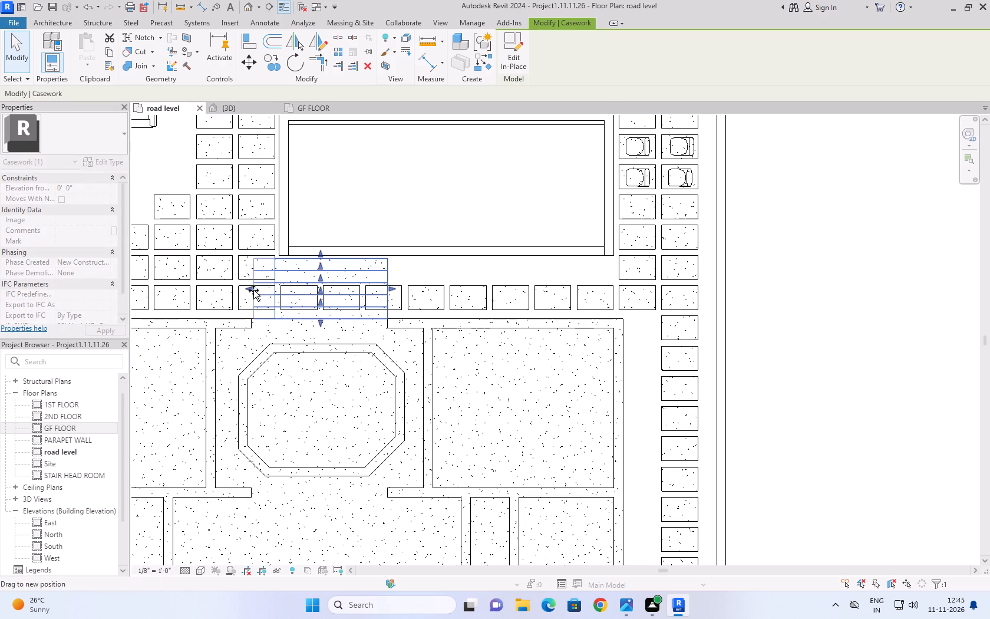
left_click_drag(253, 290, 252, 290)
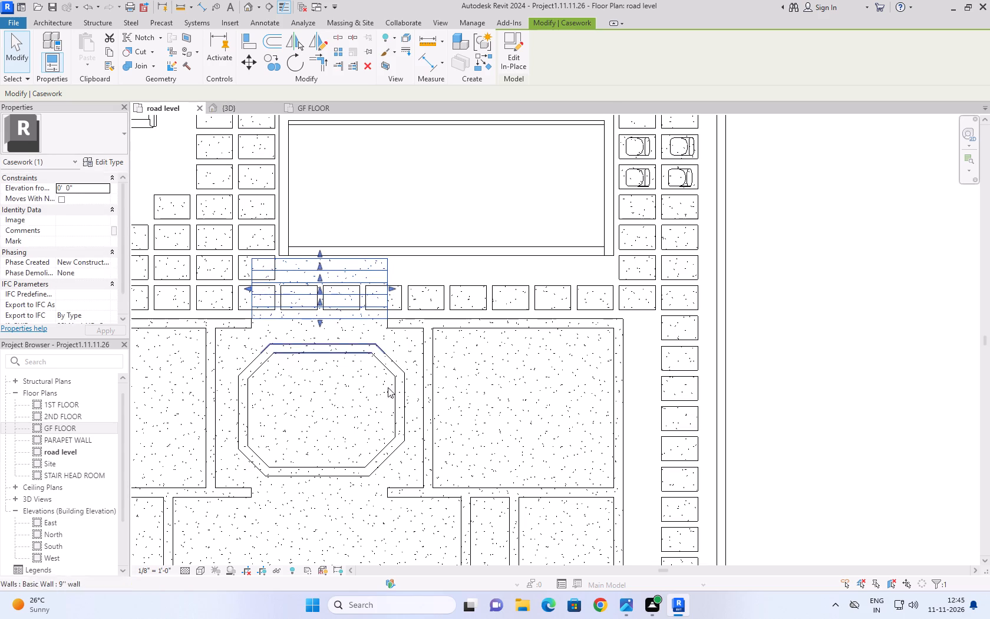
left_click(857, 286)
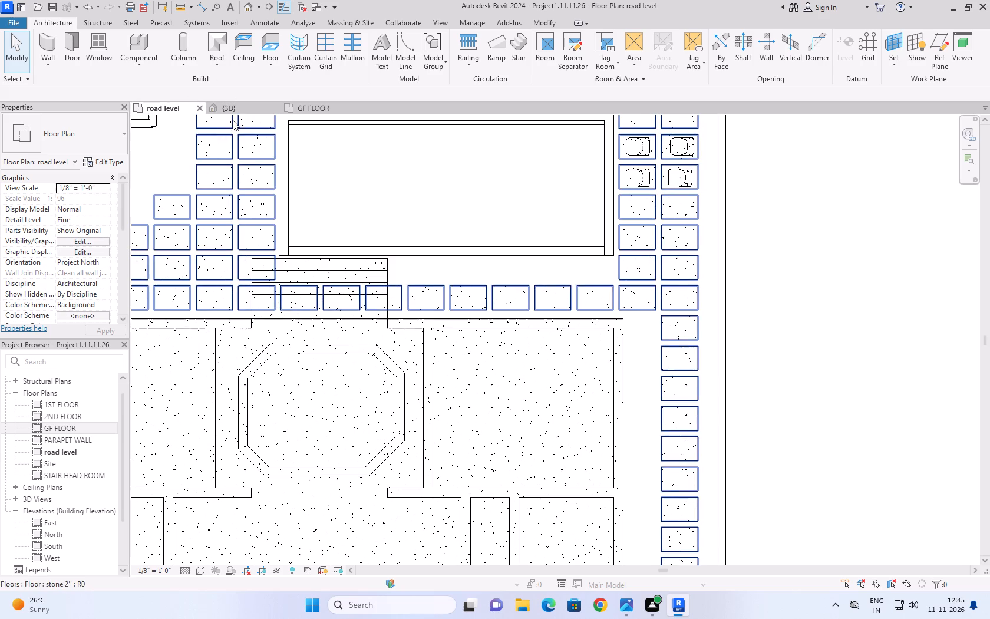
Examine the placed rear steps and their fit between the pool and the courtyard in the 3D view.
left_click(238, 108)
scroll(497, 371, "down", 6)
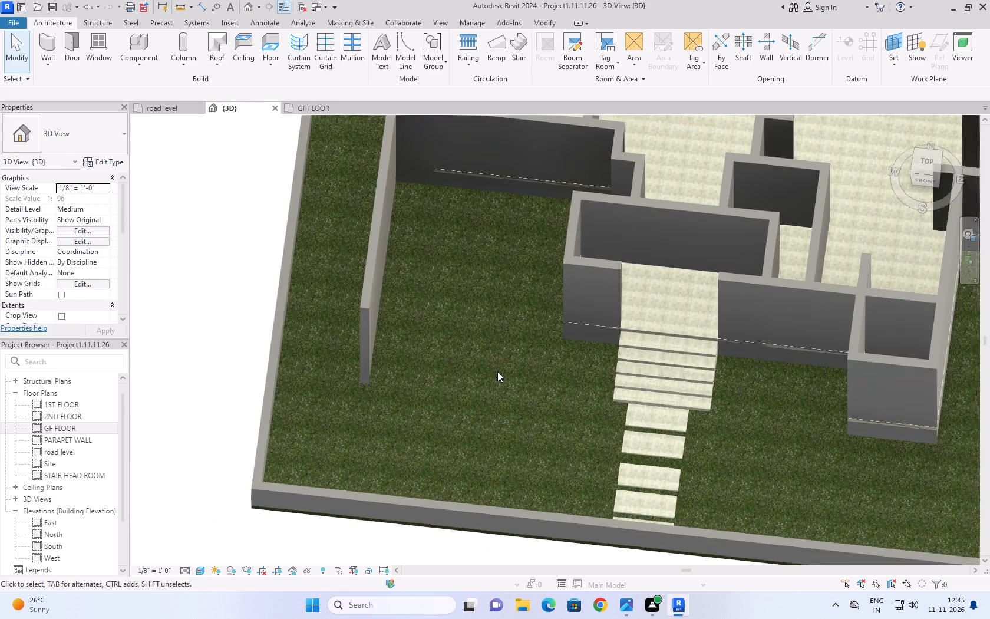
scroll(497, 371, "down", 1)
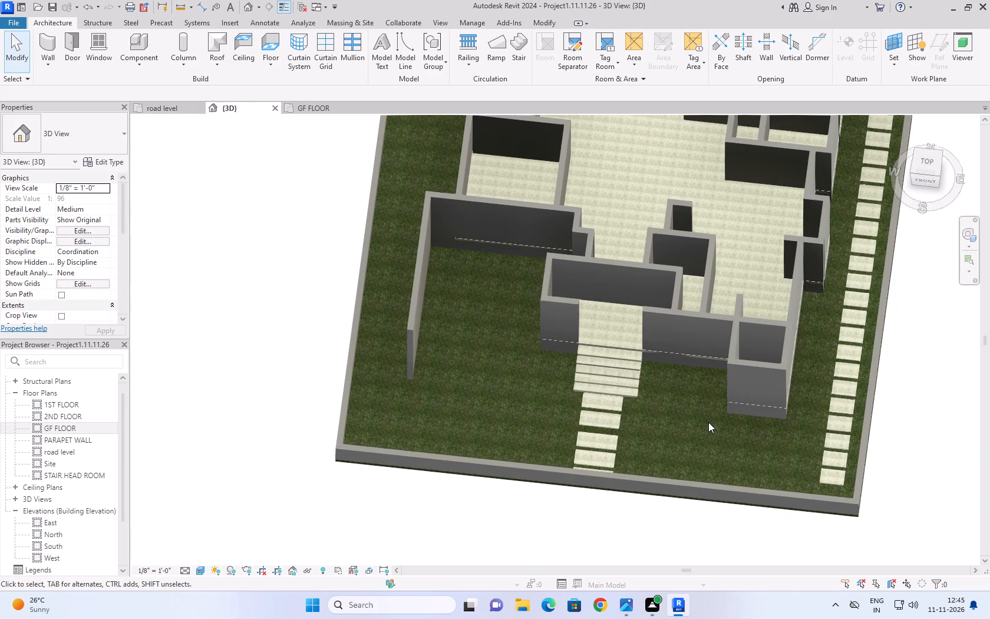
scroll(708, 422, "down", 5)
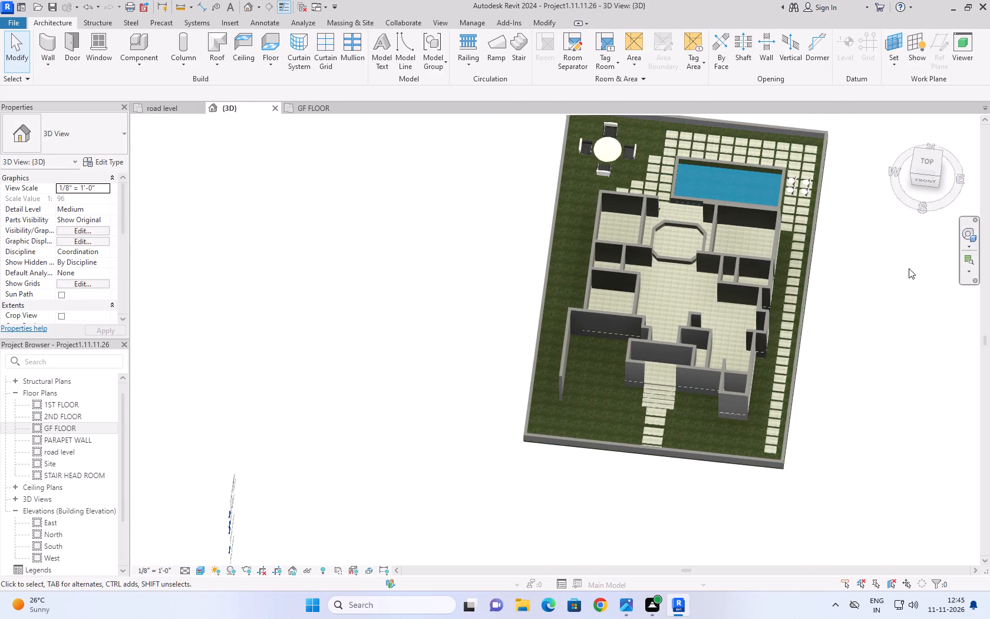
middle_click_drag(909, 268, 406, 229, "shift")
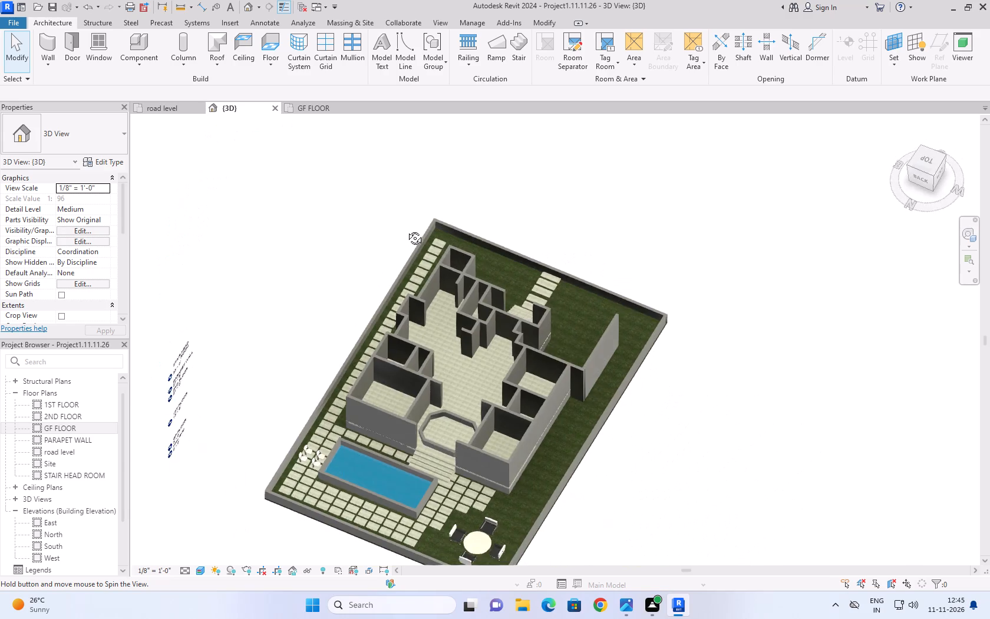
middle_click_drag(406, 229, 395, 231, "shift")
middle_click_drag(760, 426, 597, 426, "shift")
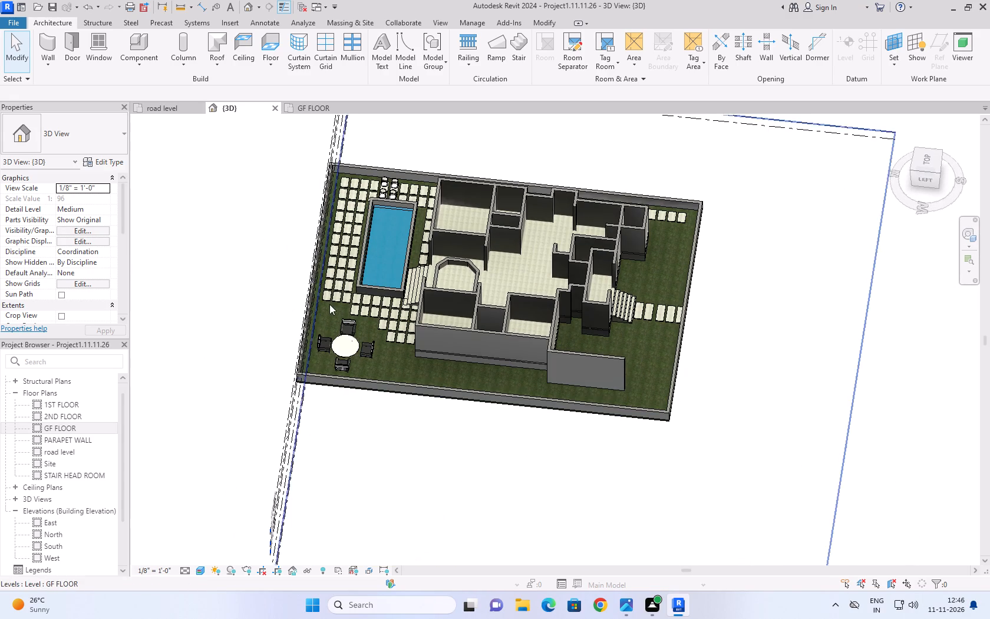
Examine how the rear steps fit between the pool, the rear wall and the courtyard from several angles in 3D.
scroll(329, 304, "up", 5)
middle_click_drag(487, 496, 495, 430, "shift")
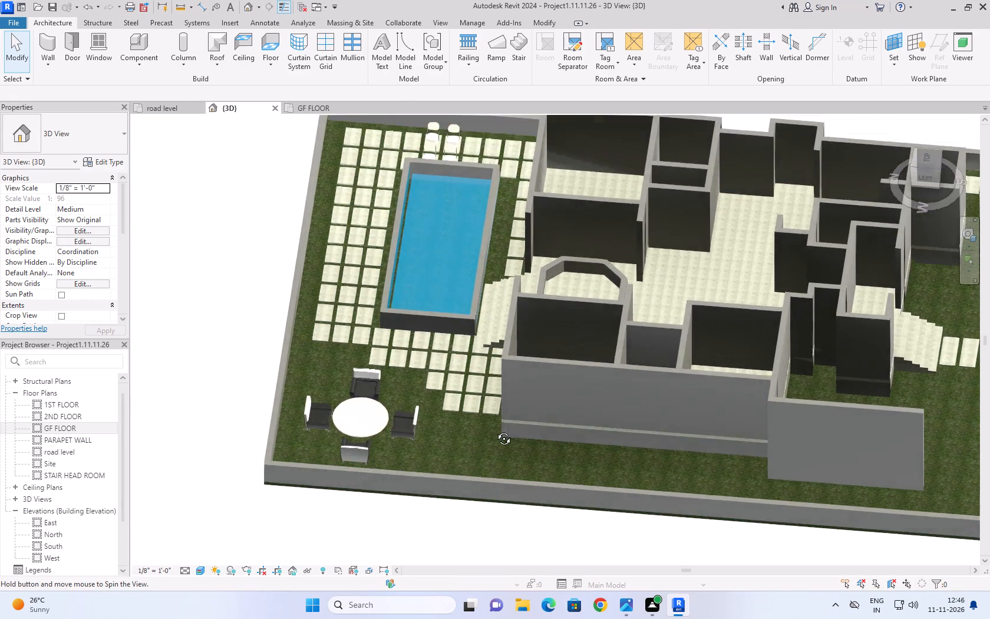
middle_click_drag(495, 430, 519, 350, "shift")
scroll(453, 433, "up", 5)
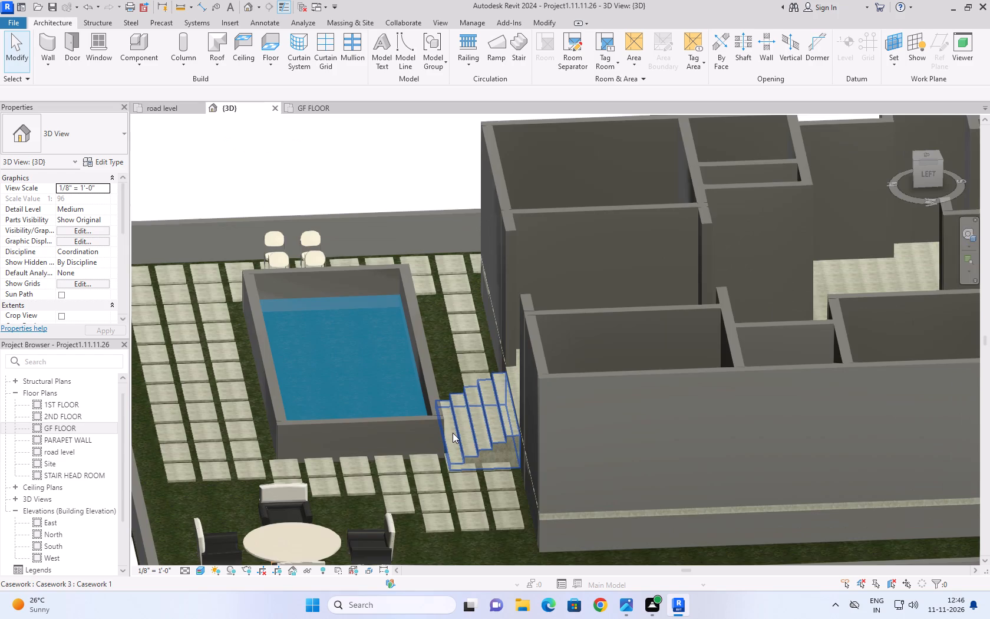
scroll(453, 433, "up", 2)
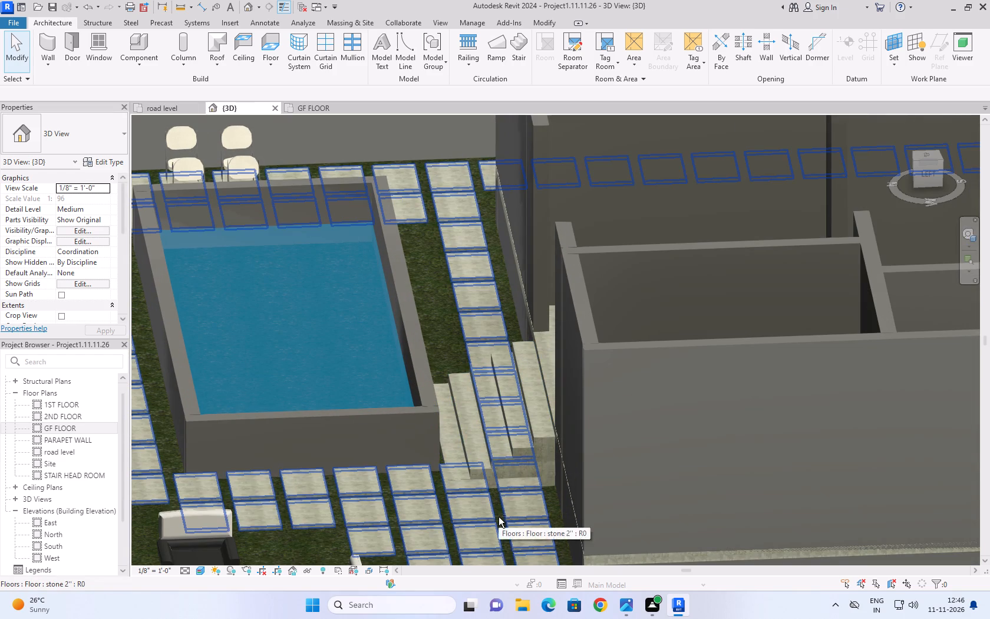
middle_click_drag(499, 517, 467, 518, "shift")
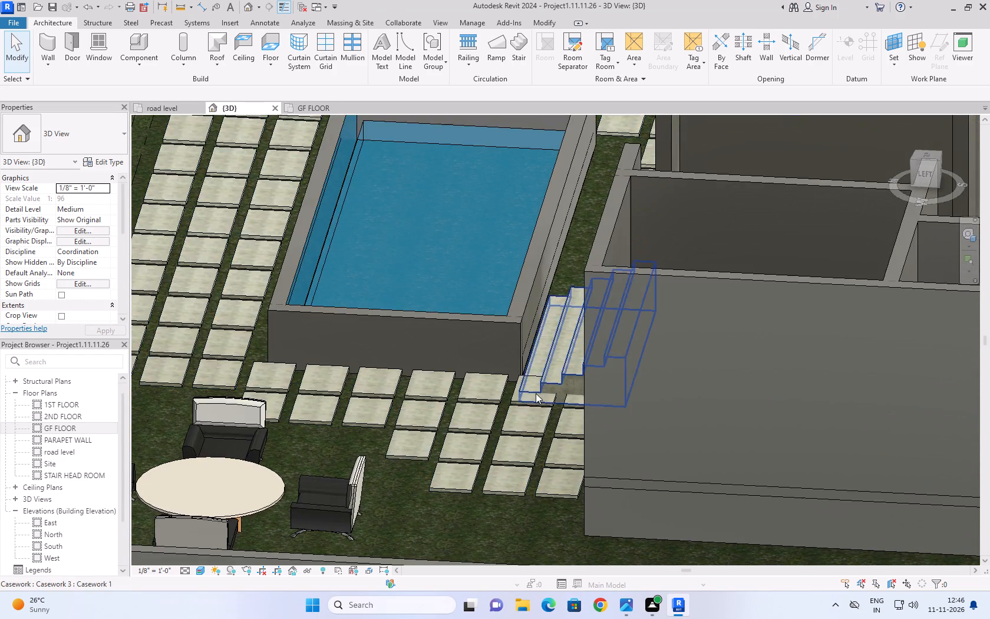
scroll(536, 393, "up", 5)
scroll(394, 387, "up", 1)
middle_click_drag(394, 387, 458, 401, "shift")
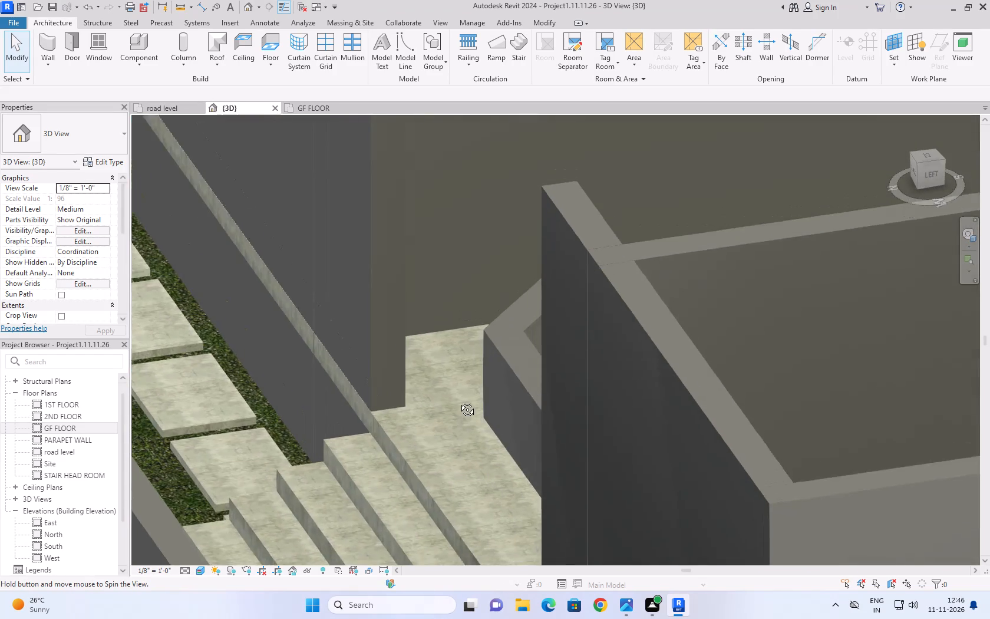
middle_click_drag(458, 401, 459, 400, "shift")
scroll(481, 347, "down", 8)
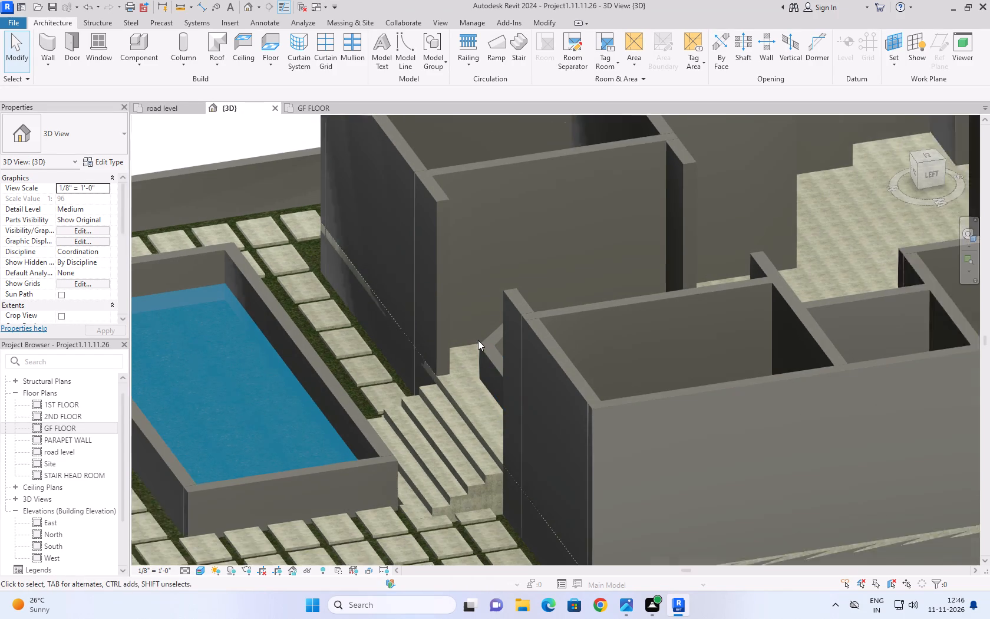
middle_click_drag(565, 523, 636, 518, "shift")
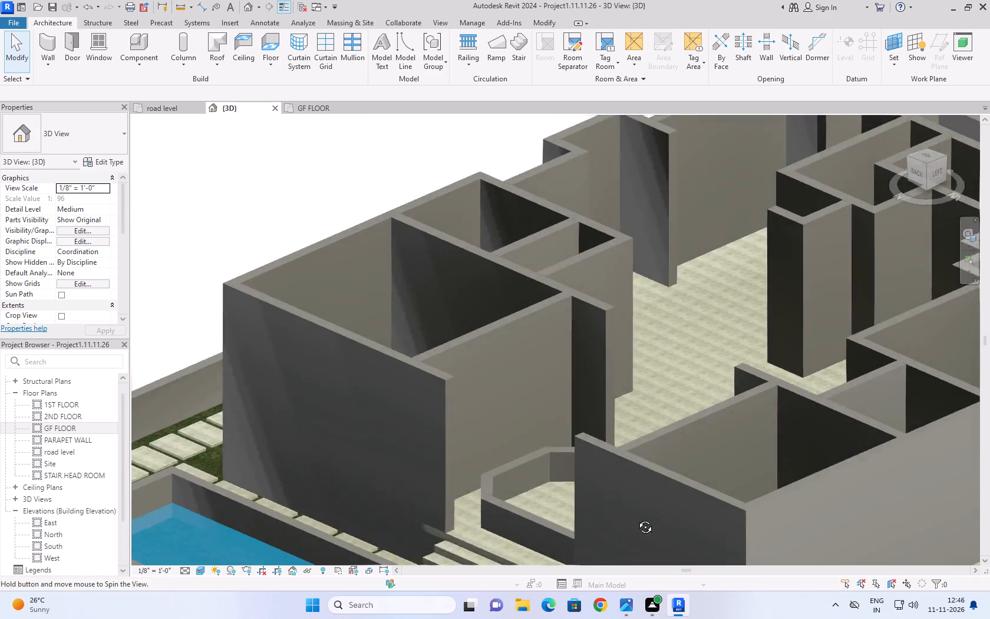
middle_click_drag(636, 518, 666, 506, "shift")
scroll(689, 443, "down", 8)
middle_click_drag(694, 501, 752, 516, "shift")
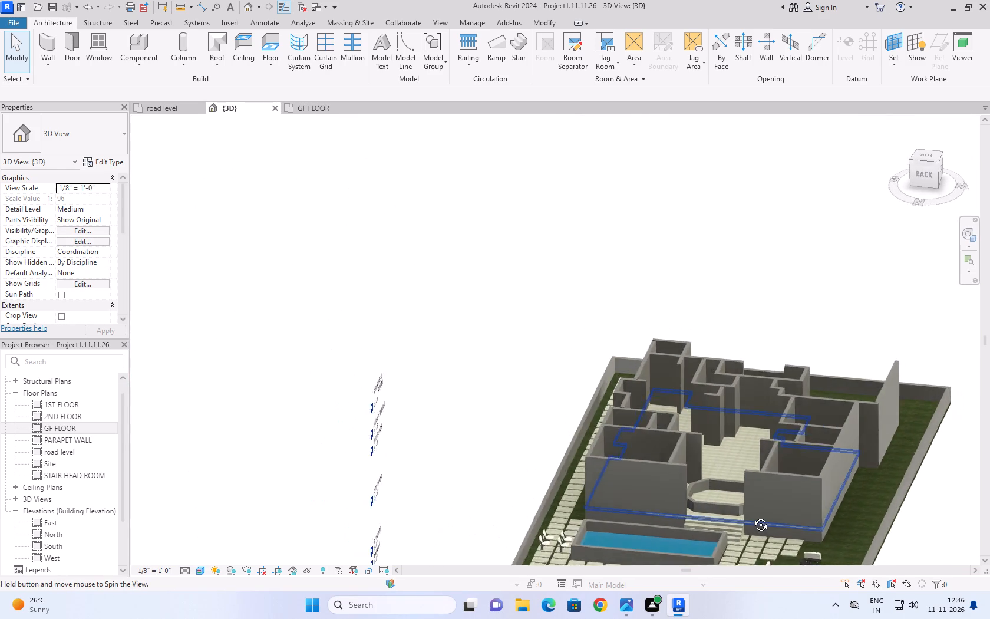
middle_click_drag(752, 516, 760, 519, "shift")
scroll(768, 552, "up", 5)
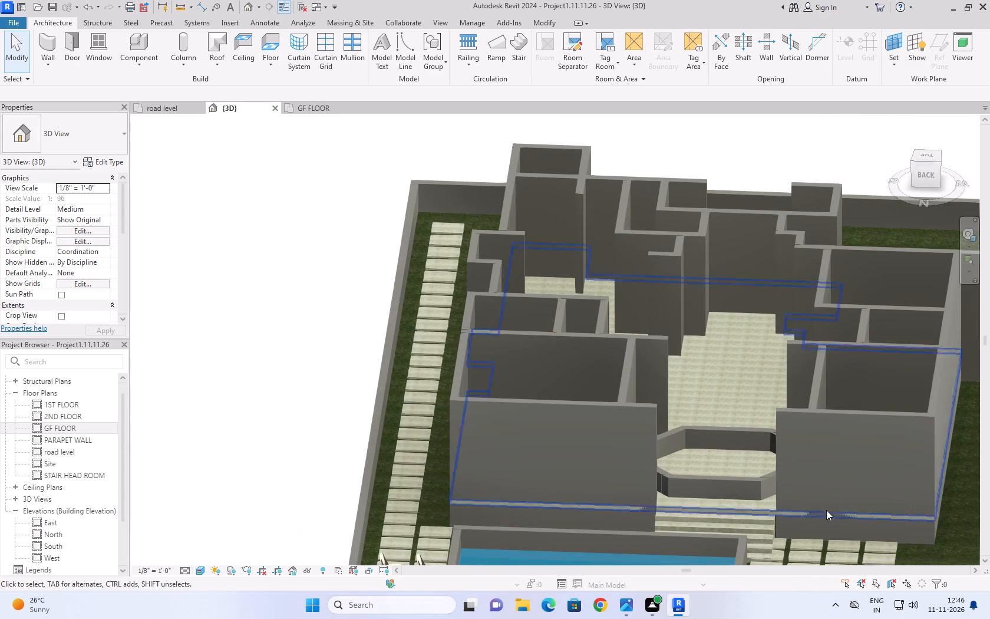
scroll(820, 426, "down", 3)
scroll(821, 496, "down", 4)
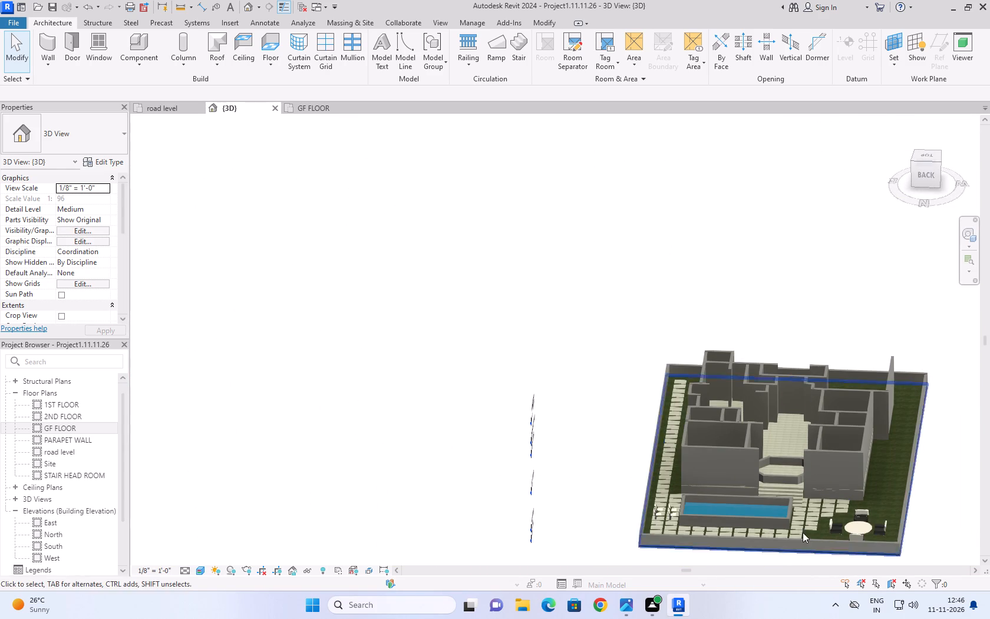
In the road level plan, nudge the pool's west wall about 1'-2" east, shortening the pool beside the rear steps.
left_click(167, 111)
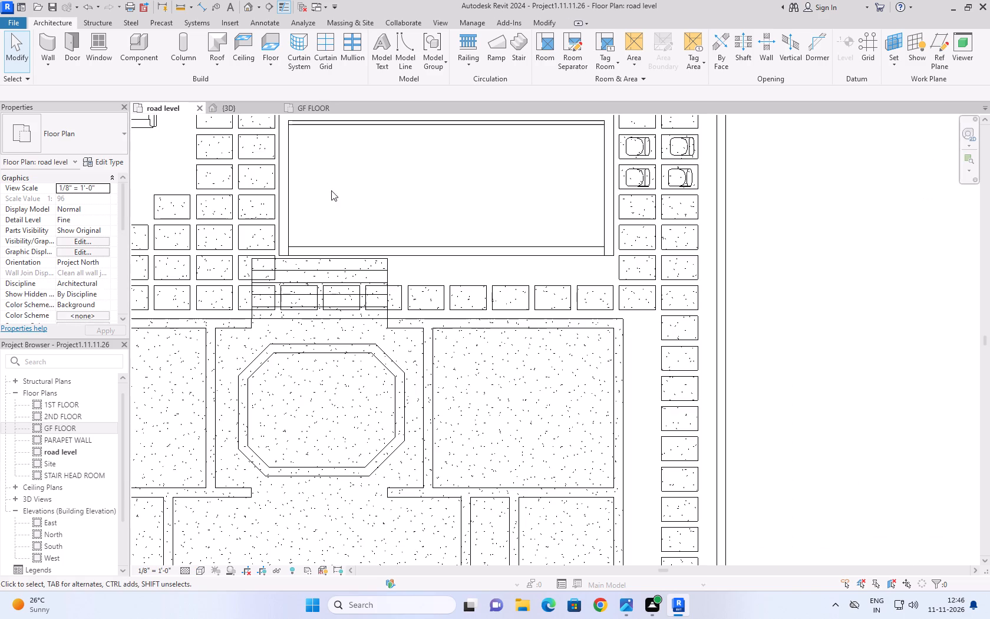
scroll(471, 221, "down", 4)
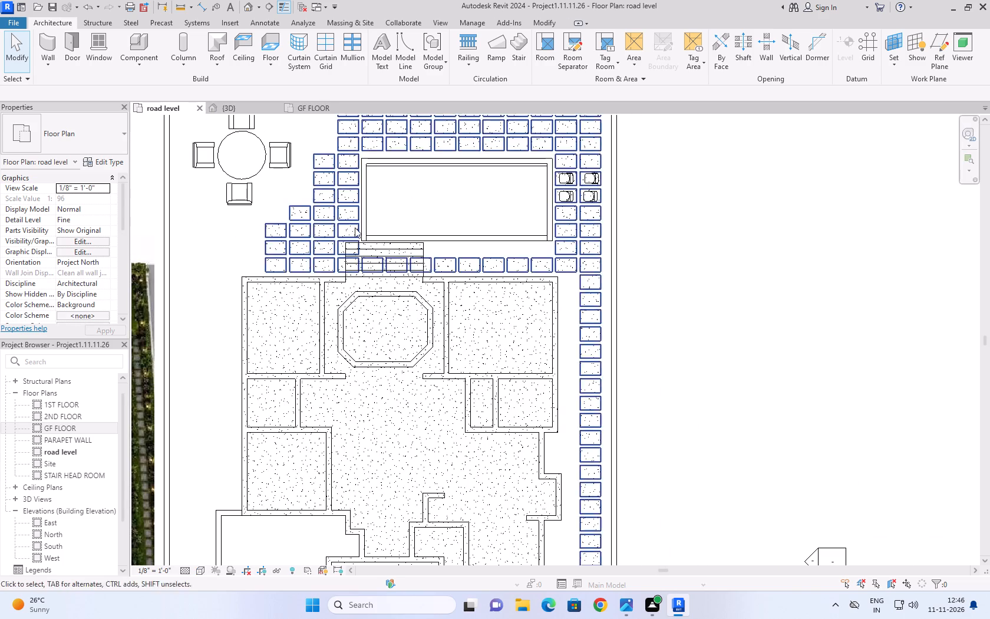
scroll(355, 228, "up", 4)
left_click(368, 212)
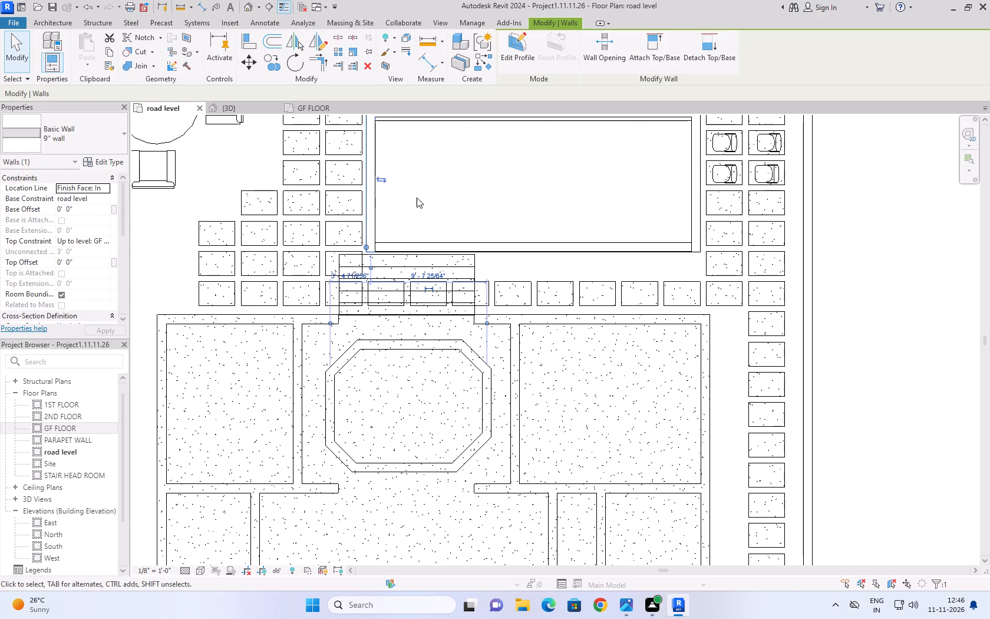
left_click(189, 203)
left_click(367, 172)
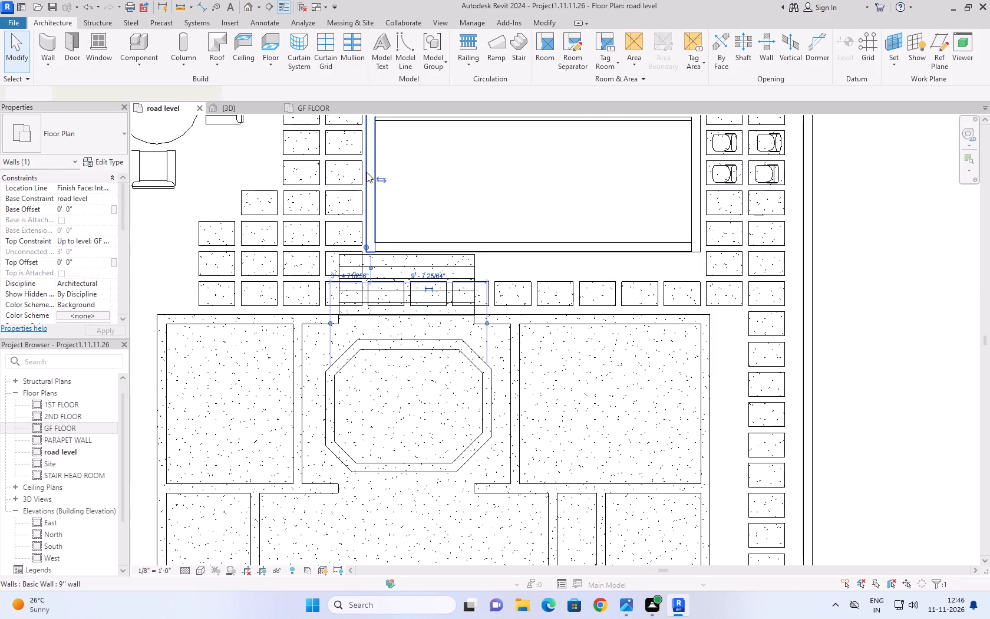
key("Right")
key("Right")
key("Right")
key("Right")
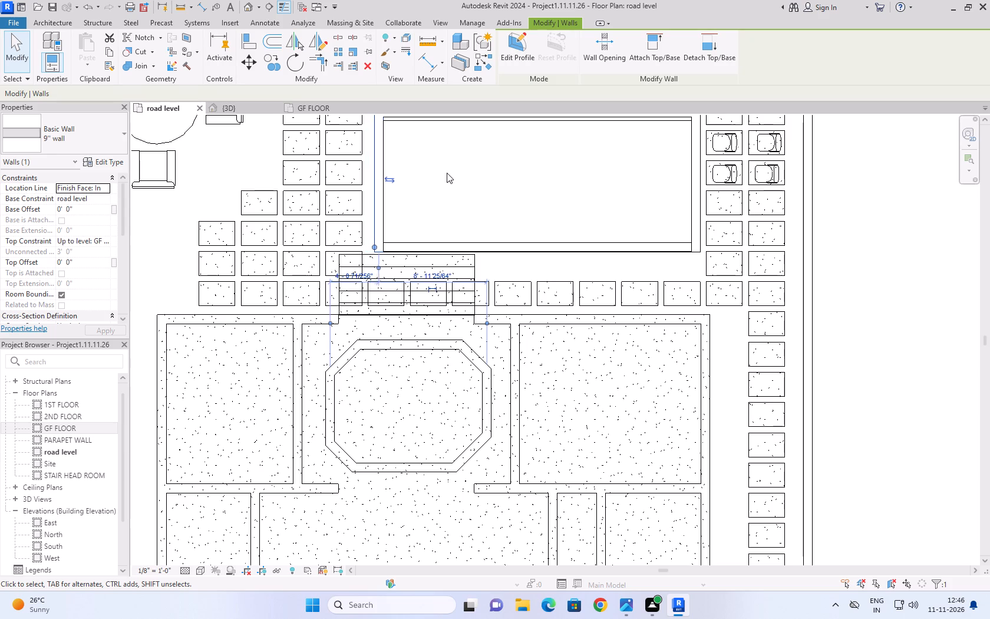
key("Right")
key("Right")
key("Right")
key("Right")
key("Right")
key("Right")
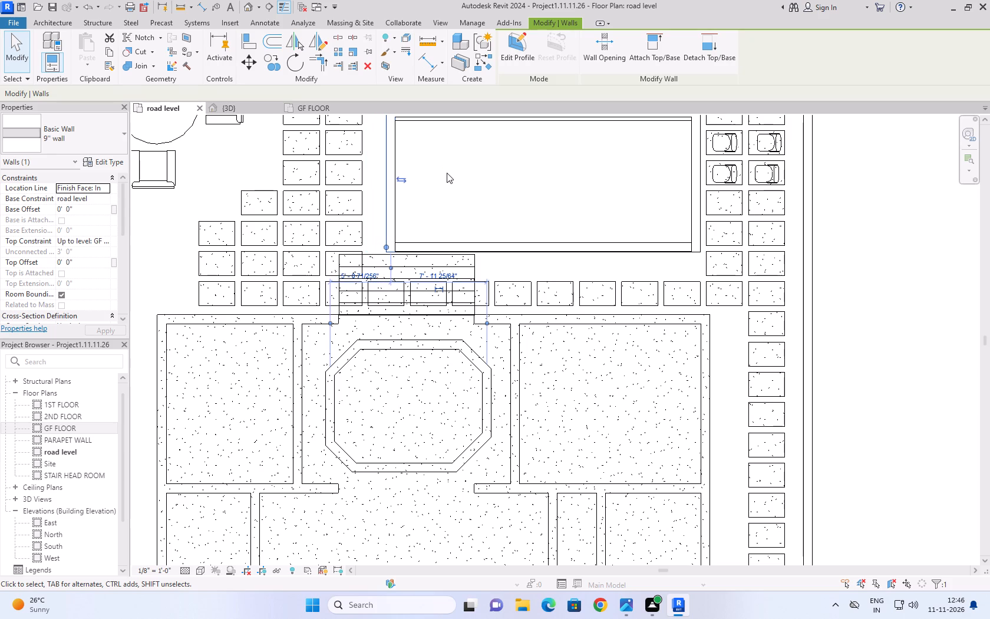
key("Down")
key("Left")
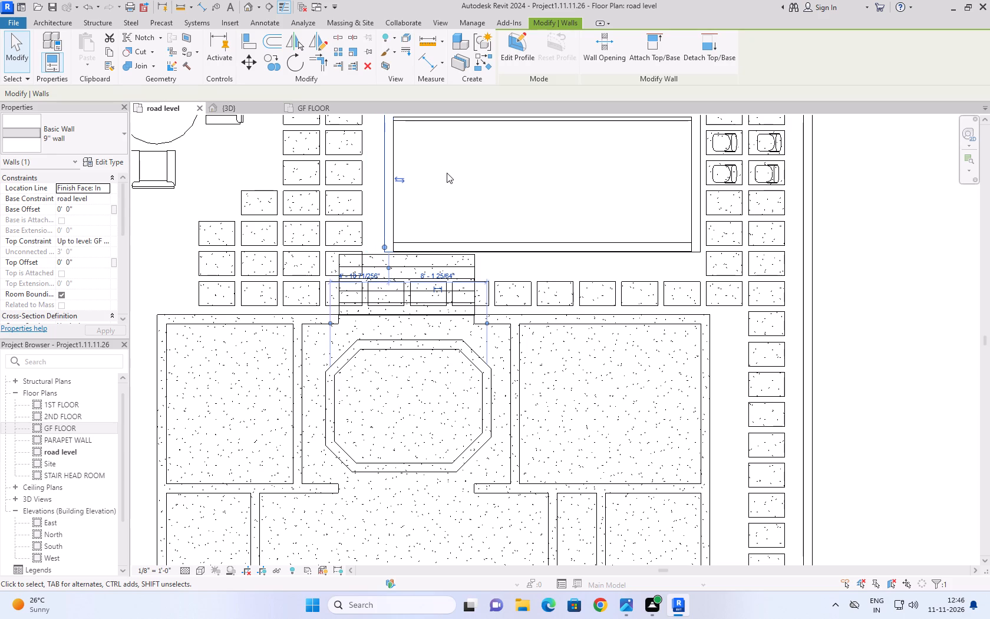
key("Left")
key("Left")
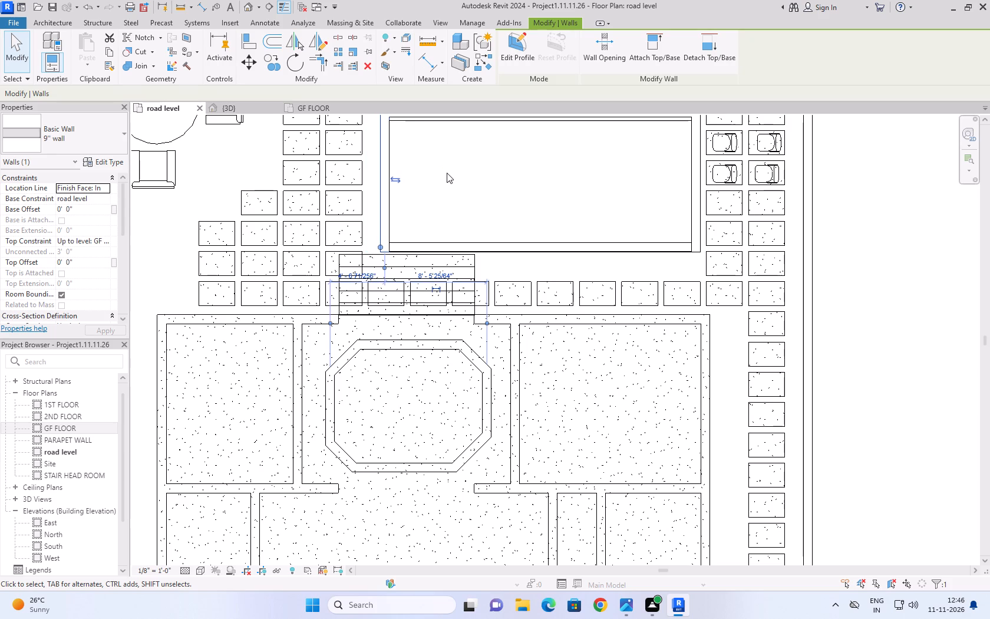
left_click(887, 298)
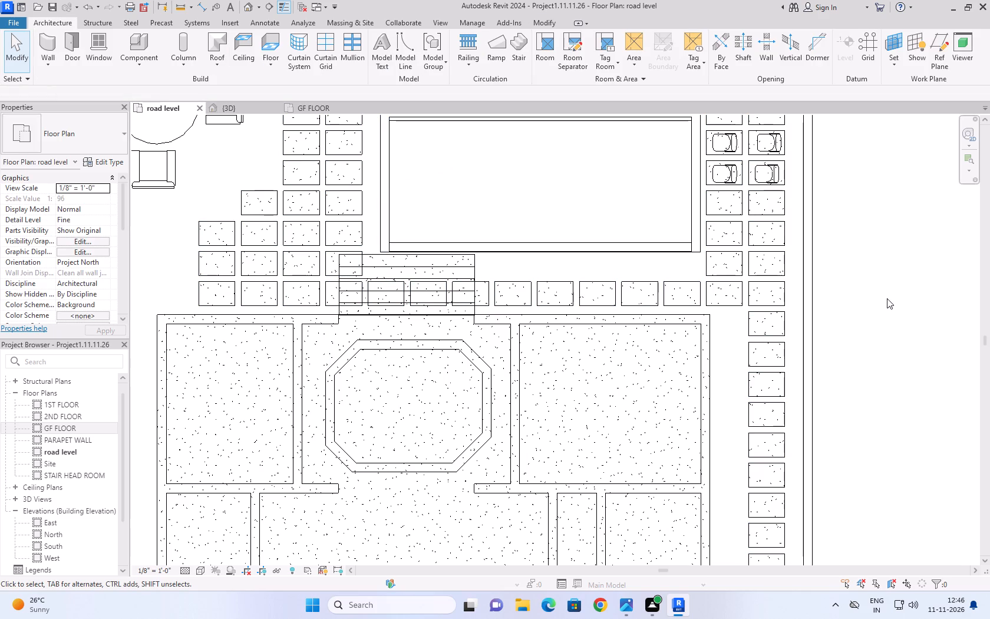
Switch the road level plan to a realistic display with material textures.
left_click(199, 568)
left_click(208, 555)
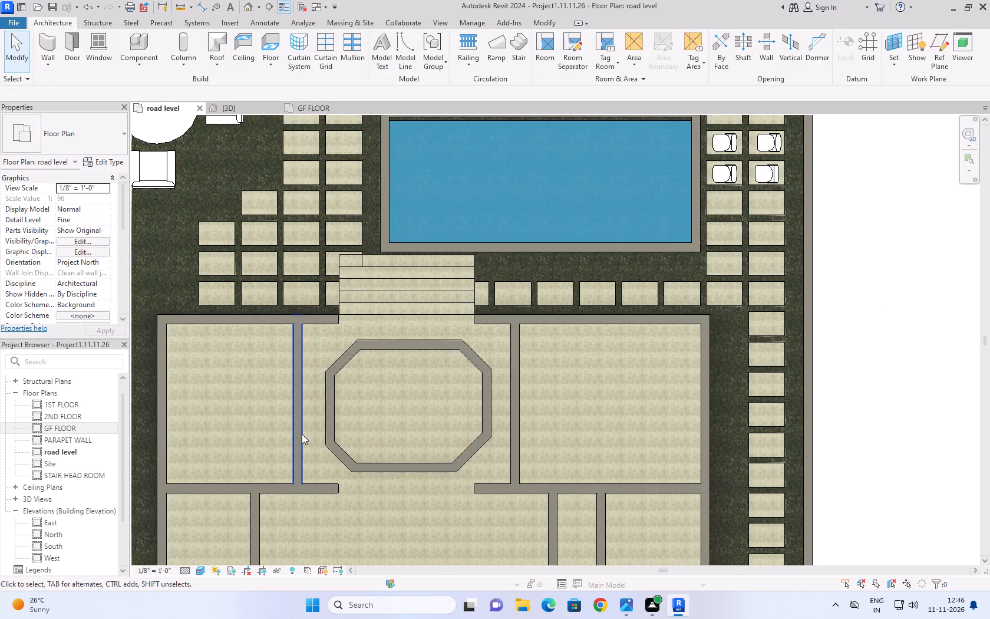
Compare the modelled pool, paving and seating areas with the reference home plan image, including the pool's northeast corner.
scroll(346, 460, "down", 3)
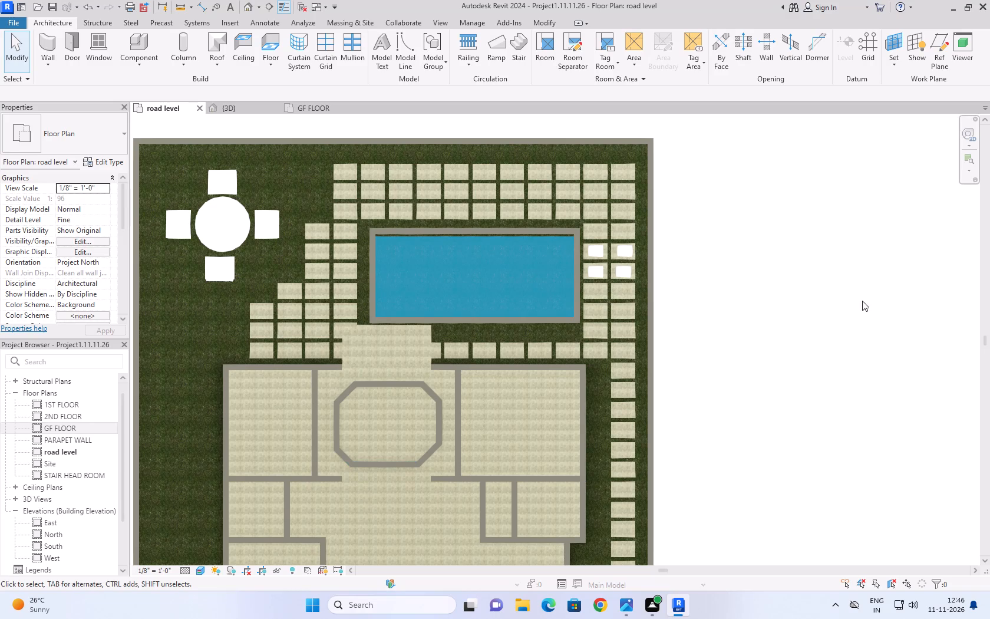
scroll(830, 315, "down", 4)
scroll(791, 281, "down", 3)
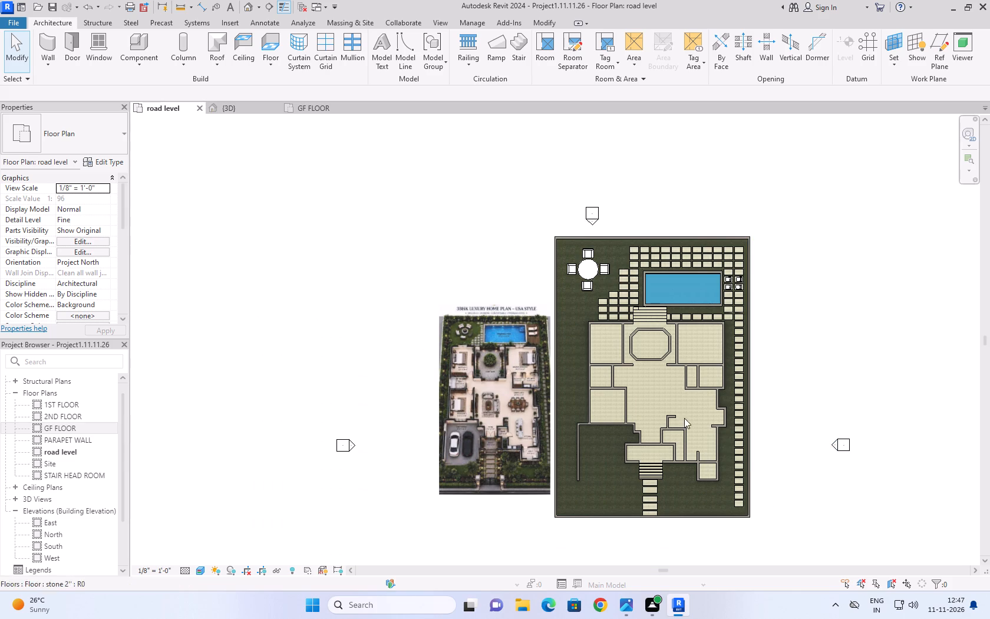
scroll(530, 293, "up", 3)
scroll(417, 330, "up", 3)
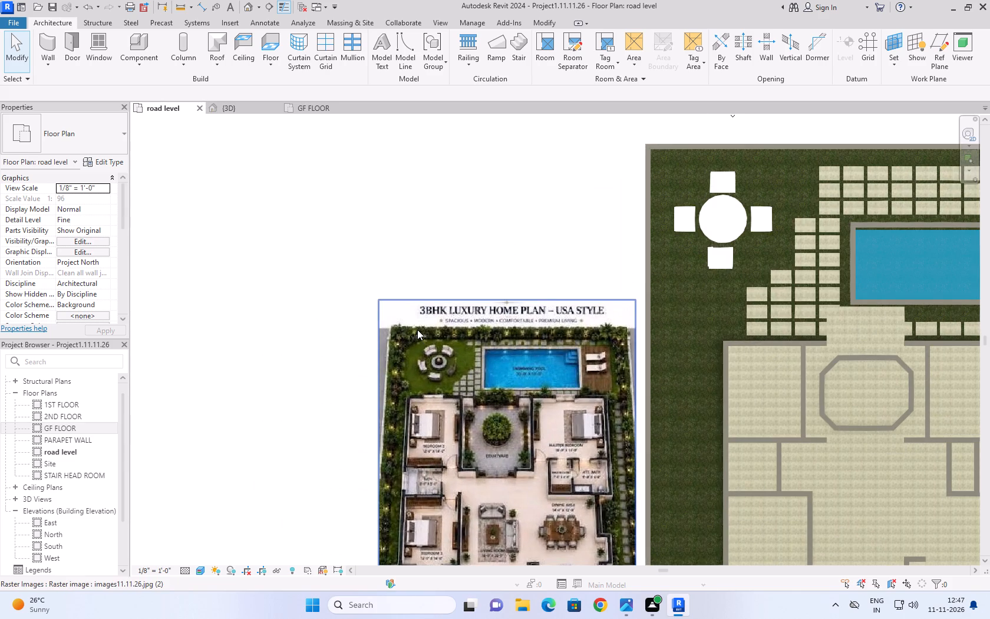
scroll(687, 312, "up", 2)
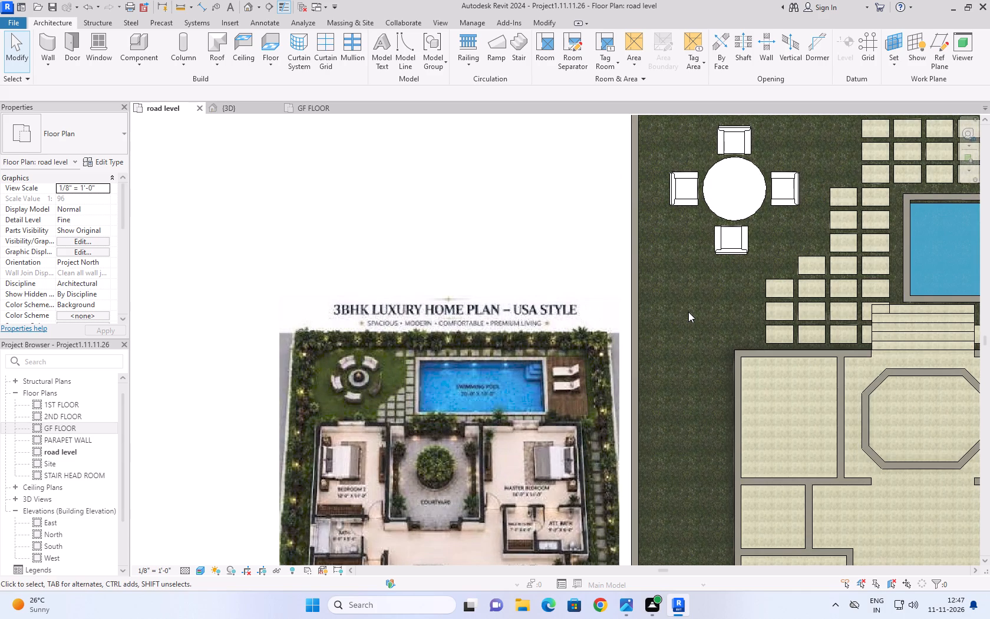
scroll(691, 320, "down", 7)
scroll(935, 282, "up", 3)
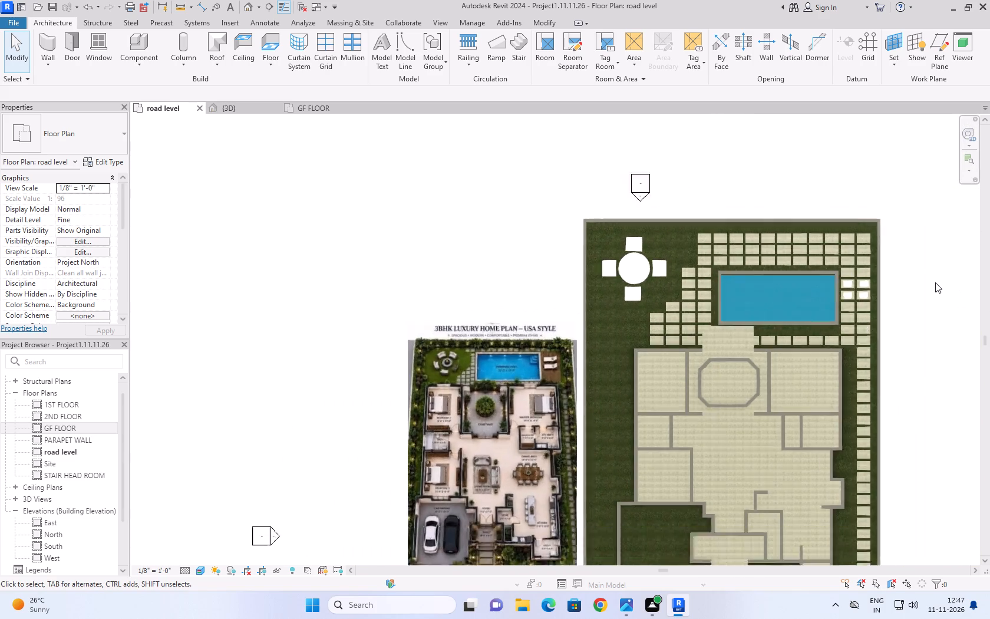
scroll(935, 282, "up", 5)
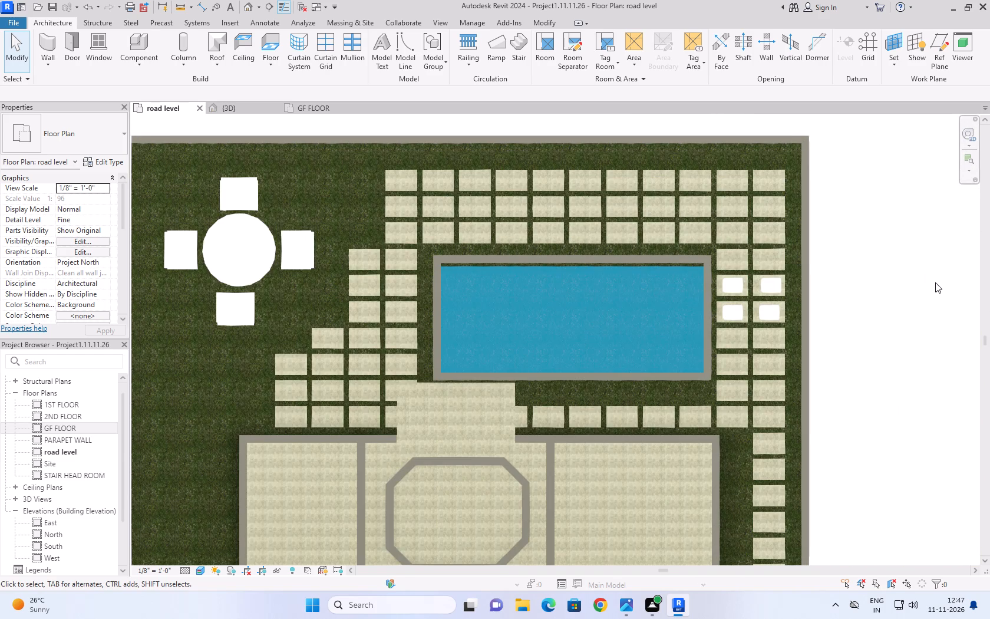
scroll(935, 282, "down", 4)
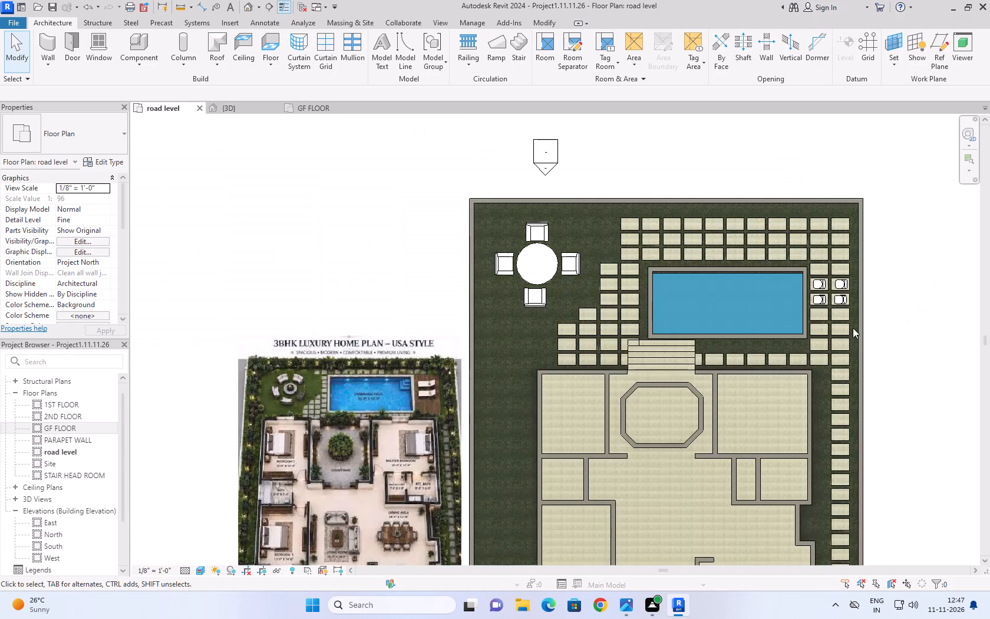
scroll(381, 378, "up", 4)
scroll(439, 422, "up", 5)
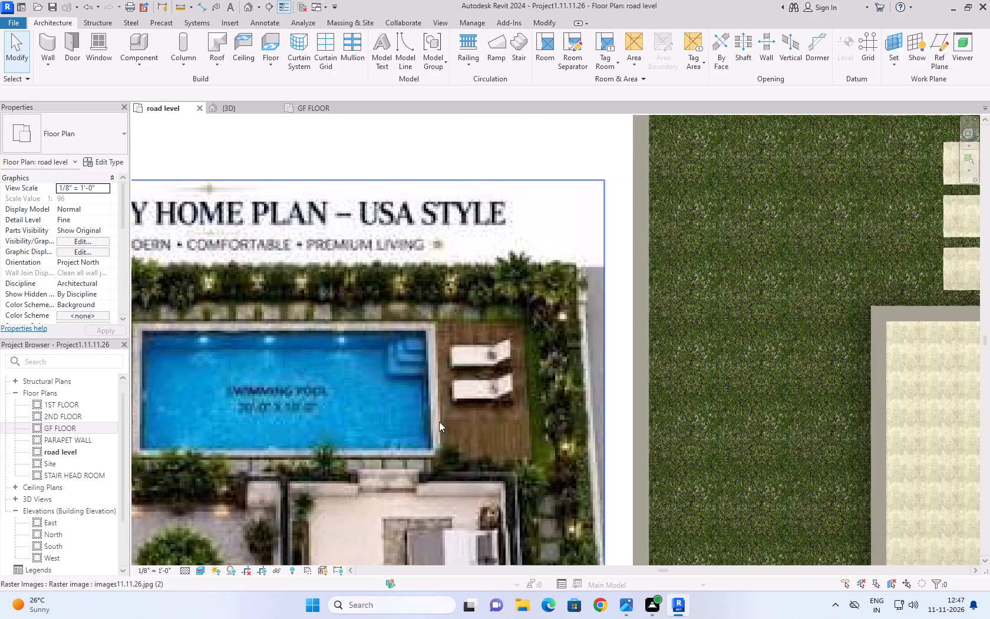
scroll(387, 374, "down", 1)
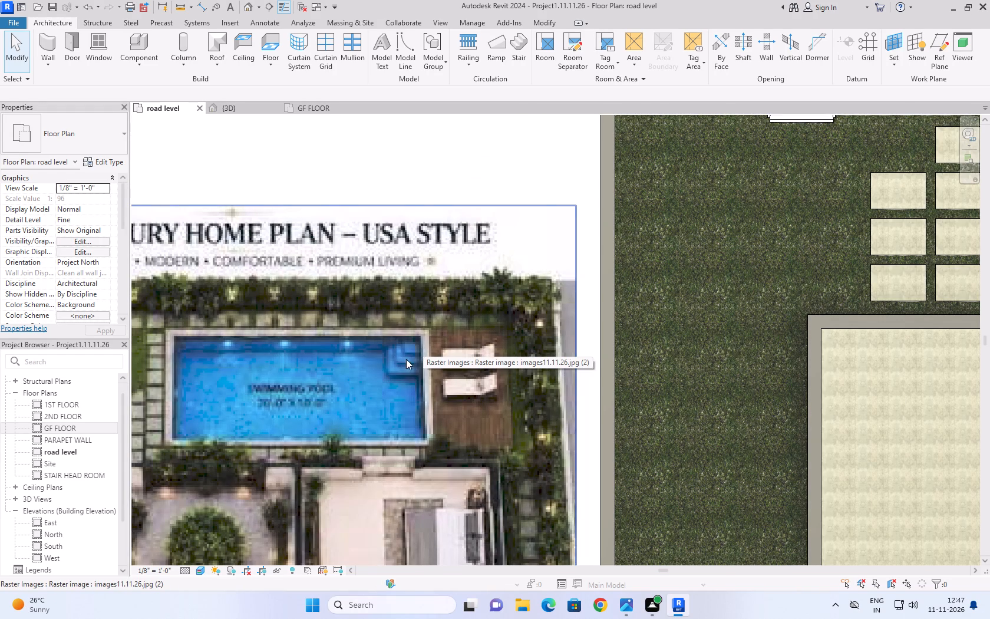
scroll(397, 371, "down", 8)
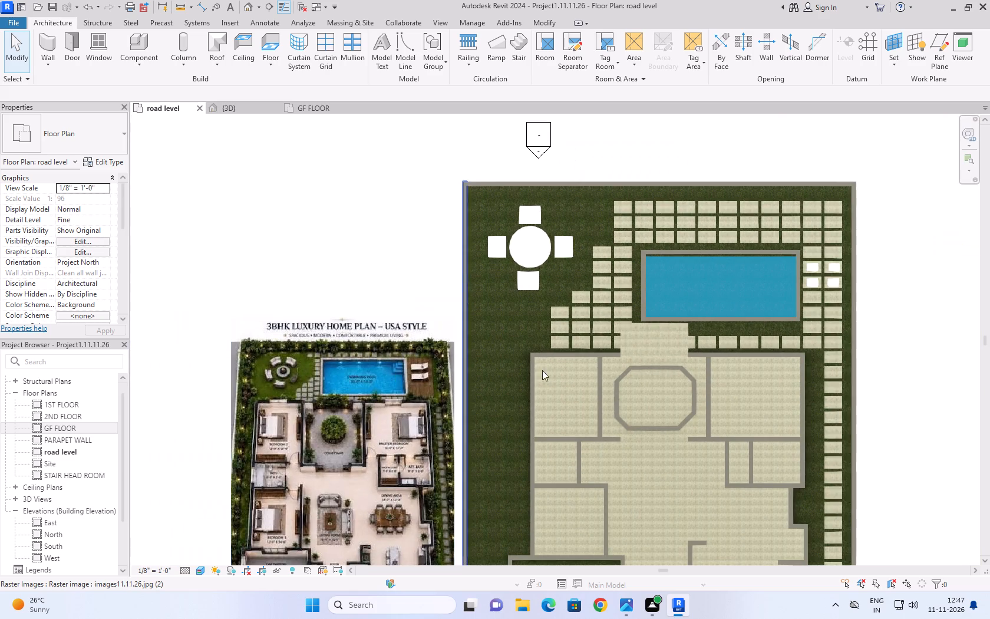
middle_click_drag(794, 245, 730, 320)
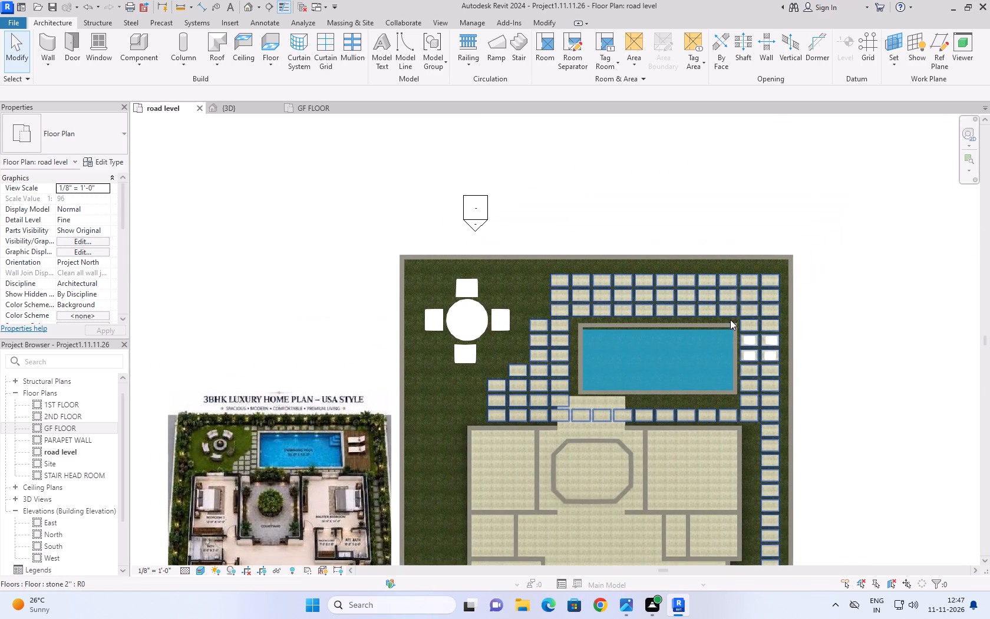
scroll(717, 330, "up", 3)
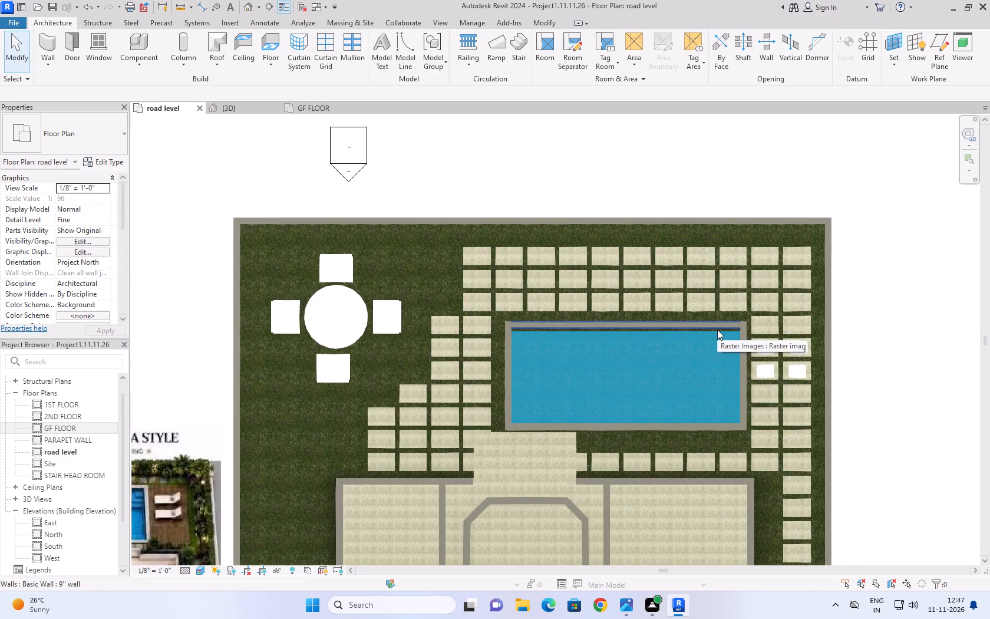
scroll(717, 330, "up", 3)
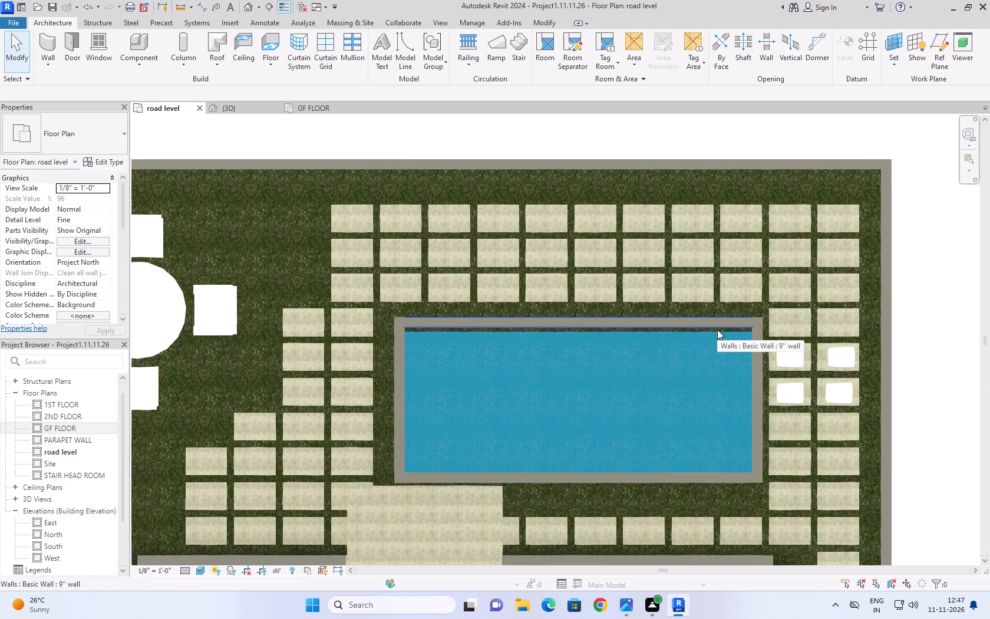
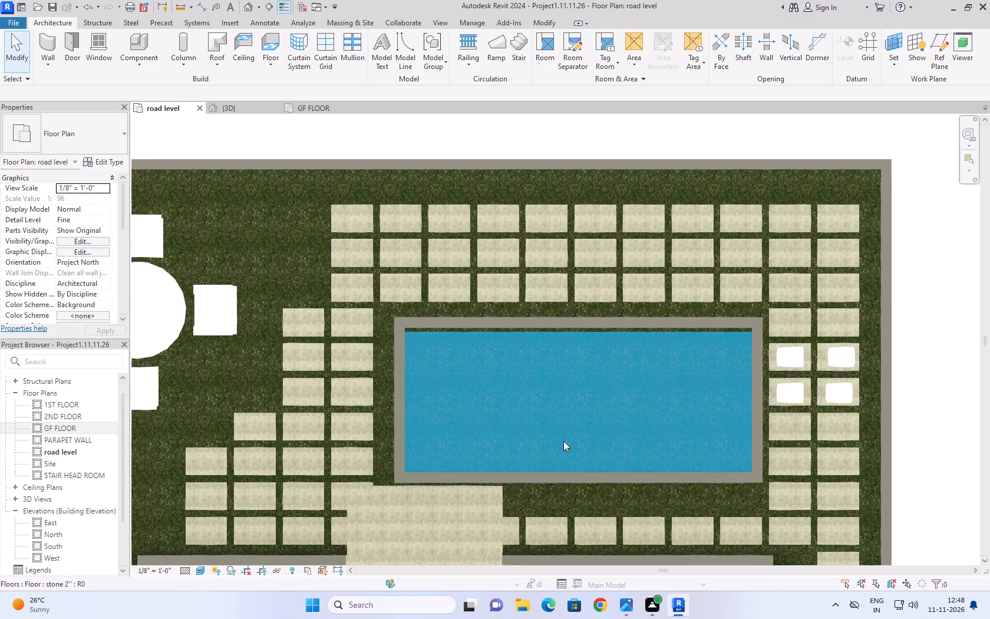
Examine the spacing of the stepping stones between the front entrance steps and the front boundary wall.
scroll(692, 384, "down", 8)
scroll(724, 343, "down", 9)
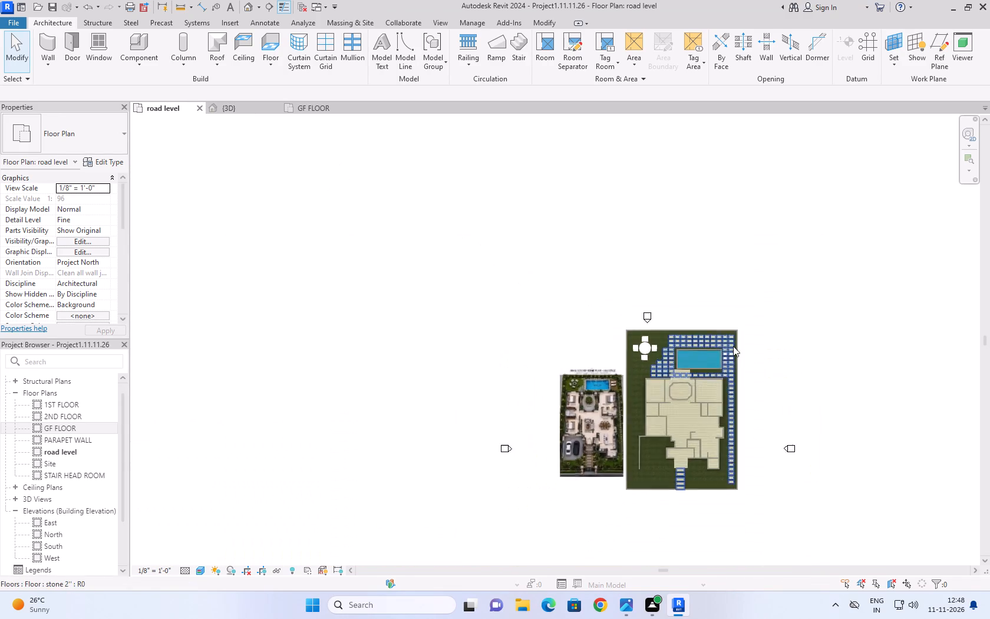
scroll(754, 434, "up", 8)
scroll(725, 371, "up", 2)
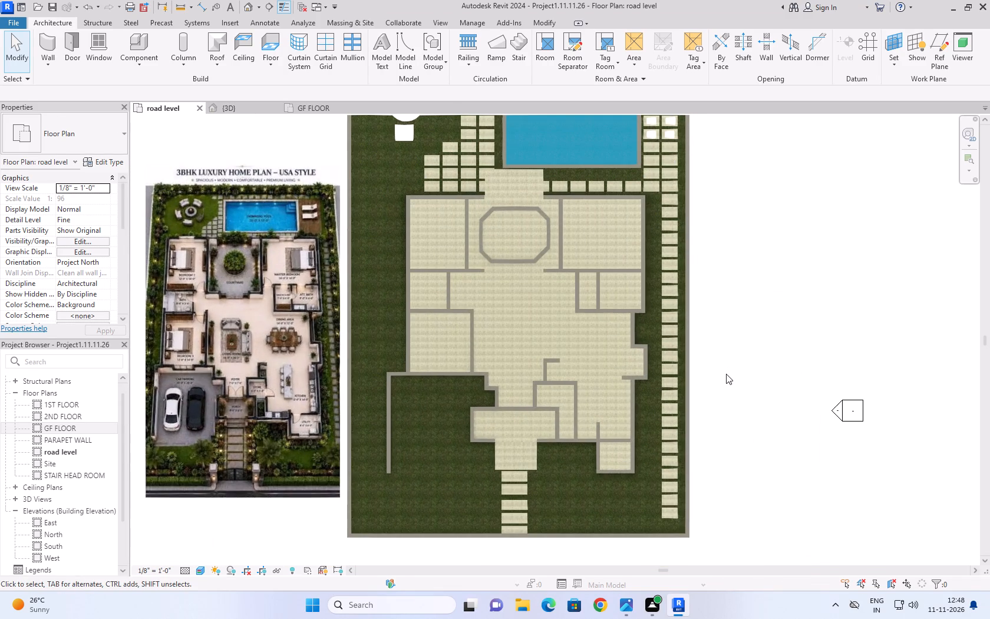
scroll(506, 533, "up", 11)
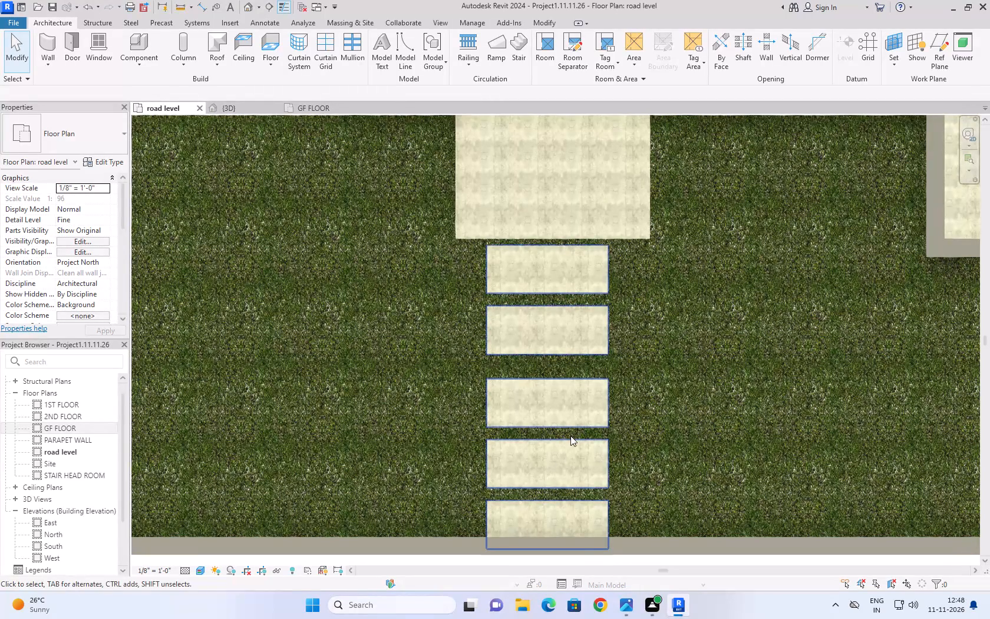
scroll(544, 369, "up", 6)
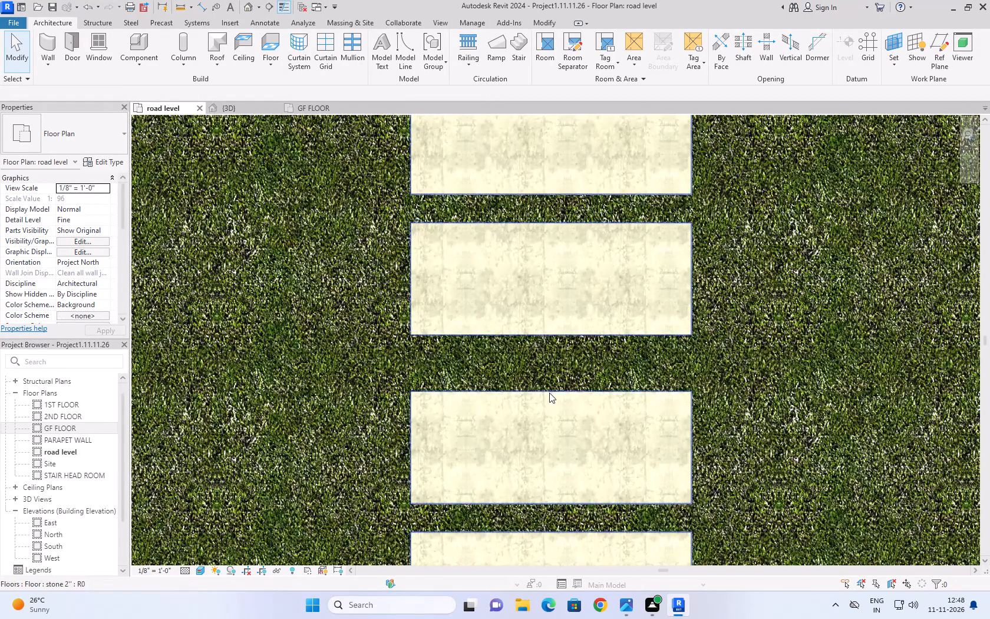
scroll(553, 372, "down", 3)
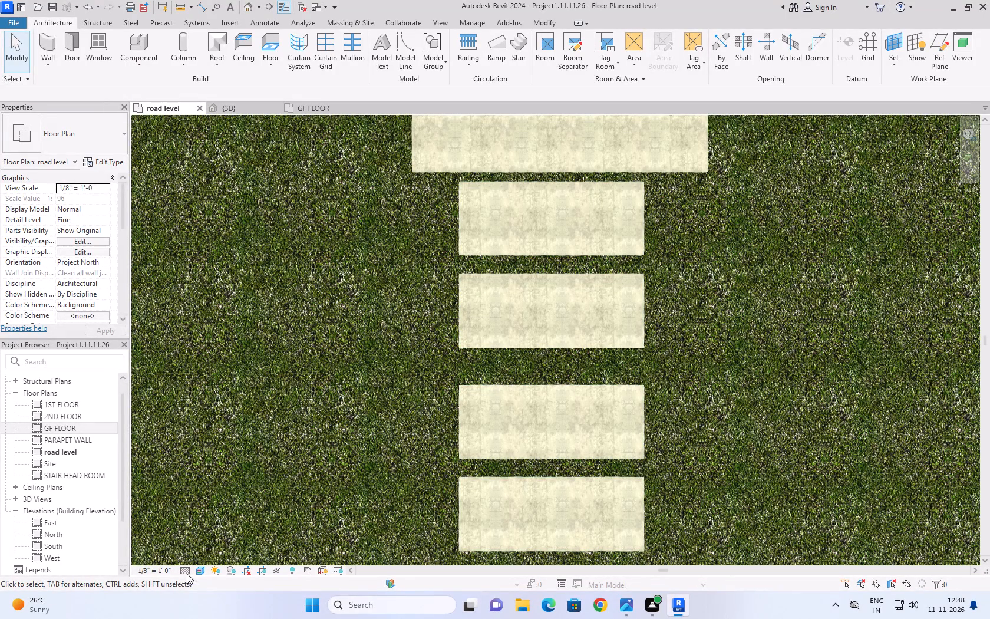
Switch the road level plan to wireframe display.
left_click(187, 569)
left_click(193, 557)
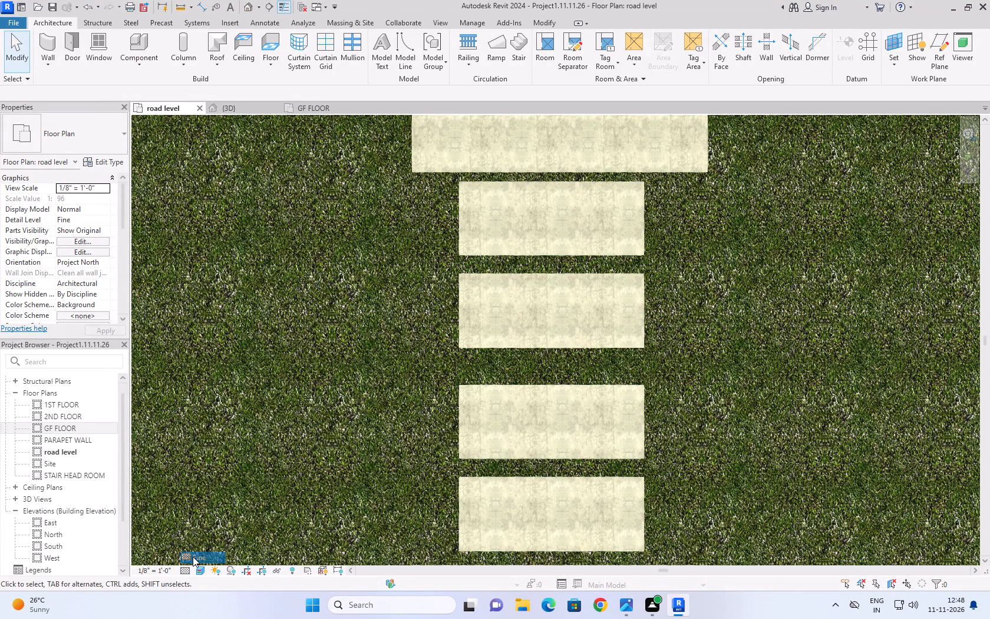
left_click(205, 564)
left_click(203, 571)
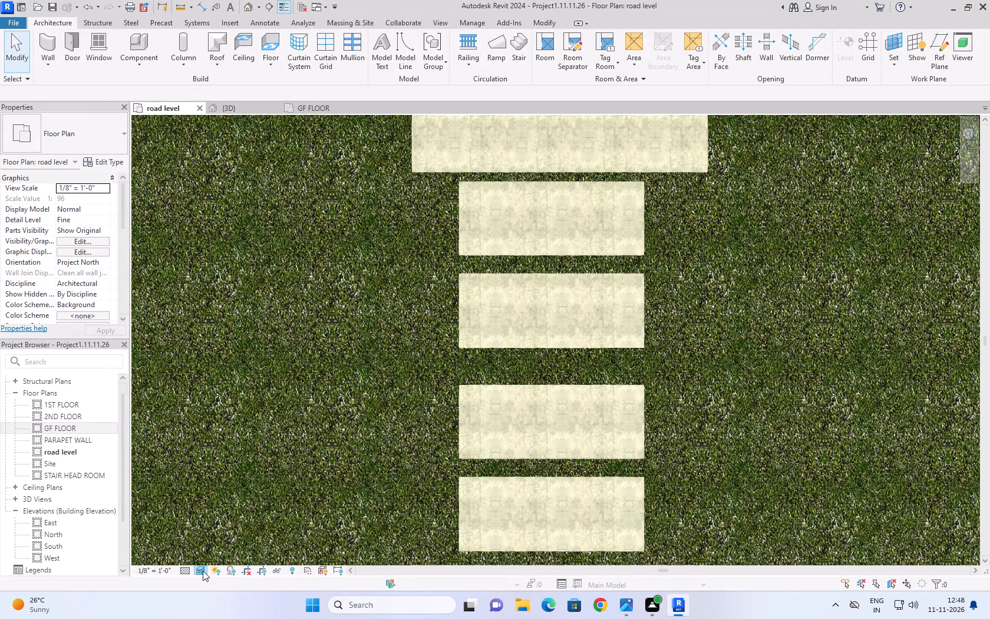
left_click(215, 557)
left_click(196, 573)
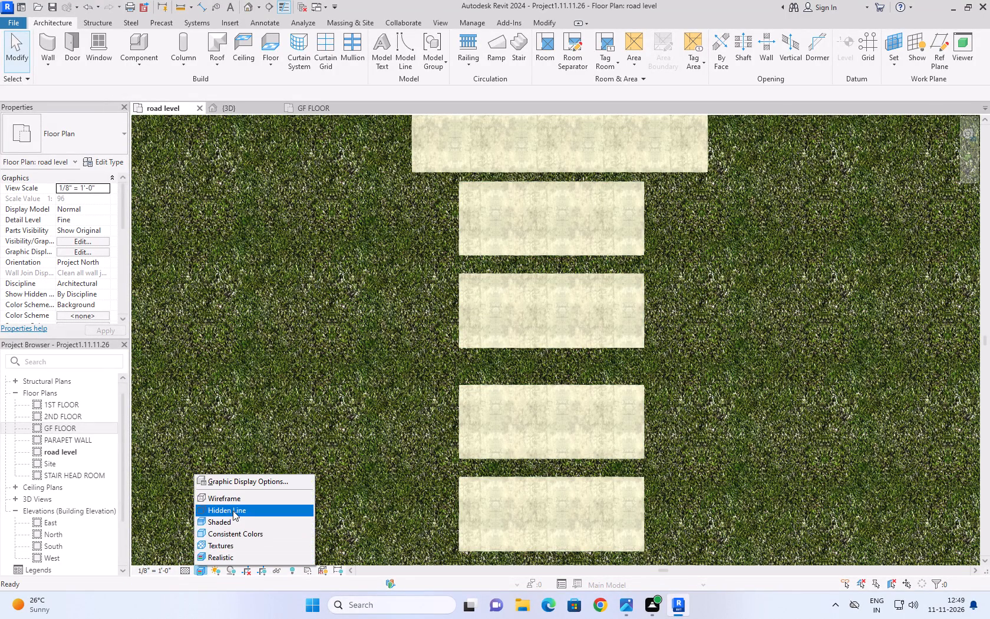
left_click(235, 499)
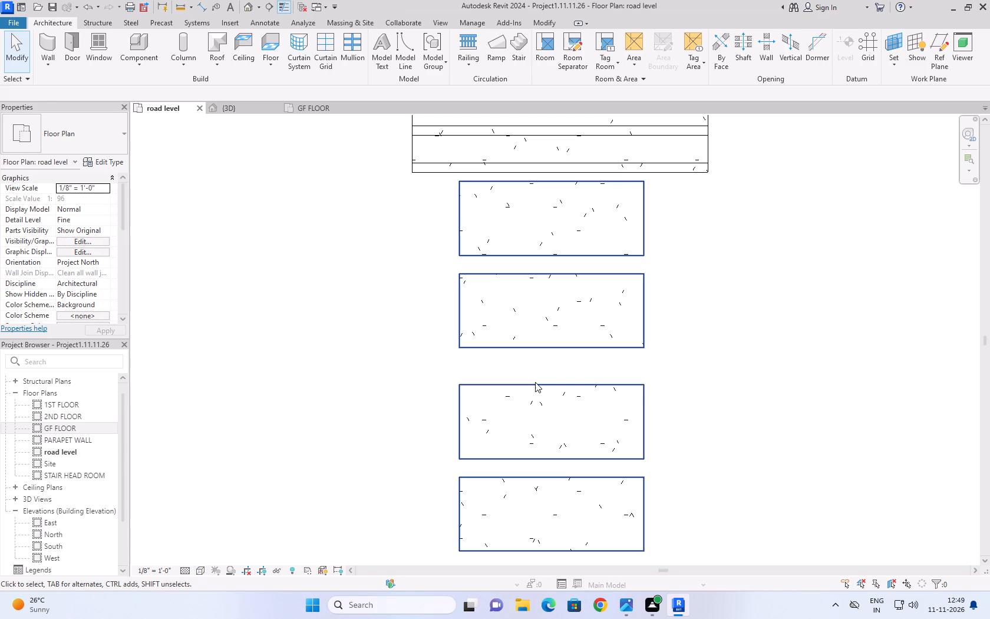
Open the boundary sketch of the stone 2'' paving floor containing the front stepping stones for editing.
left_click(535, 382)
left_click(519, 58)
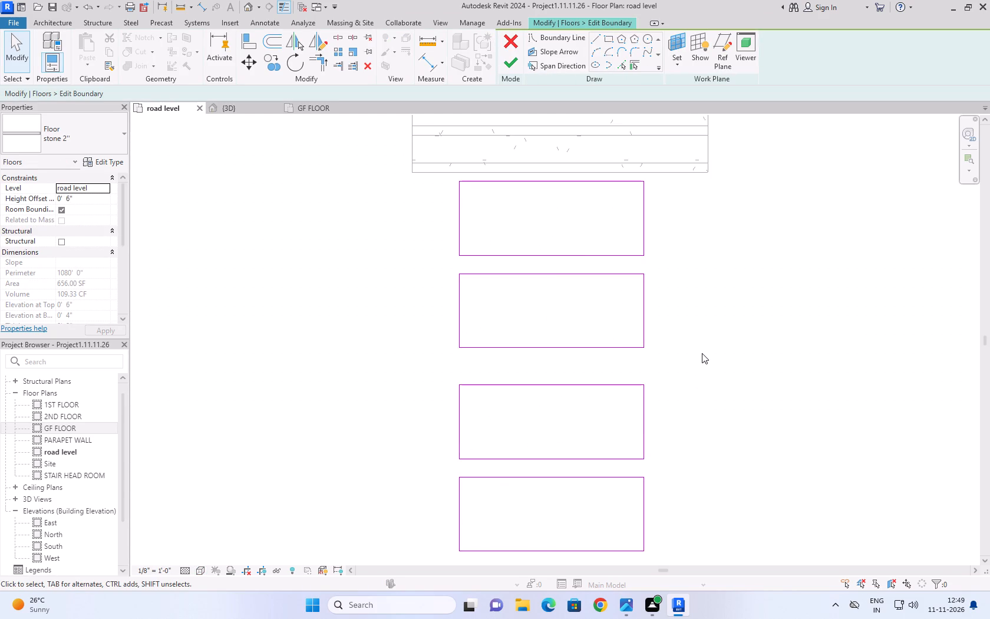
Measure the gaps on either side of the second stepping stone and its depth, counting from the entrance steps.
type("di")
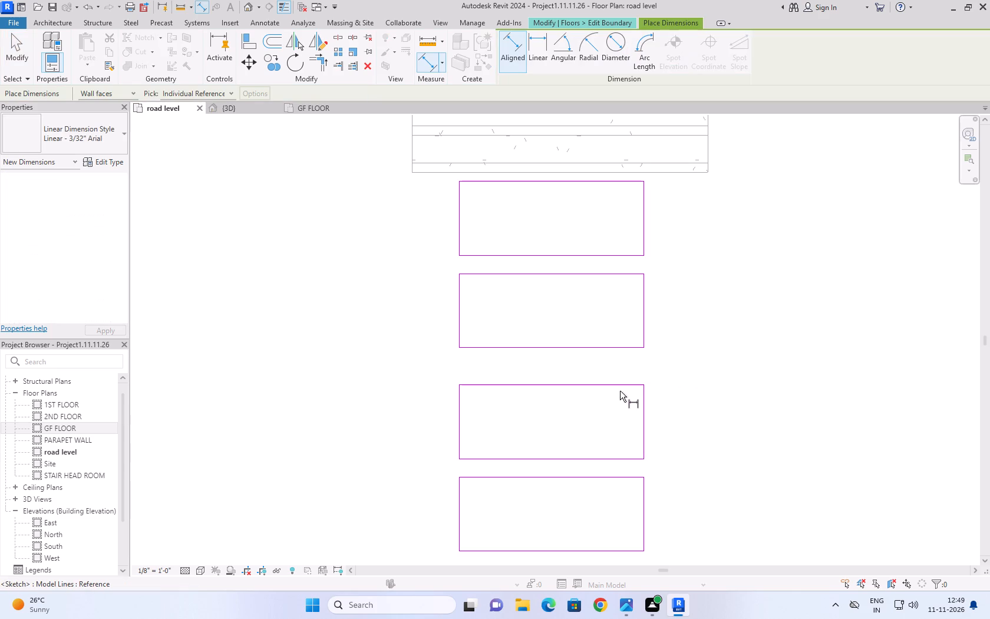
left_click(588, 274)
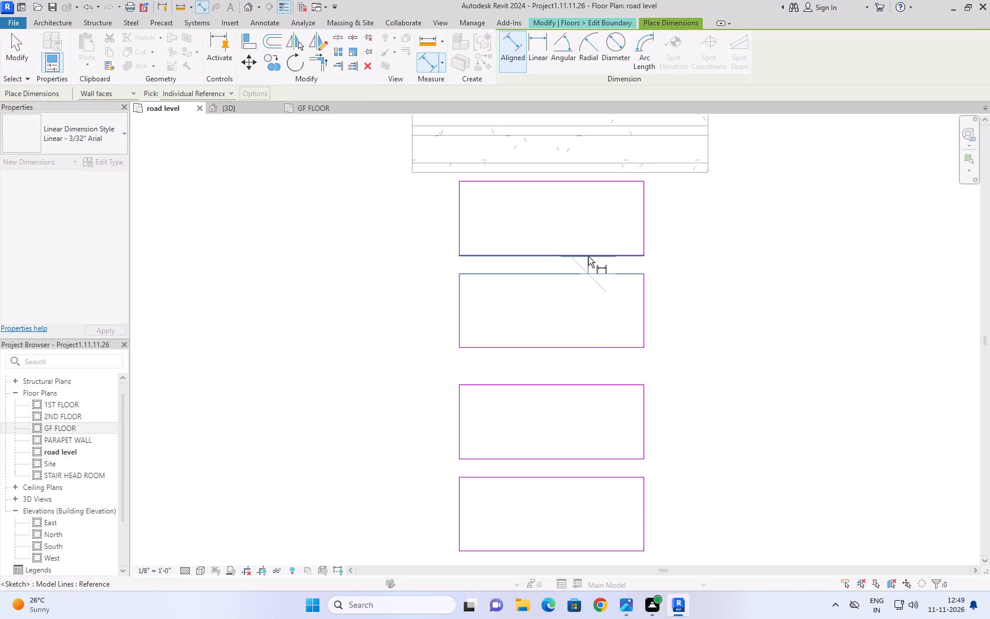
left_click(588, 256)
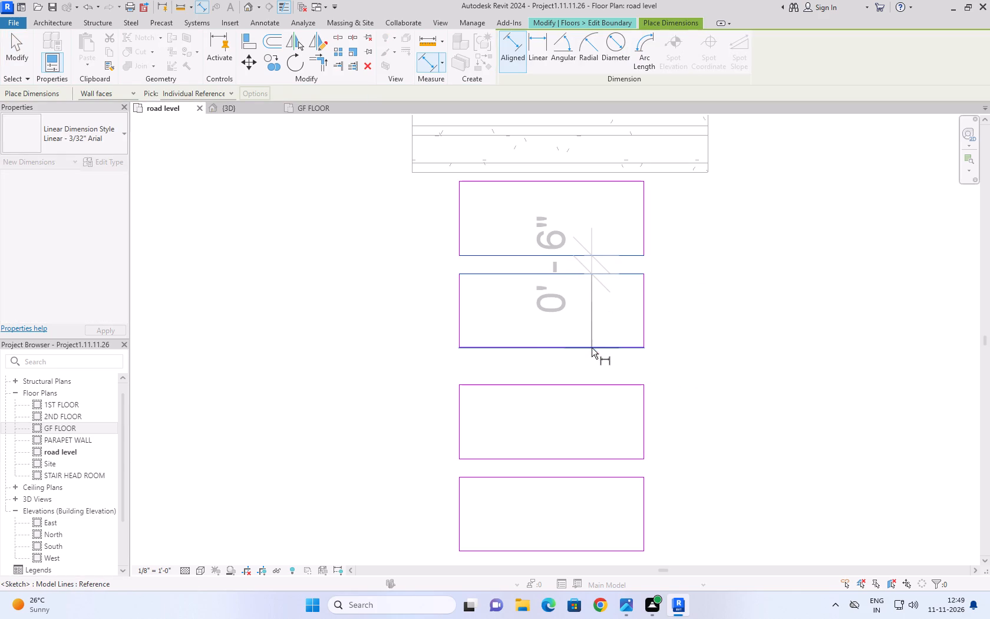
left_click(592, 348)
left_click(596, 383)
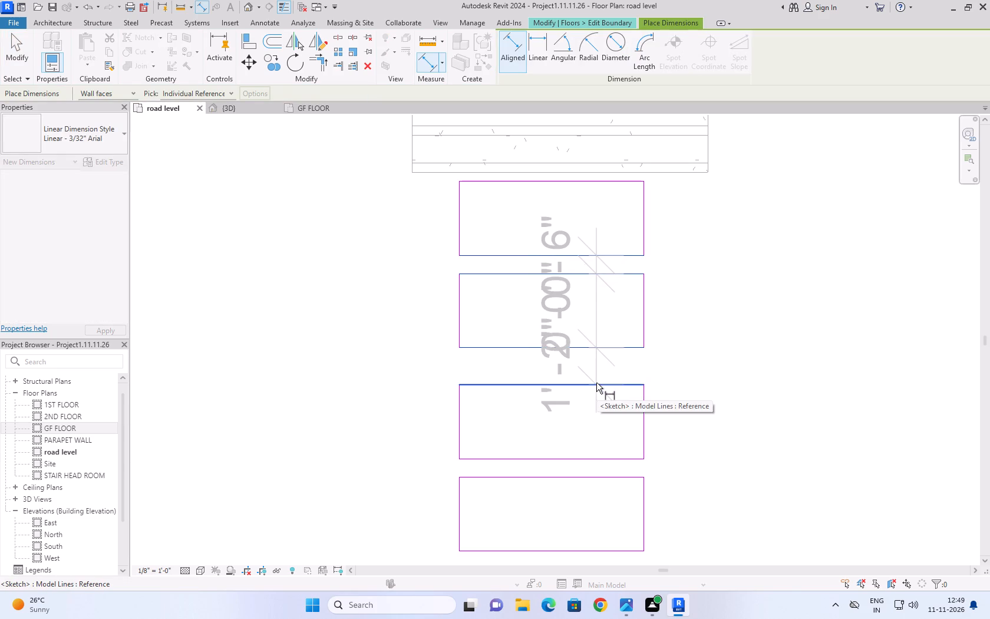
key("Escape")
key("Escape")
key("Escape")
key("Escape")
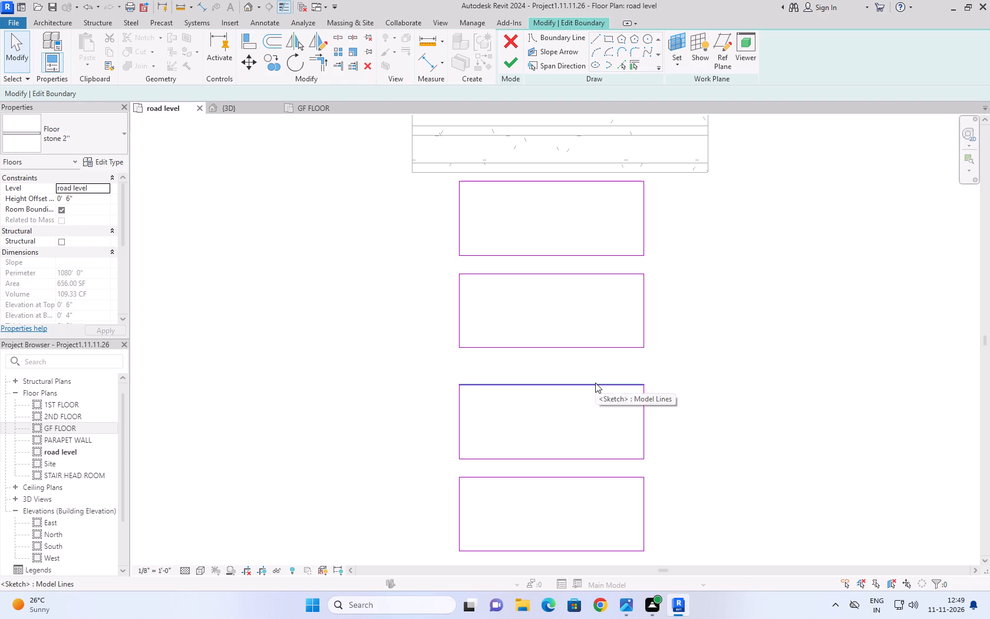
Set the gap between the second and third front stepping stones to 6'' and the third stone's depth to 2'.
left_click(595, 383)
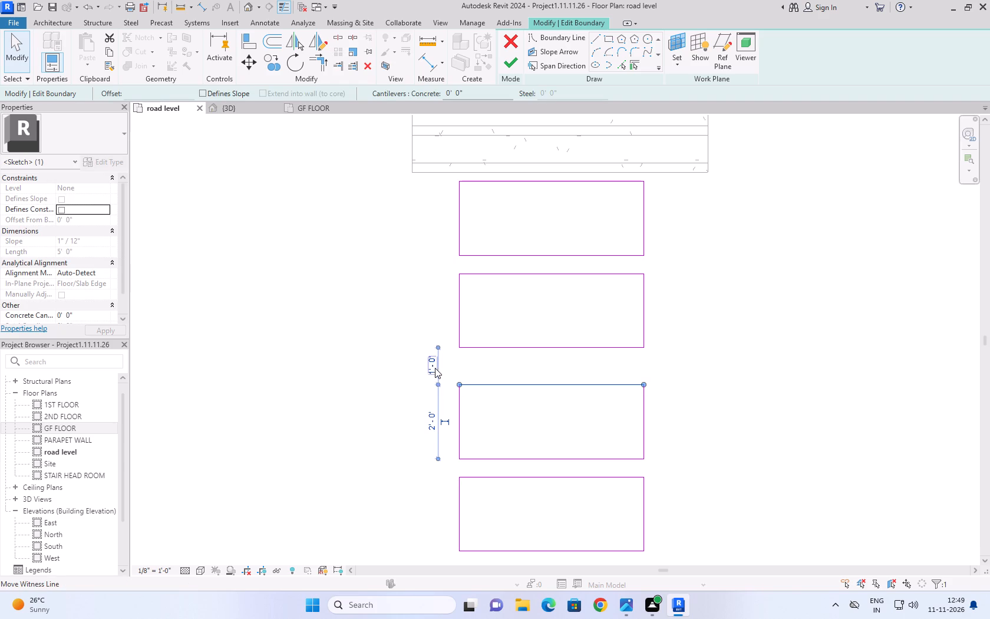
left_click(435, 368)
type("6''")
key("Return")
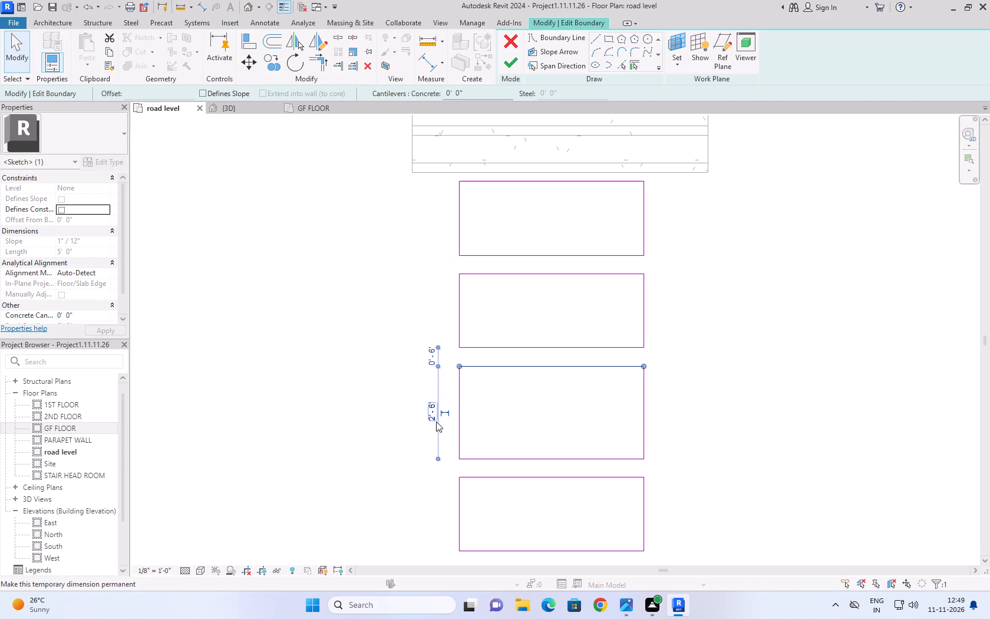
left_click(489, 458)
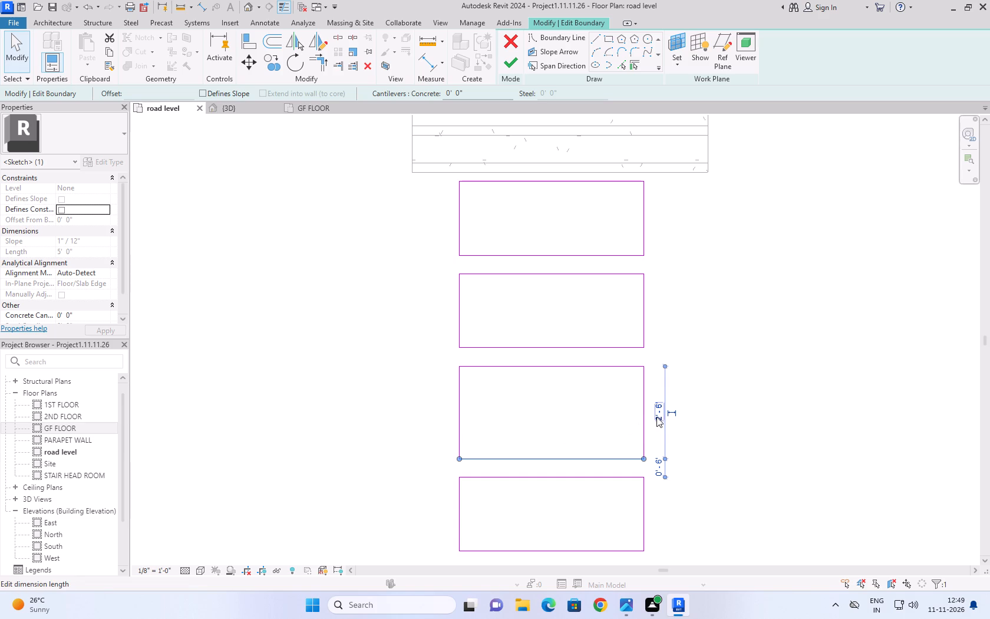
left_click(659, 416)
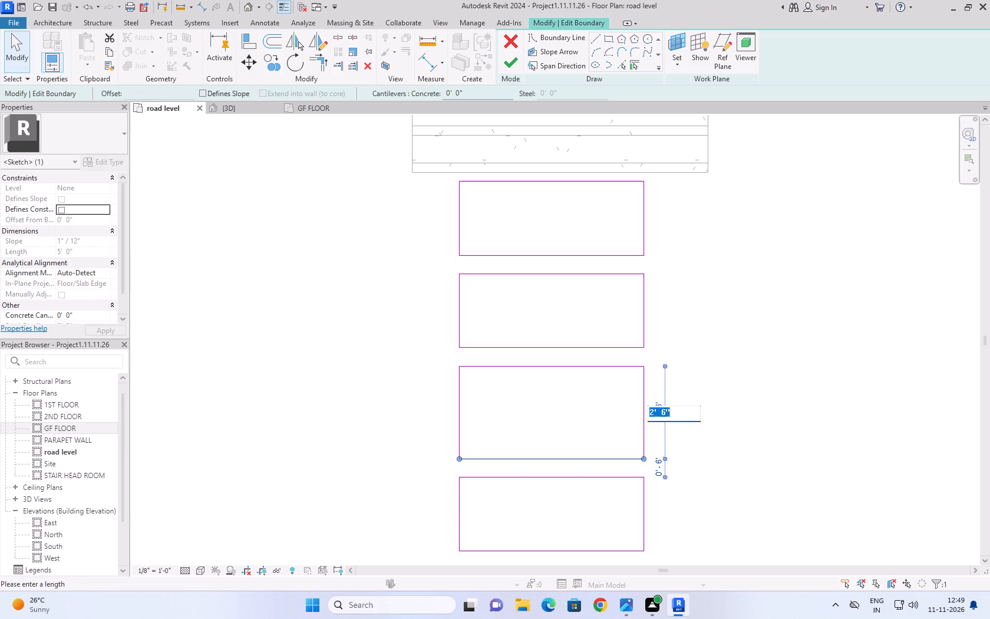
type("2'")
key("Return")
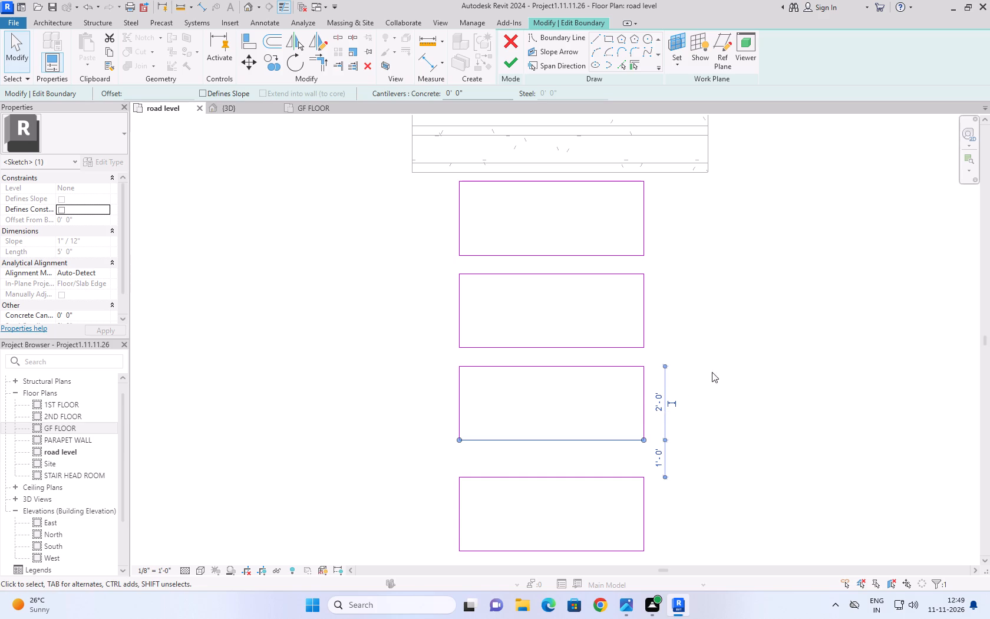
left_click(749, 355)
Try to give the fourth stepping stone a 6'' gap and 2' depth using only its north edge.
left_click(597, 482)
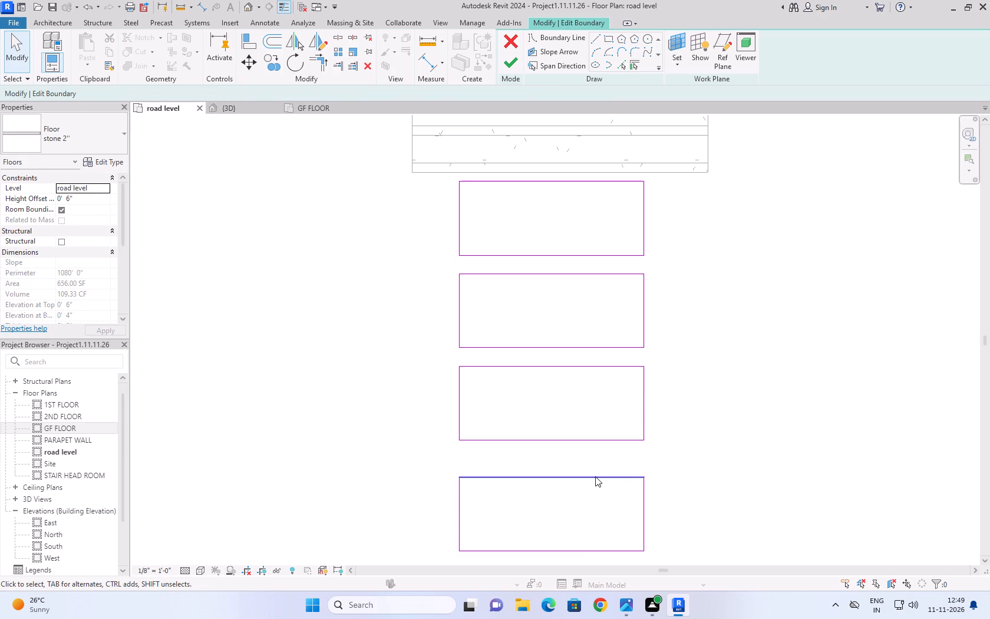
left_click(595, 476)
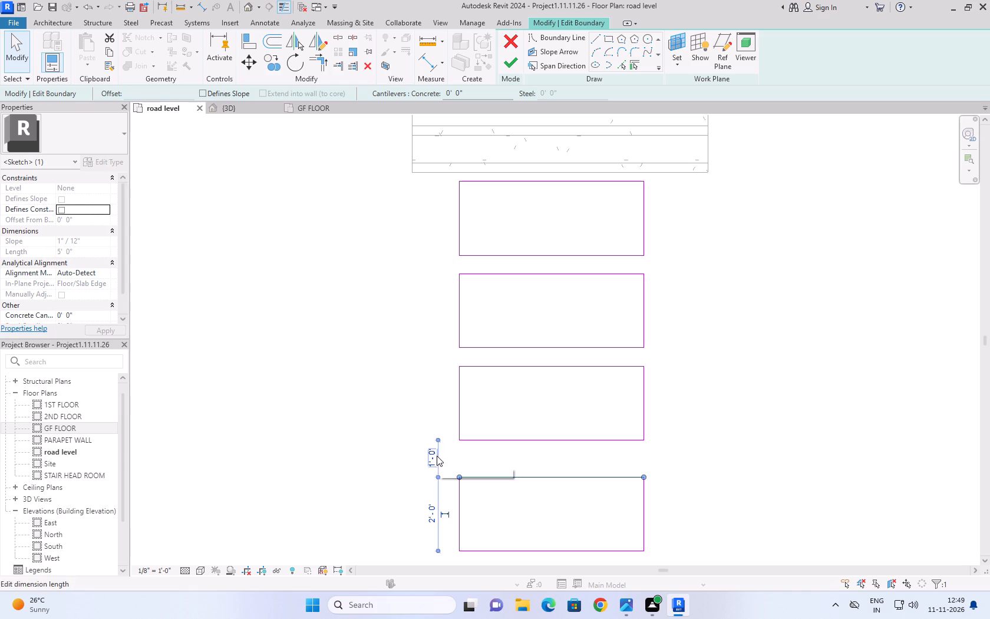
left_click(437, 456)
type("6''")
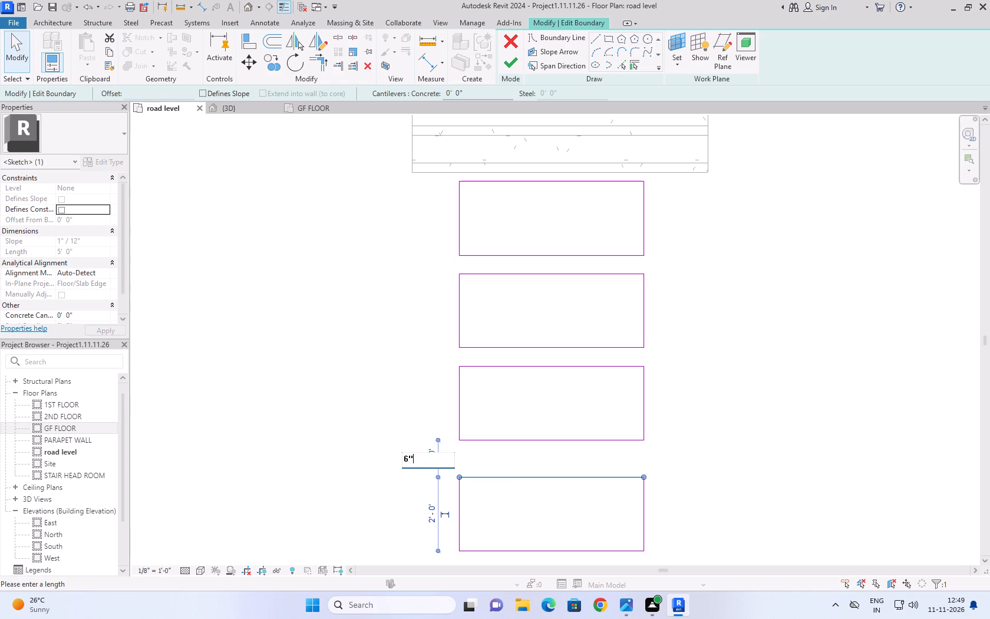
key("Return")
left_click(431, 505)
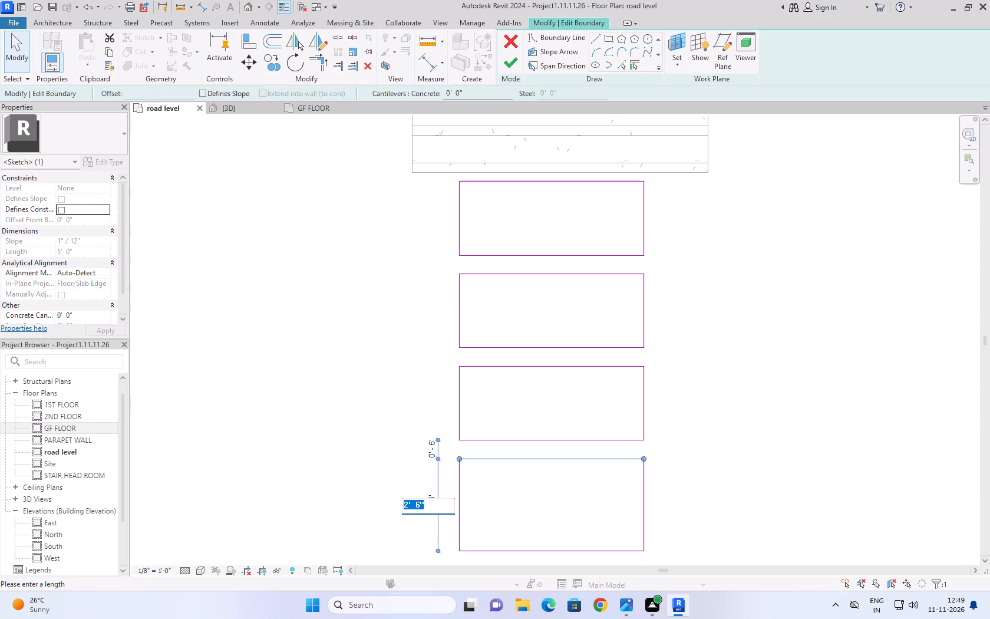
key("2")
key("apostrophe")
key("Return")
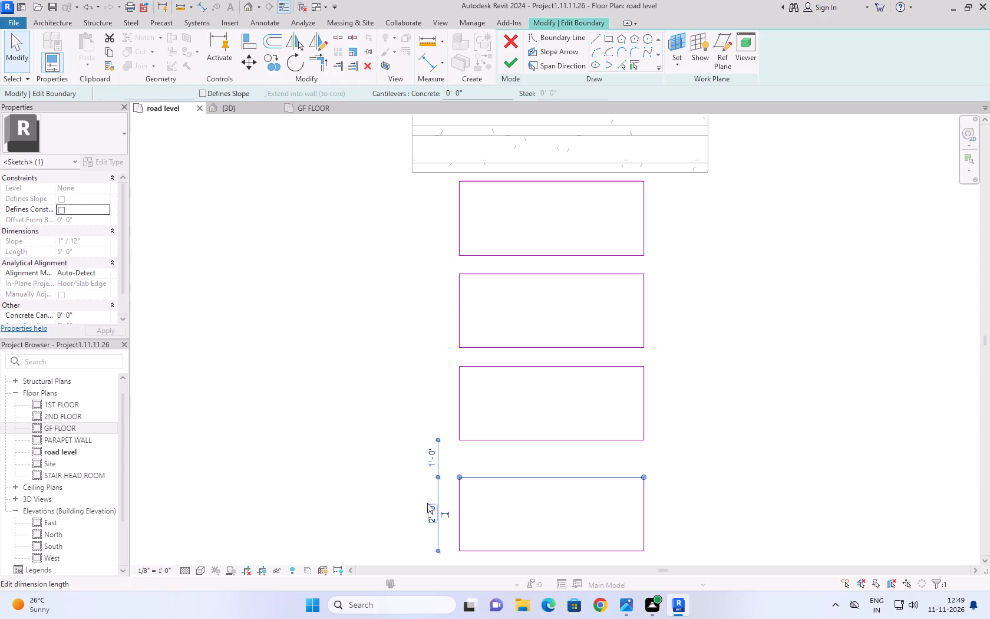
Set the gap between the third and fourth stepping stones to 6'' and the fourth stone's depth to 2'.
left_click(433, 465)
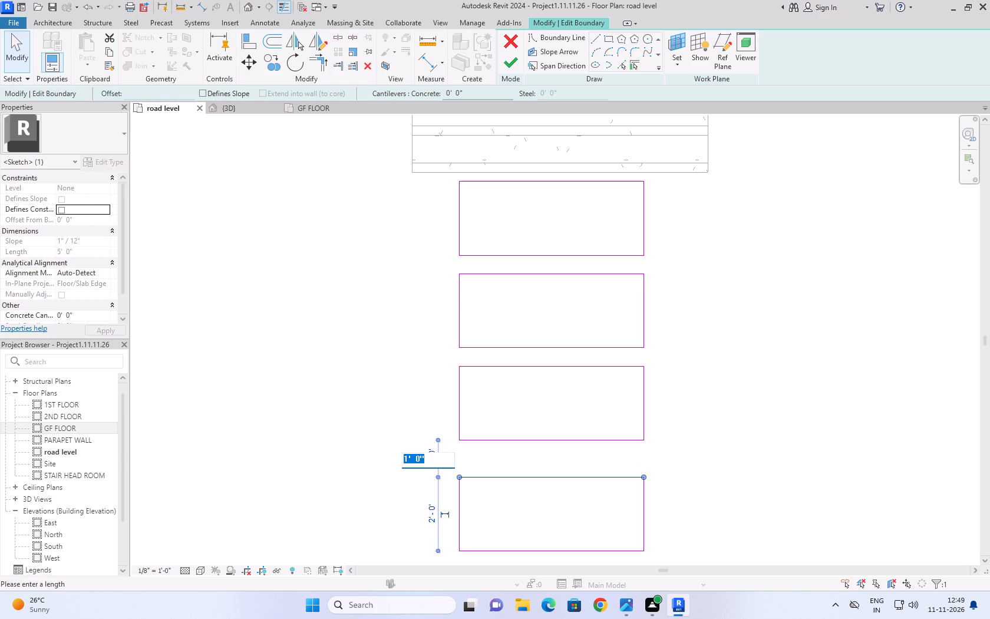
type("6''")
key("Return")
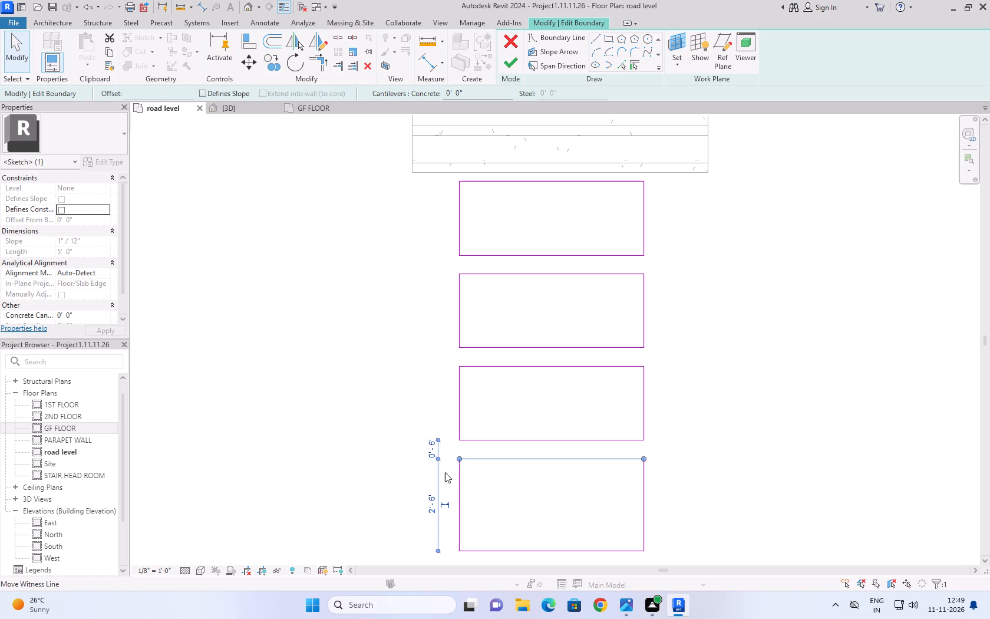
left_click(507, 552)
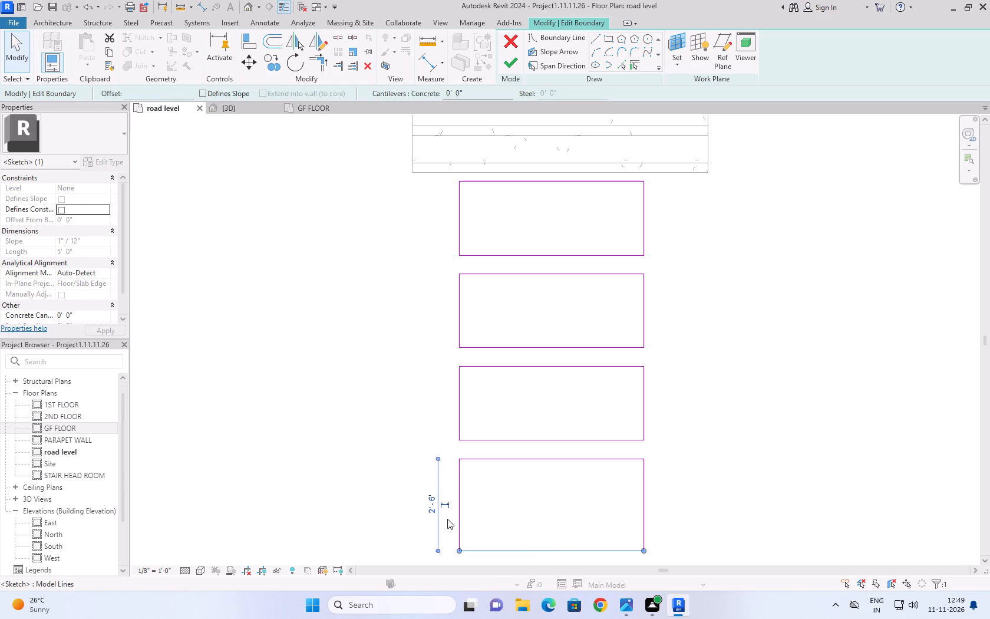
left_click(434, 512)
key("2")
key("apostrophe")
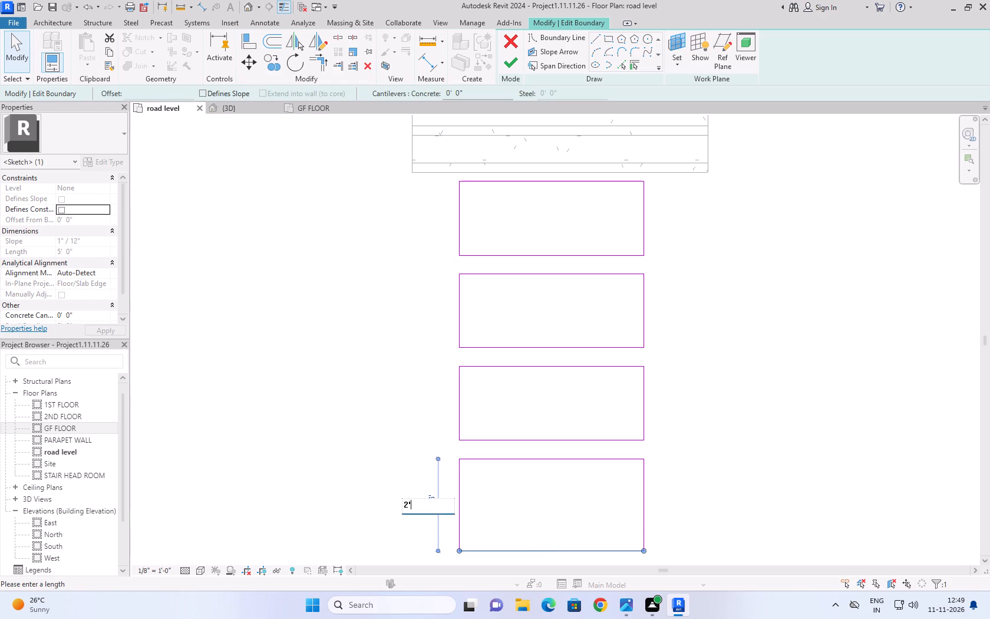
key("Return")
Set the gap between the fourth and fifth front stepping stones to 6'' by moving the fifth stone's north edge.
scroll(440, 445, "down", 7)
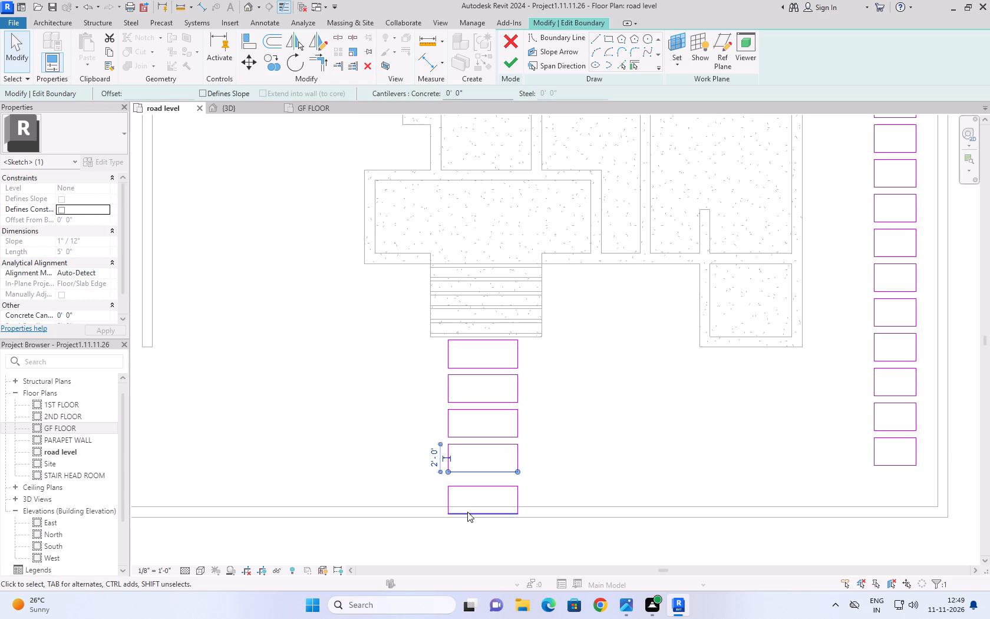
scroll(467, 512, "up", 8)
double_click(451, 433)
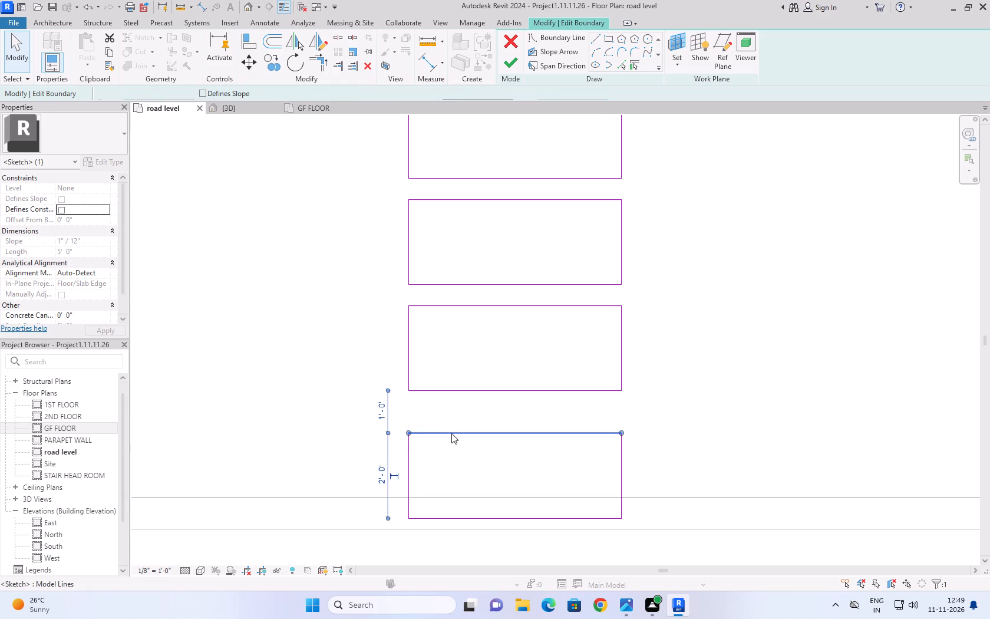
left_click(382, 411)
type("6''")
key("Return")
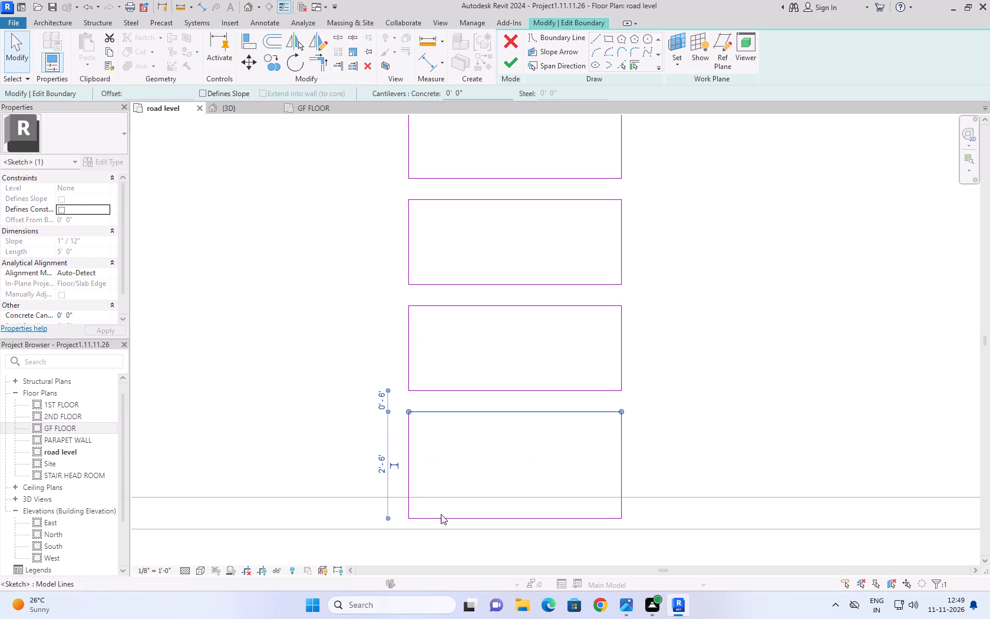
Nudge the fifth stepping stone's south edge north until the stone is 2' deep and meets the inner face of the boundary wall.
left_click(443, 515)
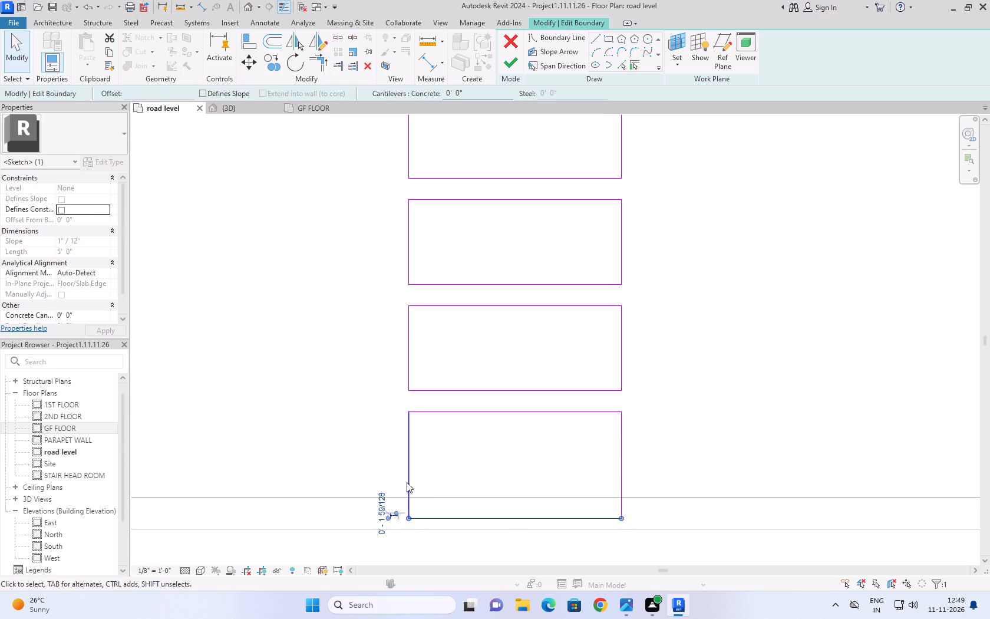
left_click(410, 480)
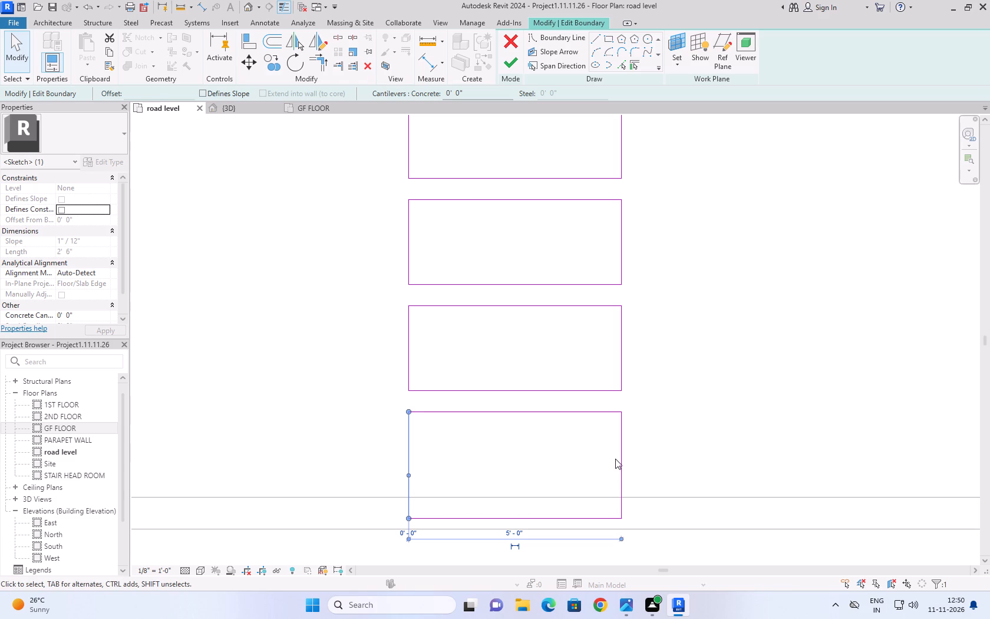
left_click(617, 456)
left_click(624, 467)
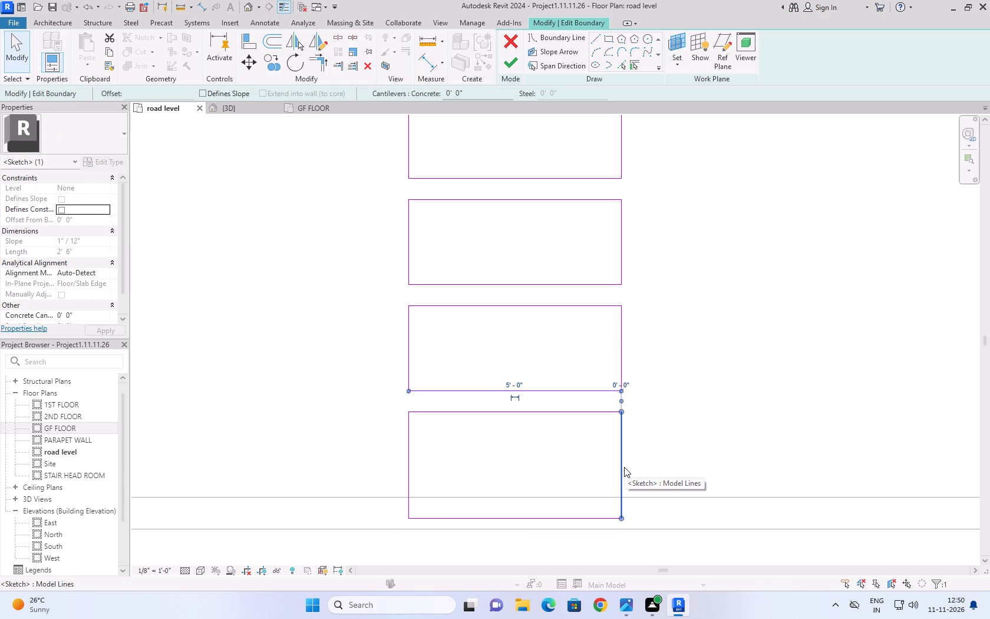
left_click(576, 518)
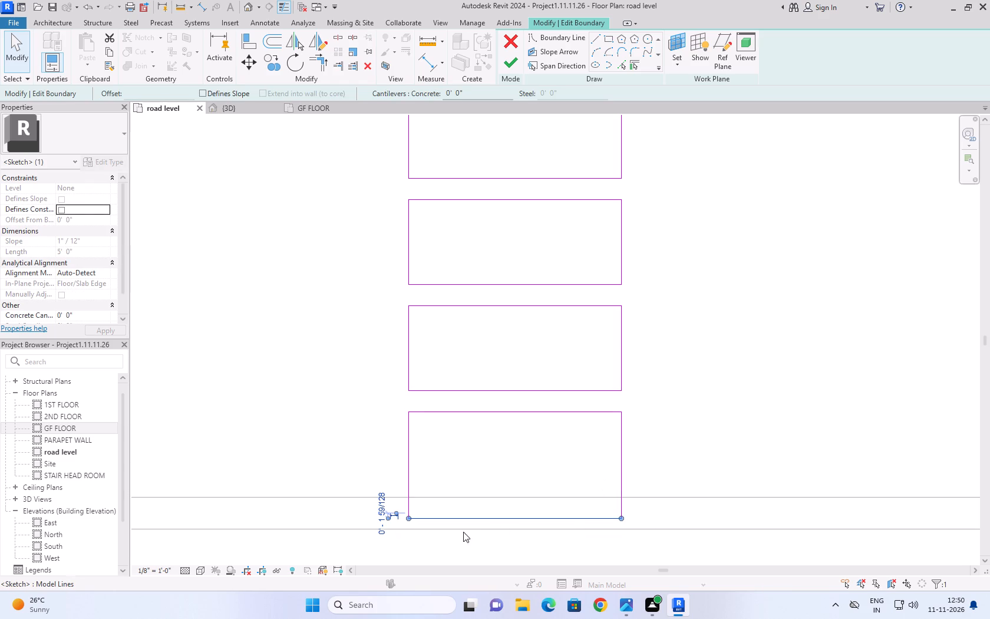
scroll(401, 546, "up", 8)
key("Up")
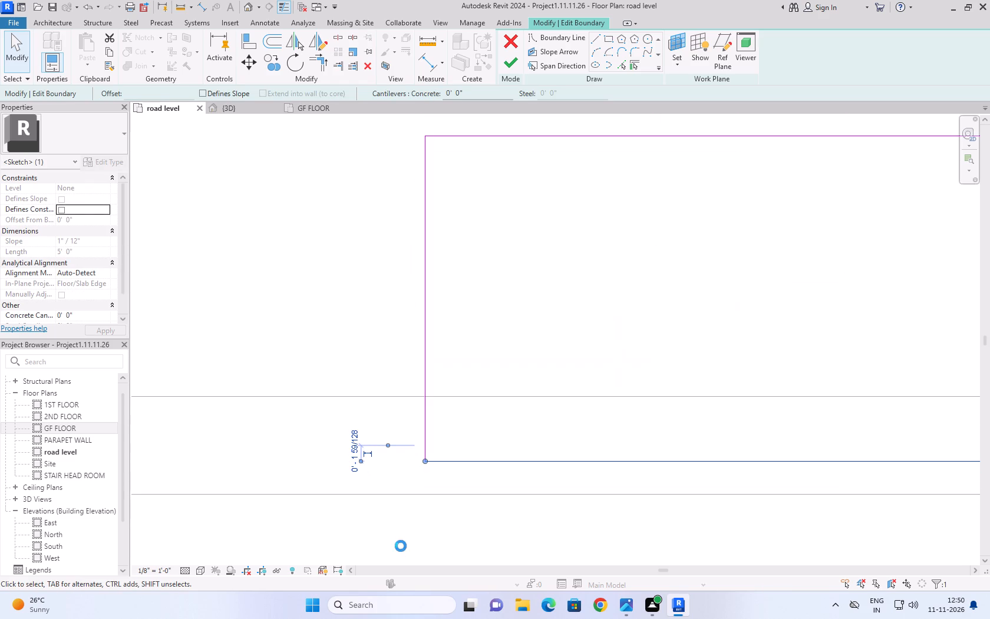
key("Up")
key("Up")
key("Up")
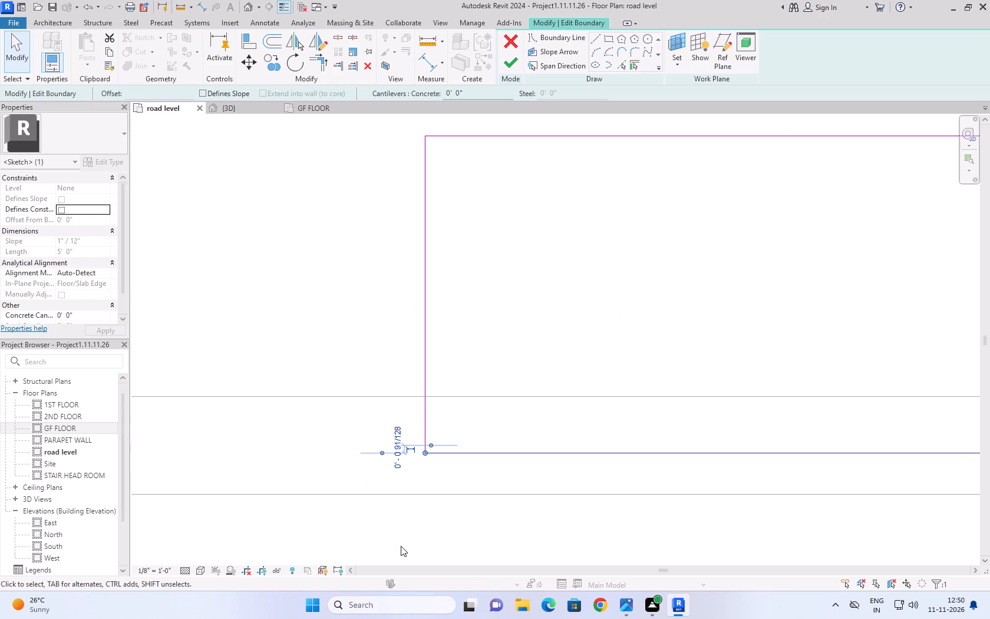
key("Up")
key("Up")
key("Up")
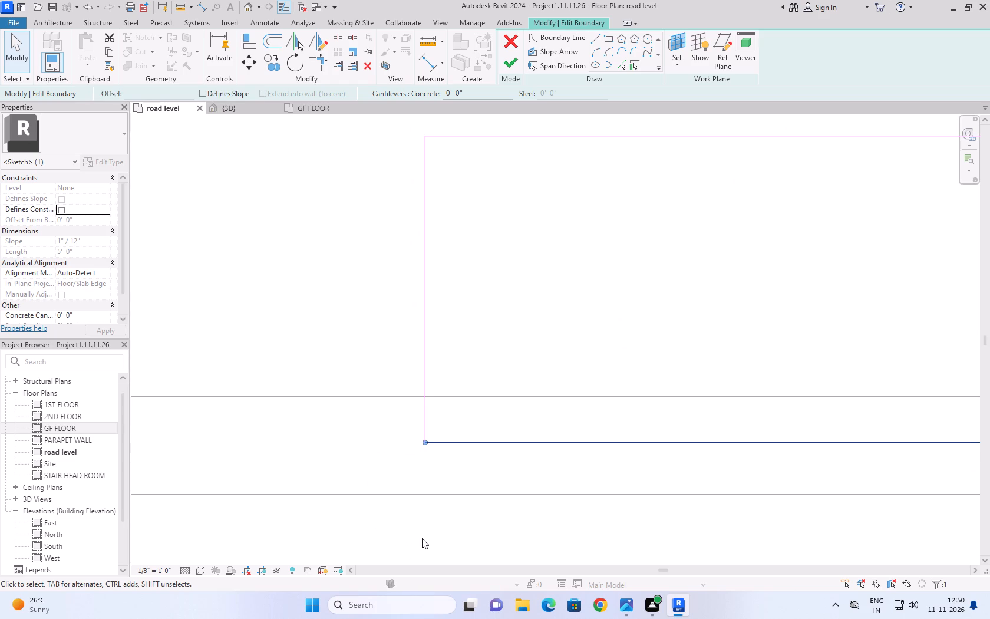
middle_click_drag(535, 511, 320, 522)
scroll(319, 522, "down", 2)
key("Up")
key("Up")
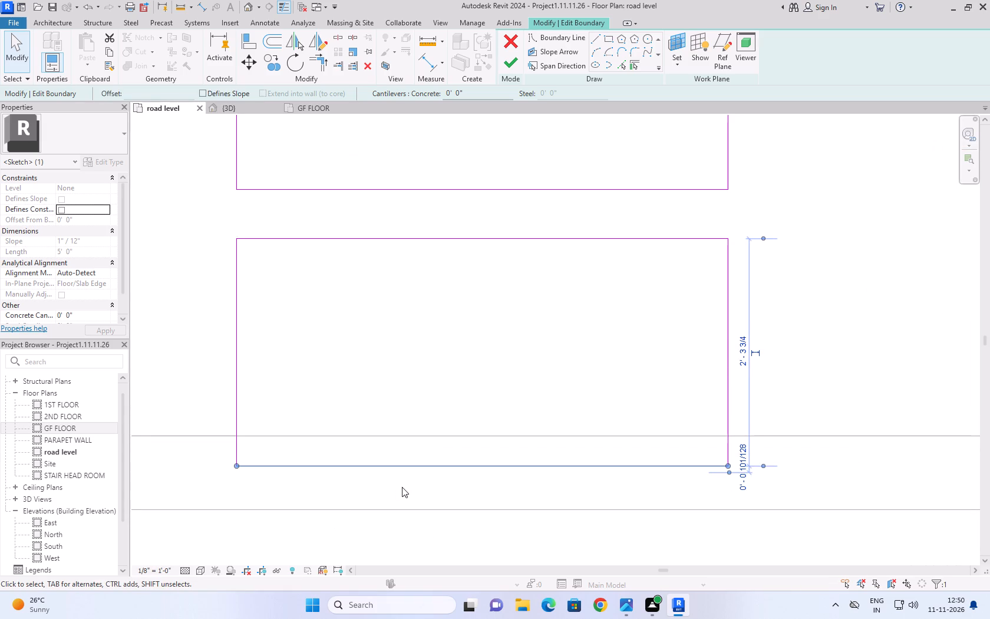
key("Up")
key("Up")
key("Up")
key("Up")
key("Up")
key("Up")
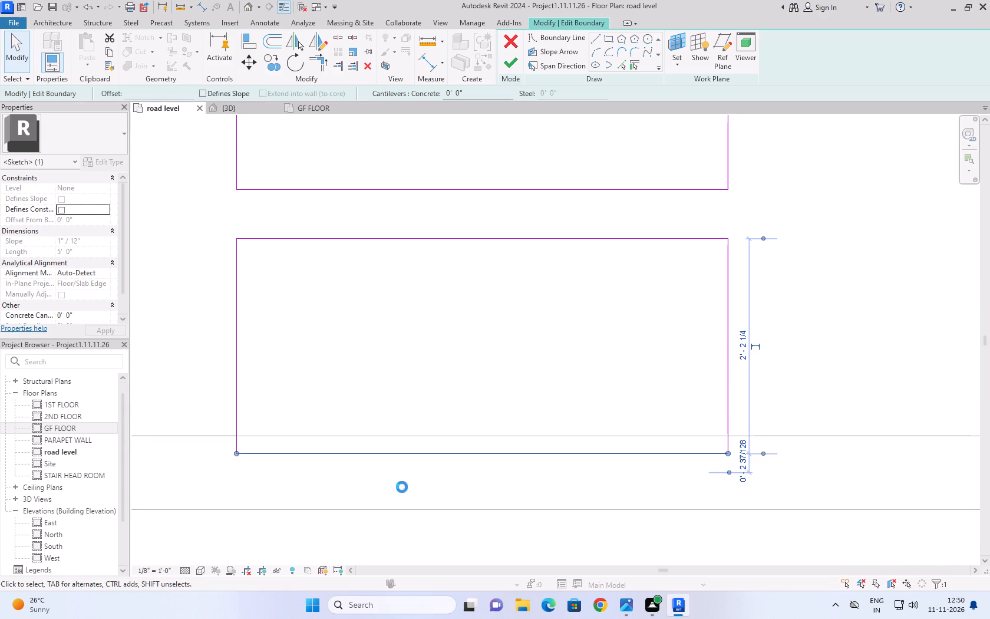
key("Up")
key("Up")
key("Up")
key("Up")
key("Up")
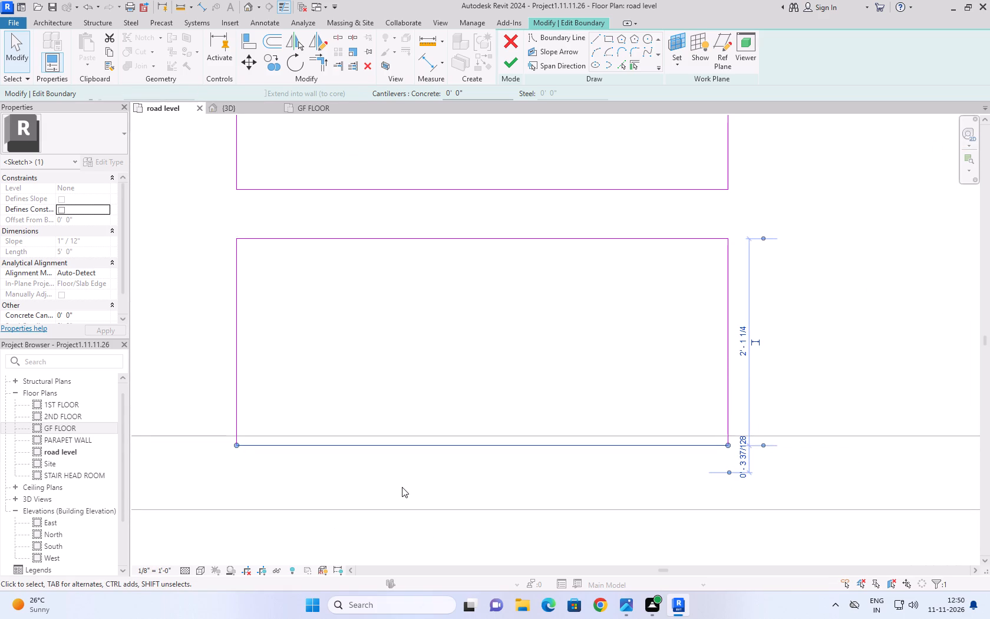
key("Up")
key("Up")
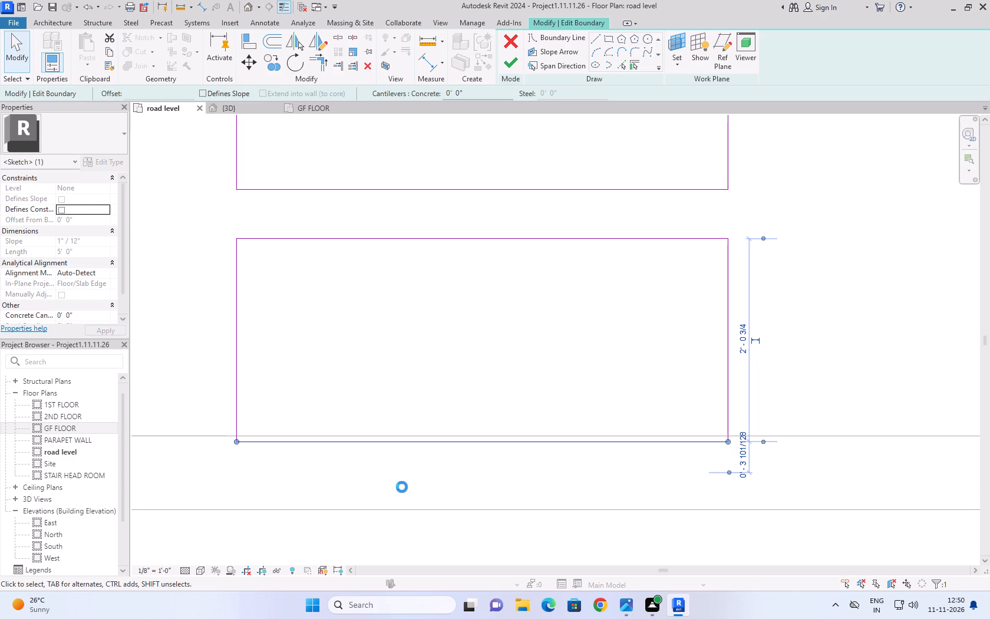
key("Up")
scroll(402, 487, "up", 2)
key("Up")
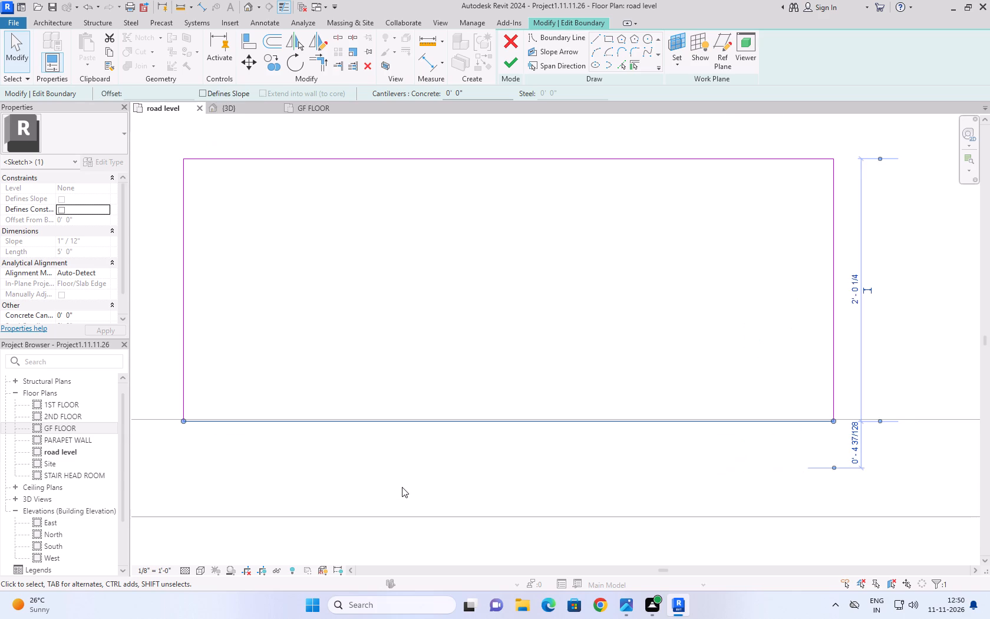
left_click(919, 373)
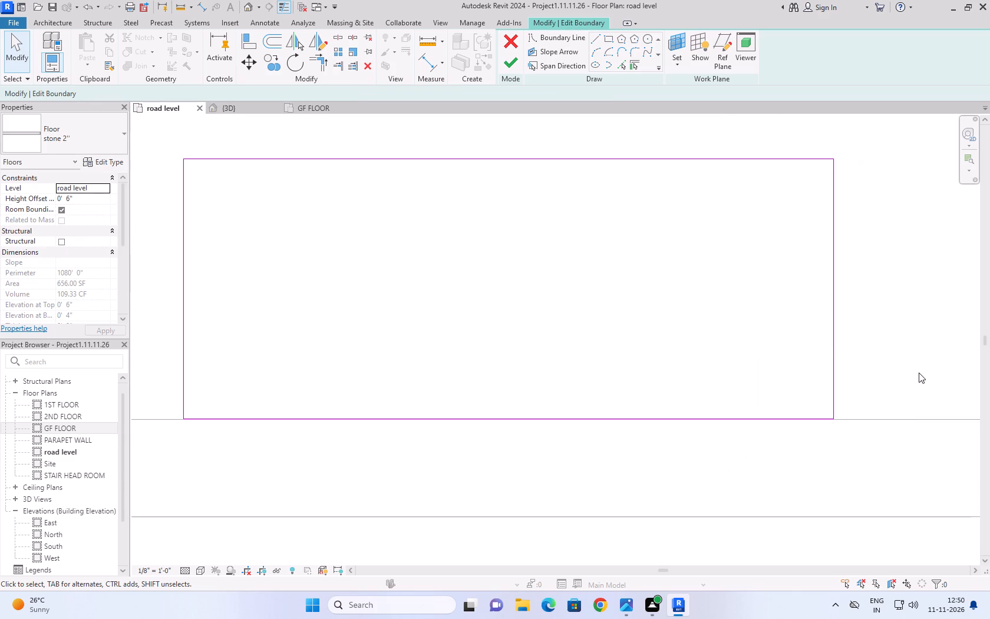
Save the project while the stone floor's boundary sketch is still open.
scroll(919, 373, "down", 9)
middle_click_drag(905, 325, 665, 395)
scroll(665, 395, "down", 4)
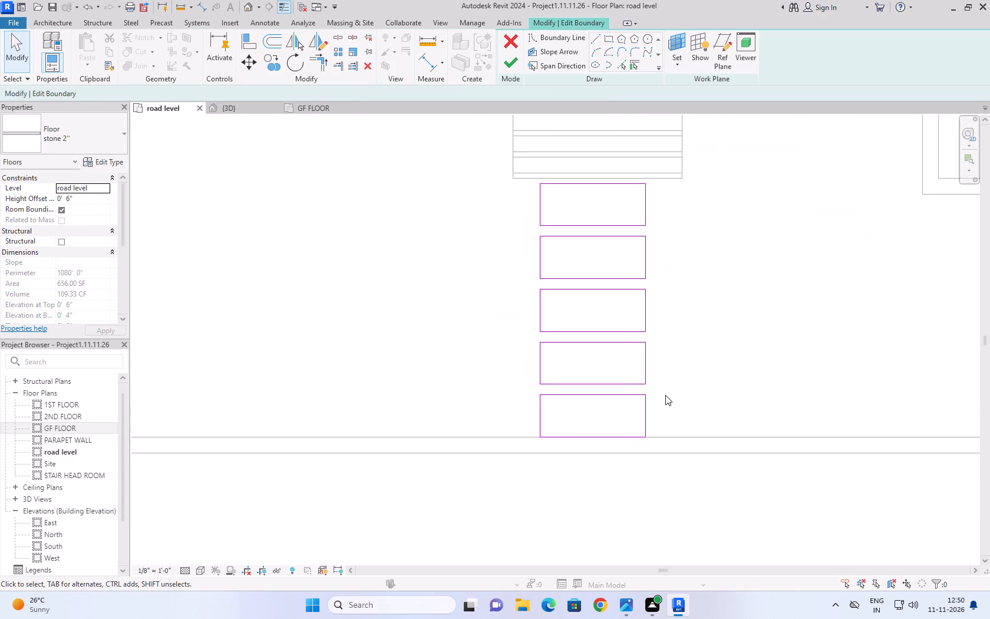
scroll(665, 395, "down", 2)
key("ctrl+s")
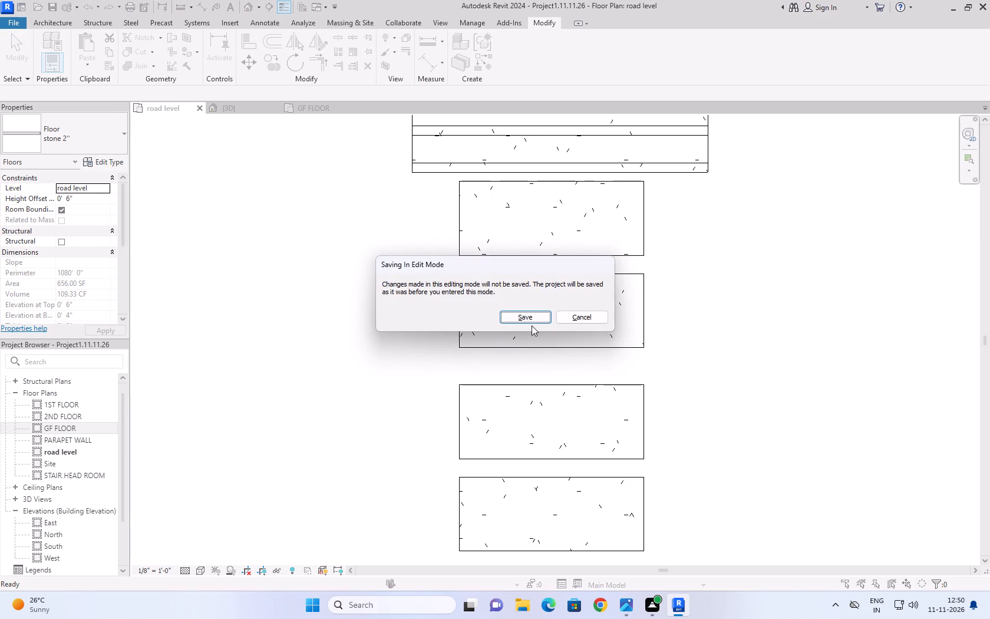
left_click(530, 318)
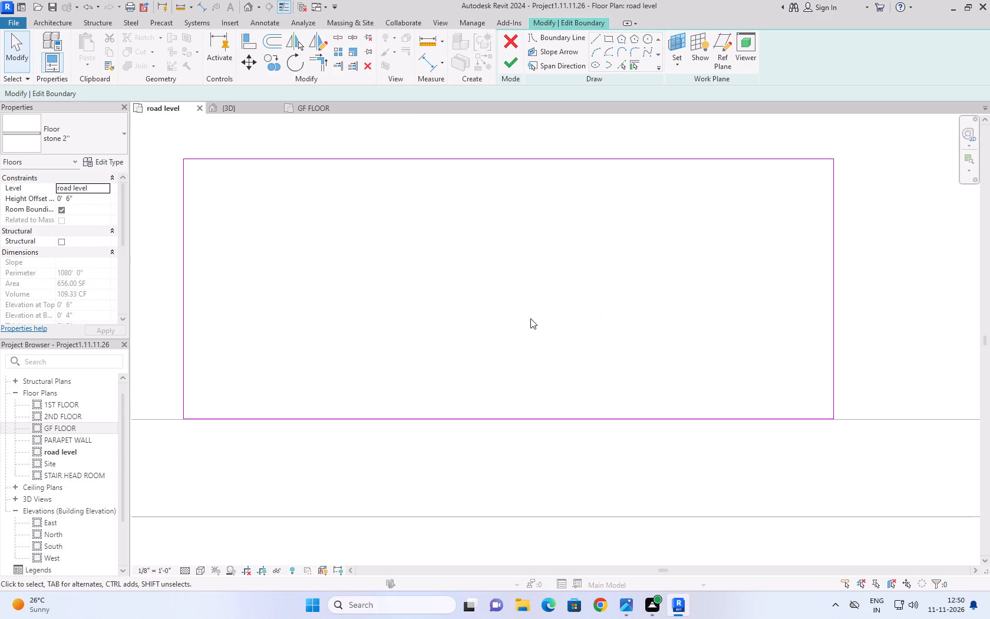
Finish the boundary edit of the stone 2'' floor and deselect it.
left_click(509, 56)
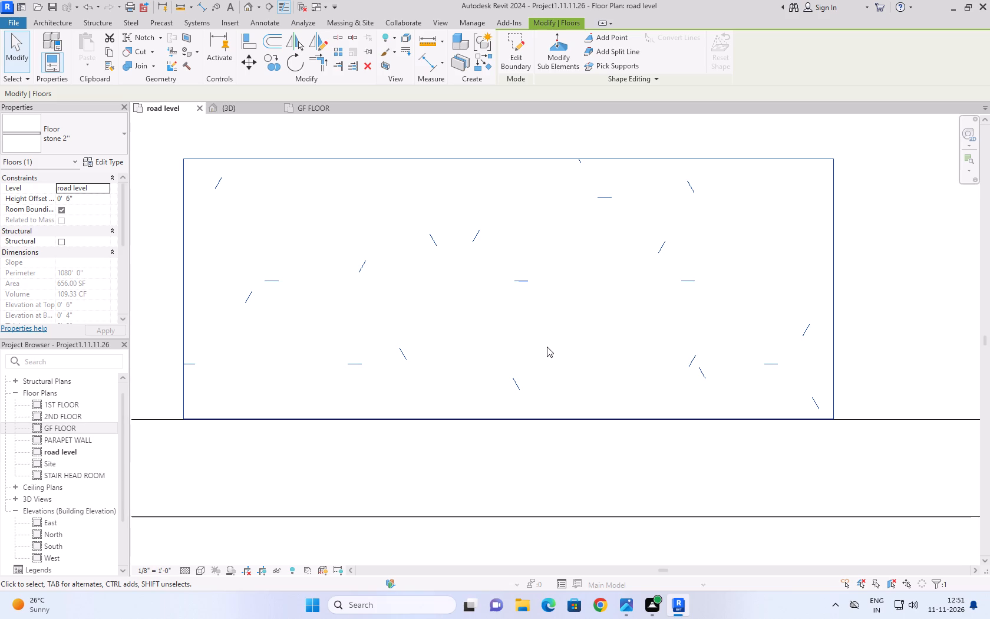
scroll(379, 264, "down", 5)
left_click(499, 440)
Examine the finished stepping stones, pool deck and seating on the road level plan alongside the reference plan image.
scroll(497, 429, "down", 8)
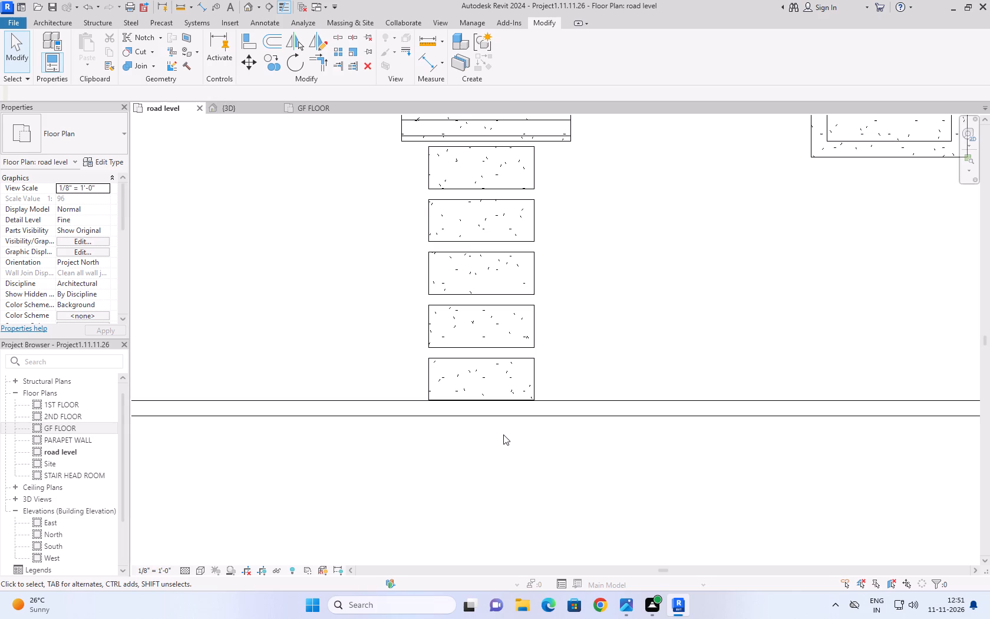
scroll(633, 286, "down", 5)
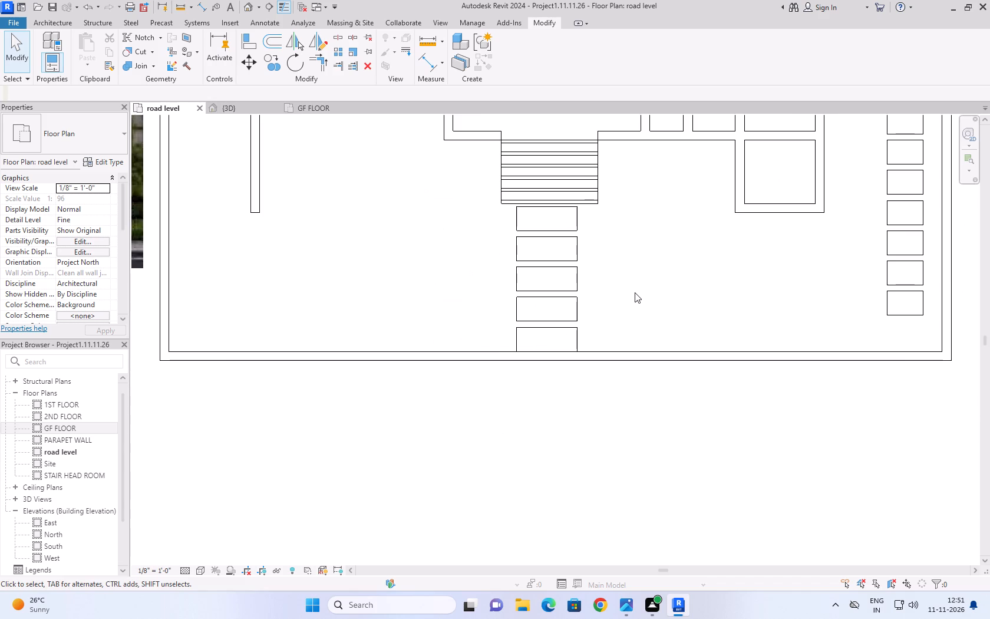
middle_click_drag(646, 272, 373, 436)
scroll(374, 436, "down", 3)
scroll(420, 294, "down", 2)
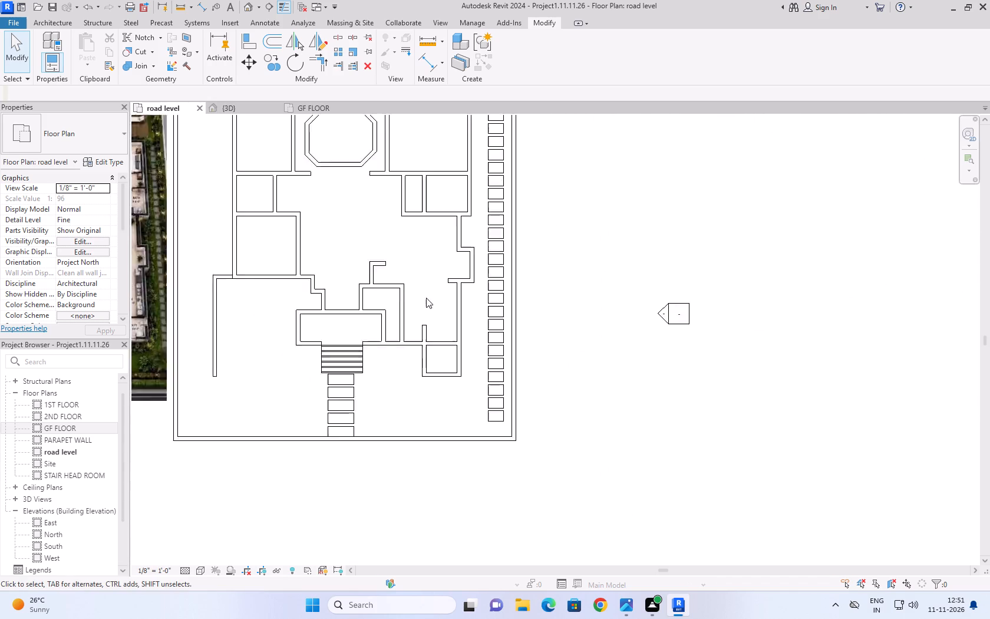
scroll(426, 298, "down", 3)
scroll(537, 226, "down", 5)
scroll(482, 174, "up", 4)
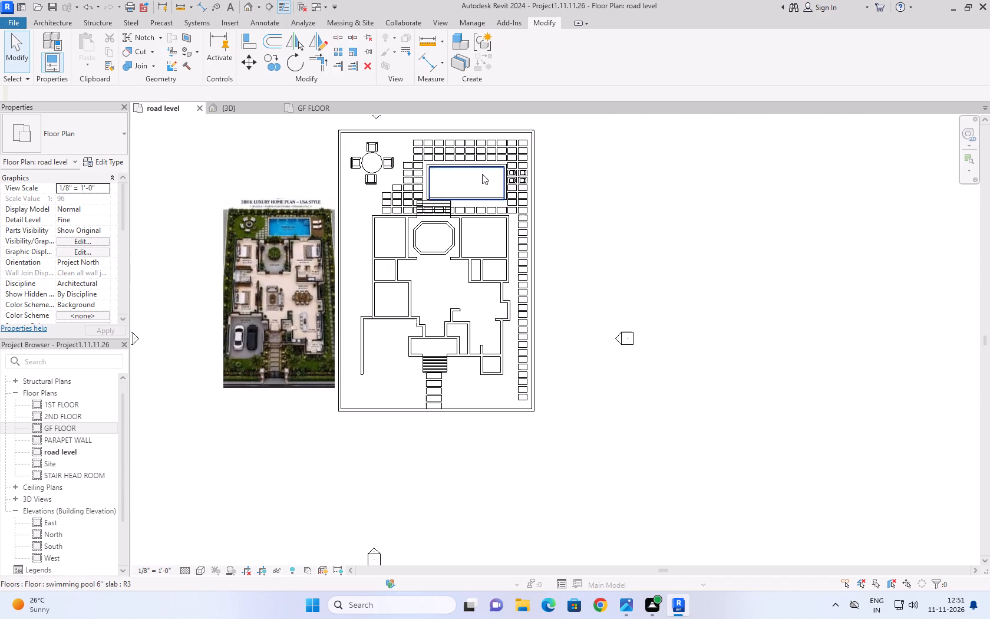
scroll(482, 174, "up", 5)
scroll(482, 174, "down", 5)
scroll(526, 170, "up", 6)
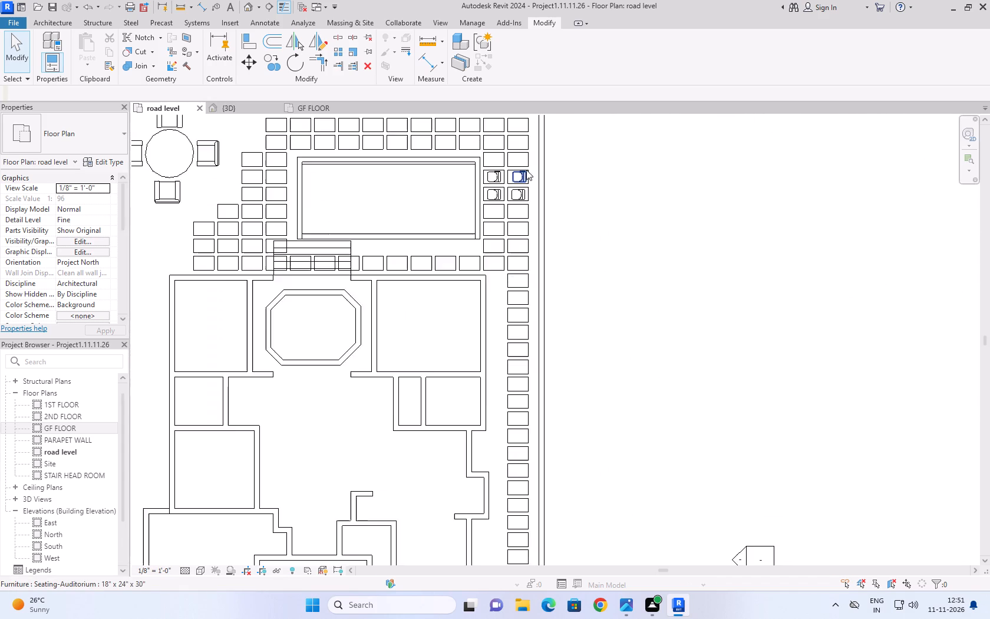
scroll(526, 170, "up", 4)
scroll(526, 170, "down", 6)
left_click(579, 238)
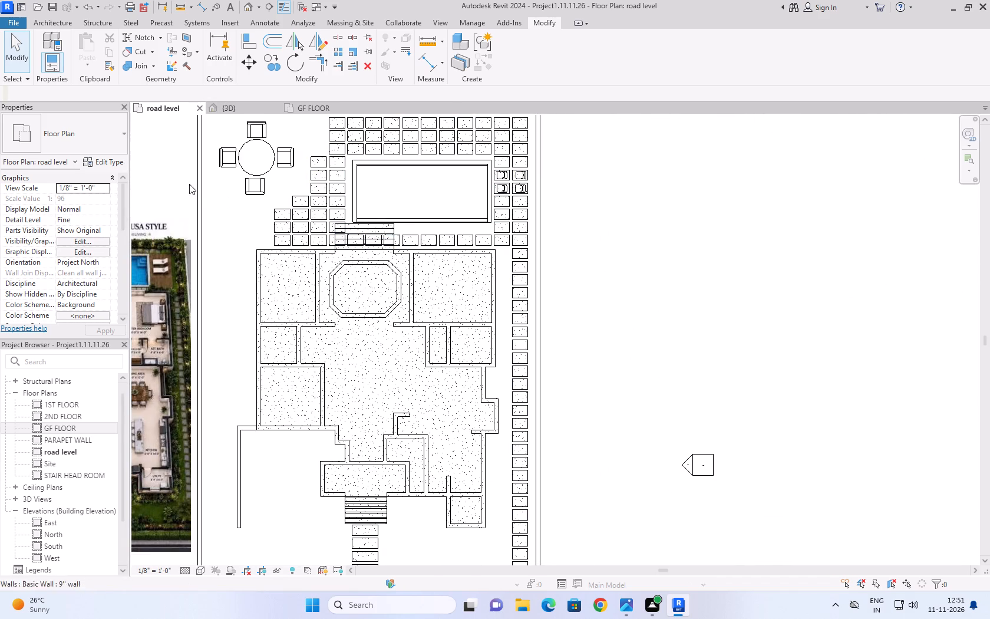
Create a similar Chair-Viper from the garden table's south chair on the paving east of the pool, facing west, about 2' 7'' from the boundary wall.
left_click(247, 189)
type("cs")
scroll(501, 212, "up", 10)
key("space")
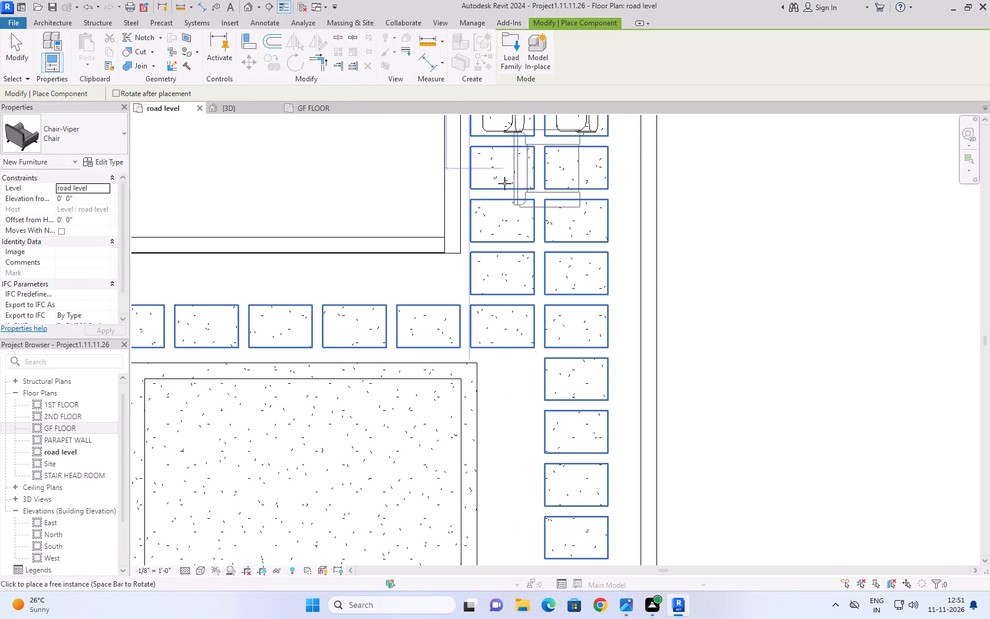
key("space")
key("space")
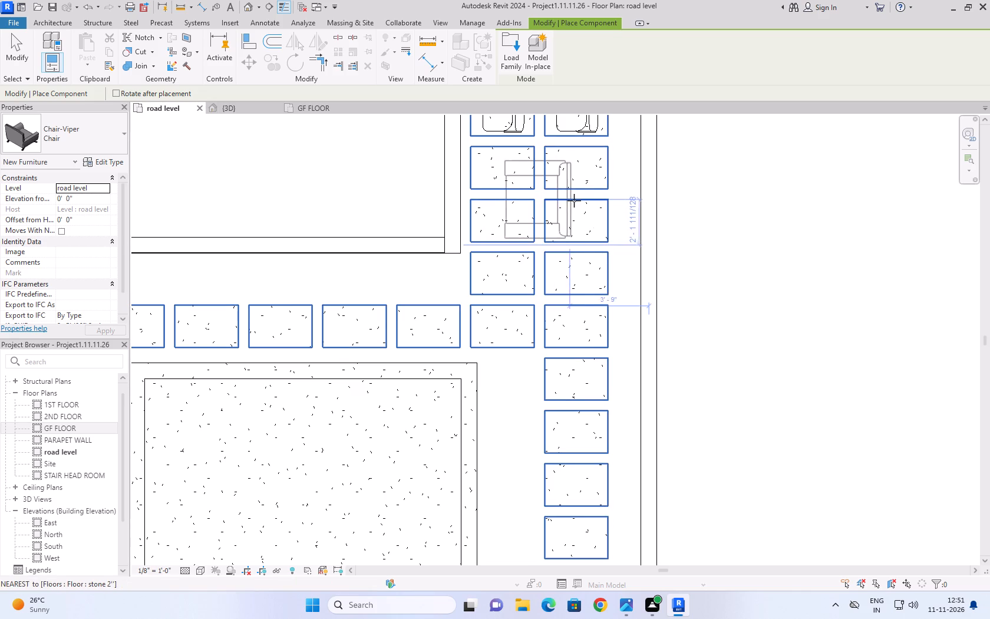
left_click(594, 204)
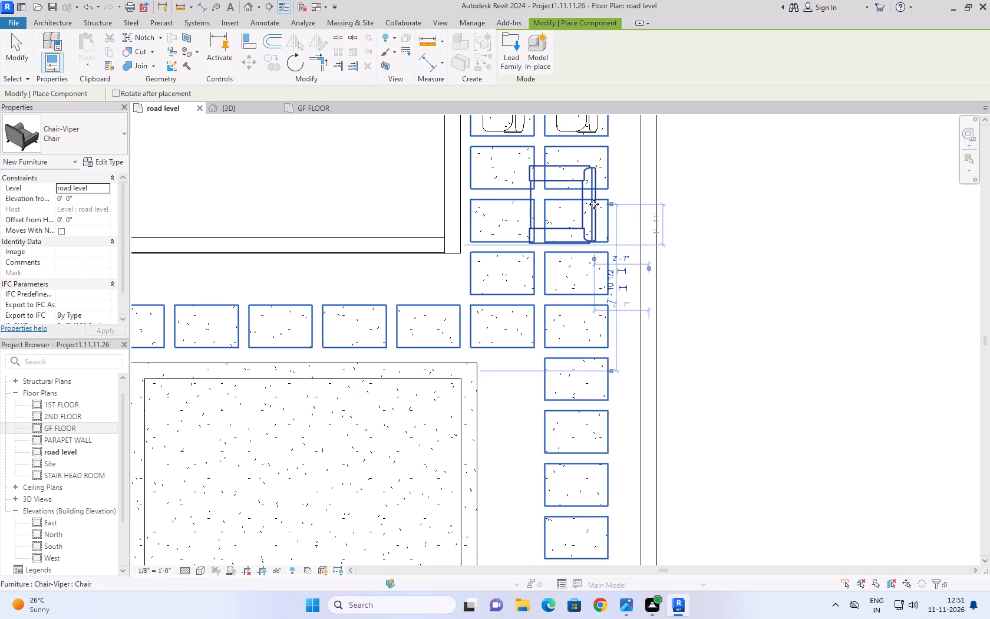
Place a second Chair-Viper facing north on the paving near the pool's southeast corner, about 2' 8'' from the house wall.
key("space")
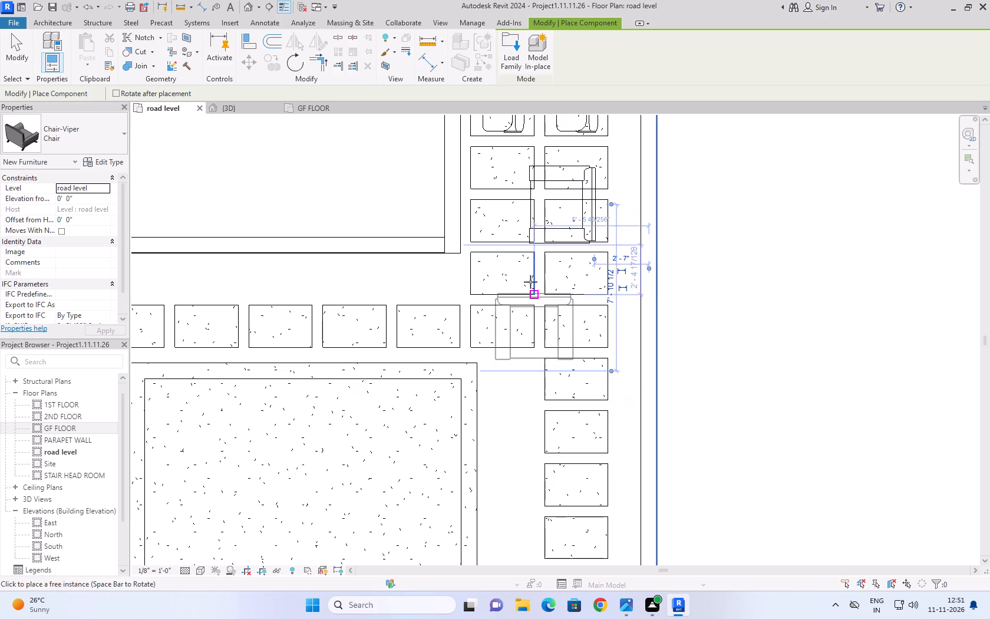
key("space")
key("space")
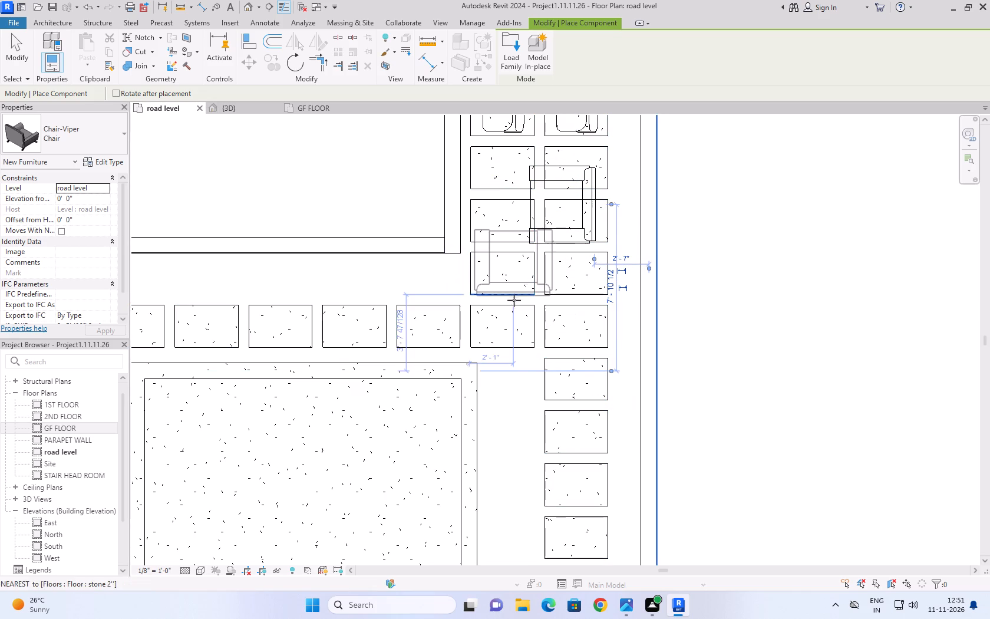
left_click(519, 314)
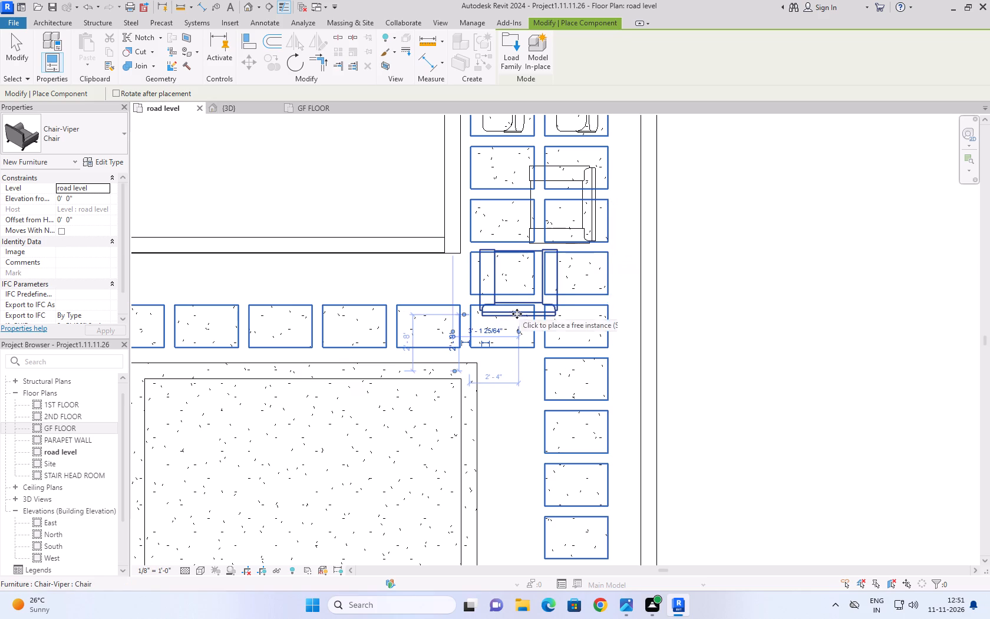
scroll(510, 345, "down", 5)
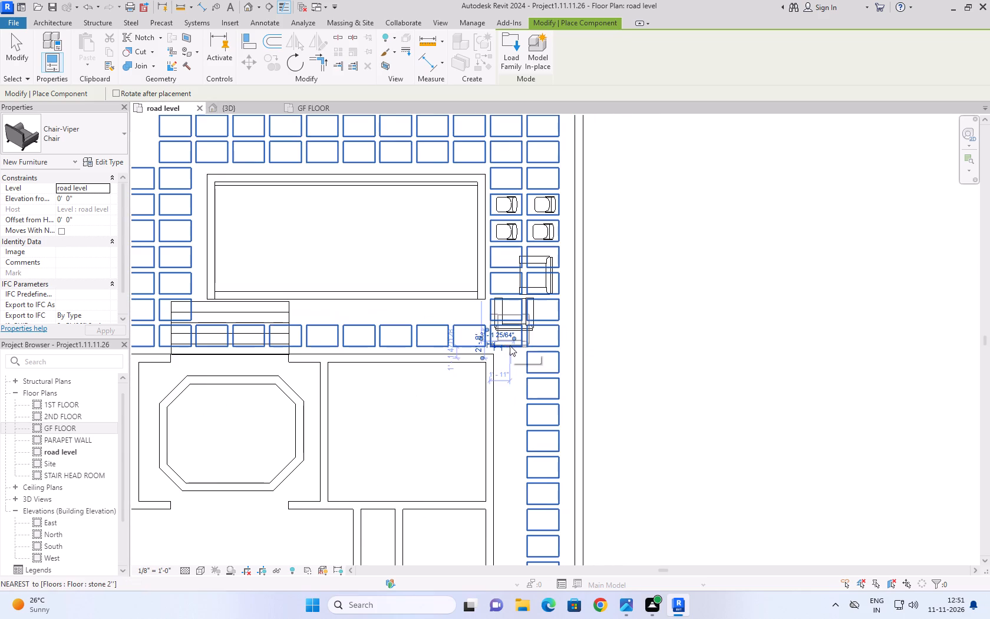
key("space")
left_click(5, 51)
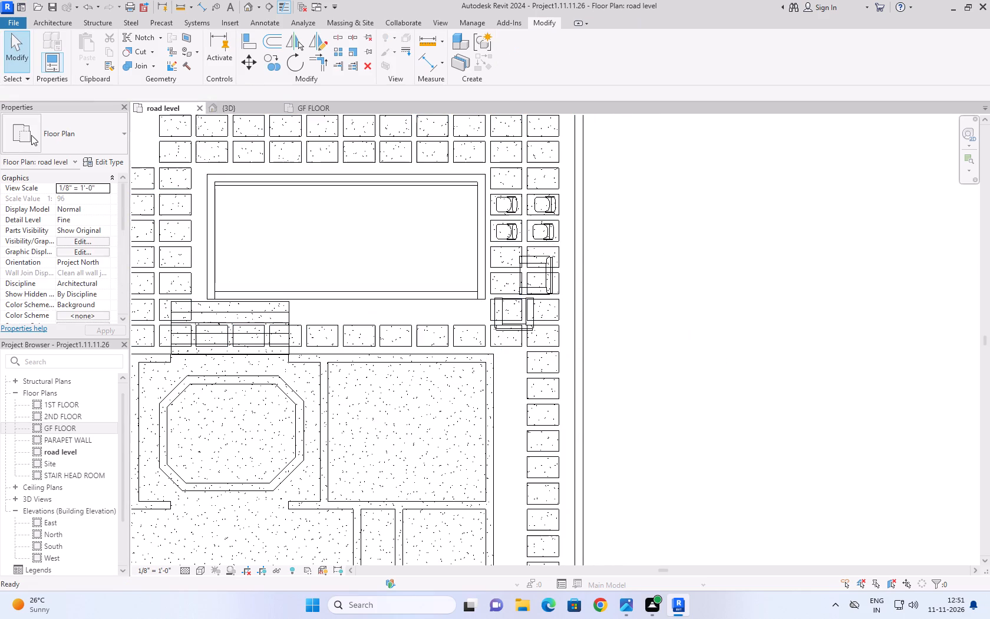
Rotate the second Chair-Viper near the pool's southeast corner by 90° to face west.
left_click(501, 317)
key("space")
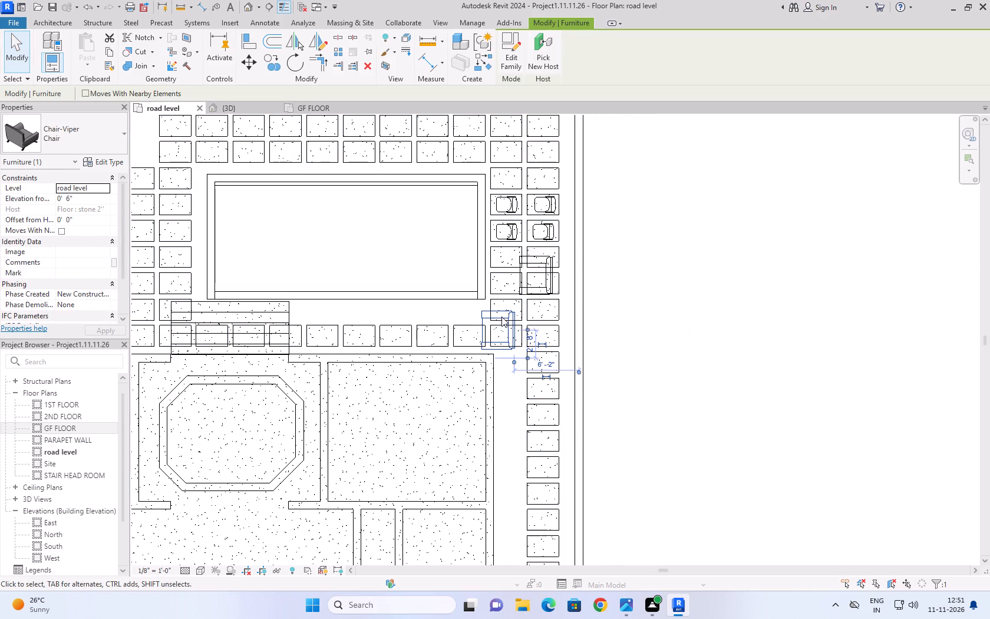
Rotate the second Chair-Viper near the pool's southeast corner in 90° increments until it faces north.
key("space")
key("space")
key("space")
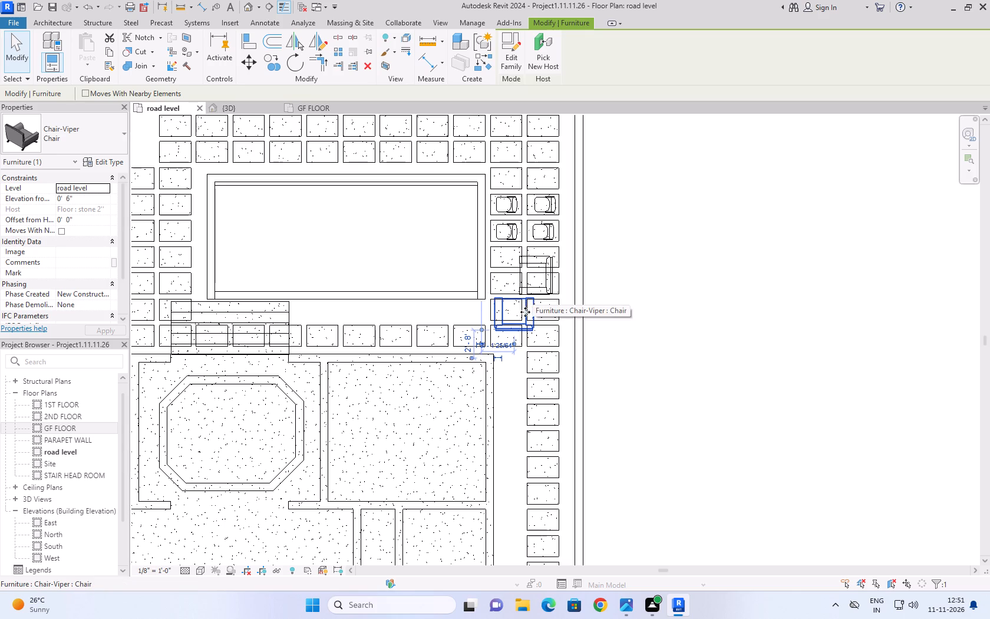
left_click(718, 278)
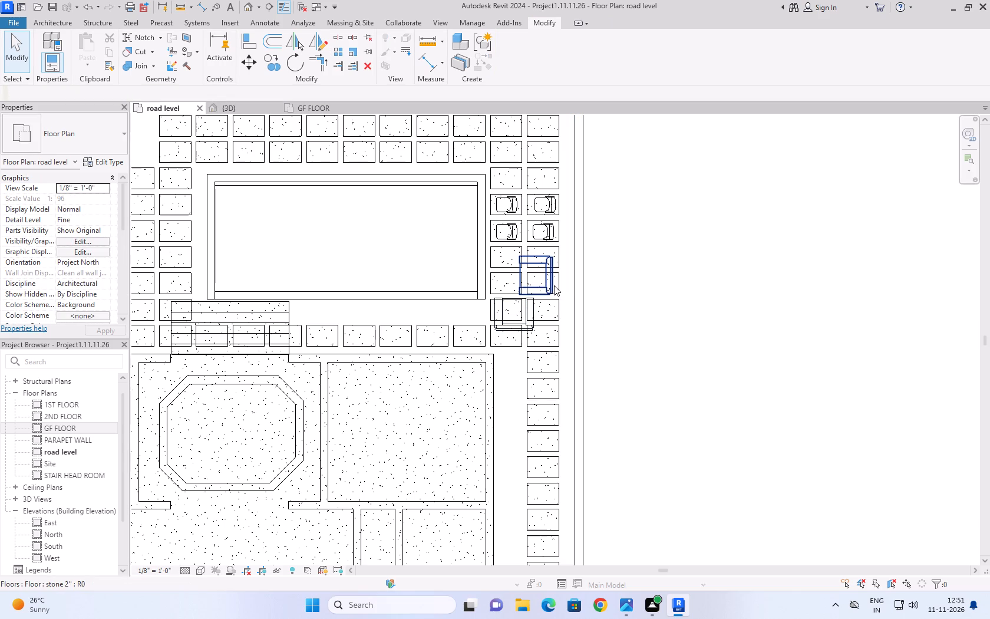
In the 3D view, rotate the Chair-Viper nearest the house slightly counterclockwise so it angles toward the pool.
left_click(251, 105)
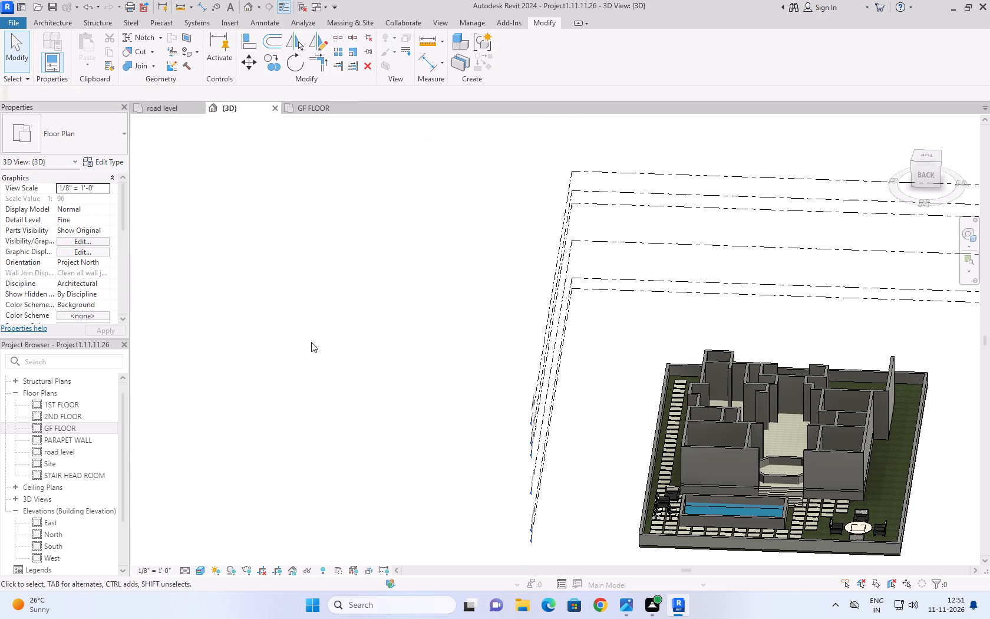
scroll(685, 549, "up", 5)
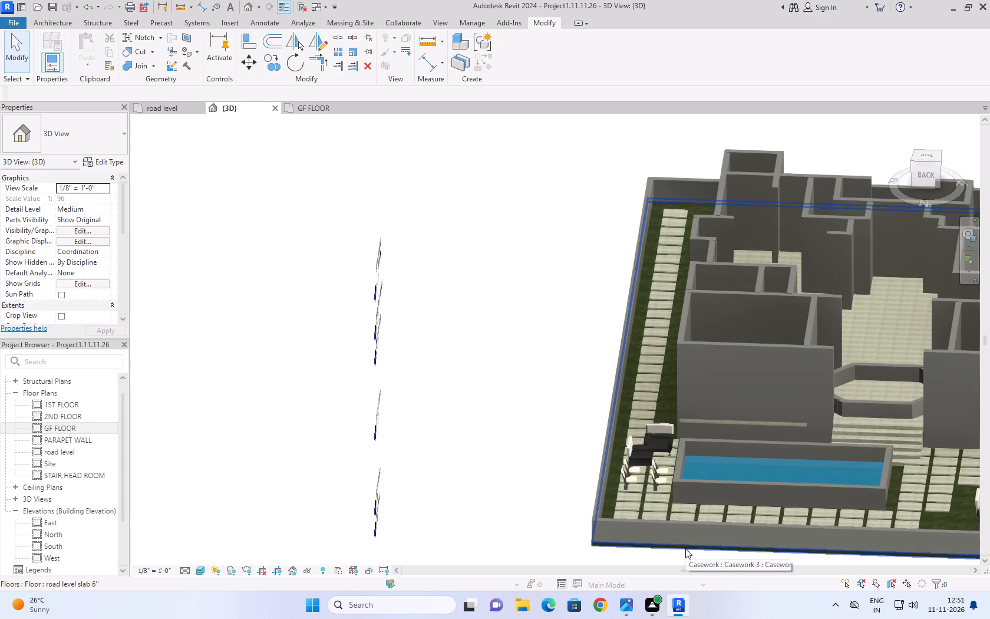
scroll(685, 548, "up", 5)
left_click(644, 330)
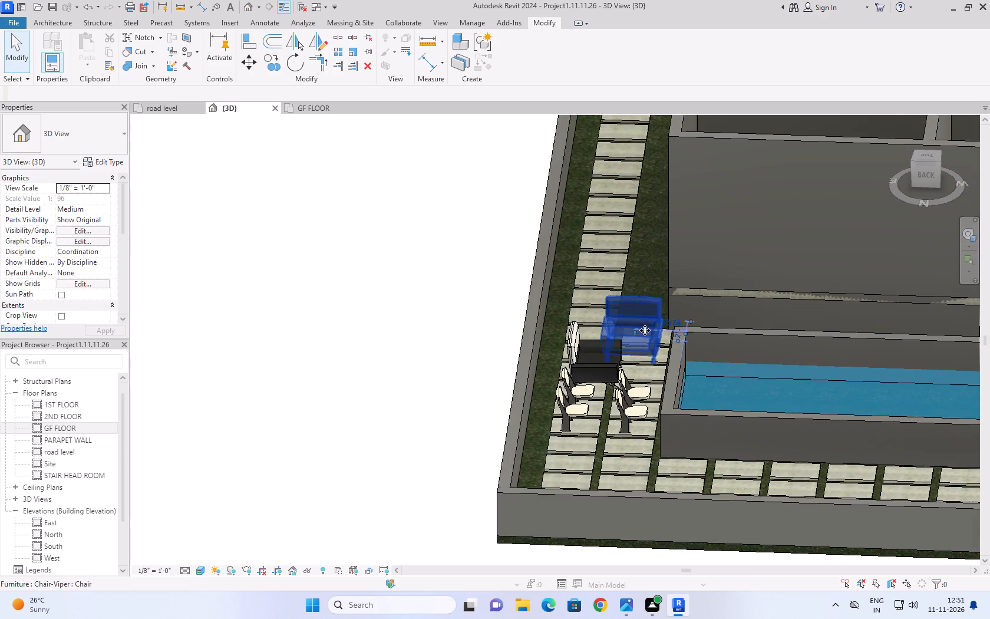
left_click(301, 67)
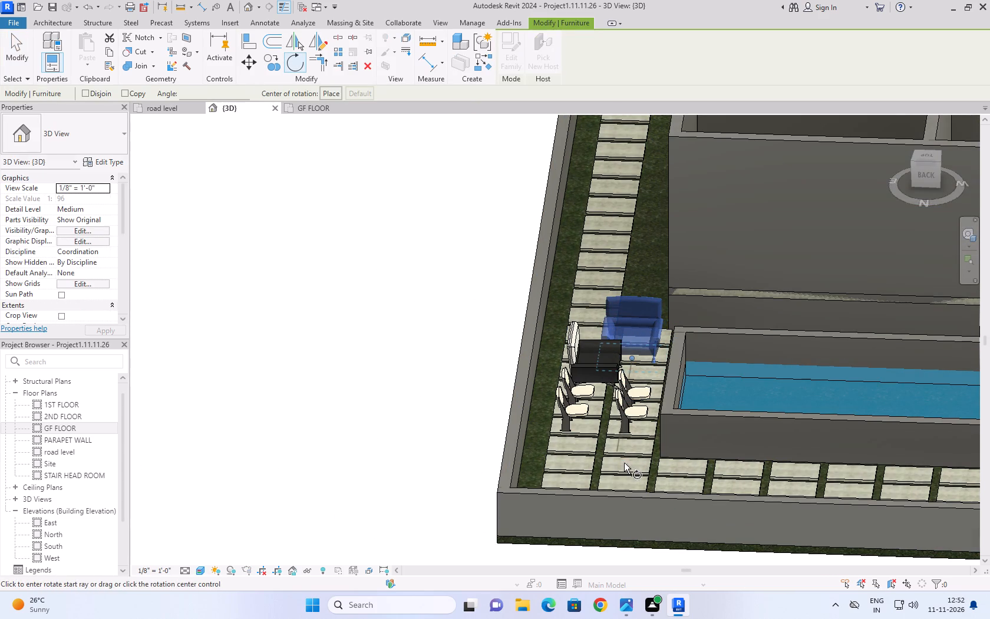
left_click(624, 463)
left_click(682, 453)
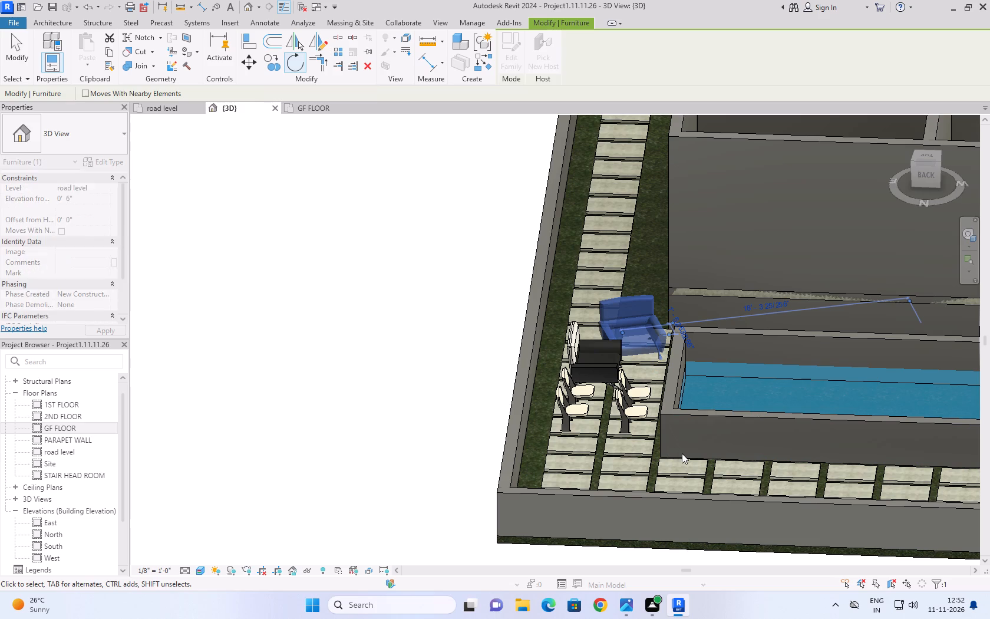
left_click(362, 401)
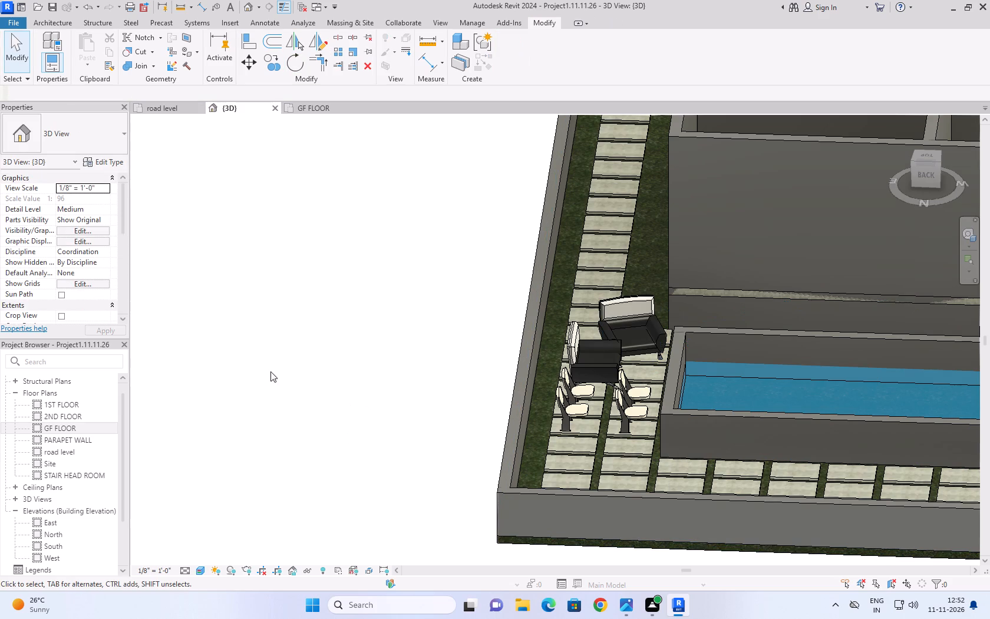
On the road level plan, nudge the angled Chair-Viper slightly west and south, away from the neighbouring Chair-Viper.
left_click(166, 110)
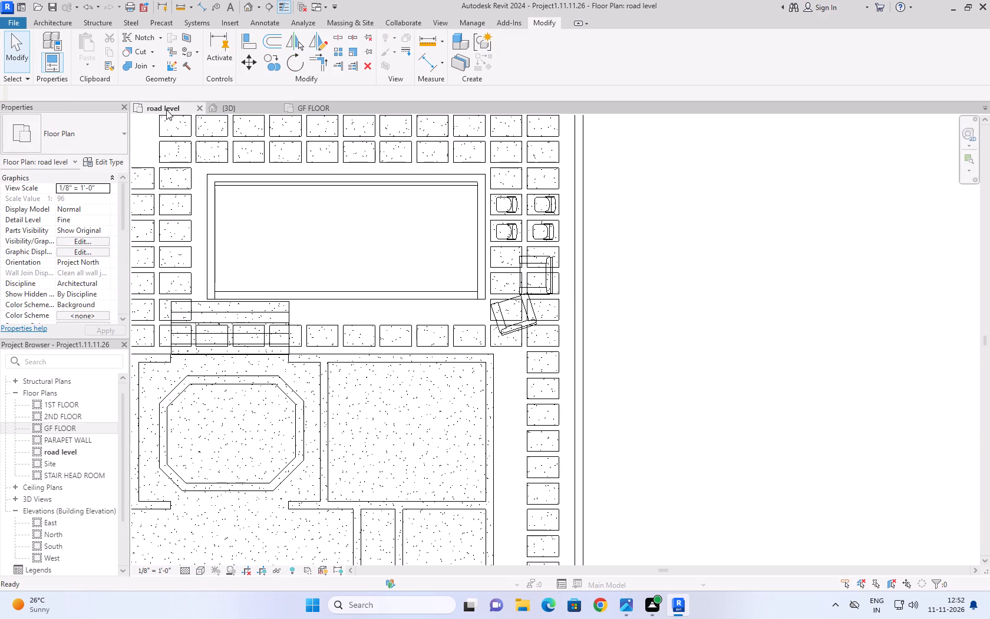
left_click(530, 301)
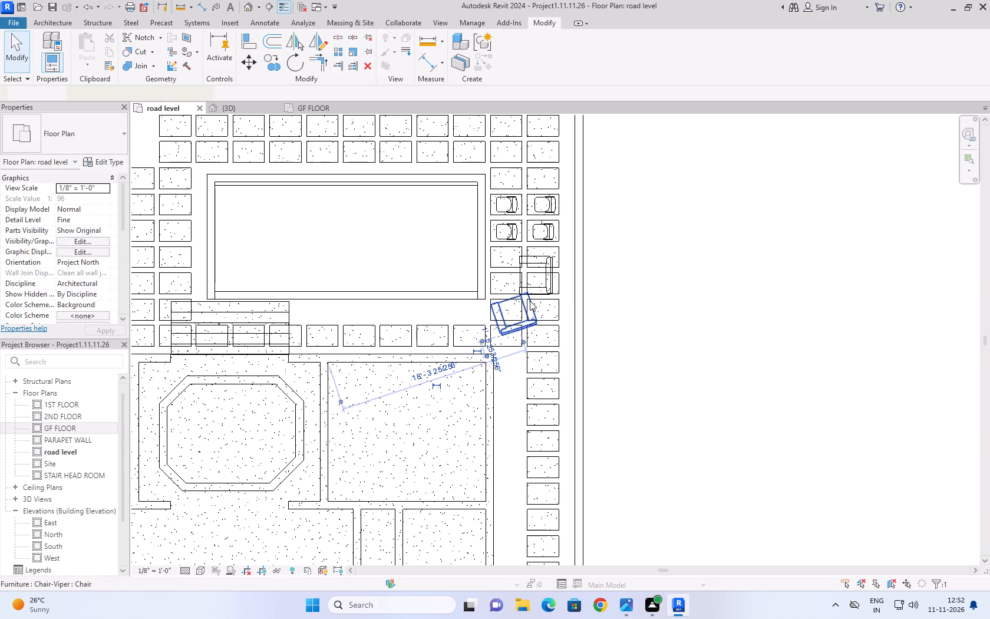
key("Left")
key("Left")
key("Down")
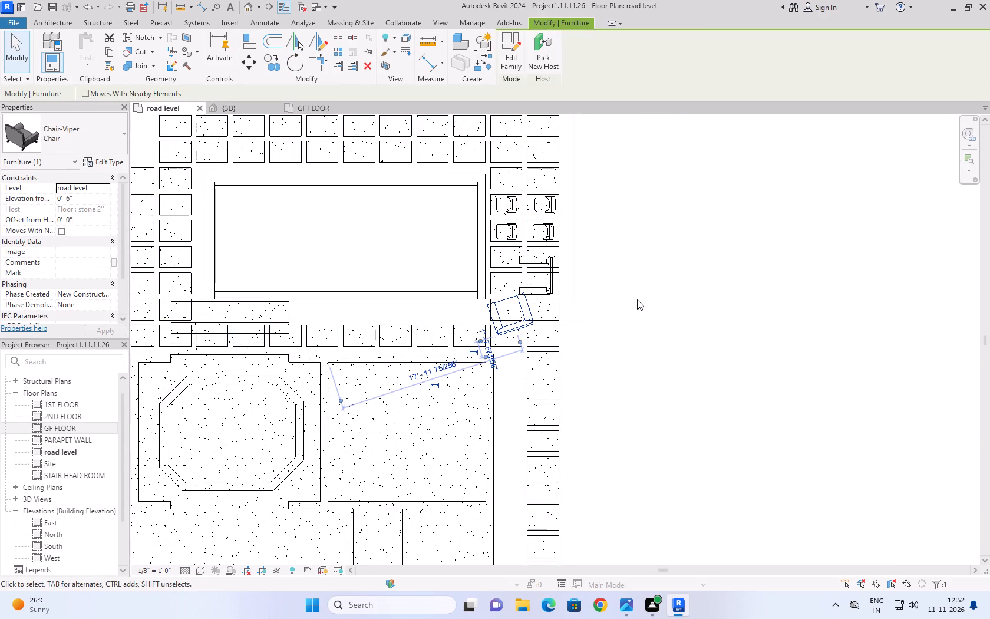
key("Down")
key("Left")
key("Down")
key("Down")
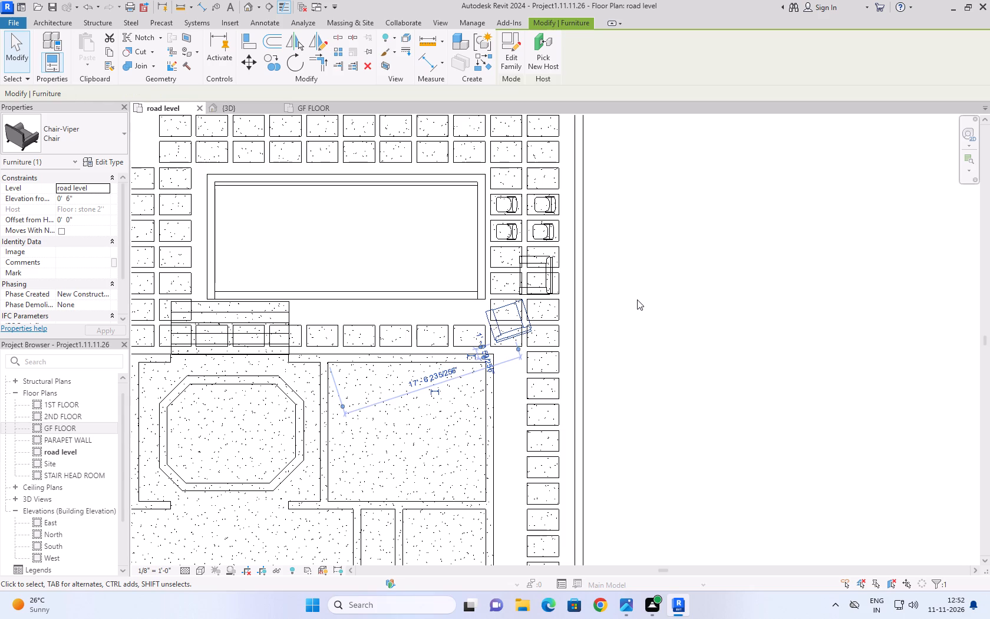
left_click(637, 300)
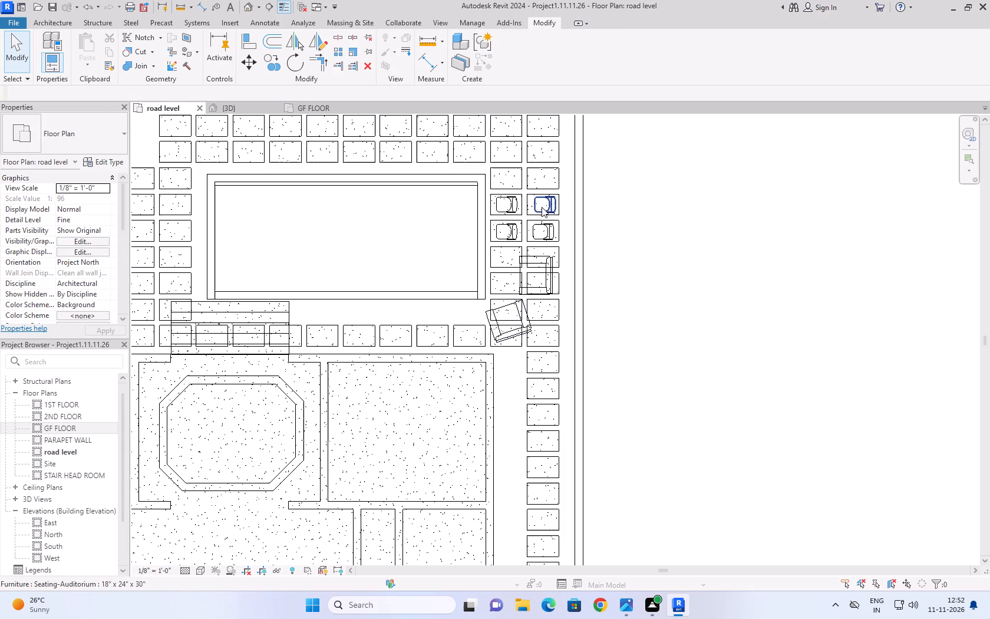
Examine the poolside chairs, paving and pool in the 3D view and on the road level plan.
left_click(235, 110)
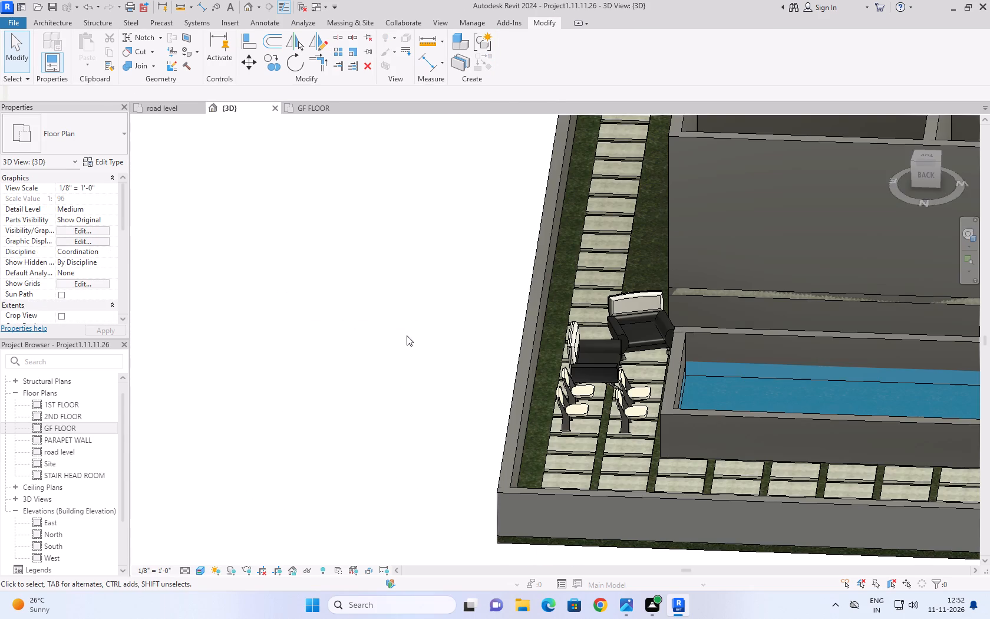
middle_click_drag(407, 317, 224, 271)
scroll(237, 199, "down", 4)
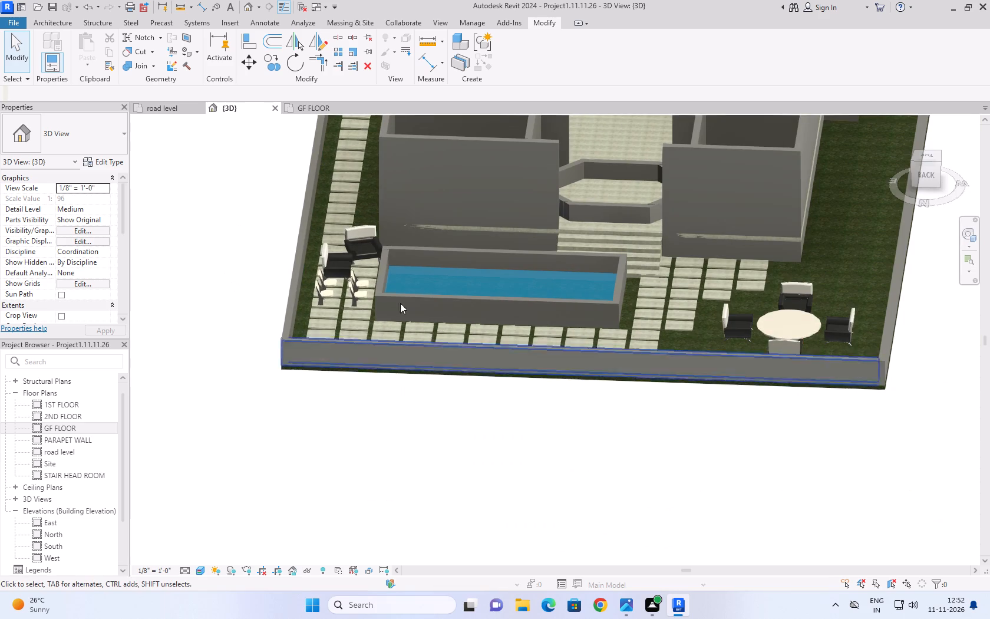
scroll(552, 488, "down", 1)
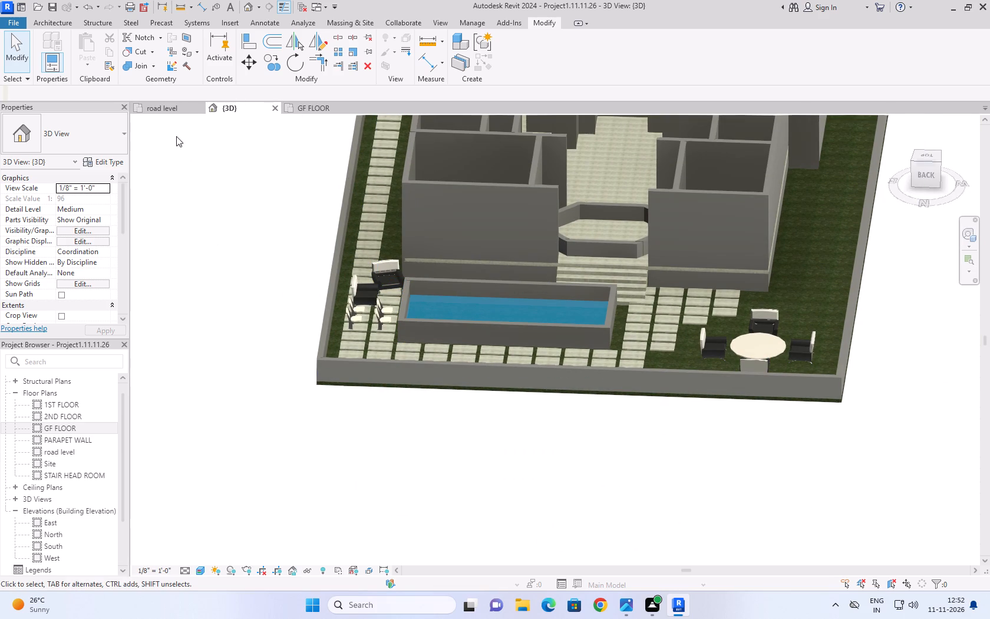
scroll(397, 291, "up", 4)
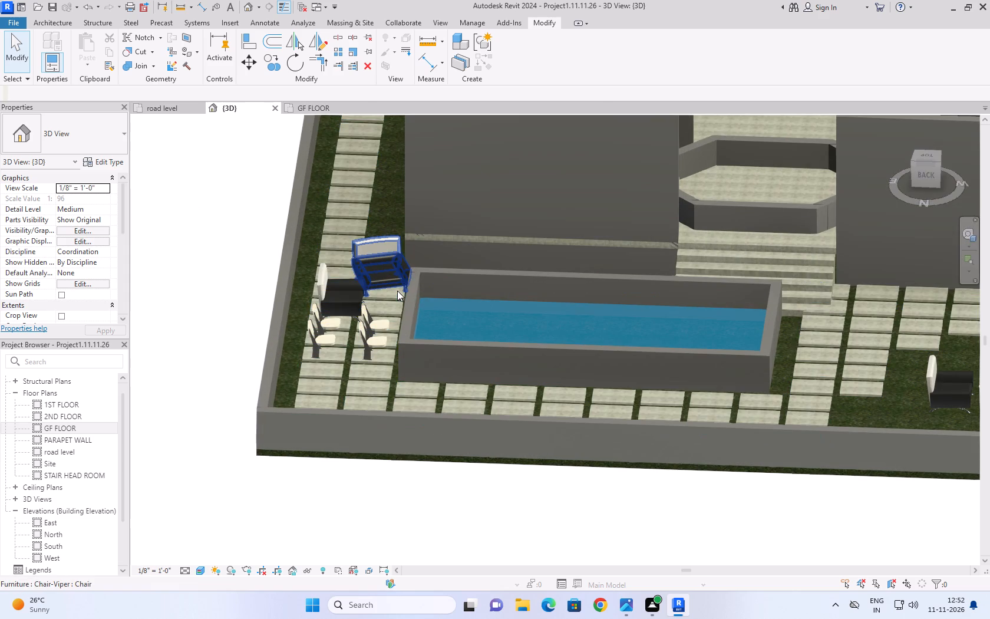
left_click(173, 108)
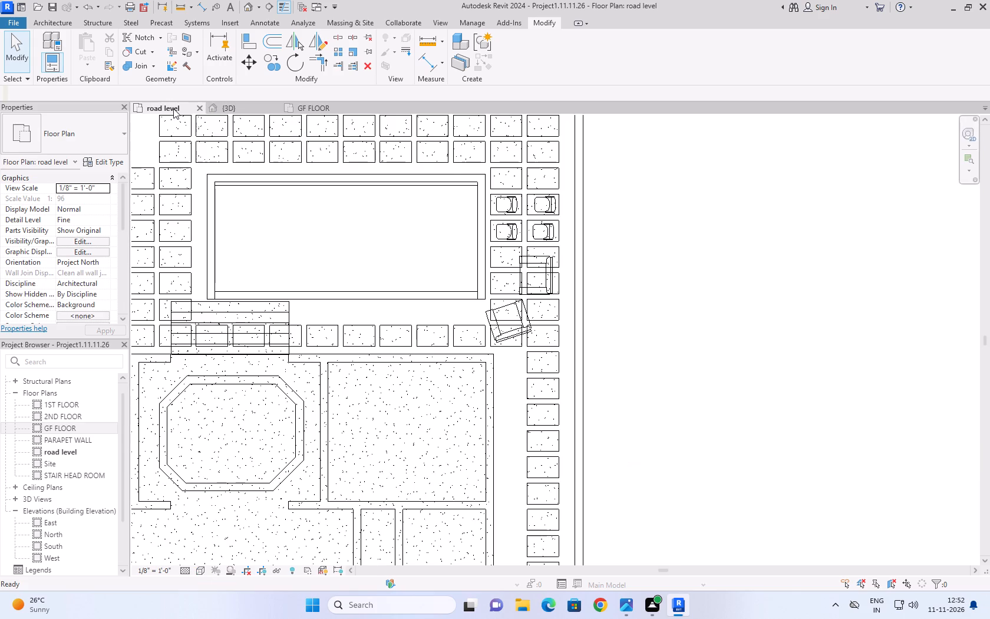
scroll(367, 298, "up", 6)
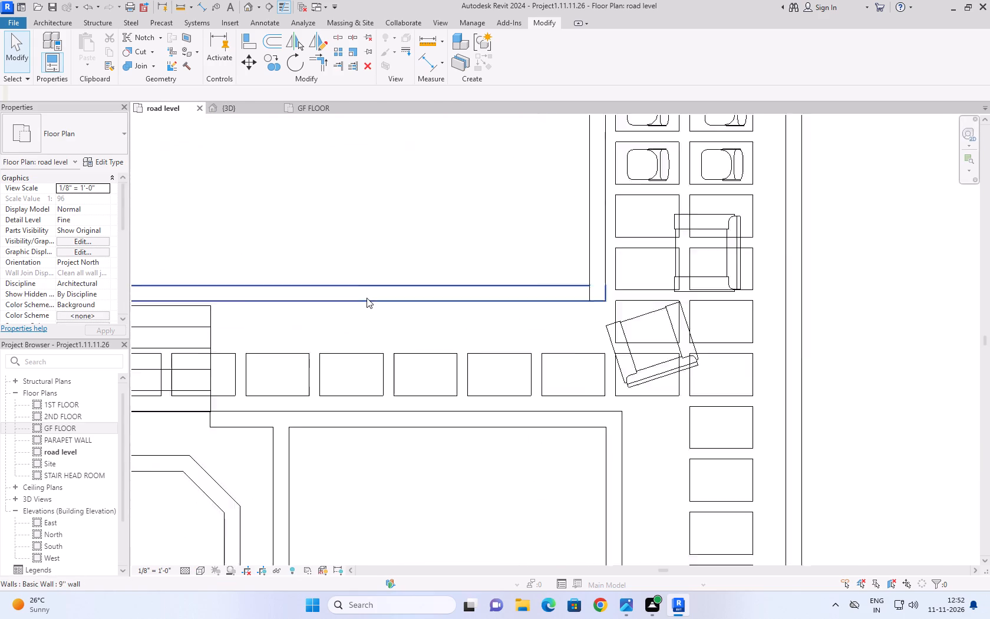
scroll(367, 298, "up", 2)
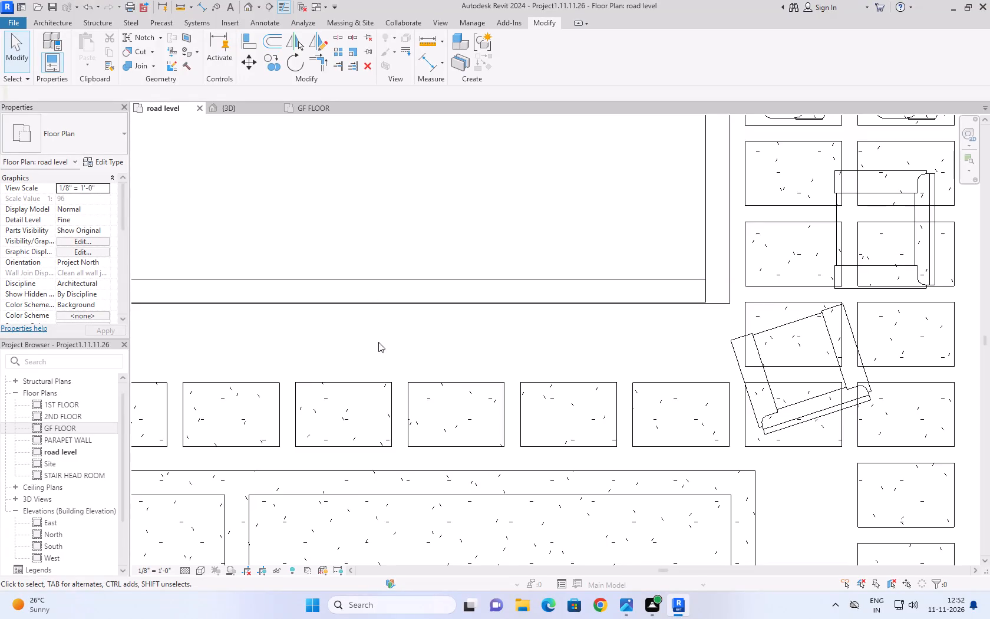
scroll(379, 466, "up", 1)
scroll(379, 466, "down", 5)
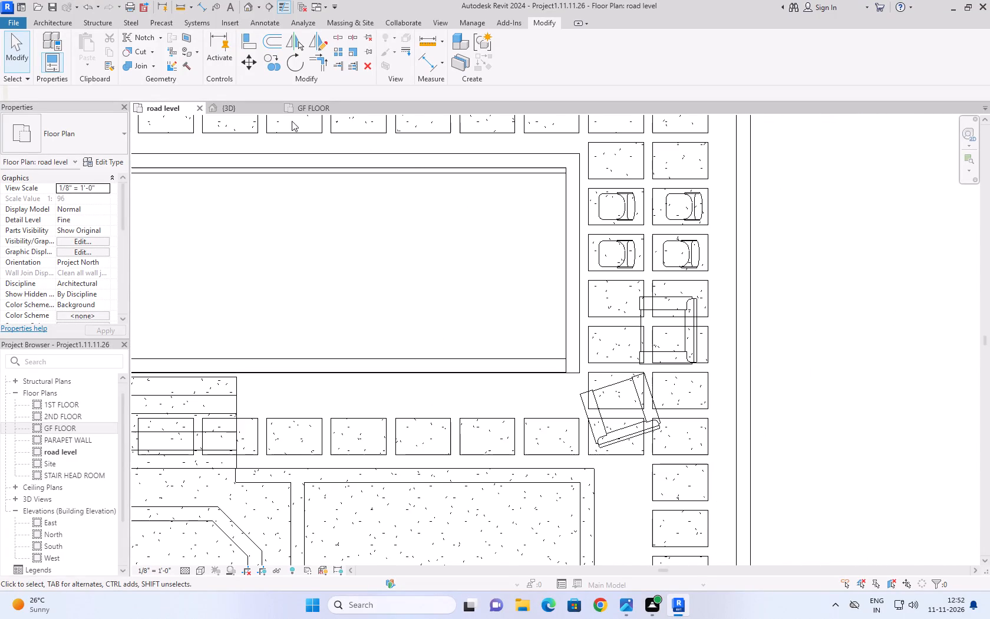
left_click(251, 111)
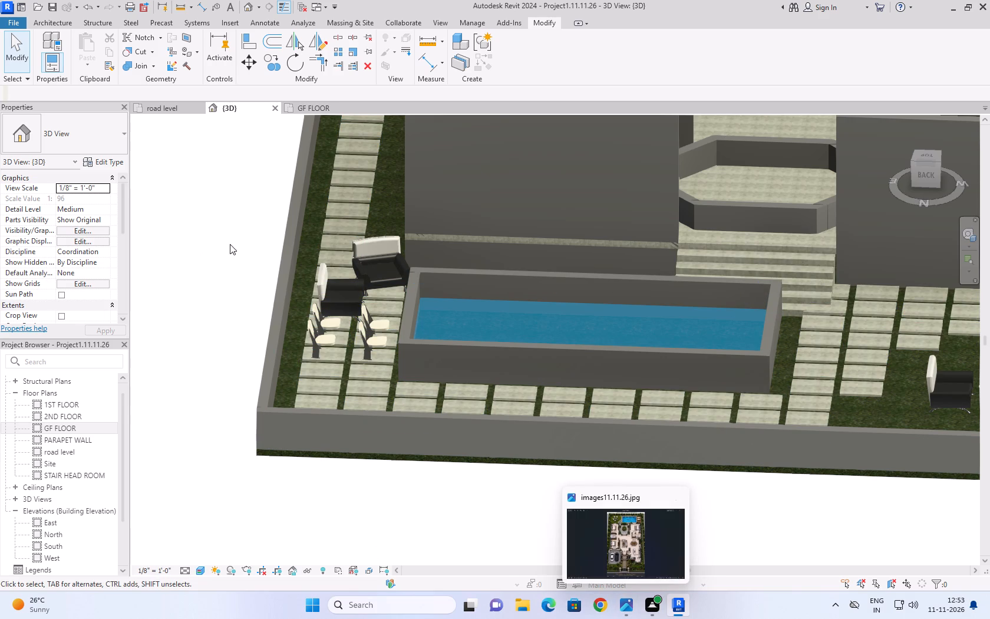
scroll(128, 421, "down", 5)
scroll(196, 291, "down", 4)
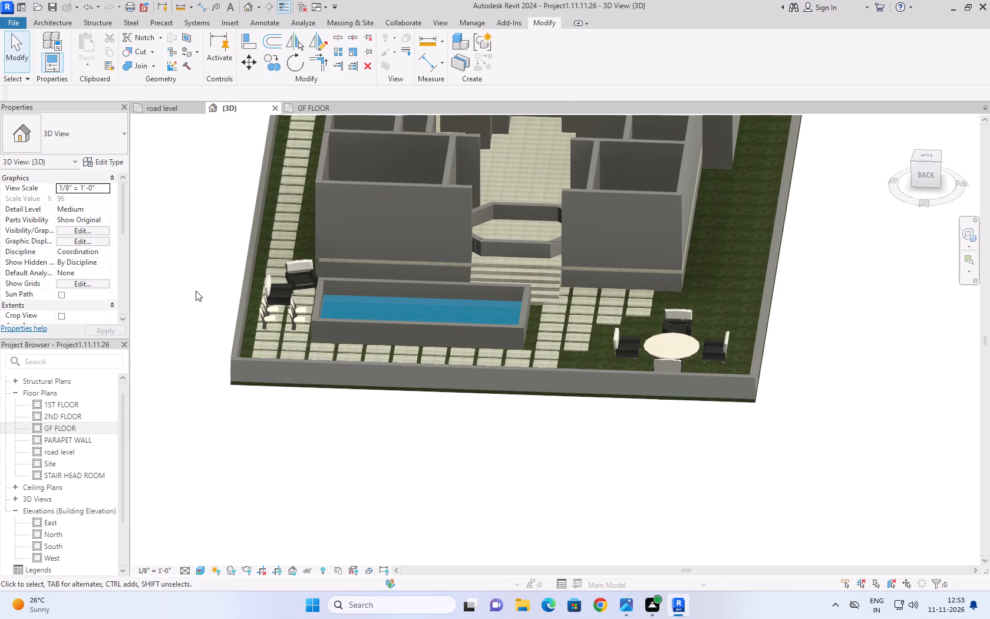
scroll(214, 306, "down", 5)
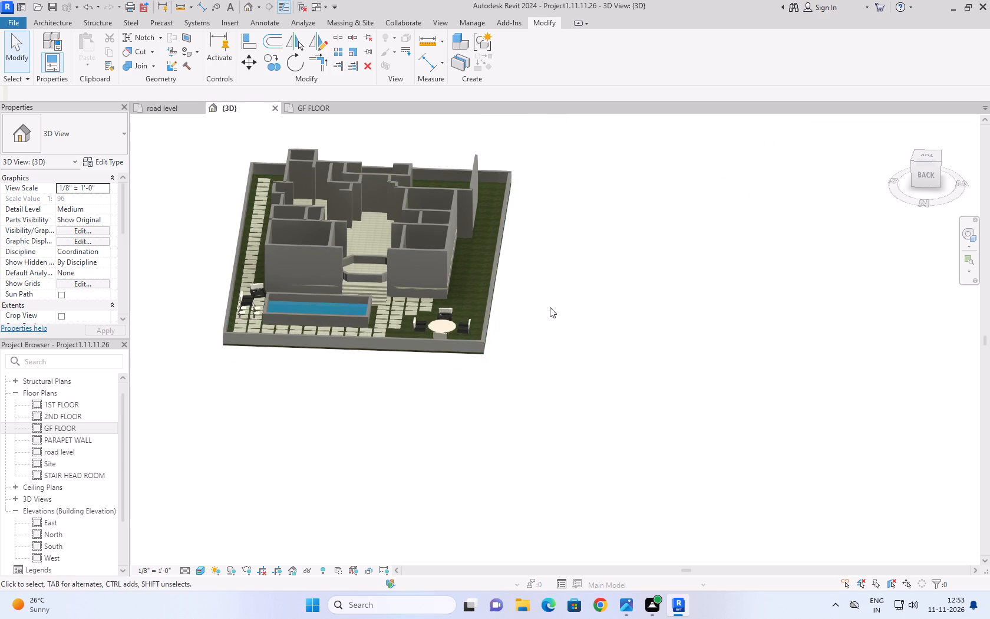
scroll(267, 331, "up", 8)
scroll(341, 415, "up", 1)
middle_click_drag(341, 415, 290, 548)
scroll(210, 367, "up", 5)
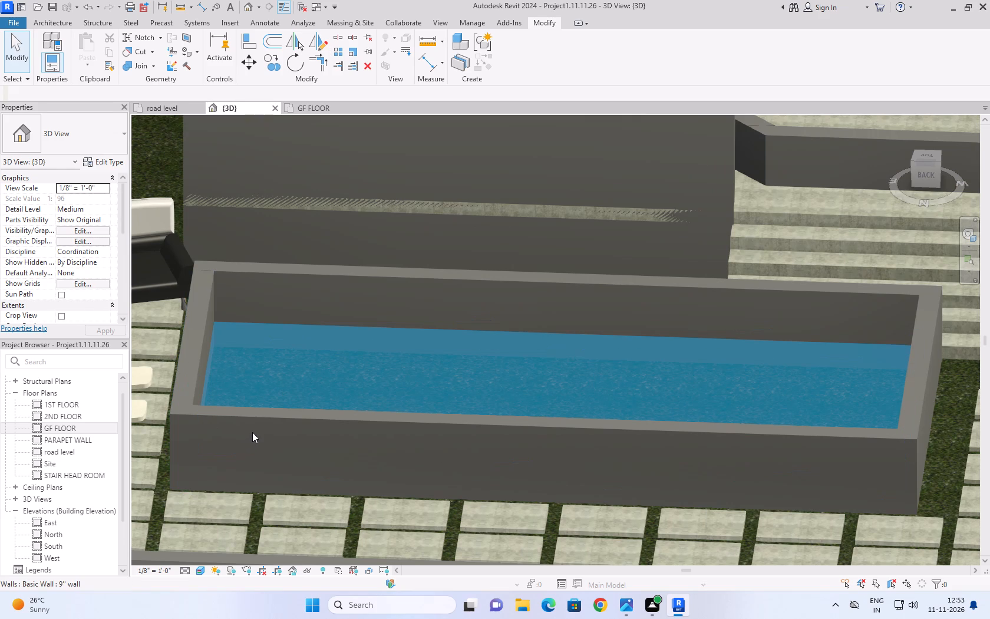
Examine the pool, deck and surrounding paving in the reference image beside the road level plan.
left_click(163, 109)
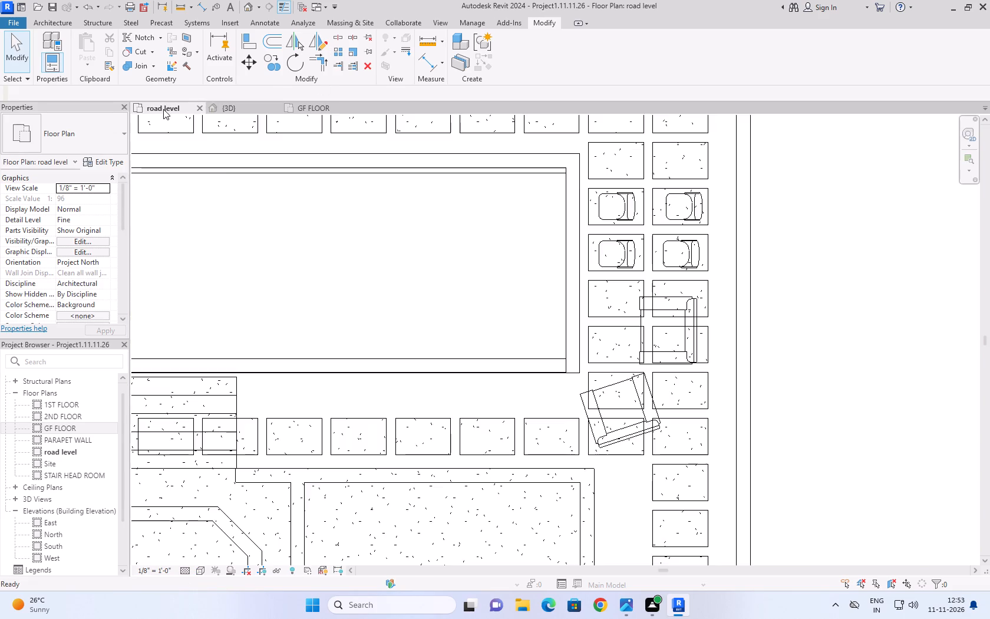
scroll(394, 415, "down", 17)
scroll(283, 427, "up", 6)
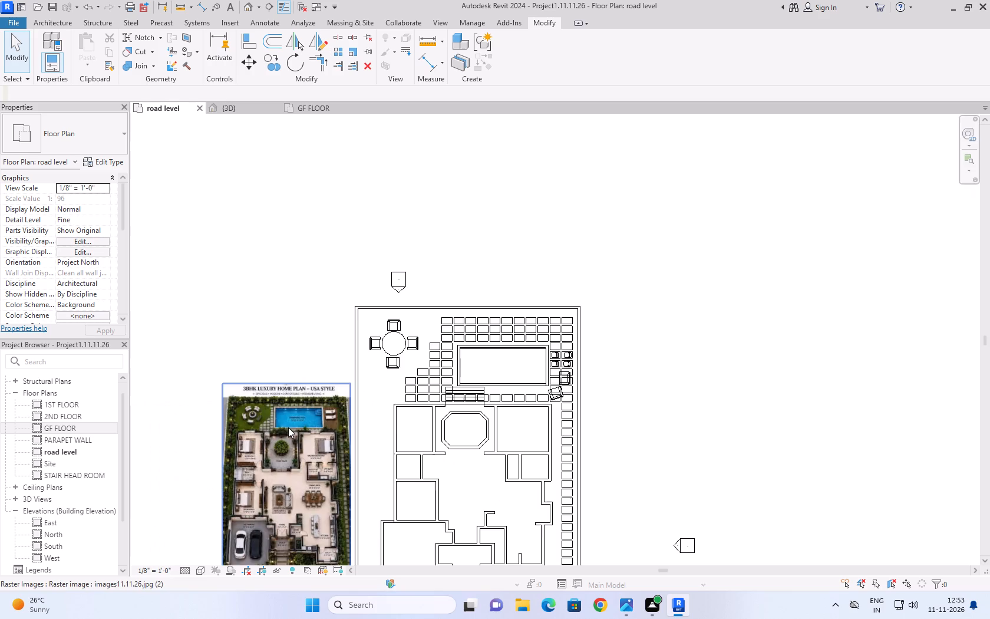
scroll(288, 427, "up", 11)
middle_click(289, 428)
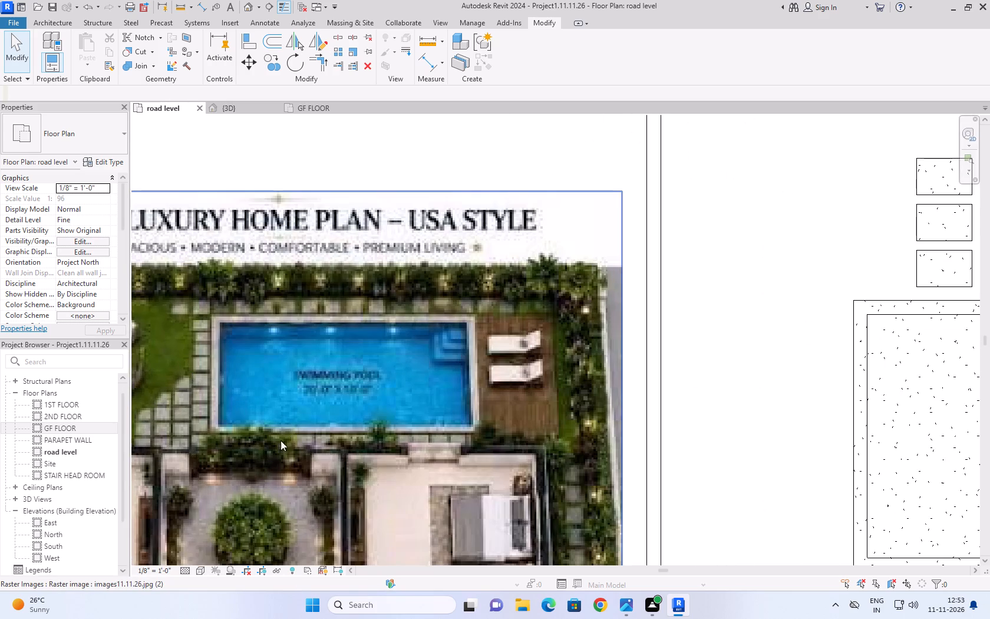
scroll(305, 385, "down", 5)
scroll(358, 417, "up", 3)
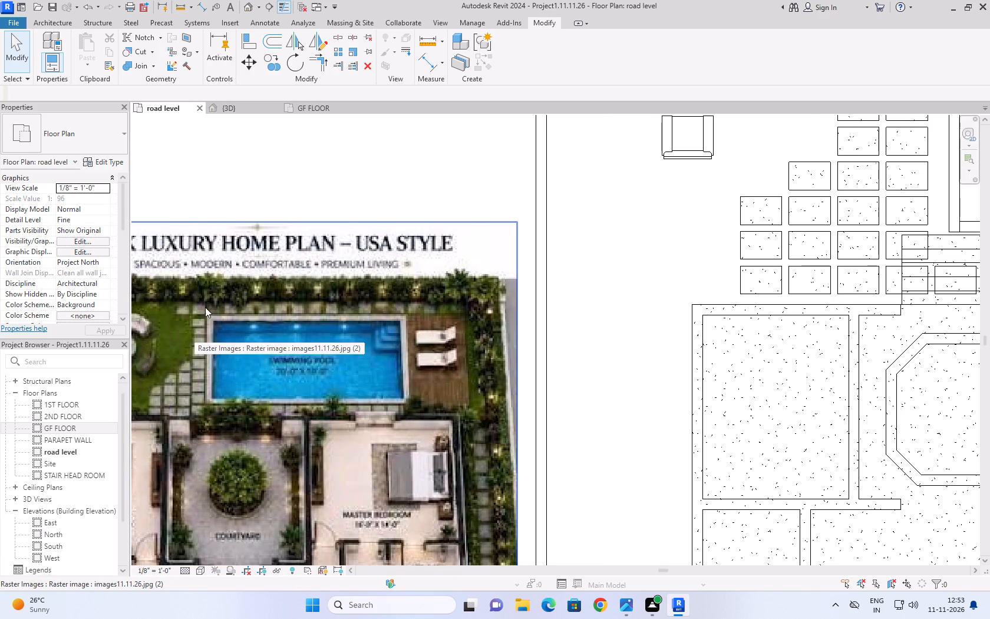
In the 3D view, set the top constraint of the pool's end wall beside the chairs to Unconnected, with a height of 2'.
left_click(249, 113)
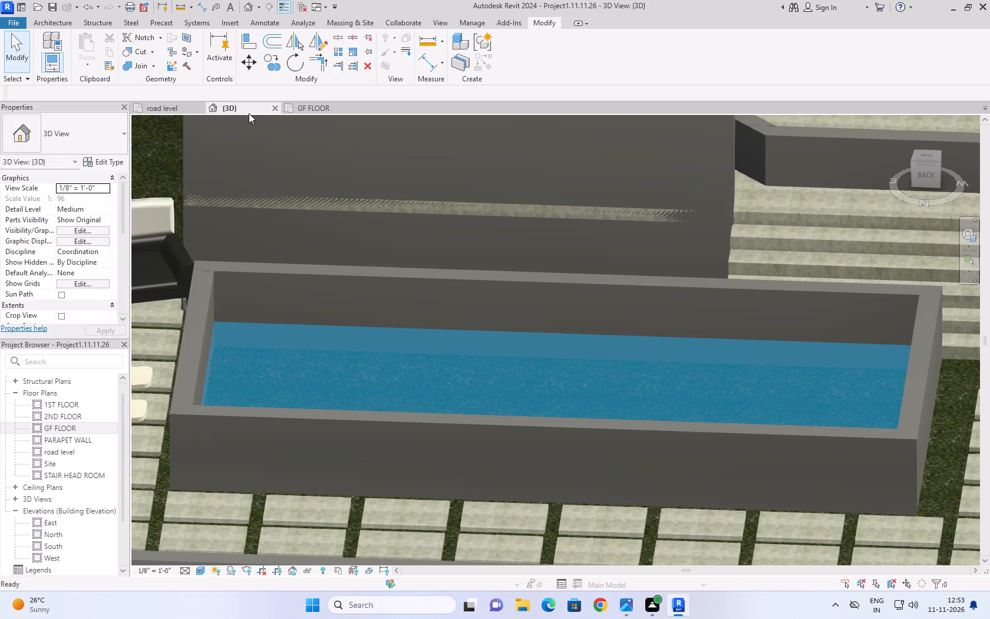
scroll(292, 288, "down", 7)
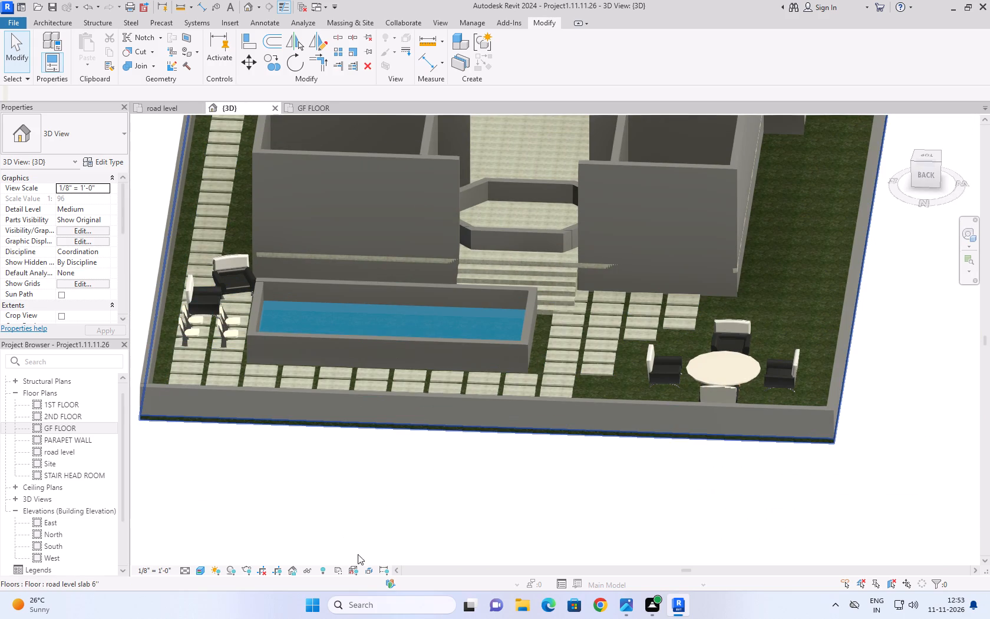
left_click(899, 124)
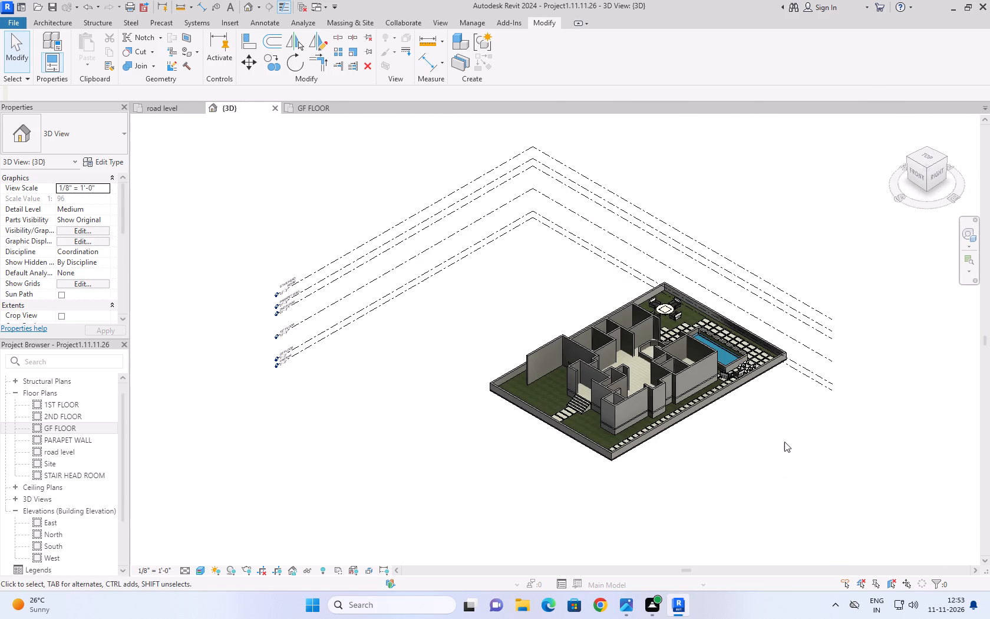
scroll(794, 366, "up", 11)
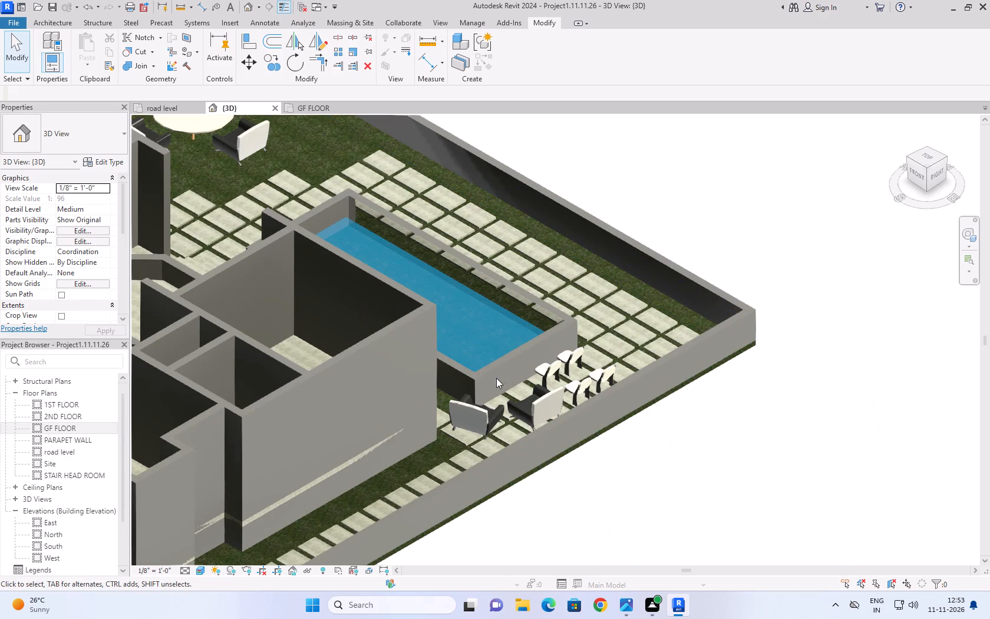
left_click(517, 358)
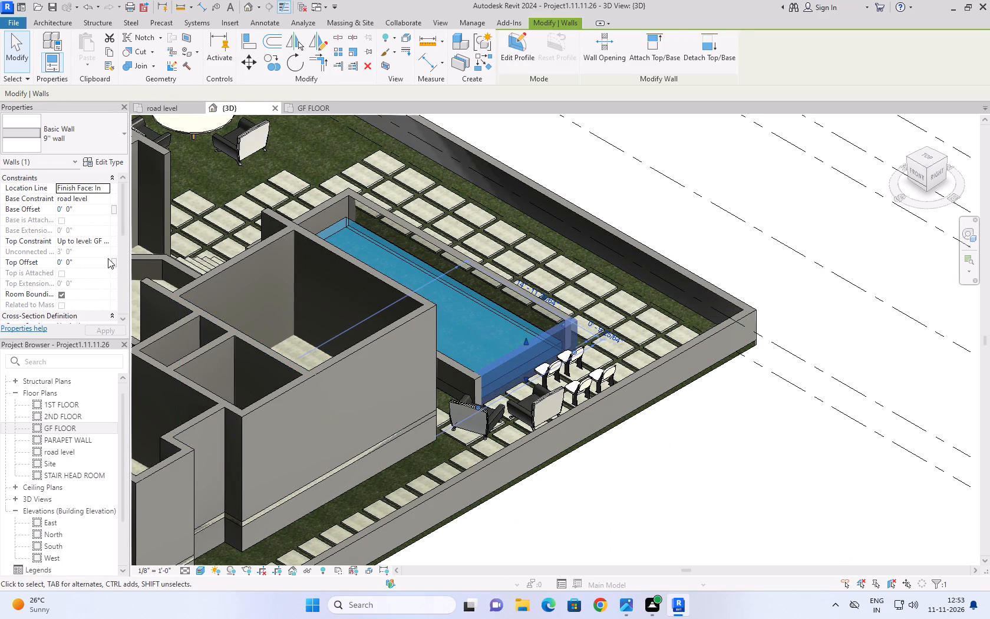
left_click(101, 238)
scroll(107, 256, "up", 3)
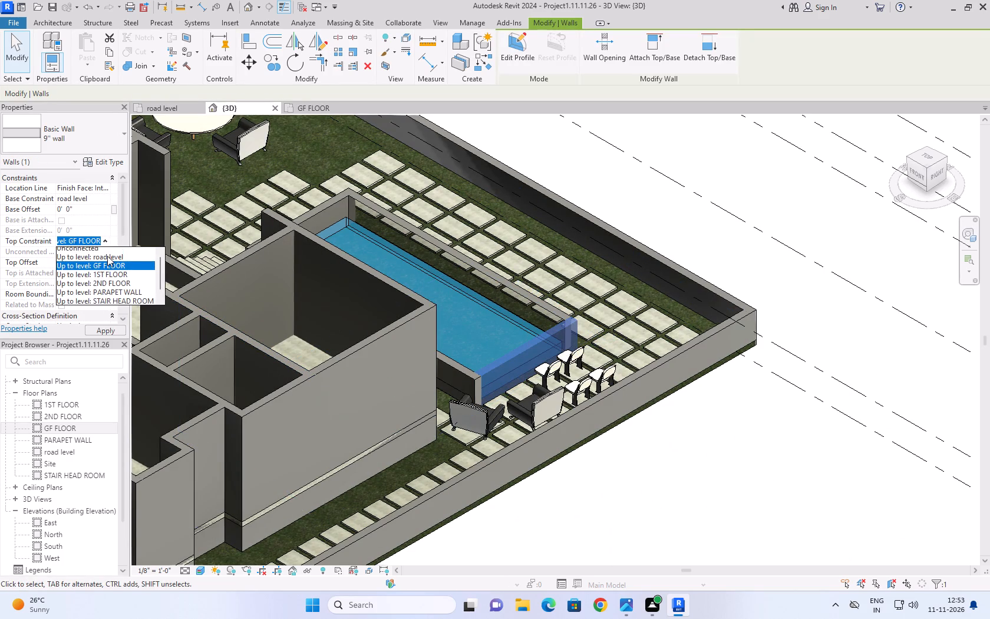
left_click(105, 251)
left_click(97, 251)
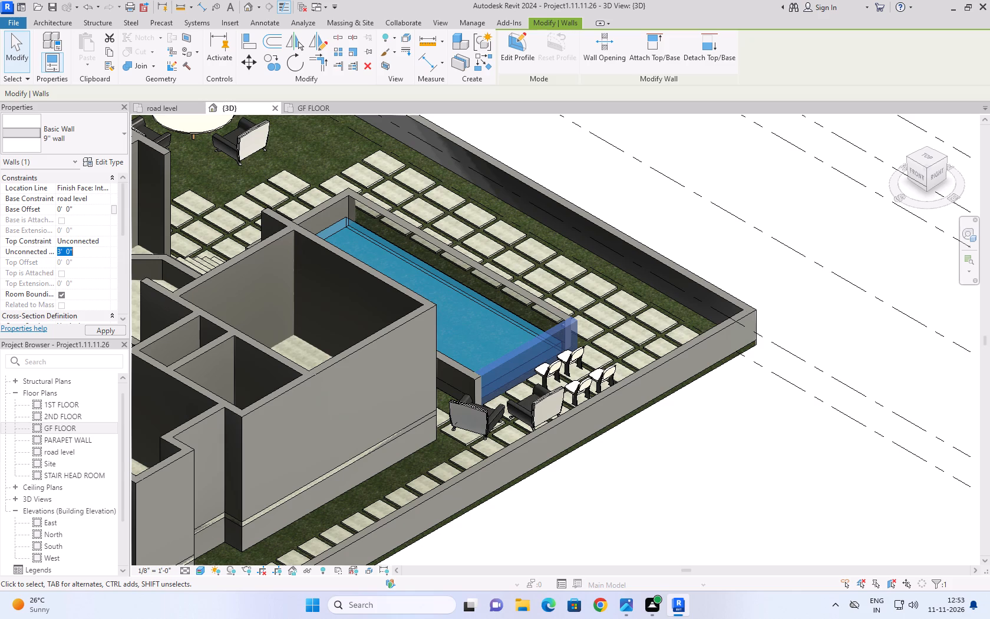
type("2'")
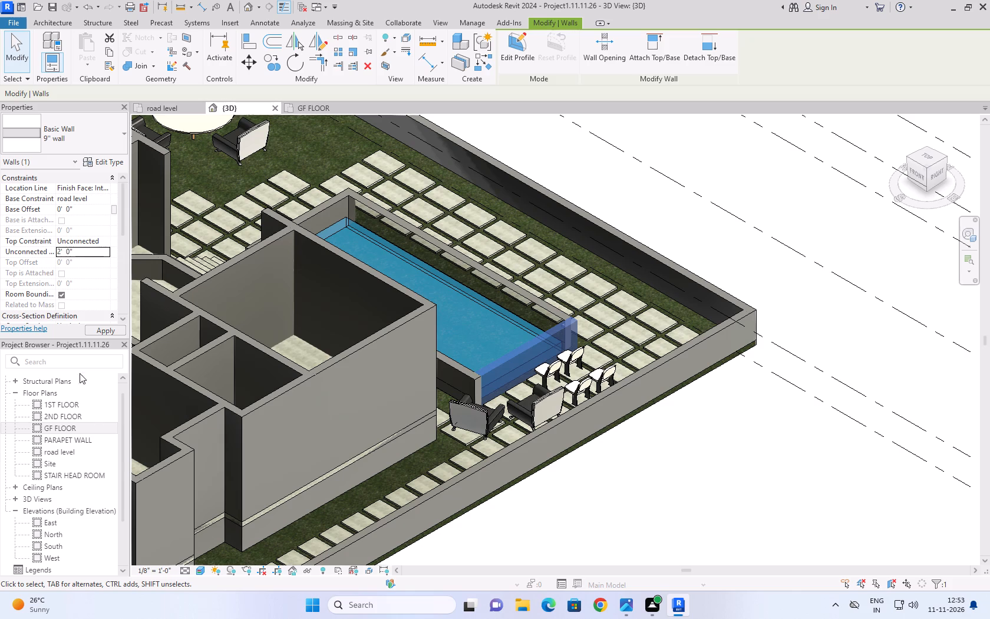
left_click(697, 494)
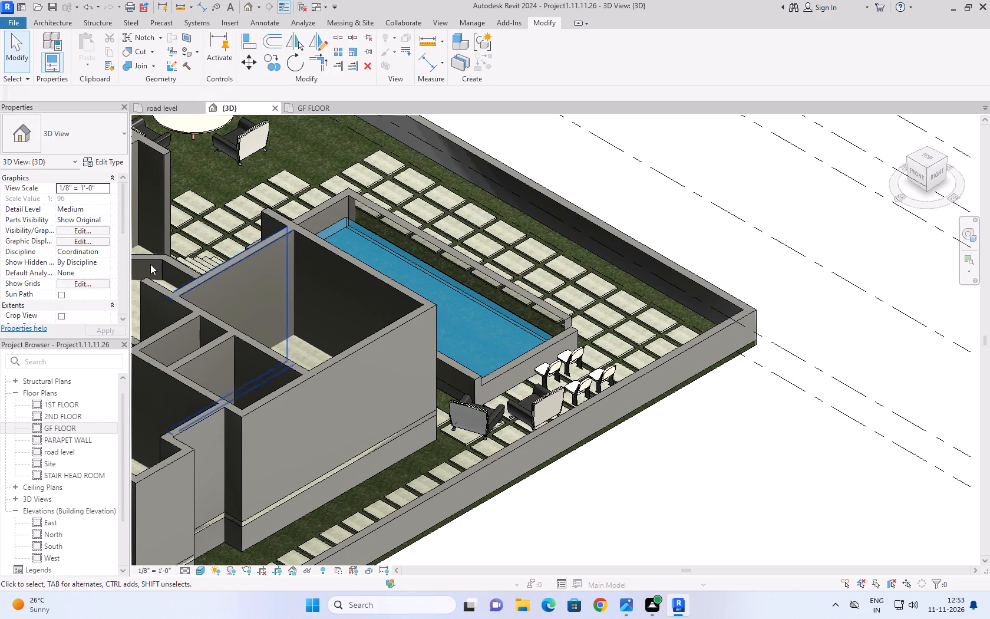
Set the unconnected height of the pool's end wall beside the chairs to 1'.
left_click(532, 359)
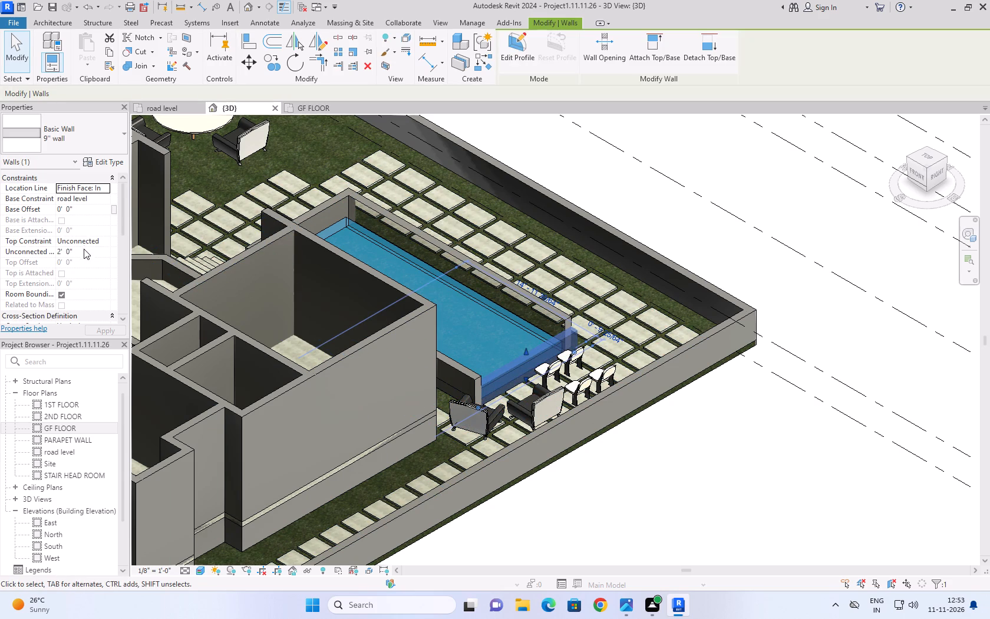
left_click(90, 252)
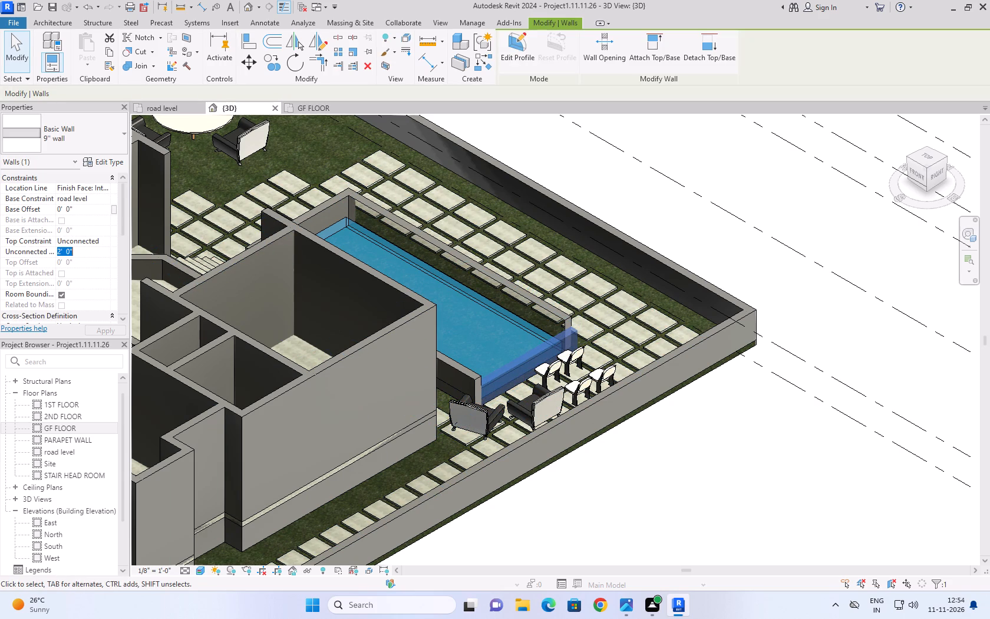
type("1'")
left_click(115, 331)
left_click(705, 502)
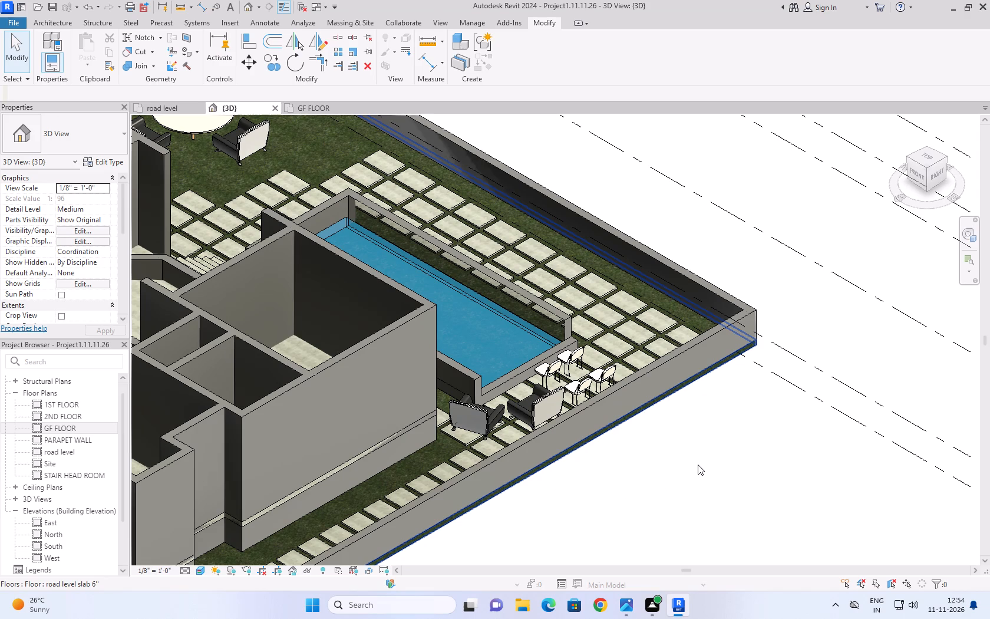
Set the unconnected height of the pool's end wall beside the chairs to 6".
left_click(494, 383)
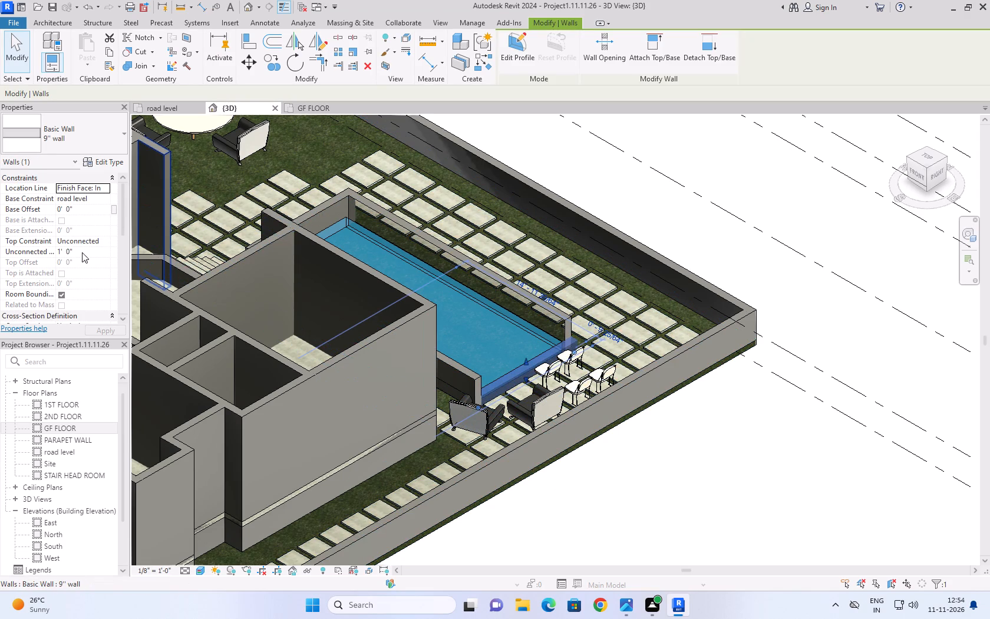
left_click(82, 252)
key("6")
type("''")
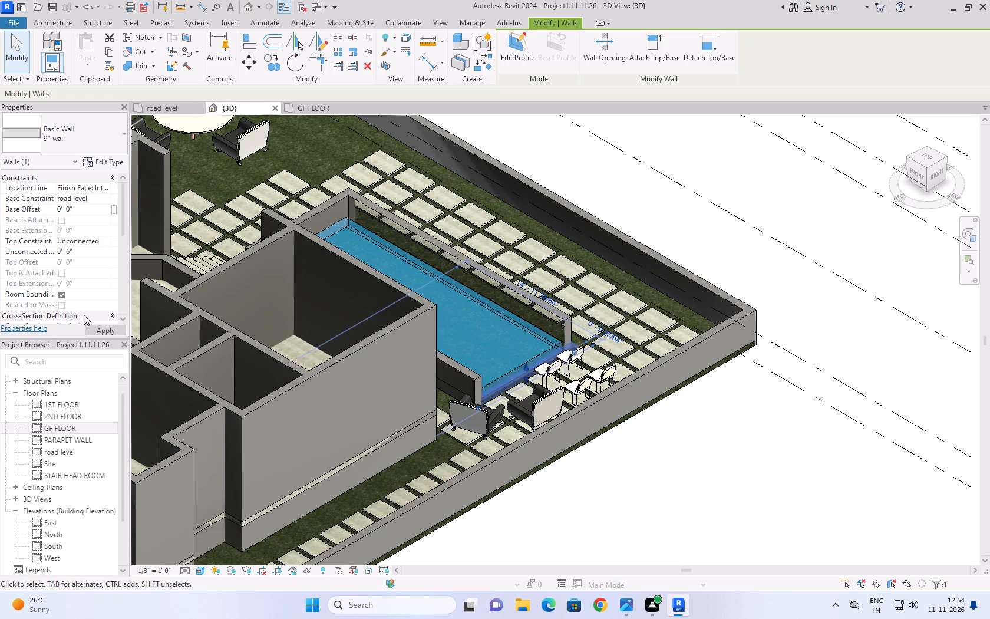
left_click(702, 501)
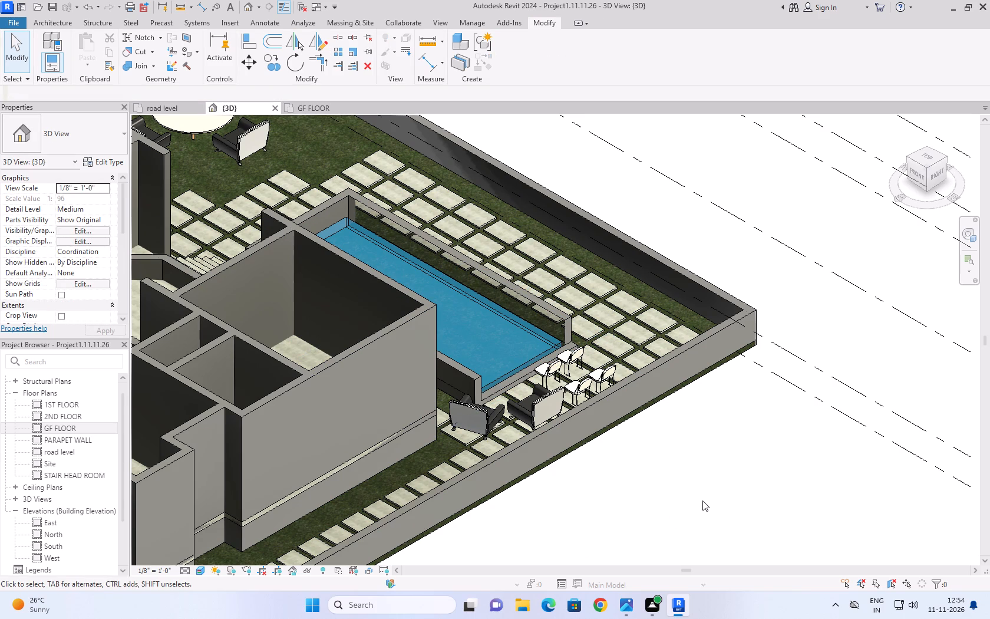
Examine the lowered pool end wall, the poolside chairs and the surrounding paving from several angles in the 3D view.
scroll(556, 367, "up", 9)
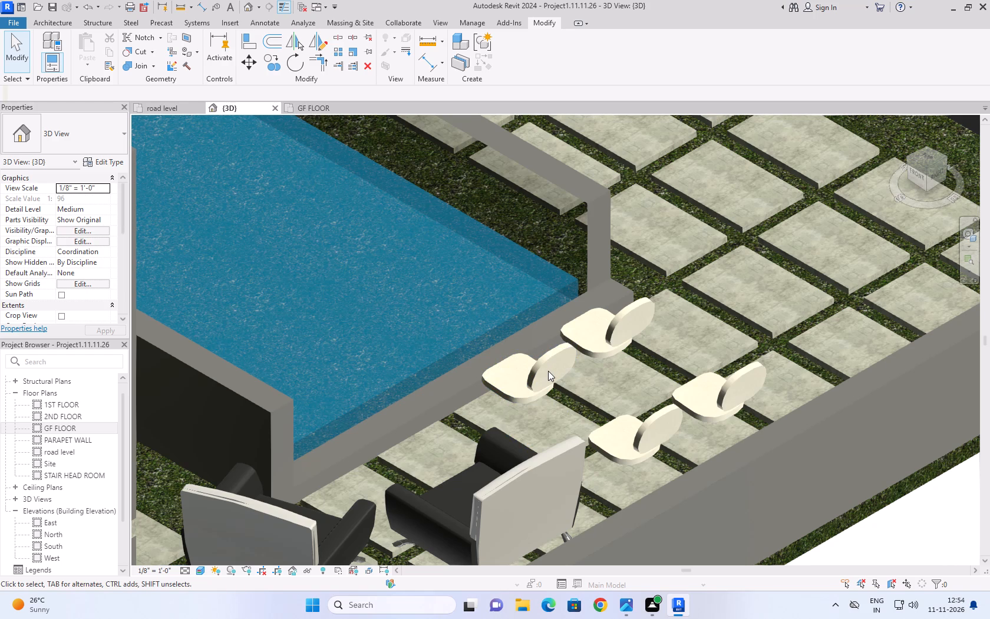
scroll(796, 392, "down", 5)
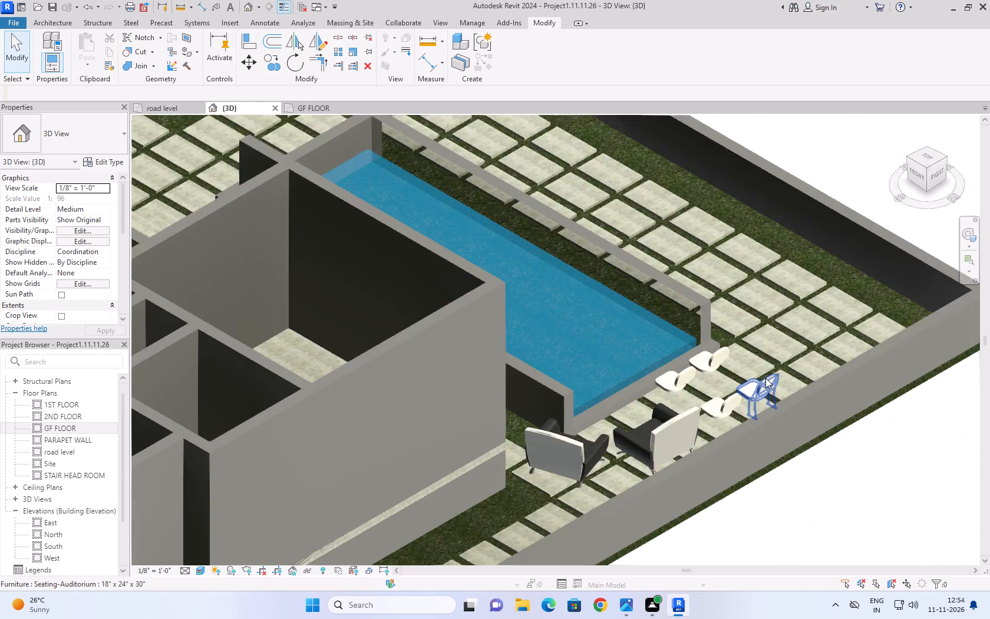
scroll(765, 378, "down", 6)
left_click(816, 466)
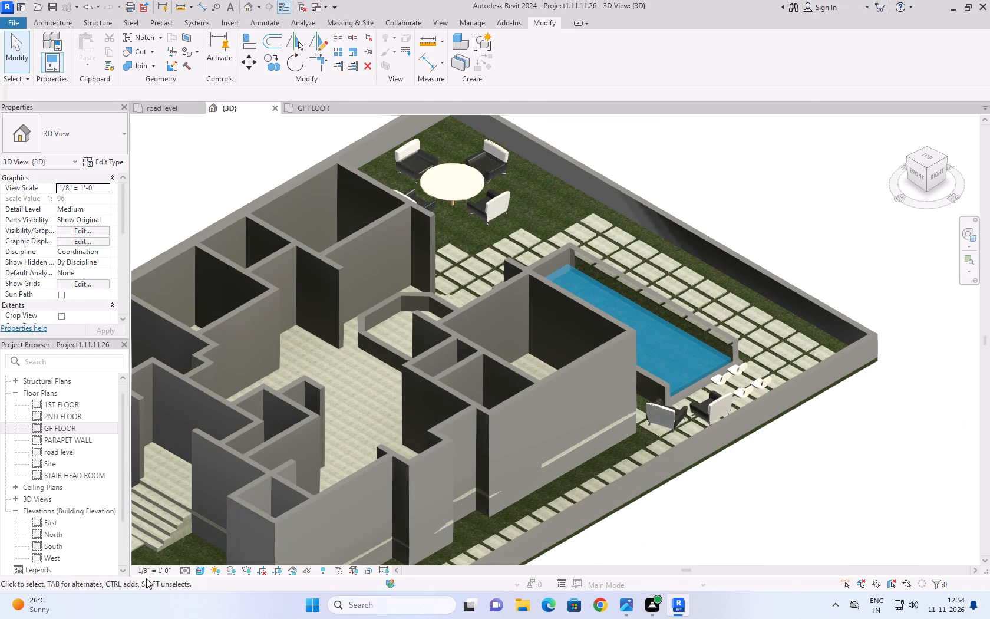
left_click(198, 564)
left_click(207, 568)
left_click(209, 557)
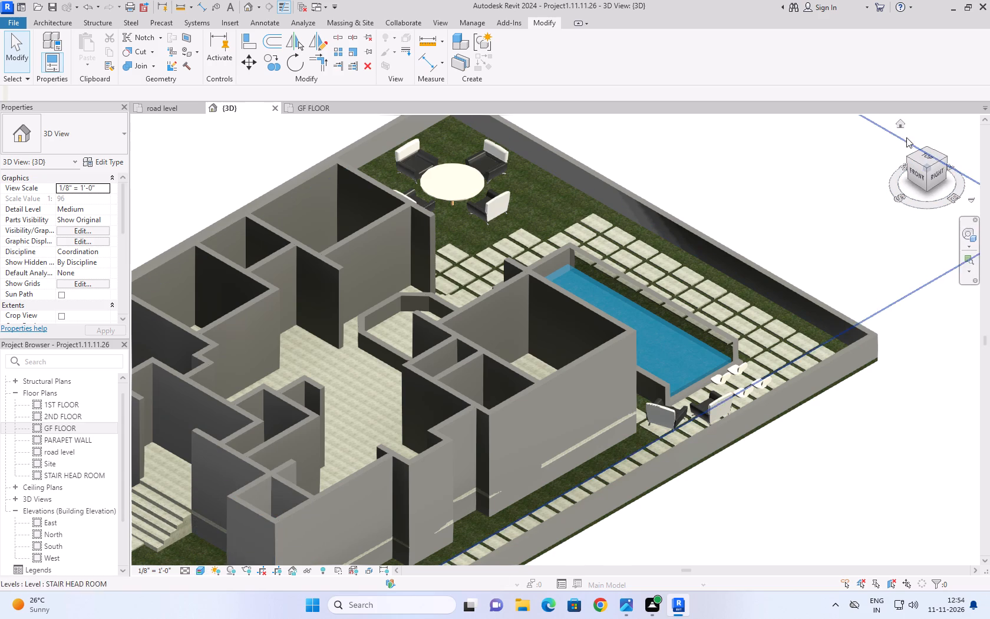
left_click(902, 121)
scroll(684, 373, "up", 7)
middle_click_drag(882, 393, 657, 472)
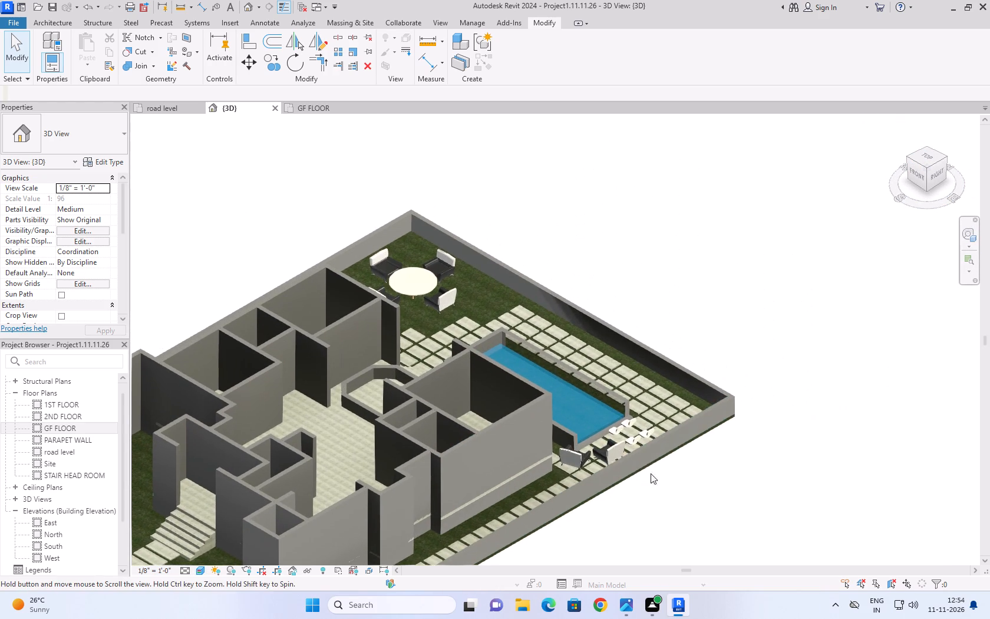
middle_click_drag(765, 329, 589, 406, "shift")
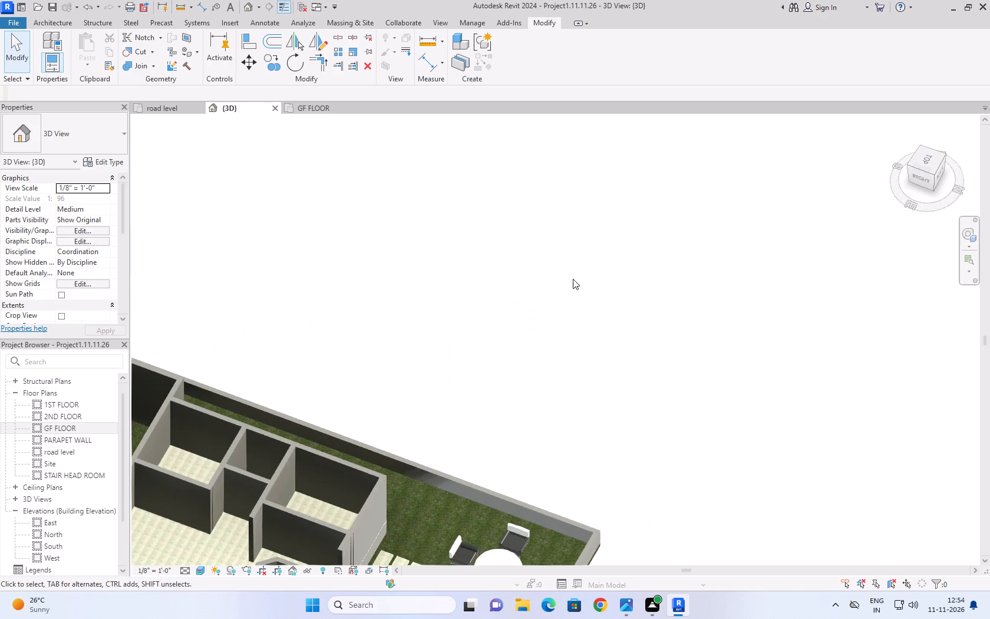
scroll(573, 279, "down", 8)
middle_click_drag(614, 399, 487, 460, "shift")
scroll(371, 474, "up", 1)
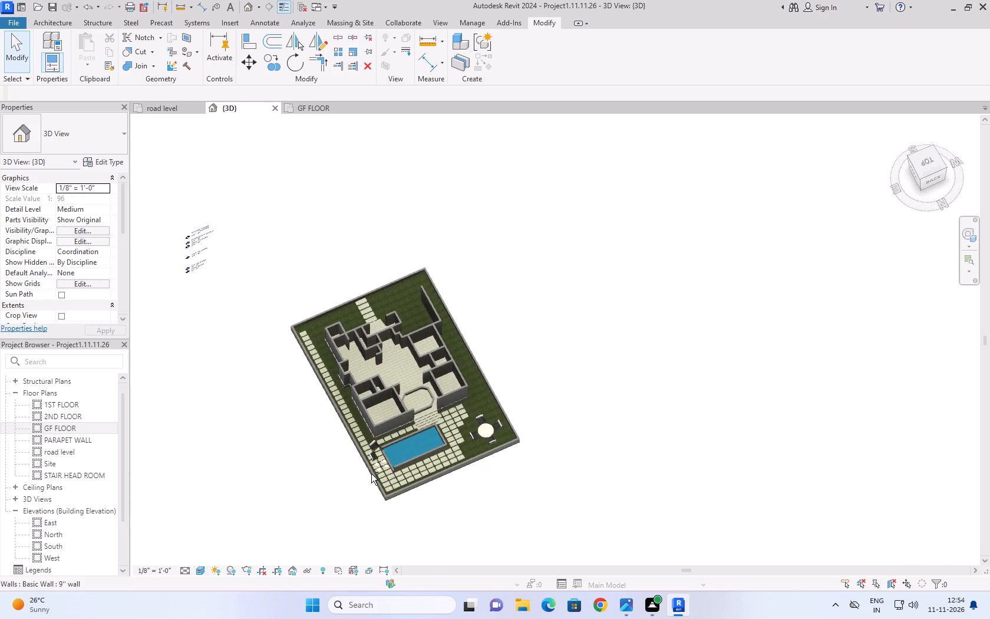
scroll(371, 474, "up", 12)
middle_click_drag(181, 424, 261, 389, "shift")
middle_click_drag(316, 355, 141, 420)
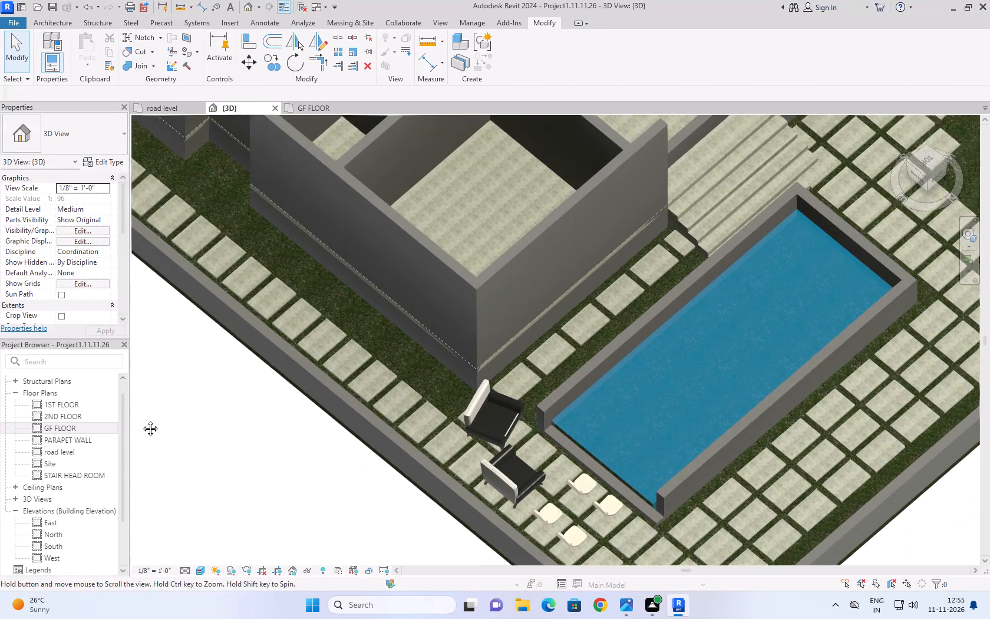
middle_click_drag(141, 420, 127, 422)
middle_click_drag(695, 520, 761, 445, "shift")
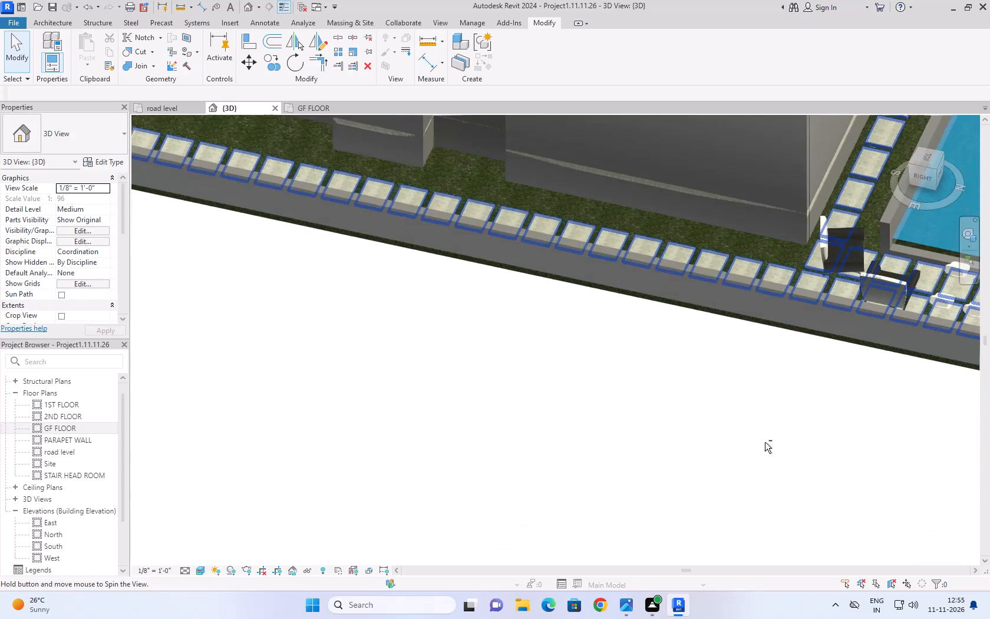
middle_click_drag(680, 441, 98, 499)
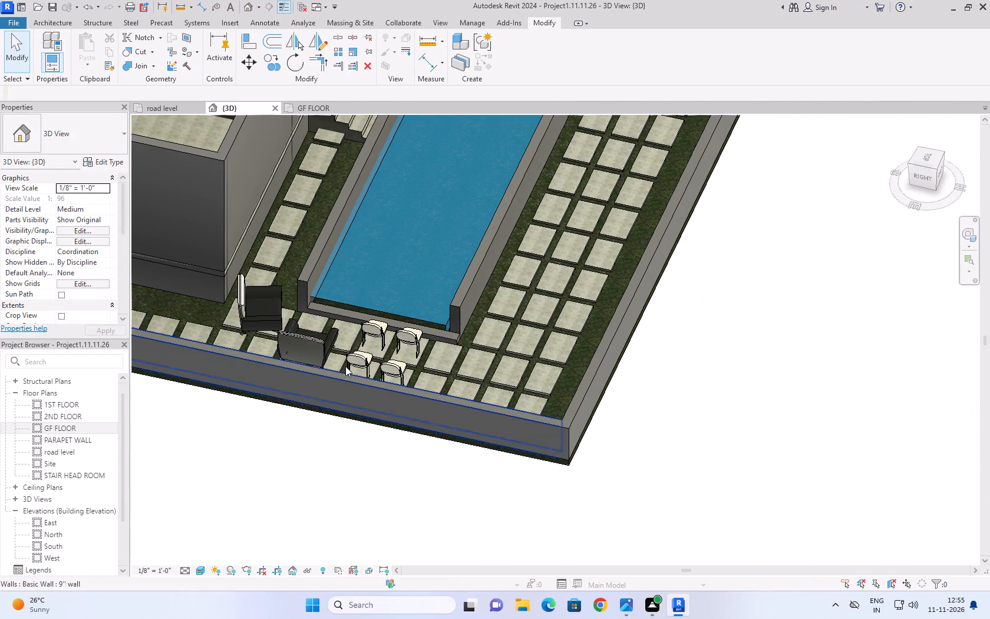
scroll(360, 285, "up", 1)
middle_click_drag(361, 285, 376, 541)
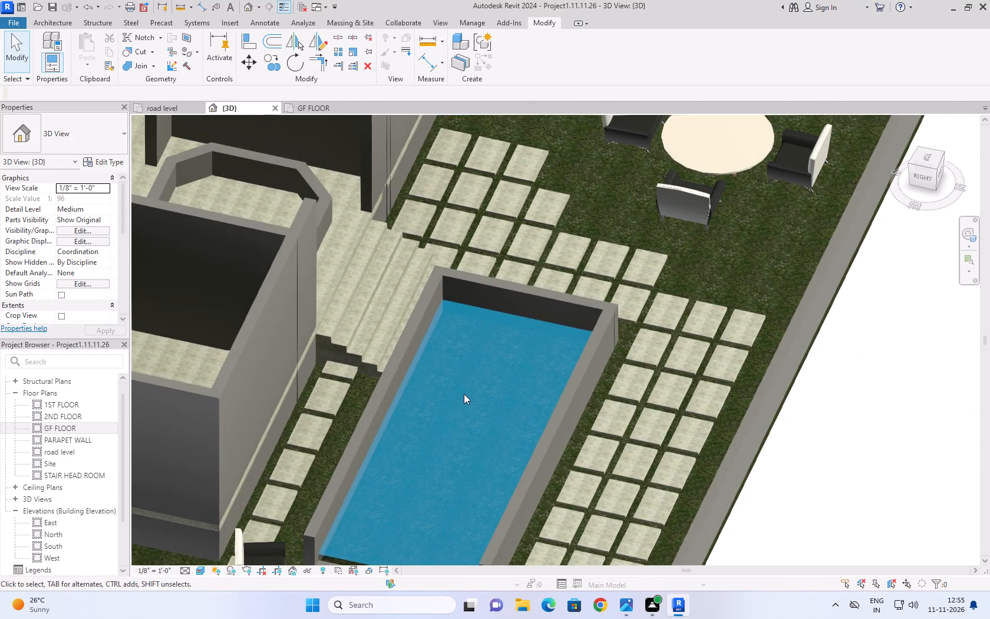
Set the top constraint of the pool's three remaining full-height walls, the two long sides and the far end, to Unconnected.
scroll(464, 393, "down", 7)
scroll(480, 439, "up", 2)
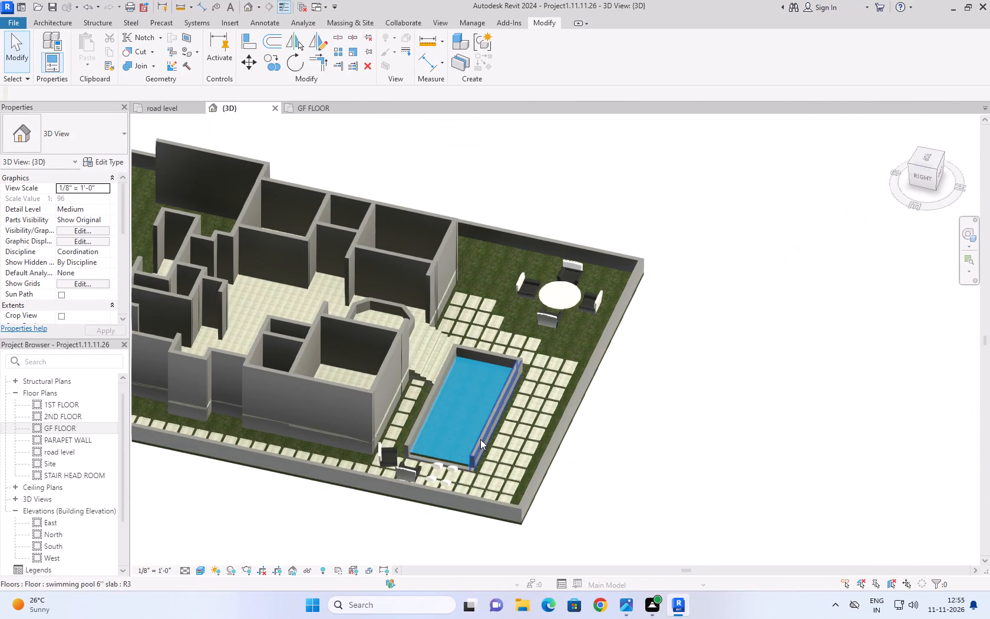
scroll(480, 439, "up", 8)
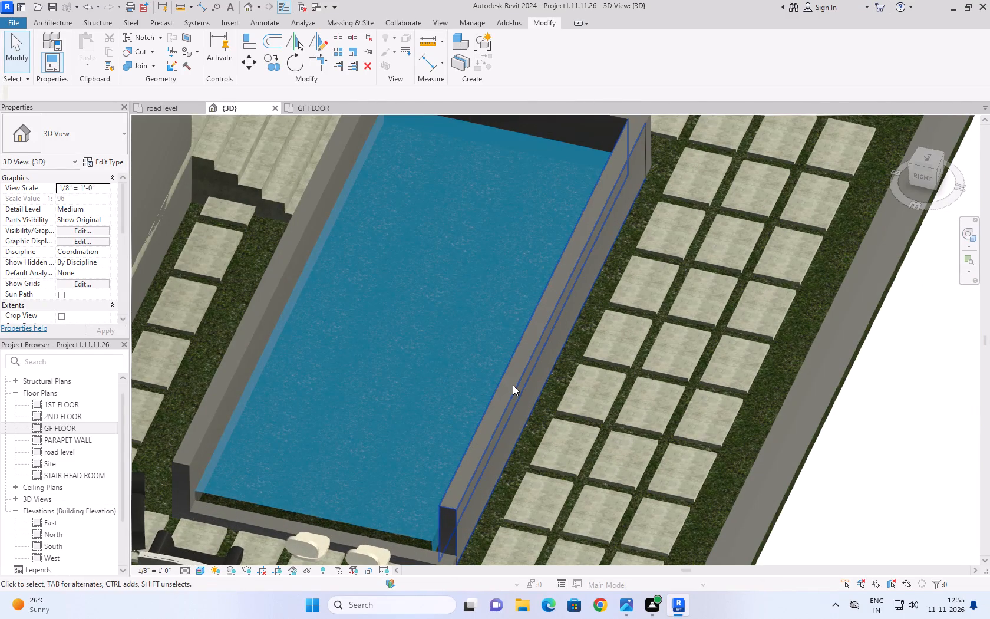
left_click(513, 385)
left_click(237, 373, "ctrl")
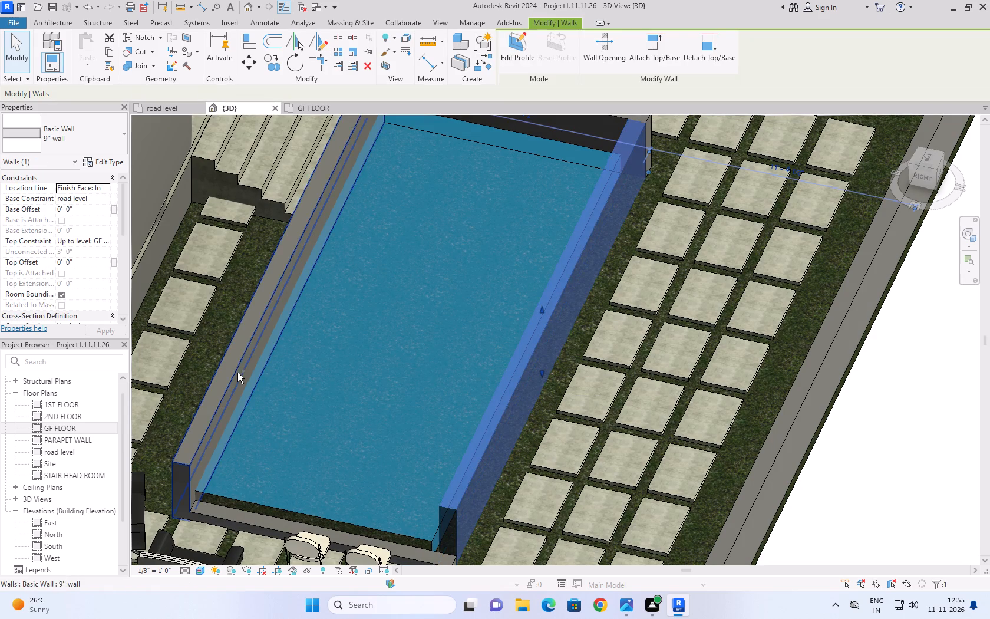
scroll(333, 439, "down", 6)
left_click(427, 286, "ctrl")
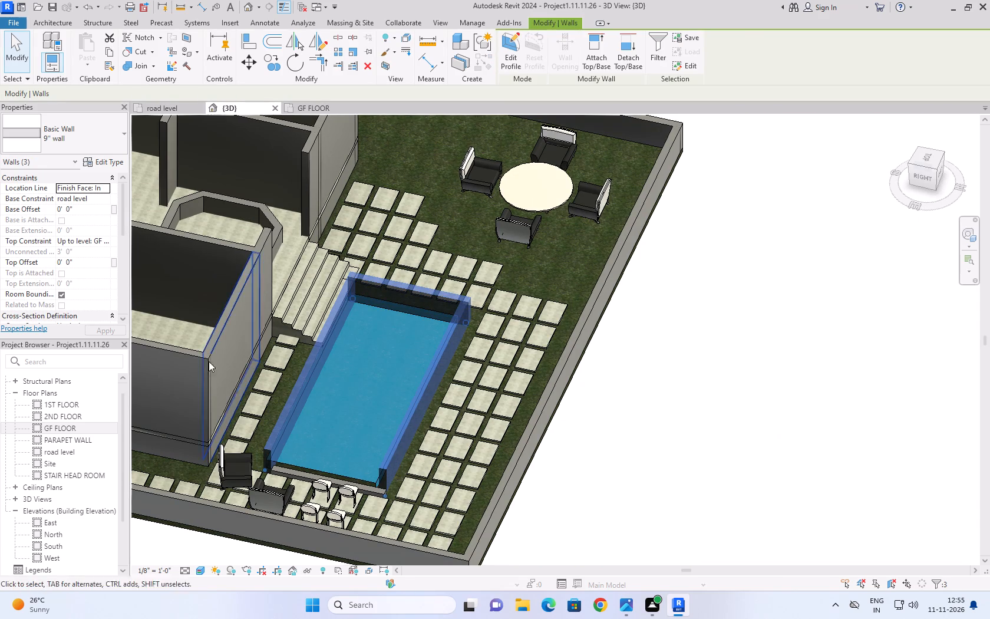
left_click(106, 242)
left_click(104, 253)
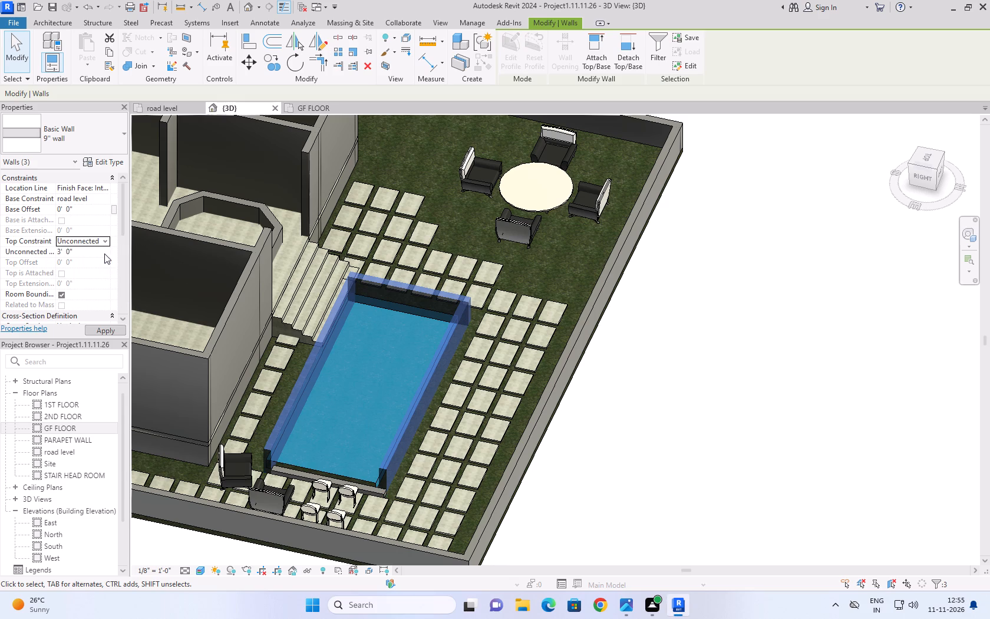
Set the unconnected height of the three selected pool walls to 6".
left_click(90, 246)
left_click(93, 251)
key("1")
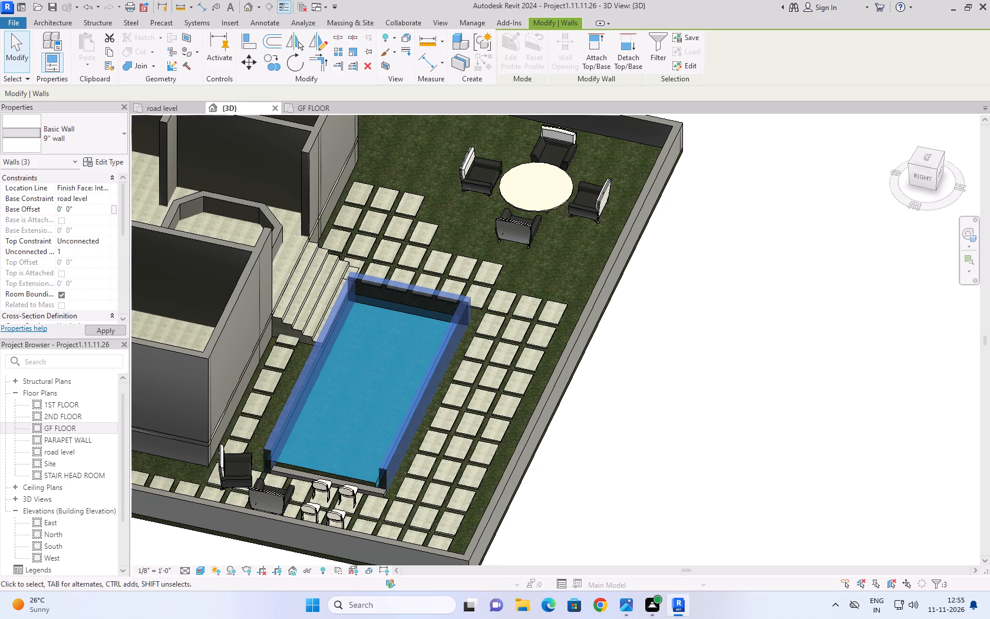
key("BackSpace")
type("6''")
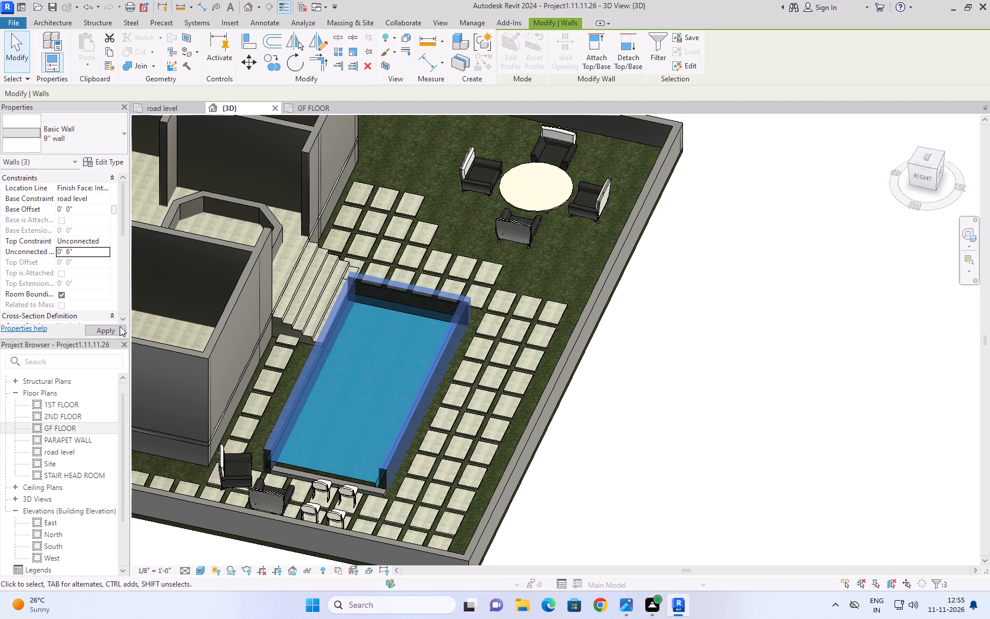
left_click(114, 329)
left_click(771, 397)
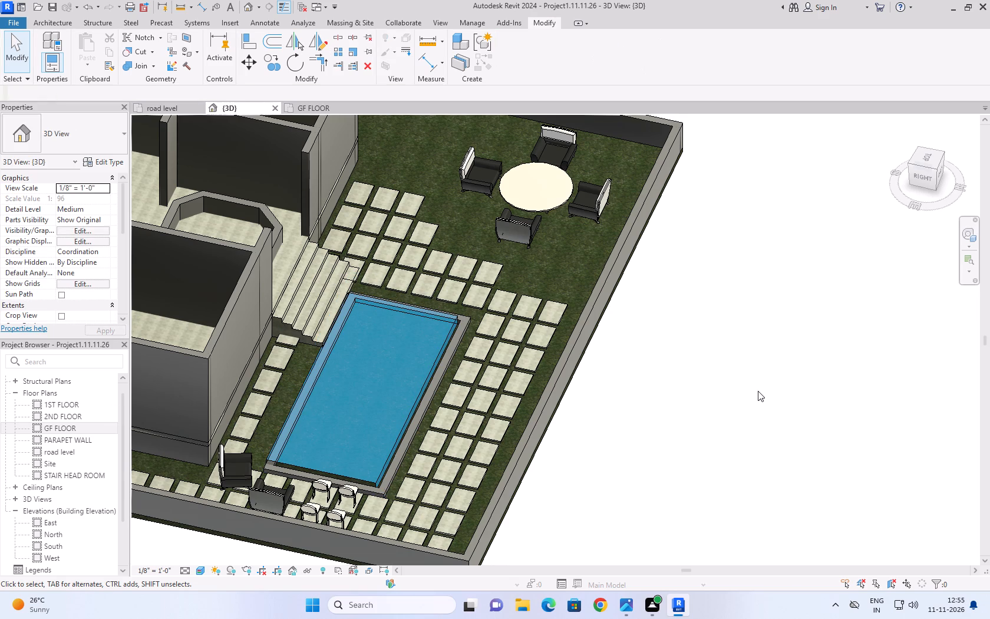
left_click(727, 399)
Set the swimming pool slab's height offset from the road level to 6", accepting the floor overlap.
left_click(412, 395)
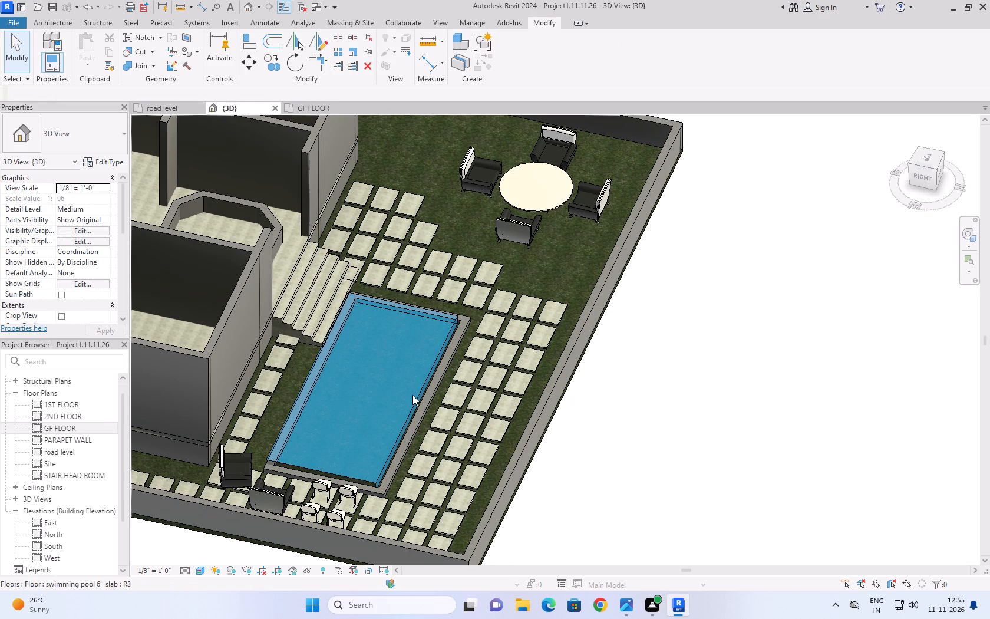
left_click(417, 396)
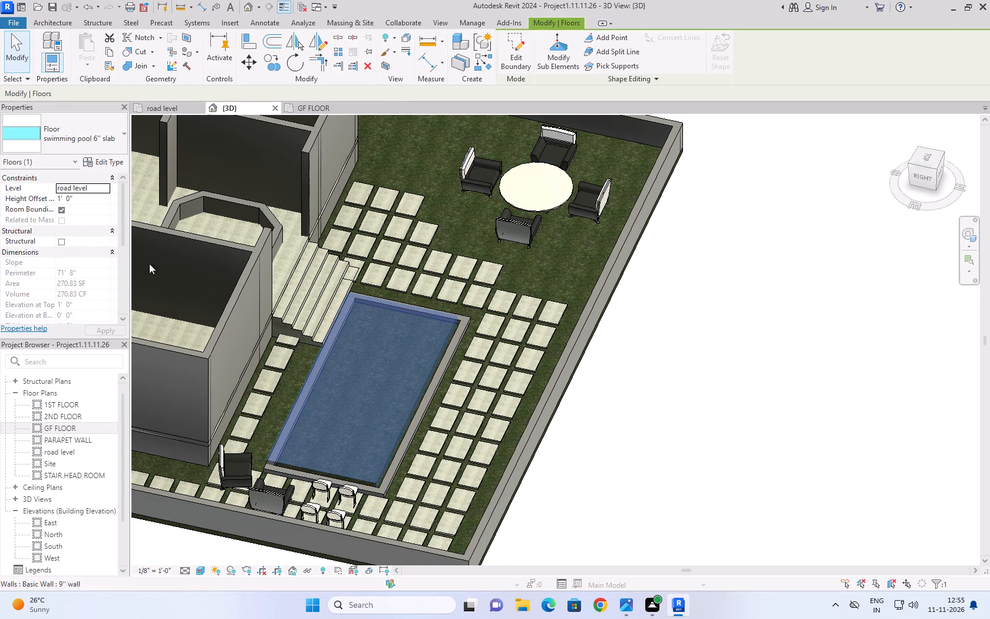
left_click(95, 198)
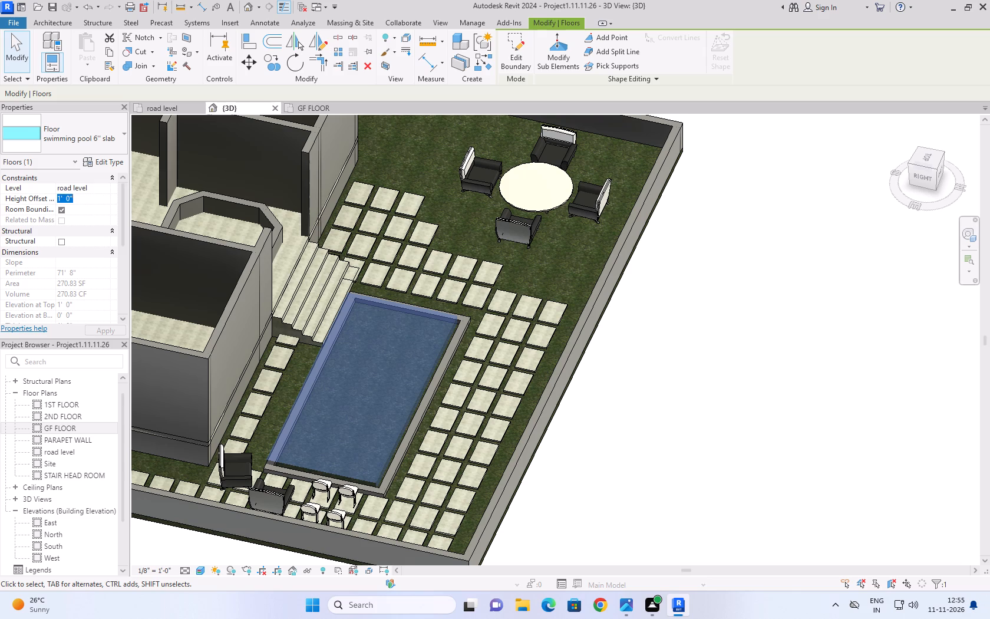
type("6''")
key("Return")
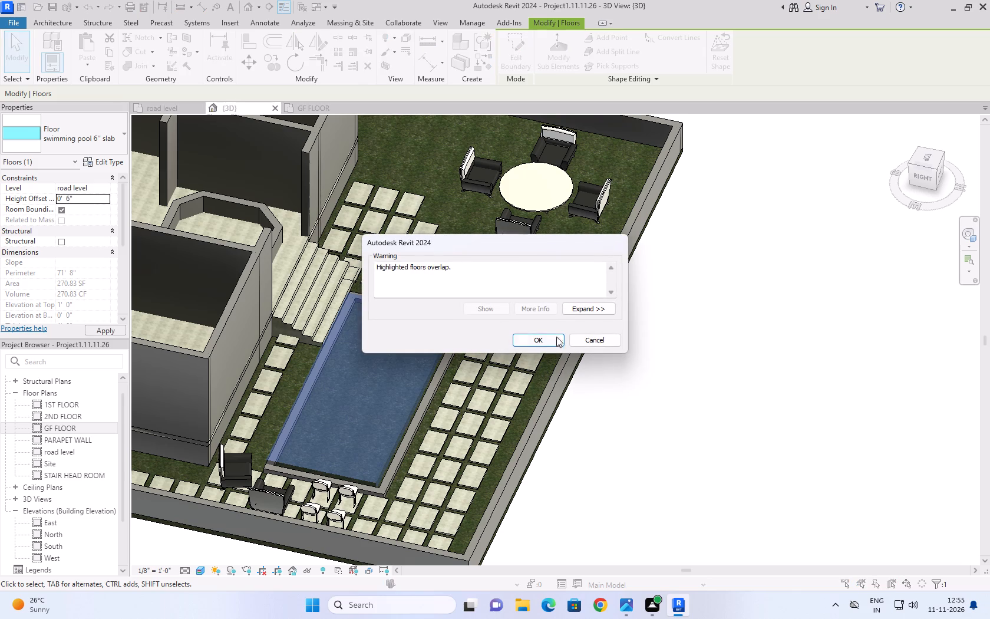
left_click(564, 335)
left_click(641, 360)
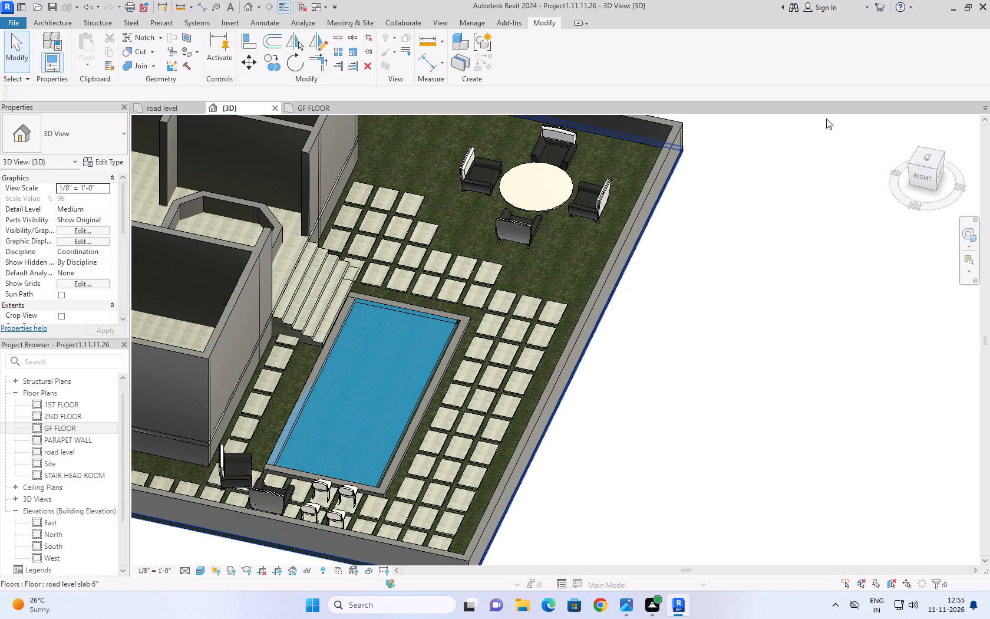
Return the 3D view to its home orientation and examine the whole house with its garden, pool and paving.
left_click(901, 123)
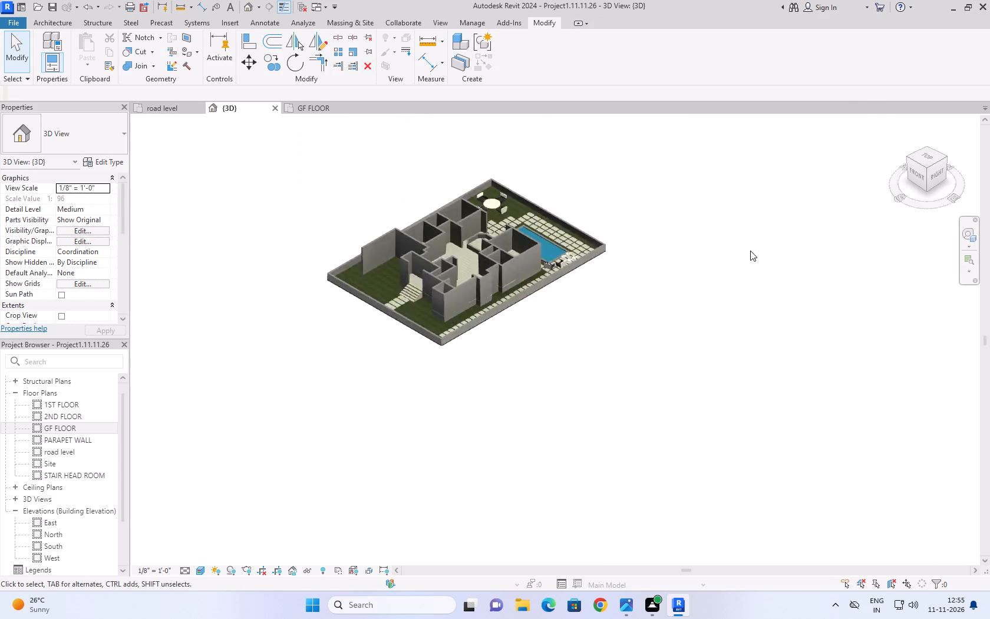
scroll(757, 368, "up", 7)
left_click(781, 480)
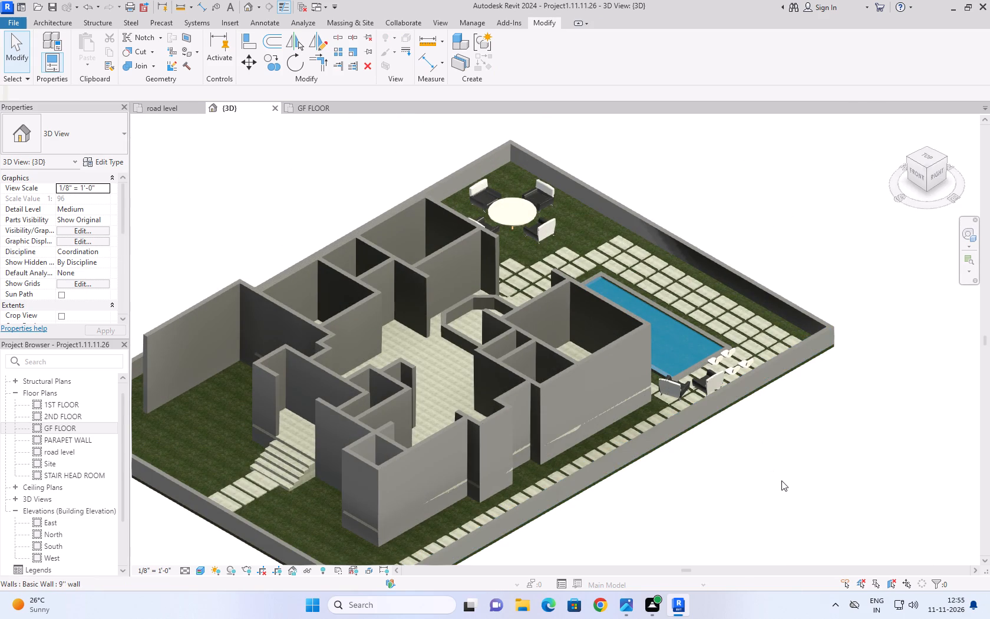
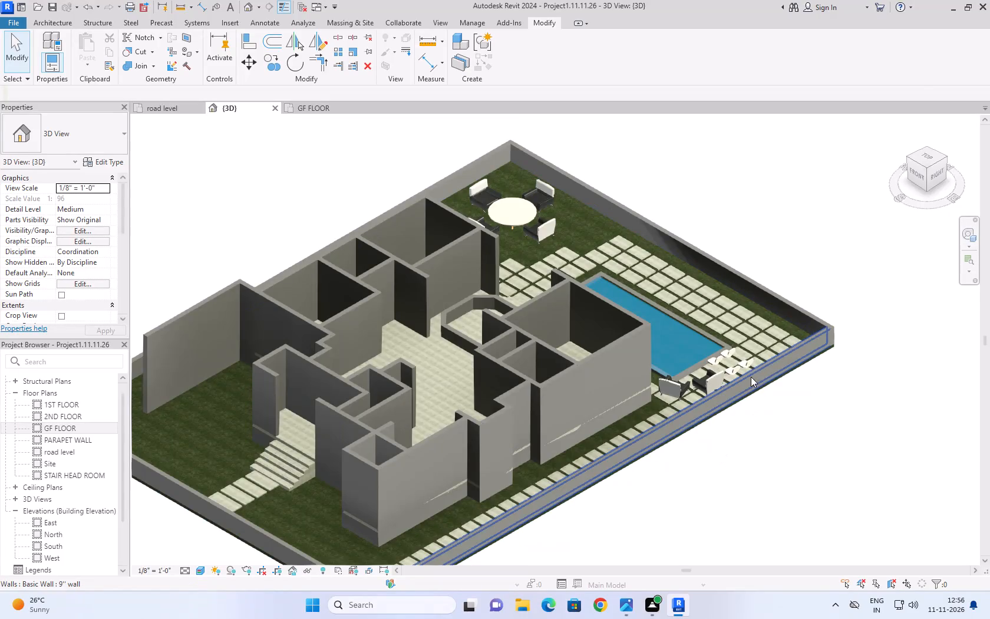
Examine the whole house model, its front steps, the stone paving and the poolside chairs in the 3D view.
scroll(803, 453, "up", 4)
scroll(800, 405, "down", 8)
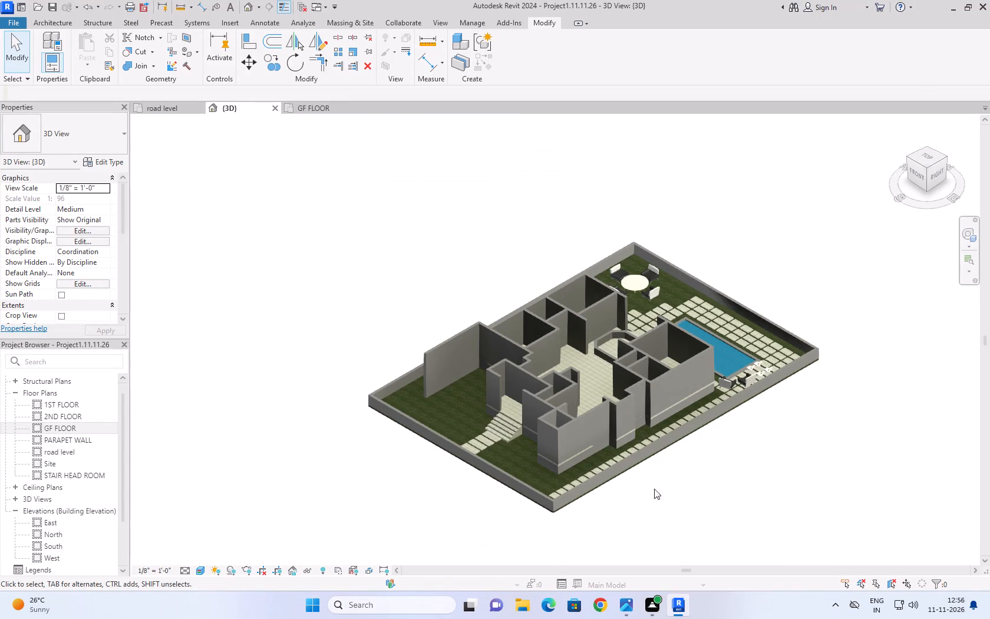
scroll(506, 430, "up", 10)
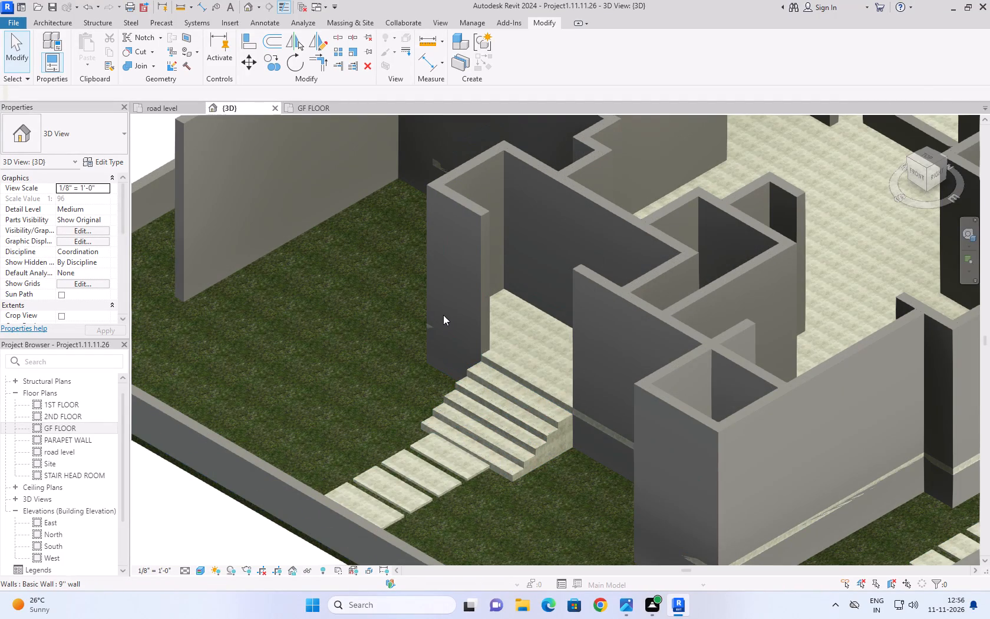
scroll(372, 376, "down", 8)
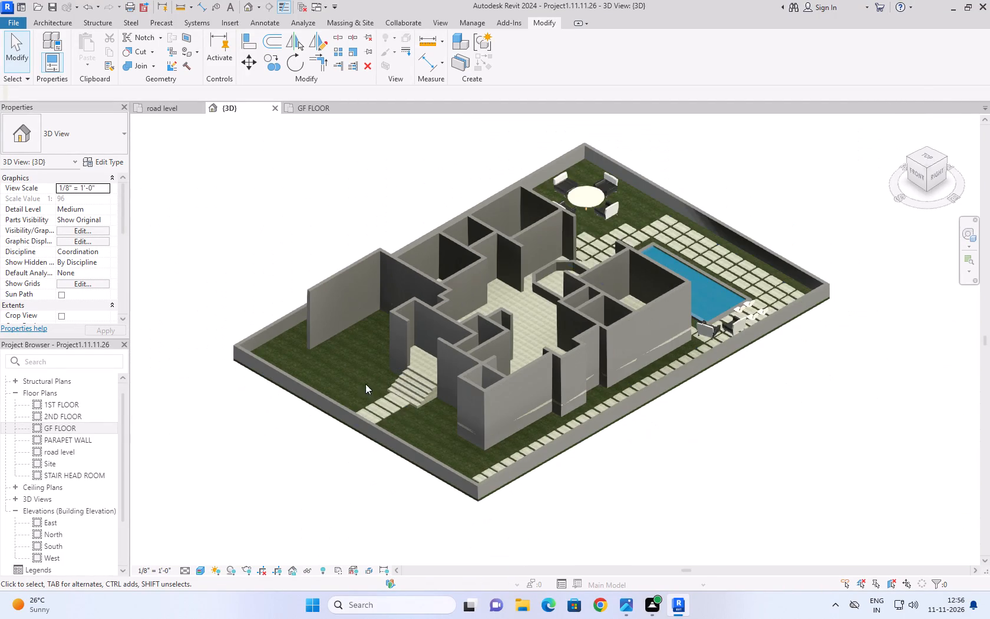
left_click(656, 373)
left_click(826, 401)
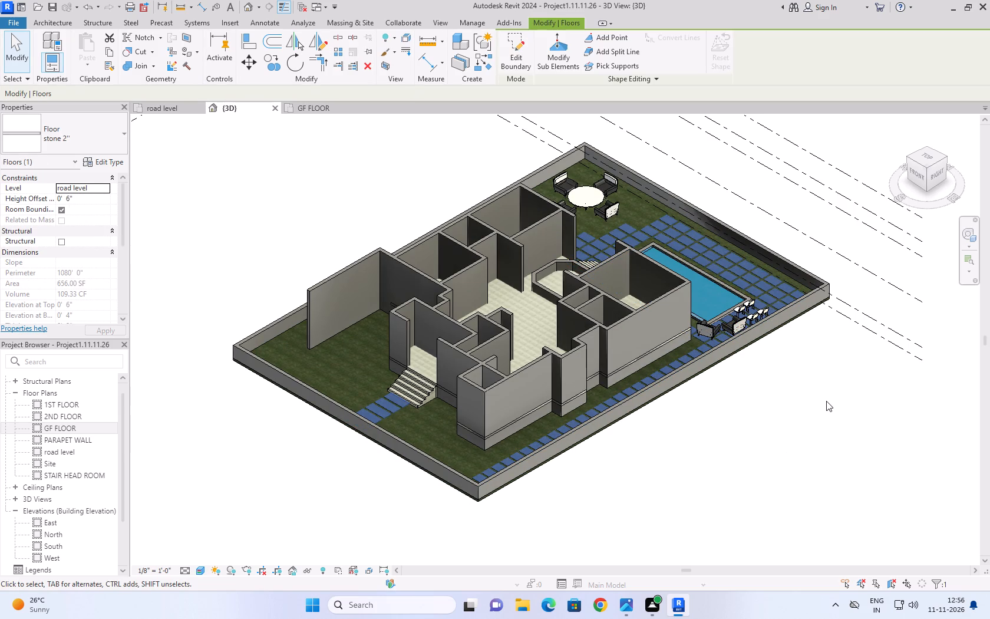
scroll(786, 315, "up", 6)
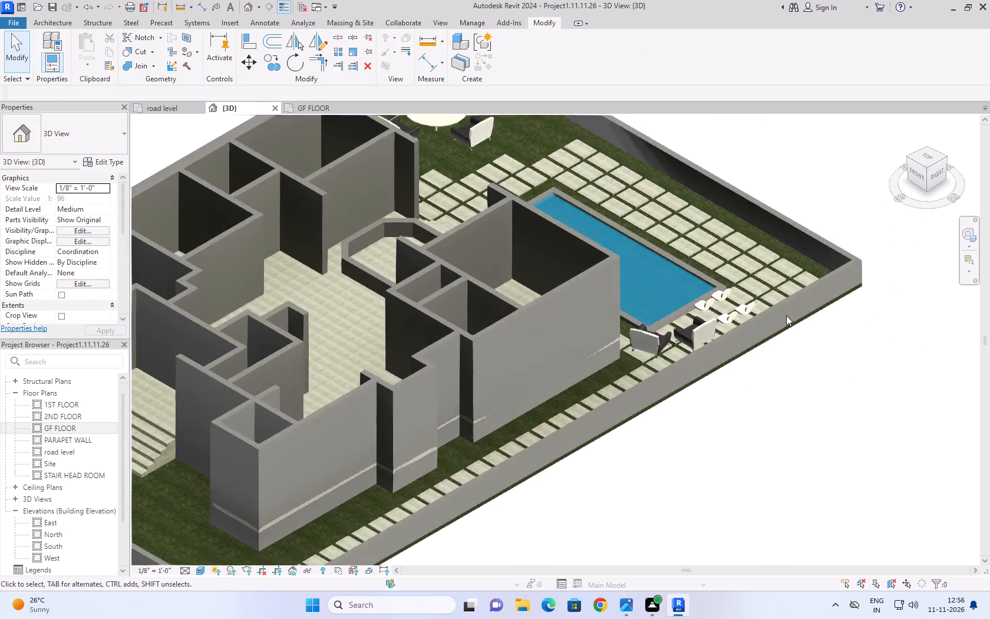
scroll(786, 315, "up", 5)
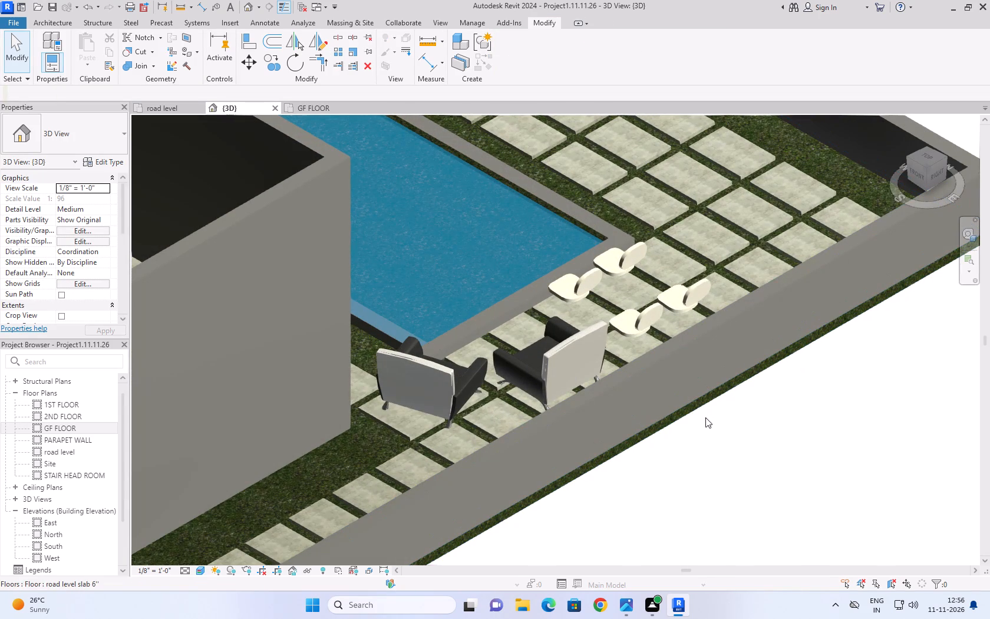
scroll(635, 323, "up", 4)
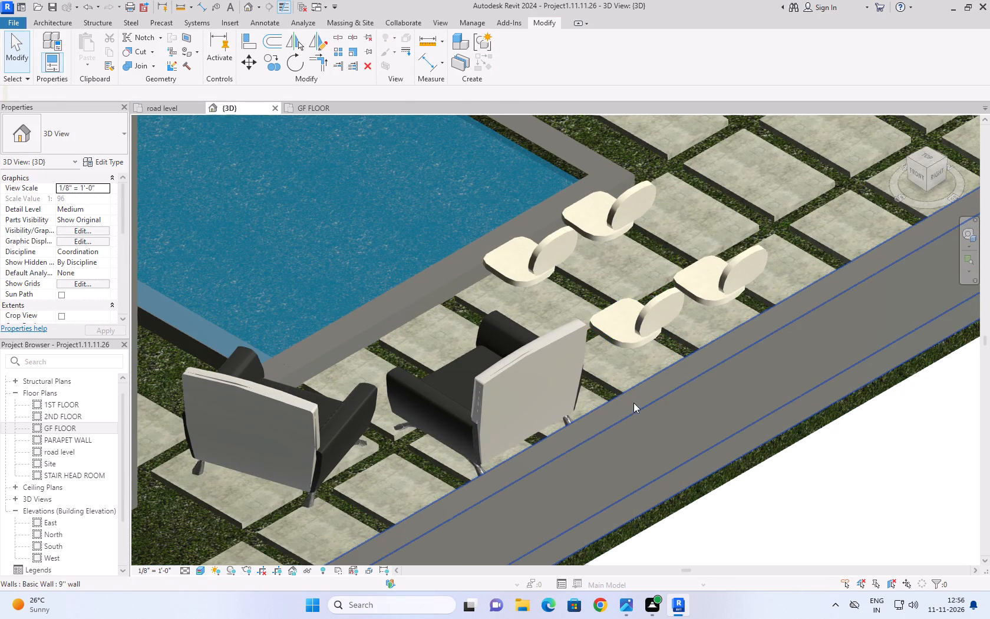
middle_click_drag(656, 344, 662, 345, "shift")
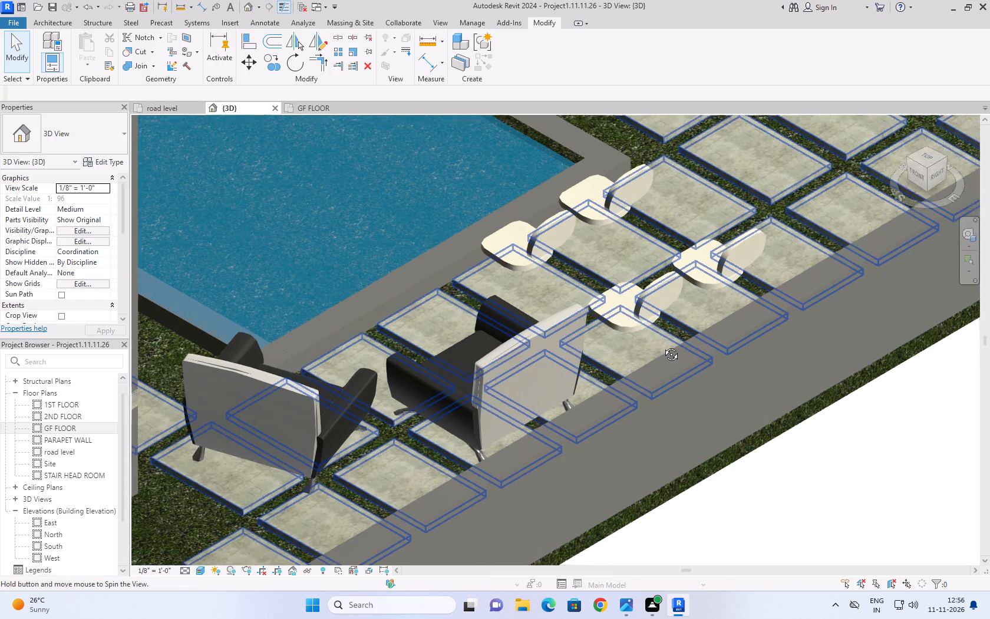
middle_click_drag(662, 345, 694, 340, "shift")
scroll(694, 340, "down", 9)
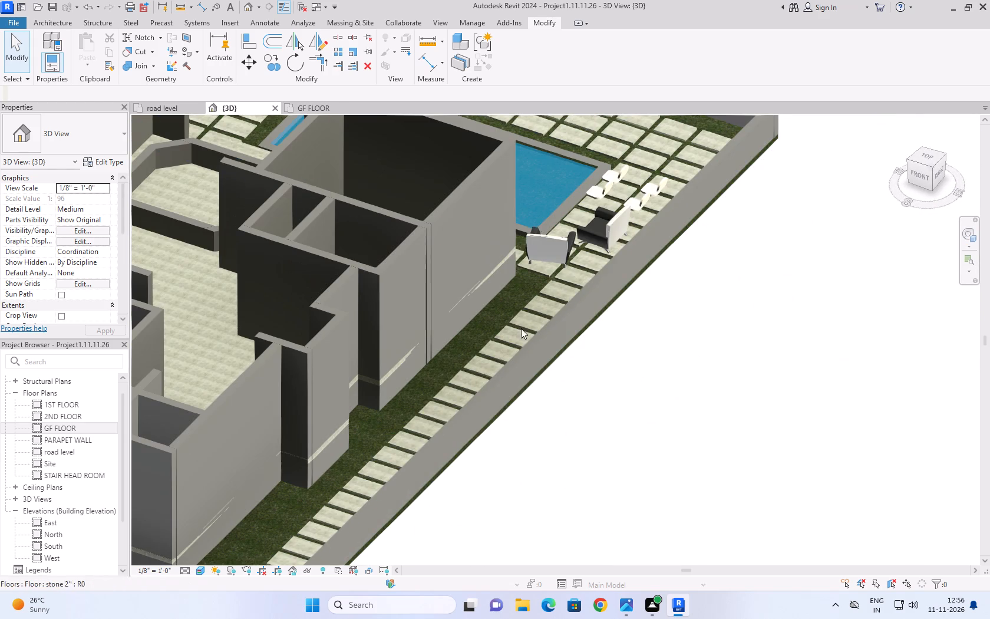
Set the 3D view's detail level to Fine.
left_click(181, 568)
left_click(190, 560)
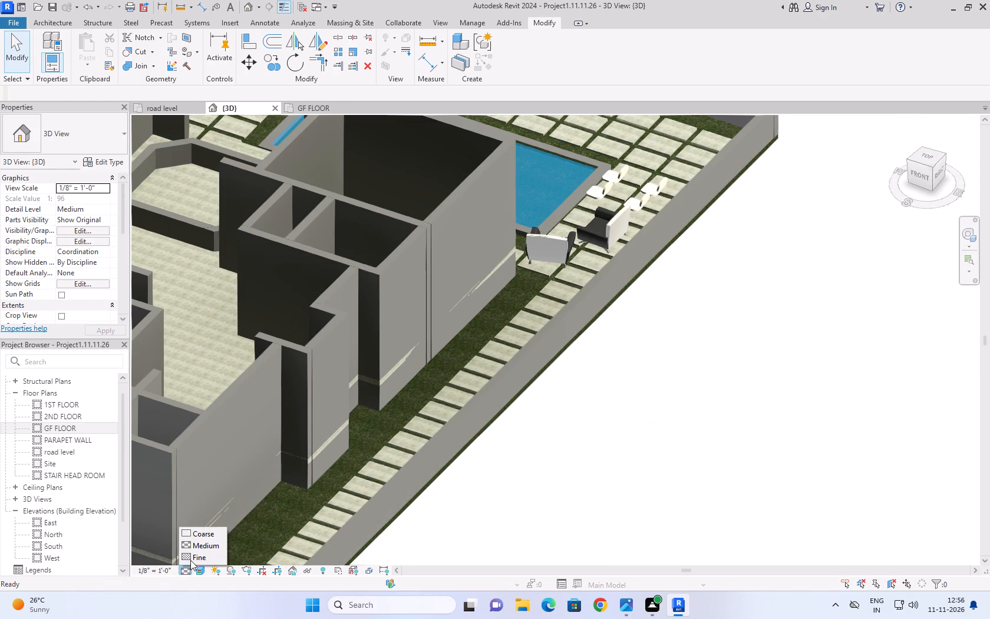
Examine the poolside chairs in finer detail, the side paving and the rear garden with its pool and table set.
scroll(612, 189, "up", 2)
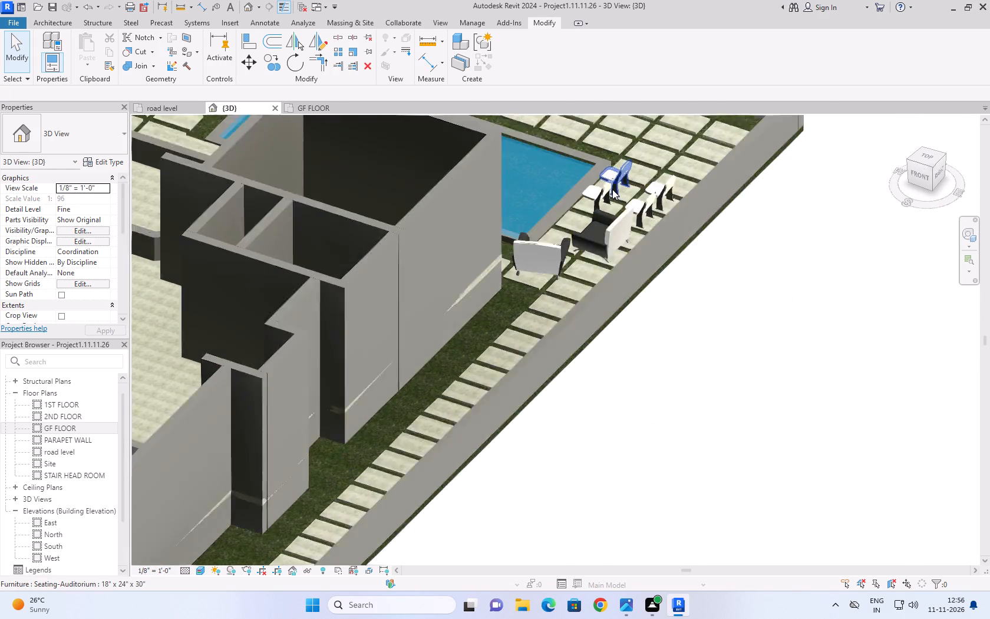
scroll(612, 189, "up", 7)
middle_click_drag(635, 225, 656, 182)
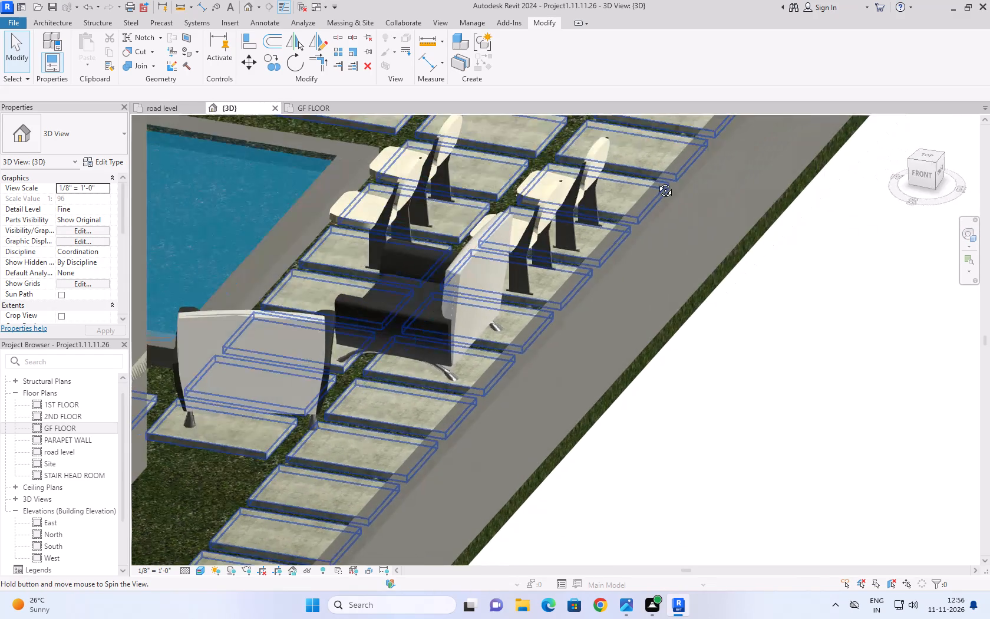
middle_click_drag(656, 182, 666, 171)
scroll(672, 186, "down", 7)
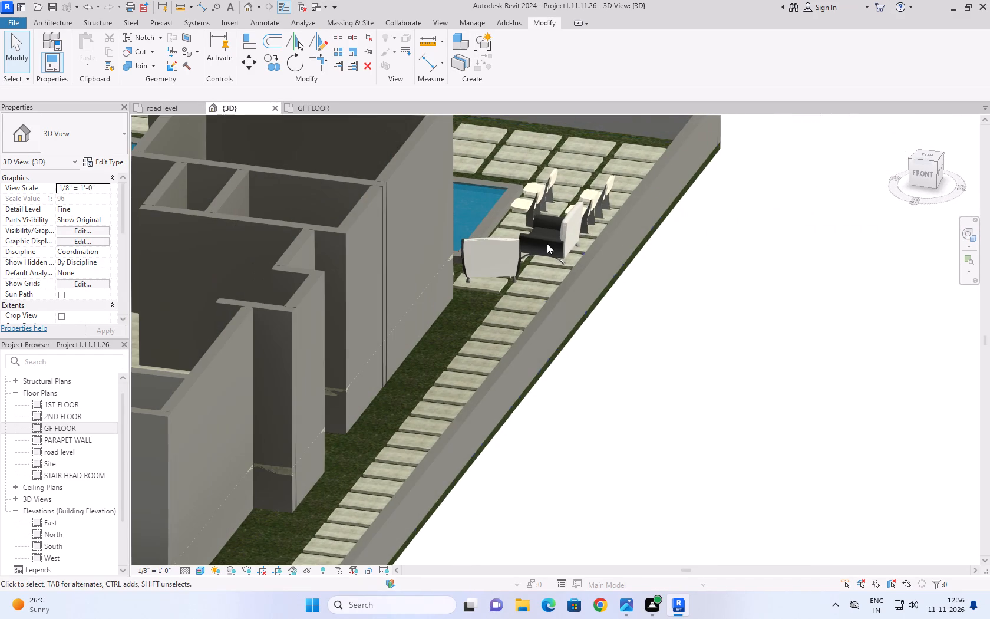
scroll(529, 193, "up", 3)
scroll(529, 193, "down", 10)
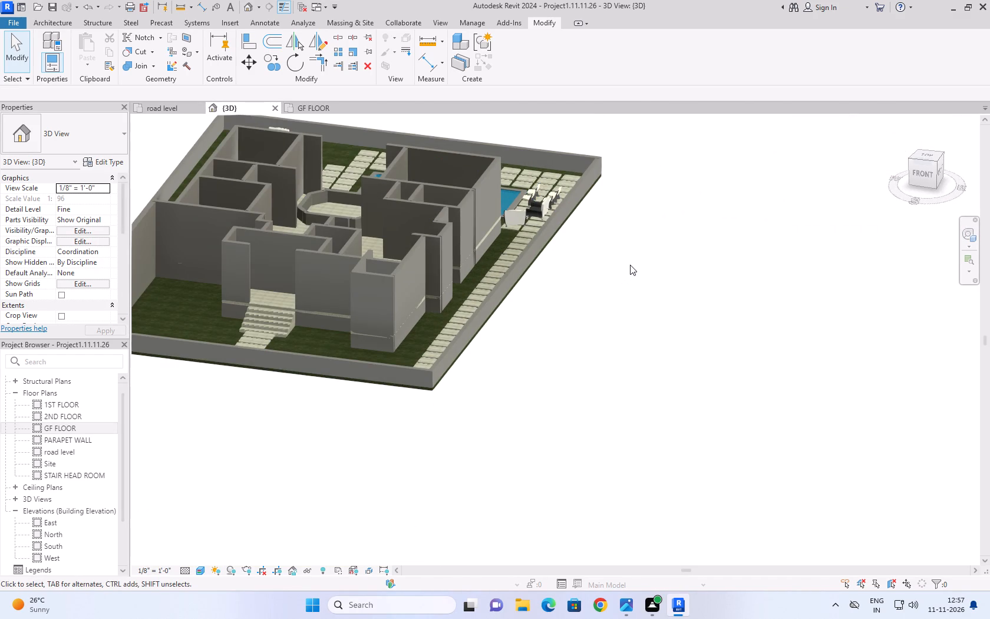
middle_click_drag(634, 262, 407, 334, "shift")
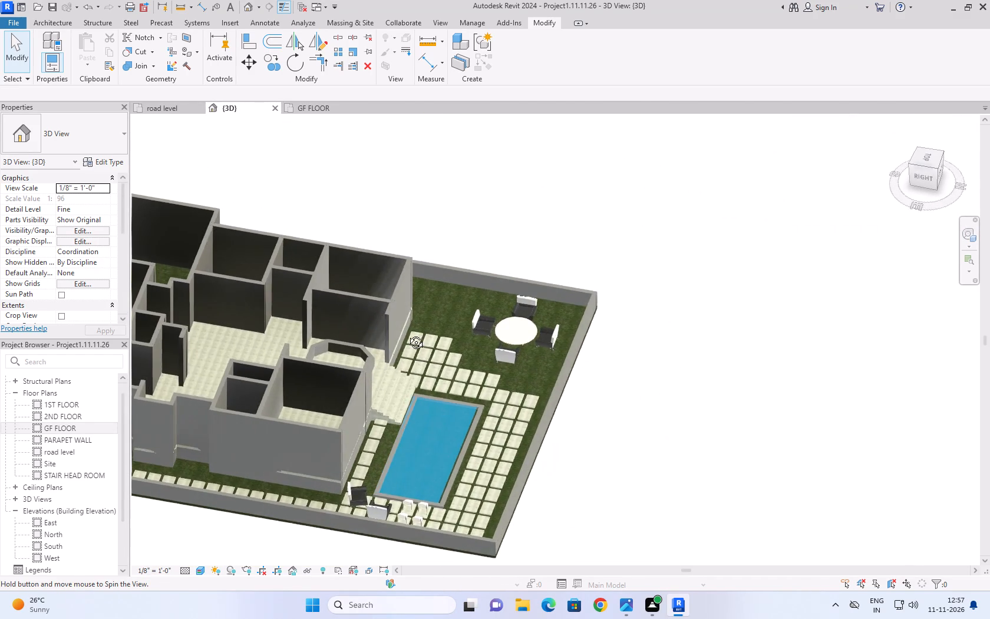
middle_click_drag(407, 334, 404, 313, "shift")
scroll(401, 269, "down", 3)
middle_click_drag(628, 363, 474, 425, "shift")
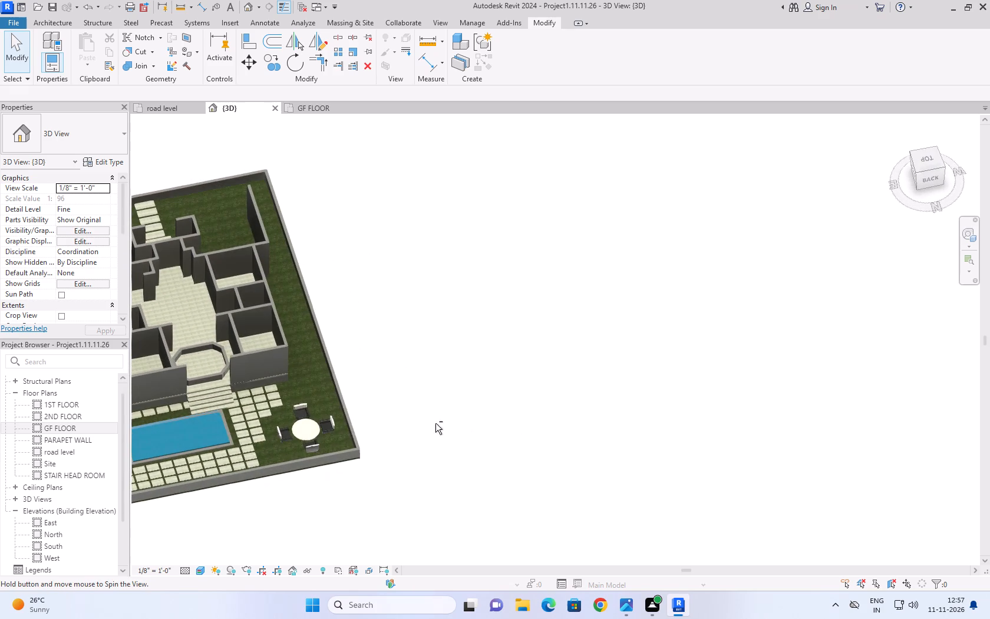
Edit the rear steps between courtyard and pool in place, set their extrusion material to Damp-proofing, and finish the model.
scroll(154, 400, "up", 9)
left_click(286, 395)
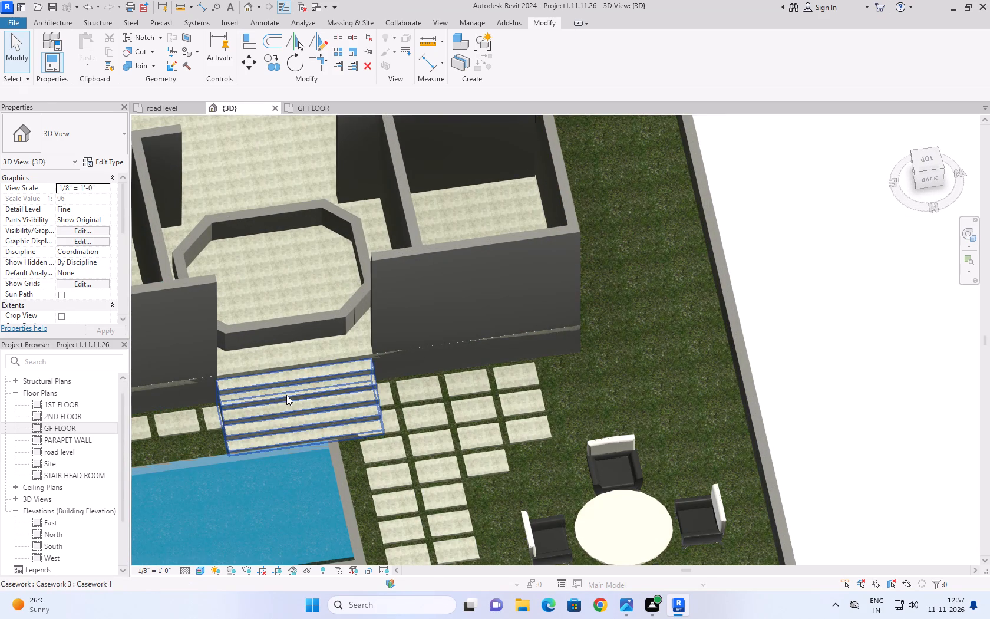
left_click(515, 65)
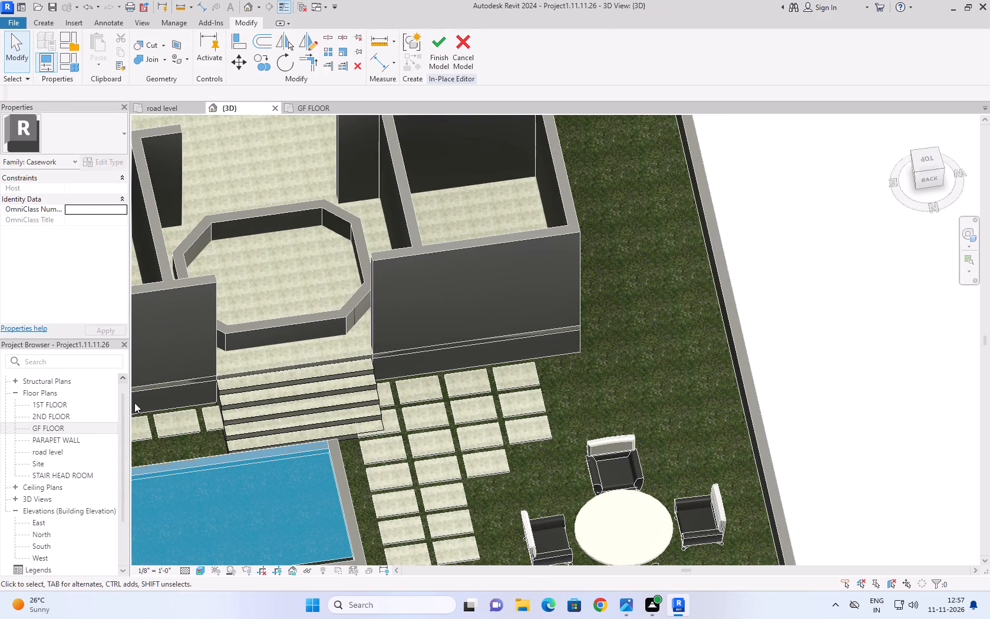
left_click(354, 394)
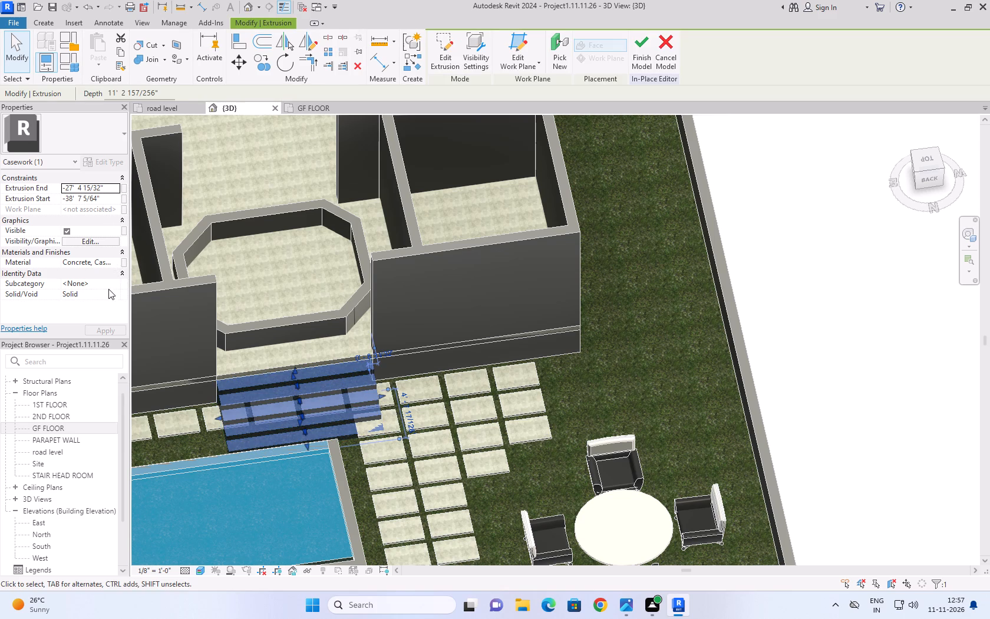
left_click(116, 267)
left_click(115, 264)
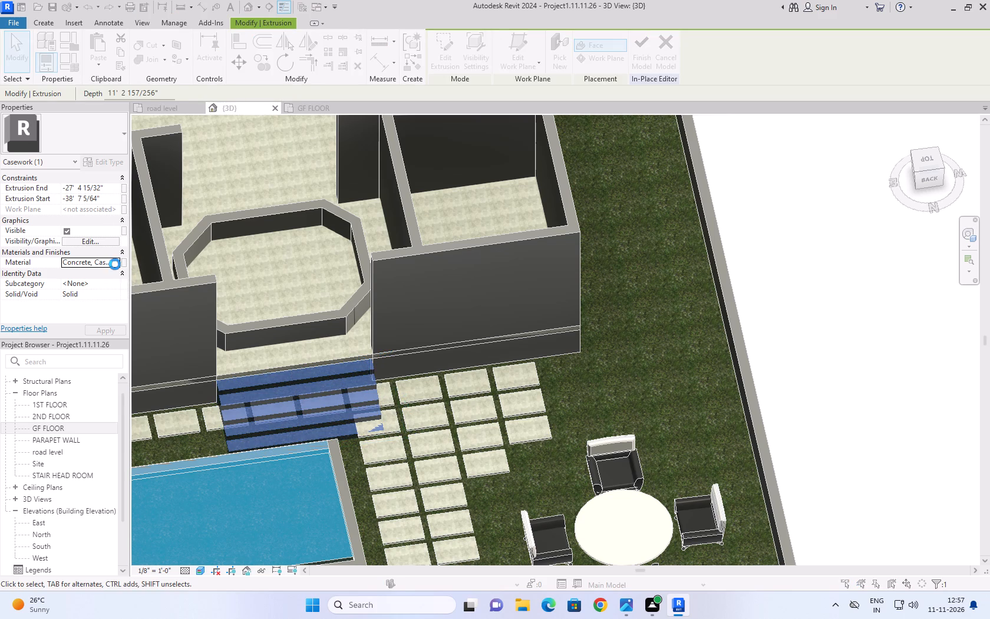
left_click(370, 373)
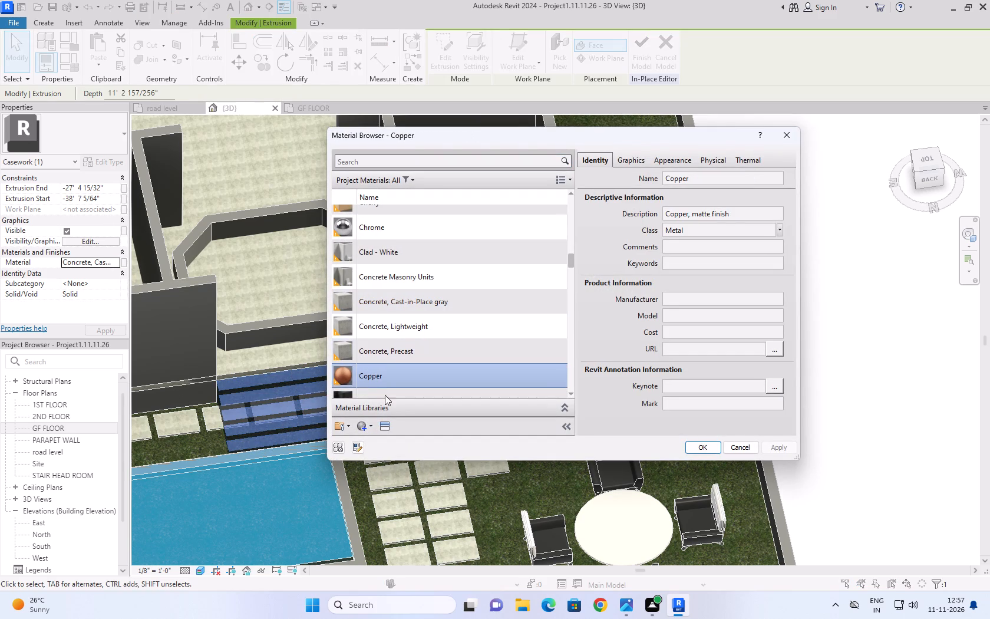
left_click(382, 390)
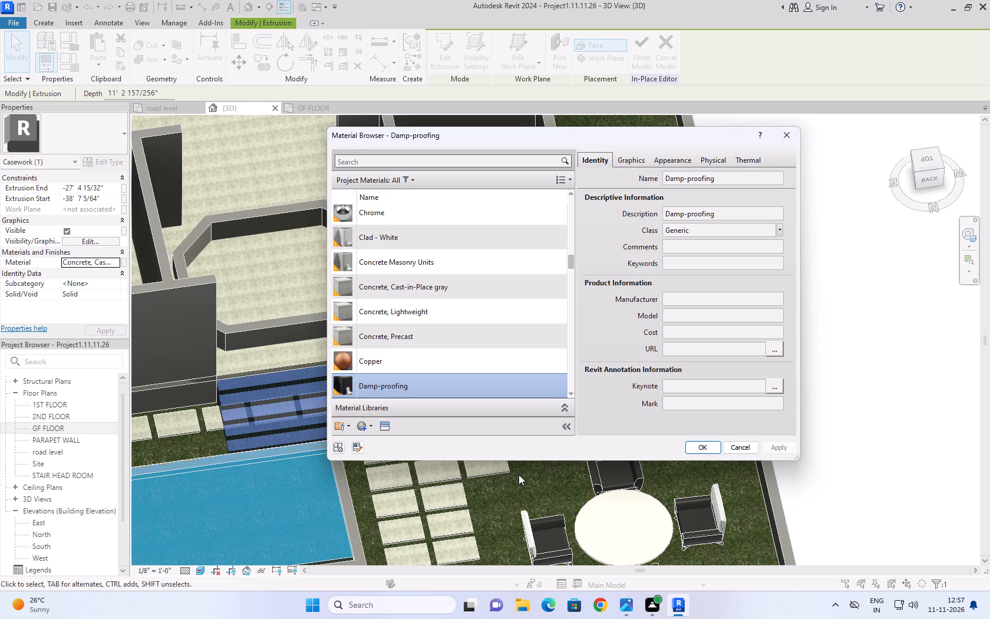
left_click(701, 443)
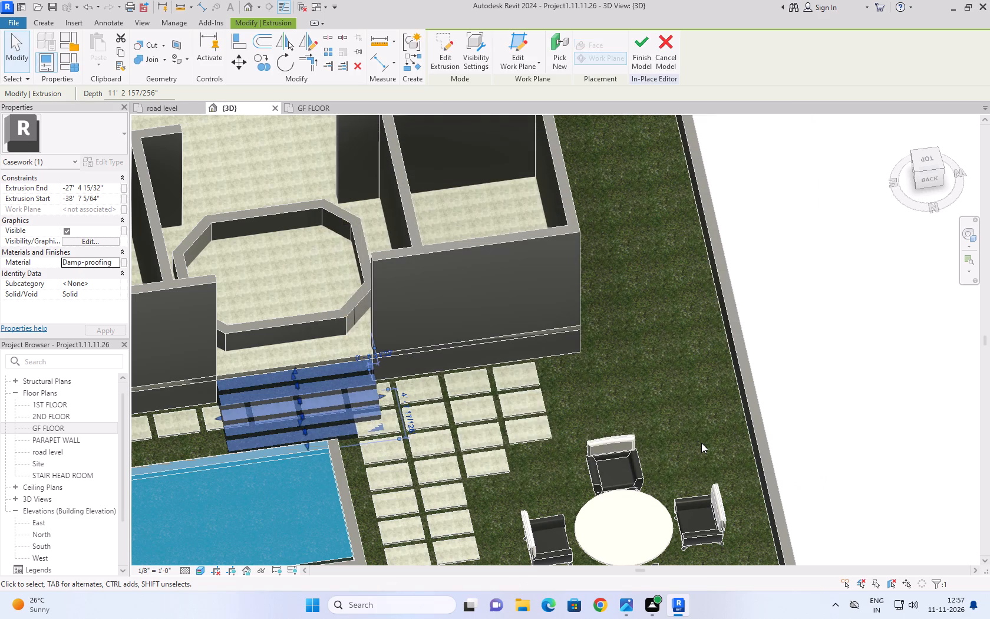
left_click(641, 59)
left_click(798, 294)
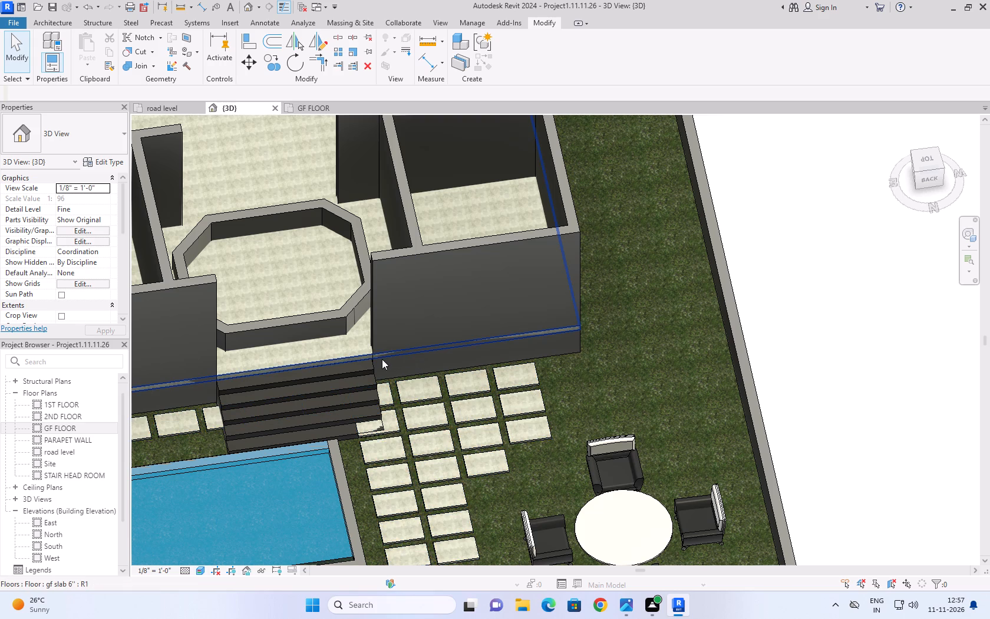
Examine the dark rear steps up close, the rear garden and the whole site, returning the 3D view to home orientation.
scroll(322, 404, "up", 8)
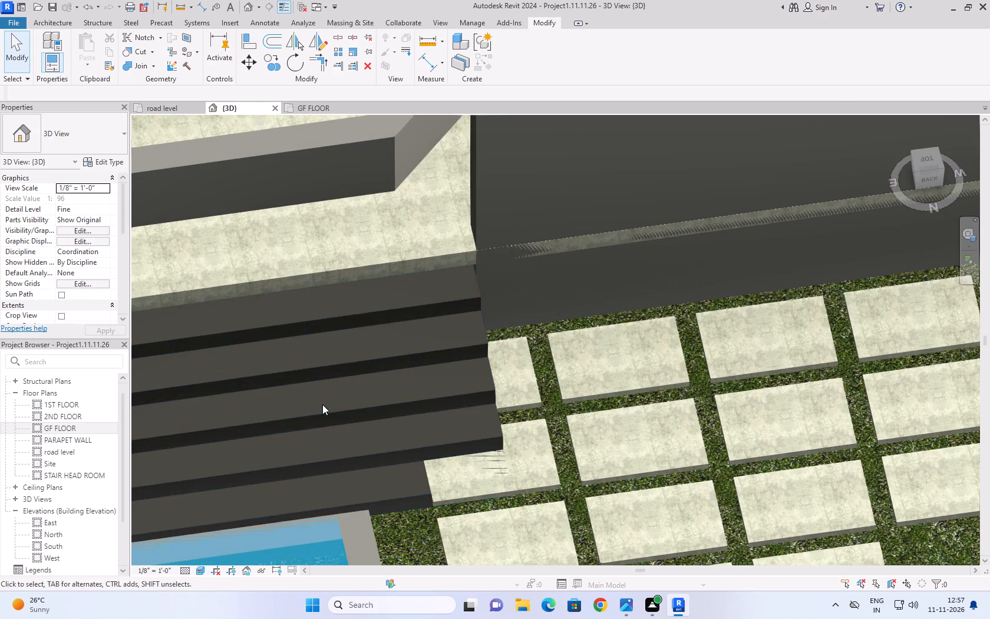
scroll(354, 362, "down", 6)
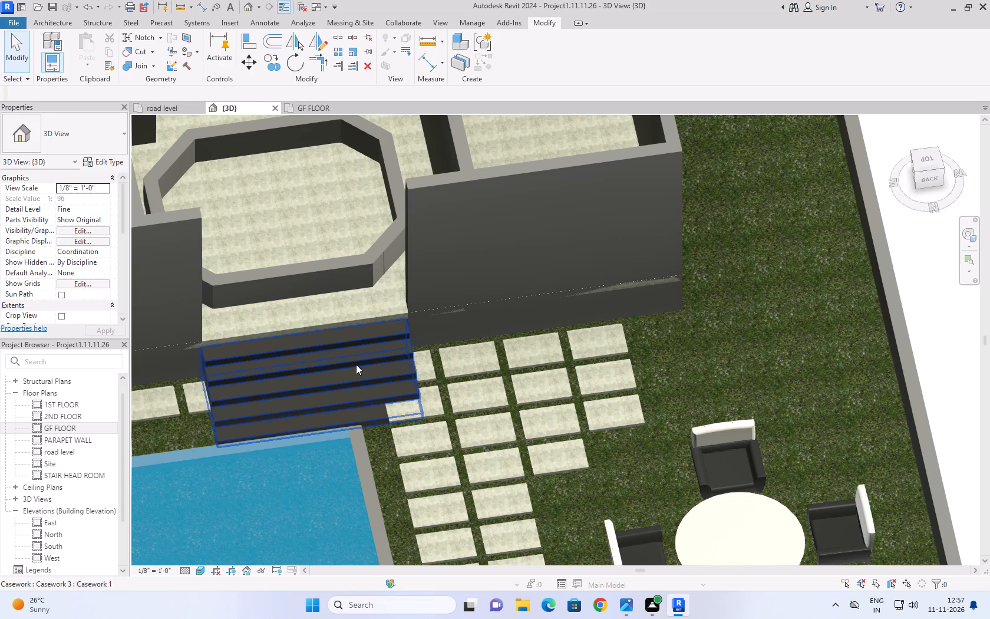
scroll(356, 364, "down", 5)
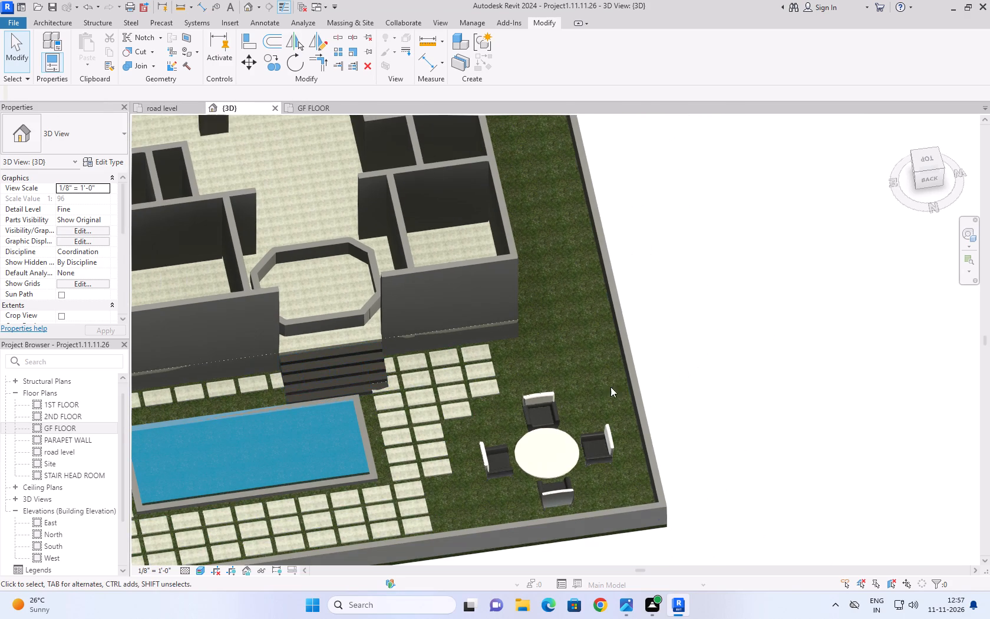
left_click(702, 348)
scroll(696, 353, "down", 1)
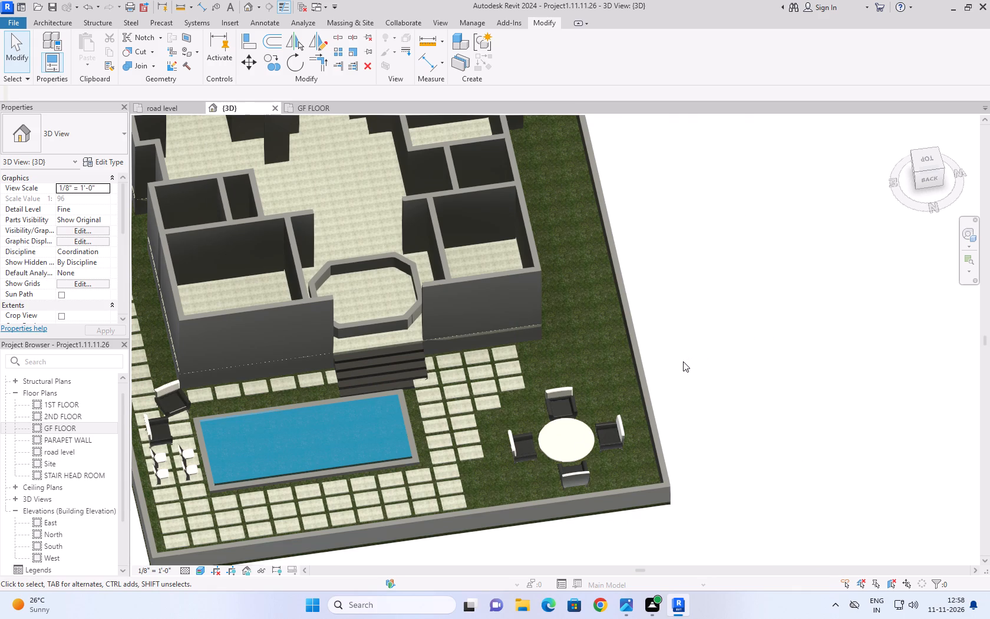
scroll(683, 361, "down", 3)
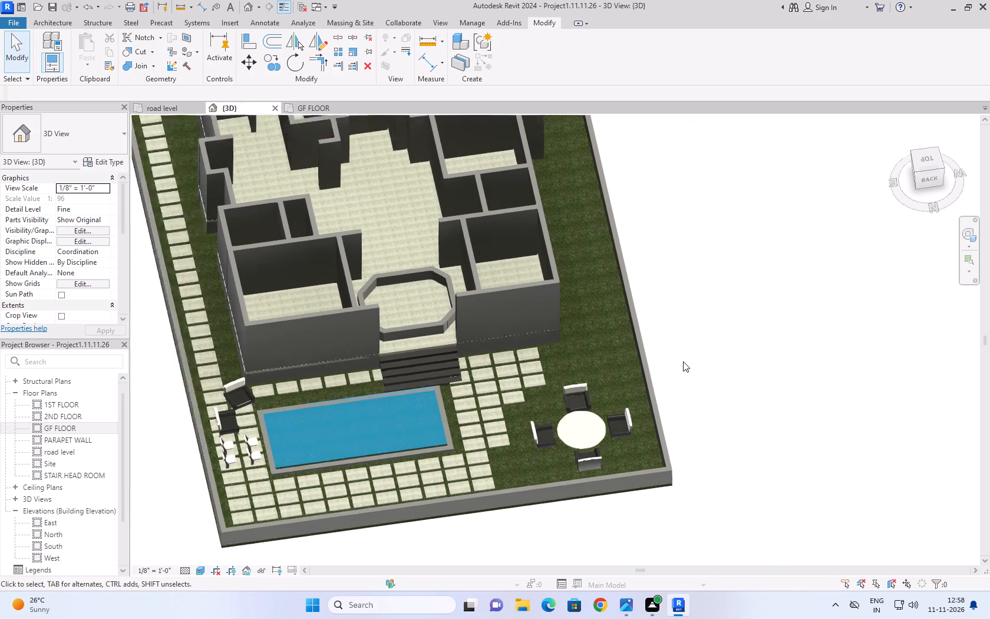
scroll(683, 361, "down", 1)
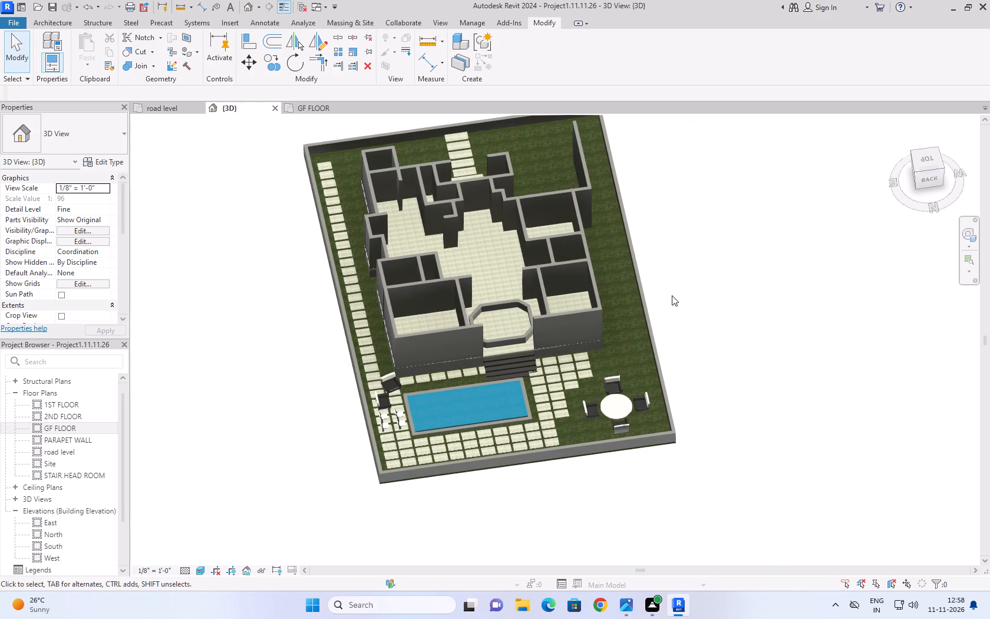
left_click(903, 123)
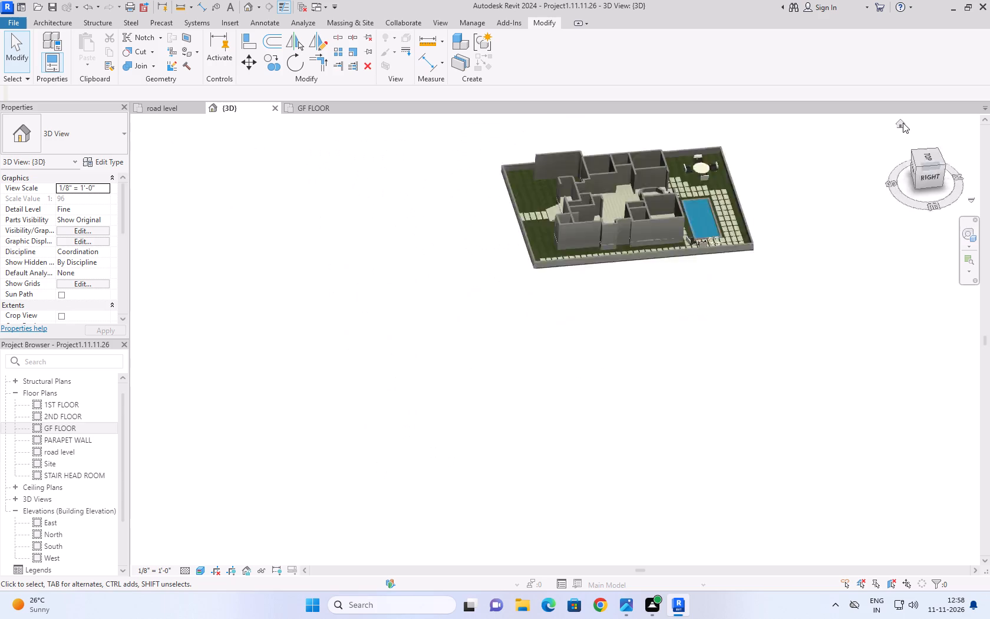
scroll(516, 474, "up", 1)
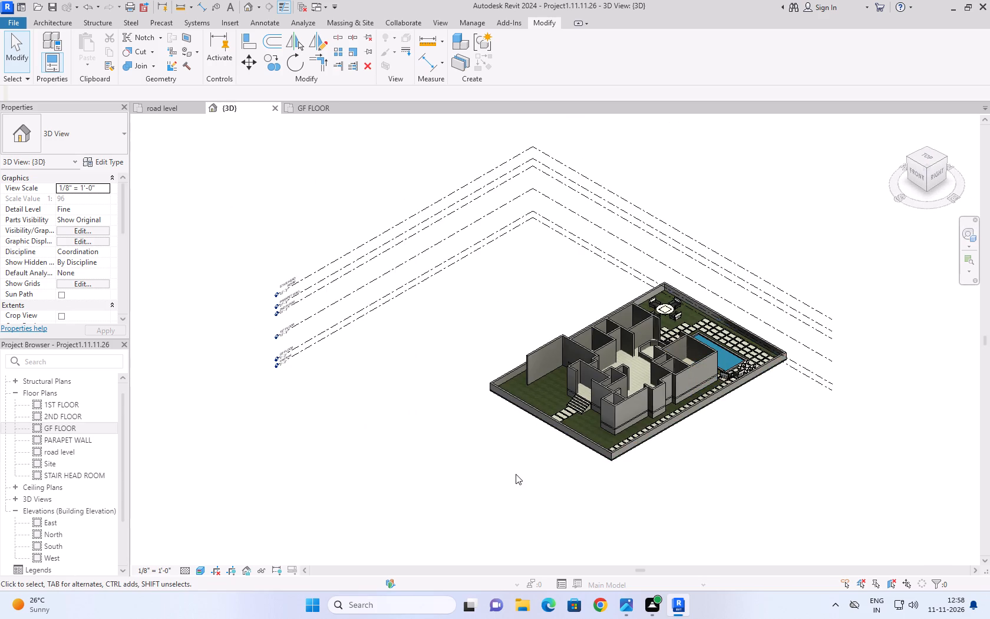
scroll(516, 474, "up", 2)
Open the road level floor plan and compare the modelled layout with the 3BHK luxury home reference image beside it.
left_click(179, 107)
scroll(542, 239, "down", 1)
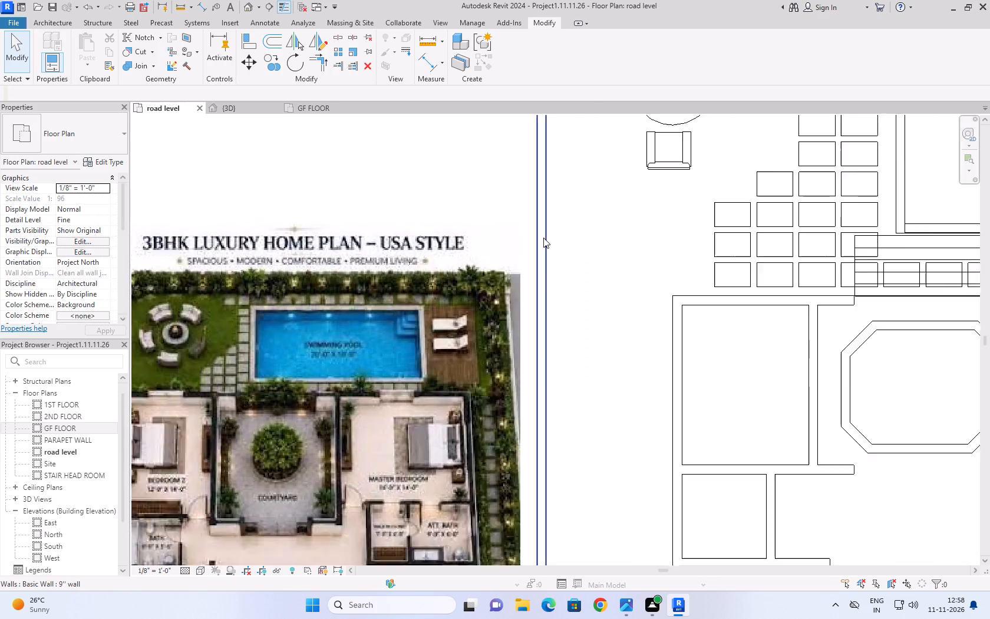
scroll(543, 238, "down", 8)
scroll(567, 312, "up", 1)
middle_click_drag(565, 315, 379, 321)
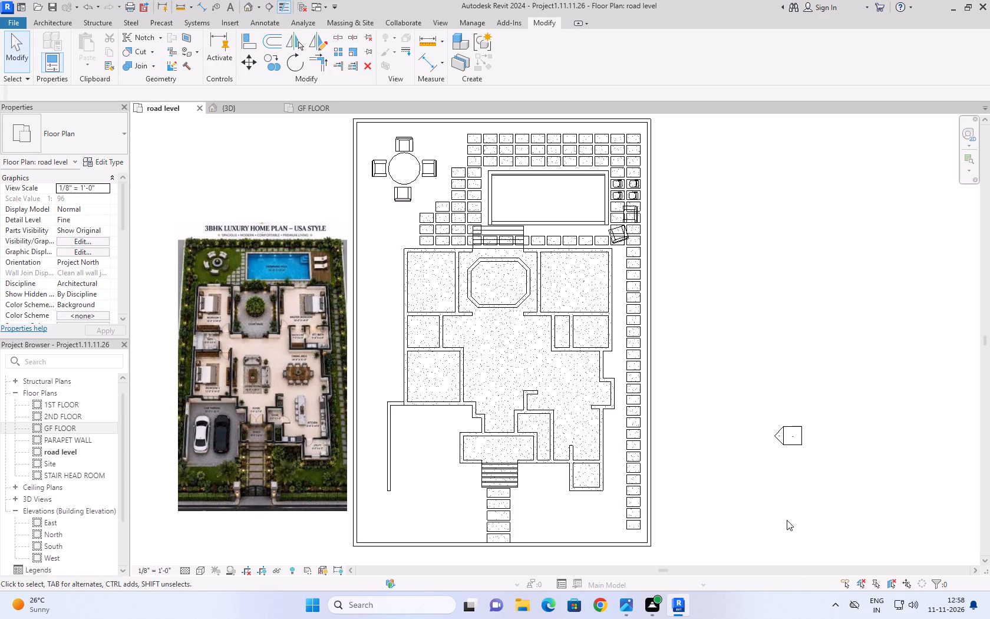
Examine the front steps and entrance in the 3D view and compare the road level plan with the reference image.
scroll(491, 426, "down", 3)
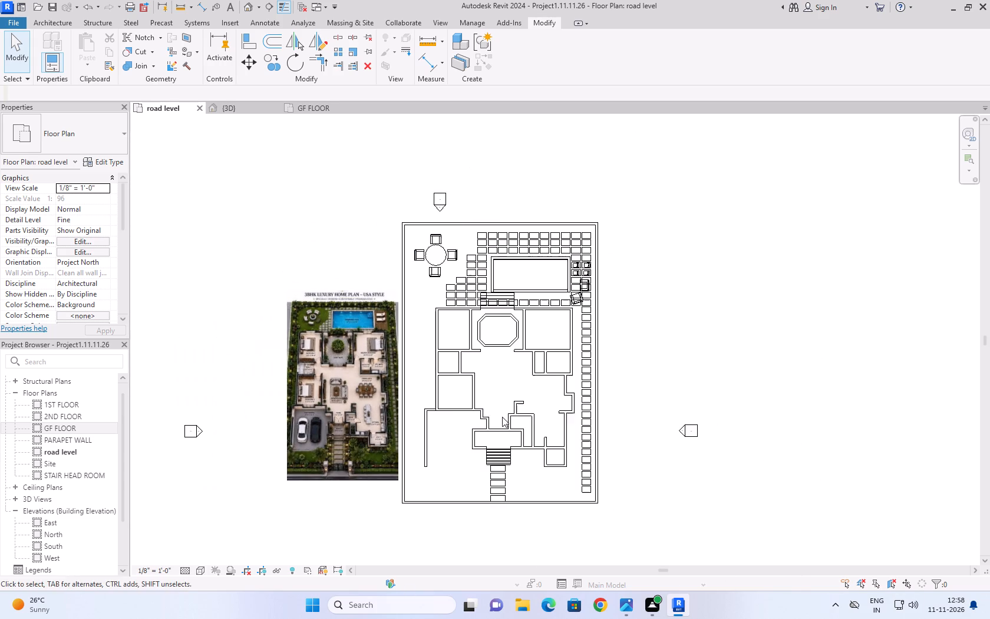
scroll(331, 496, "up", 4)
scroll(624, 413, "up", 3)
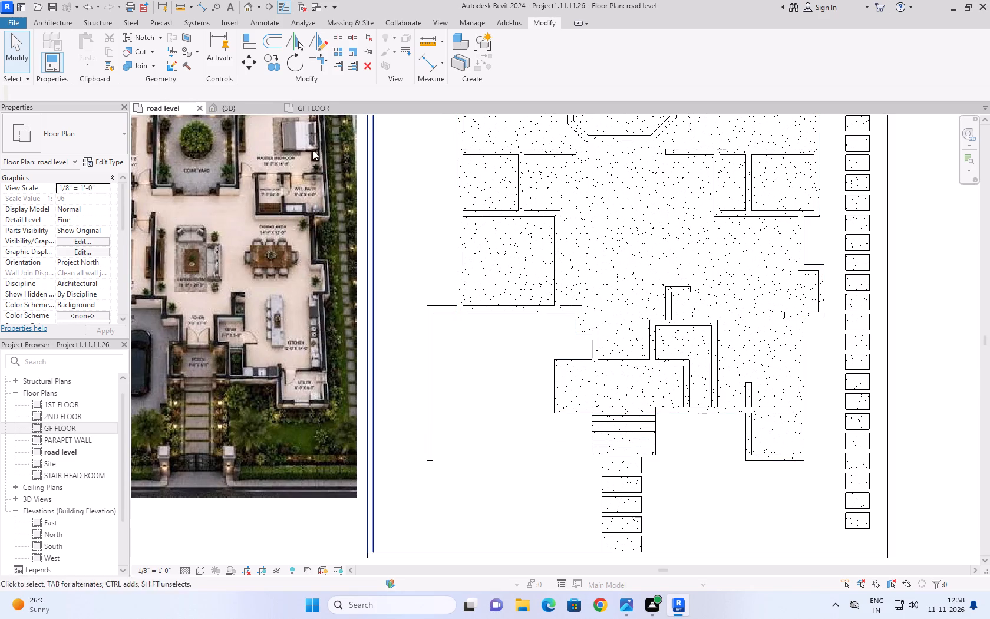
left_click(223, 105)
scroll(619, 377, "up", 4)
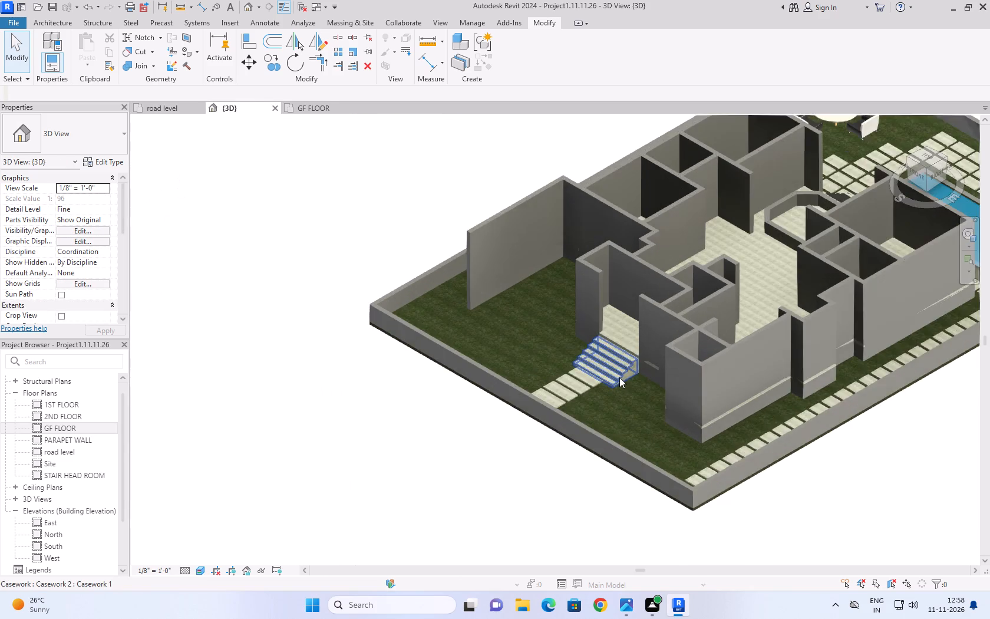
scroll(619, 377, "up", 4)
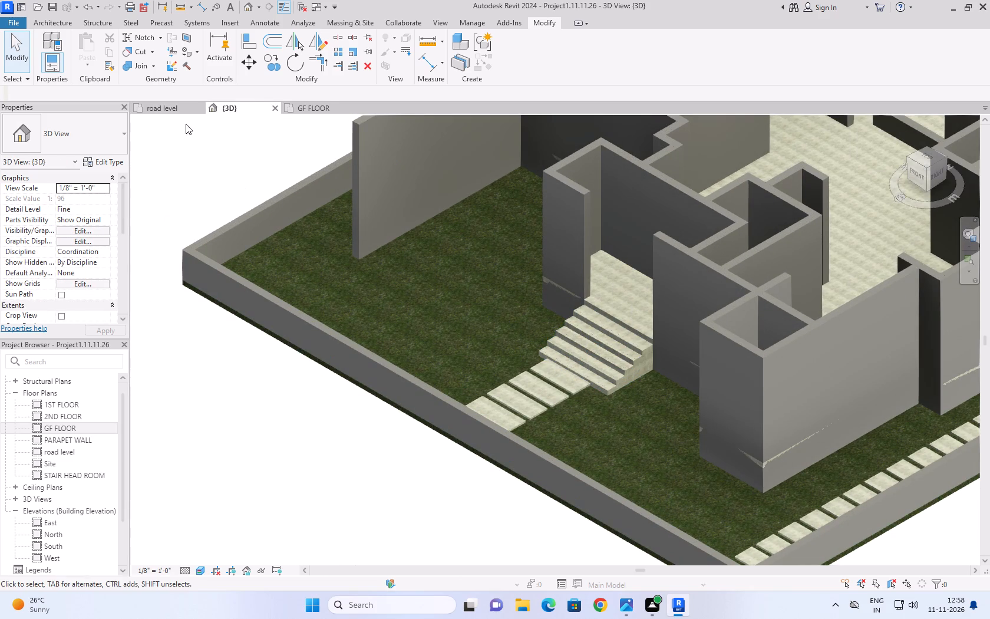
left_click(172, 106)
scroll(322, 332, "down", 2)
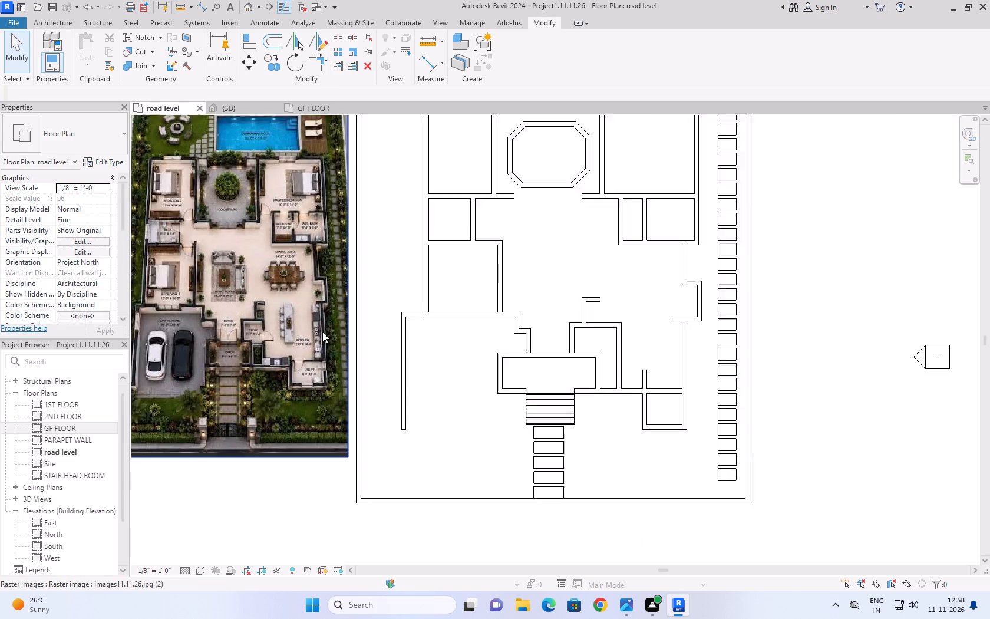
scroll(322, 332, "down", 1)
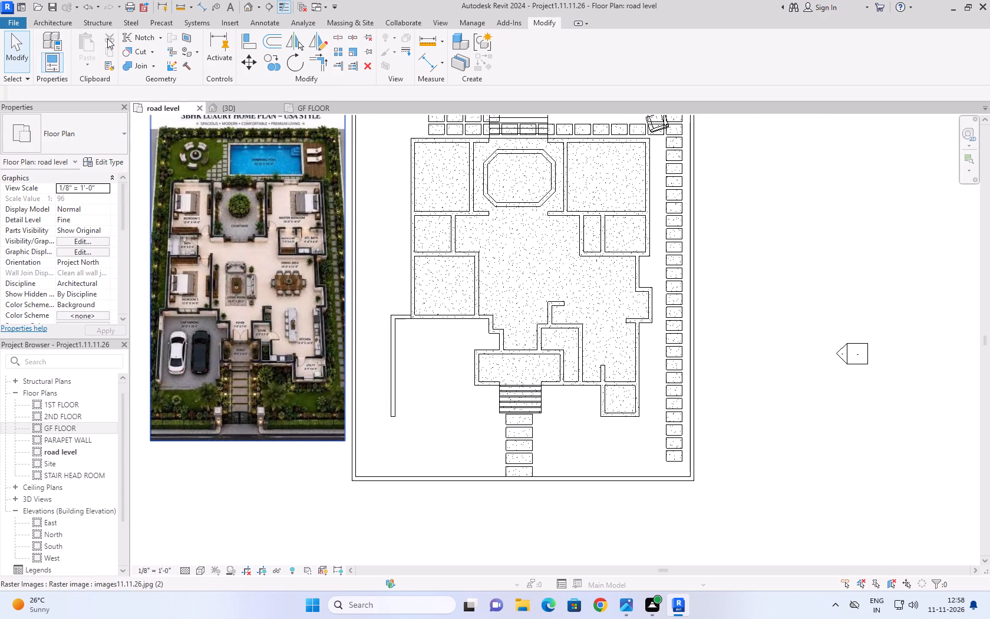
Load the residential door family Door-Interior-Double-Full Glass-Wood with the 60" x 84" type.
left_click(74, 26)
left_click(77, 36)
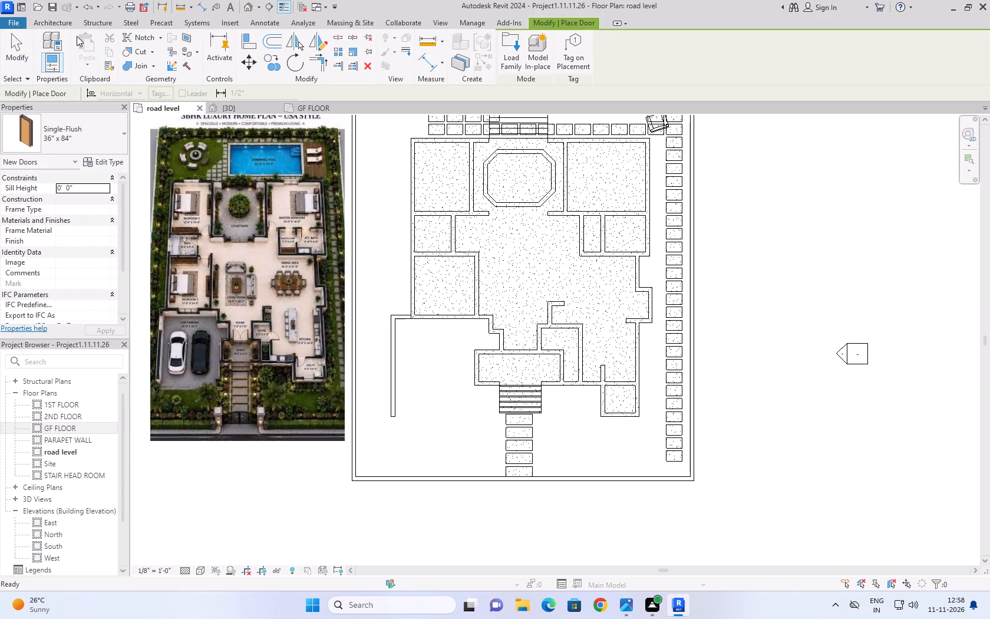
left_click(506, 55)
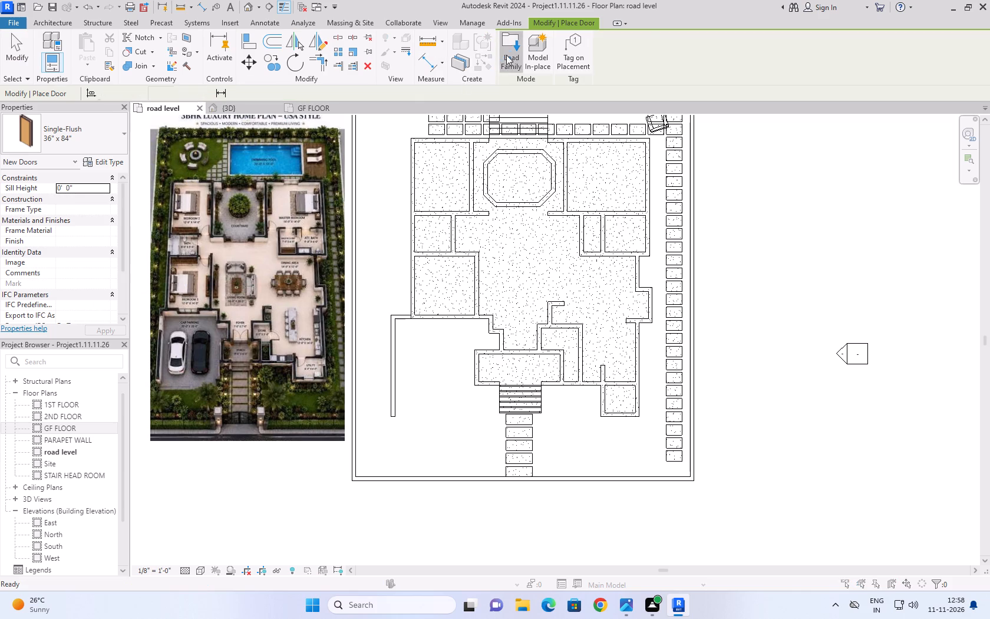
left_click(573, 48)
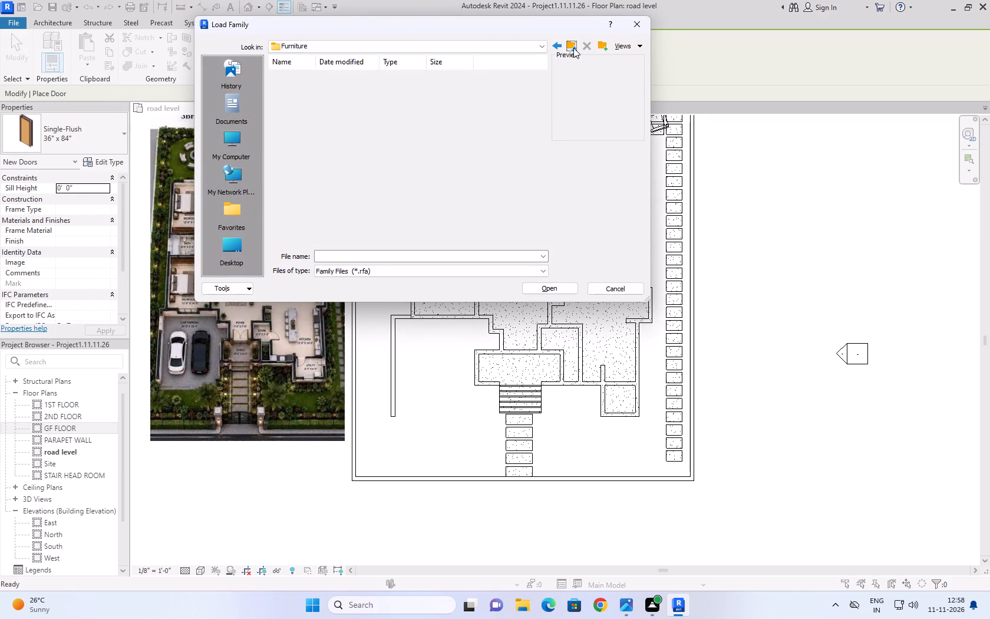
left_click(567, 47)
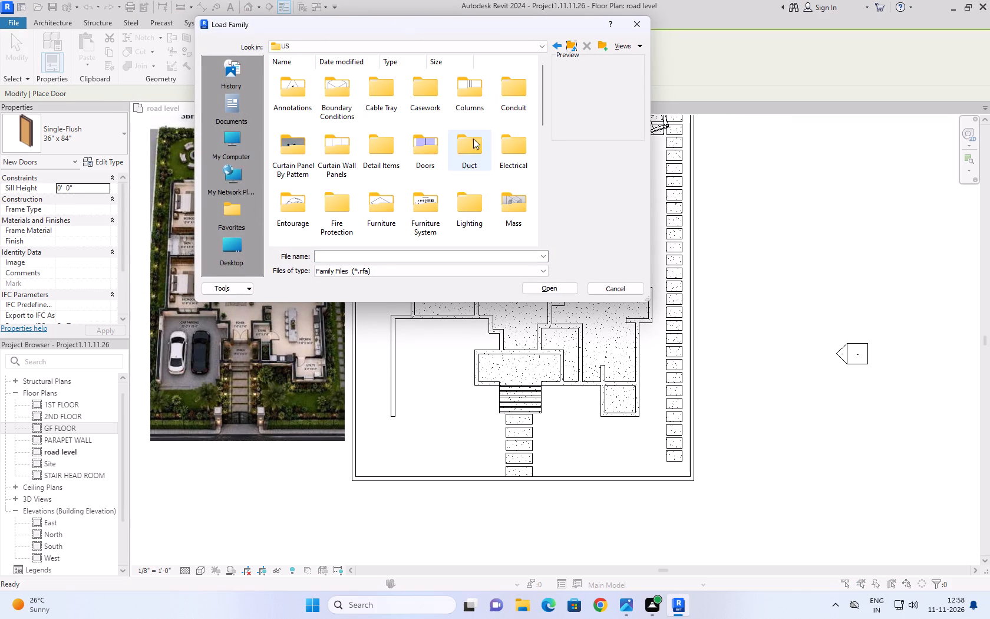
double_click(432, 160)
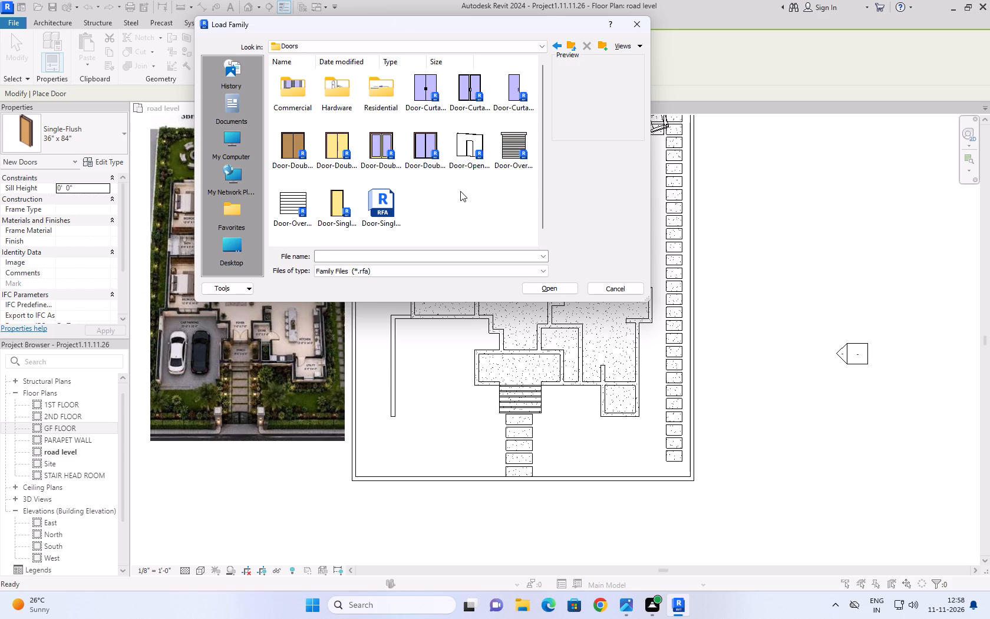
left_click(440, 162)
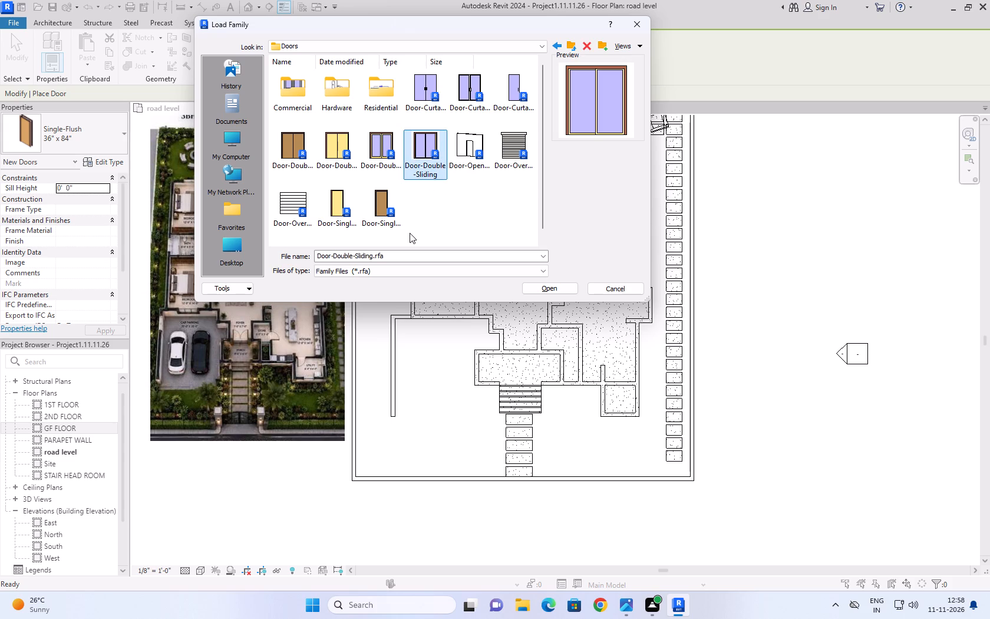
left_click(454, 96)
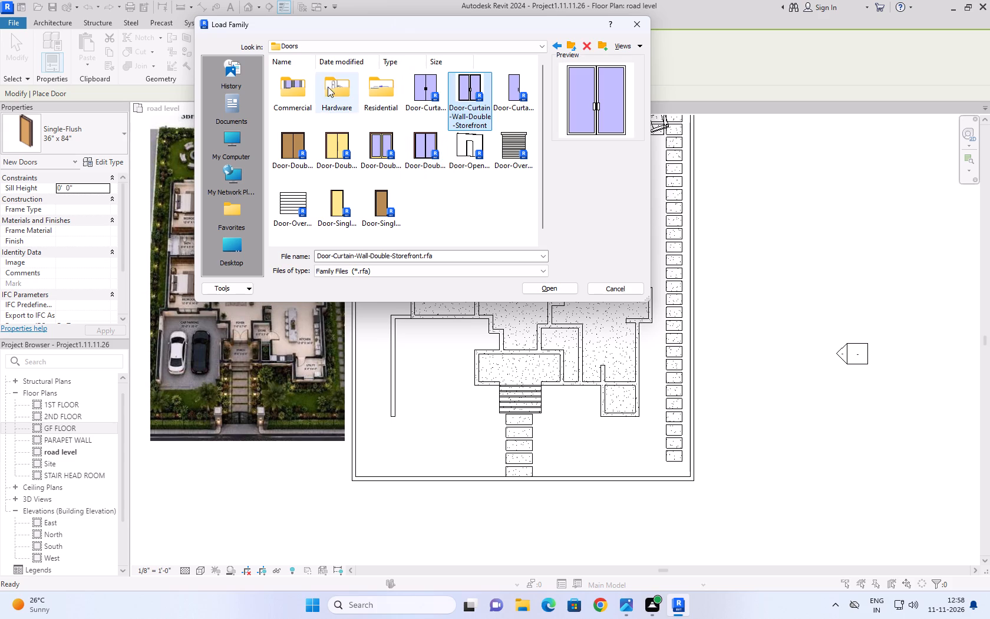
double_click(389, 87)
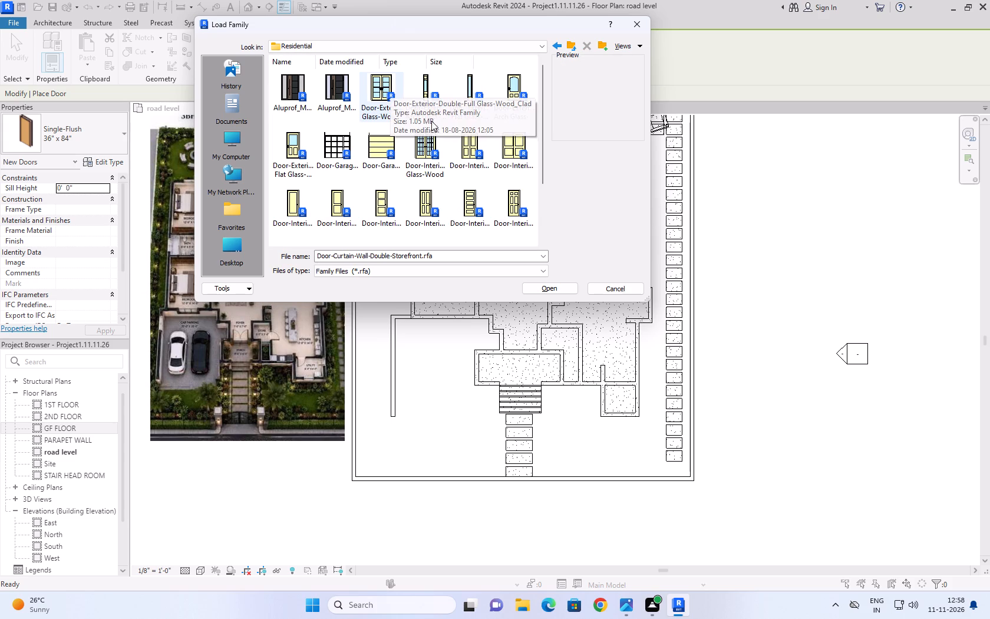
left_click(433, 138)
left_click(526, 292)
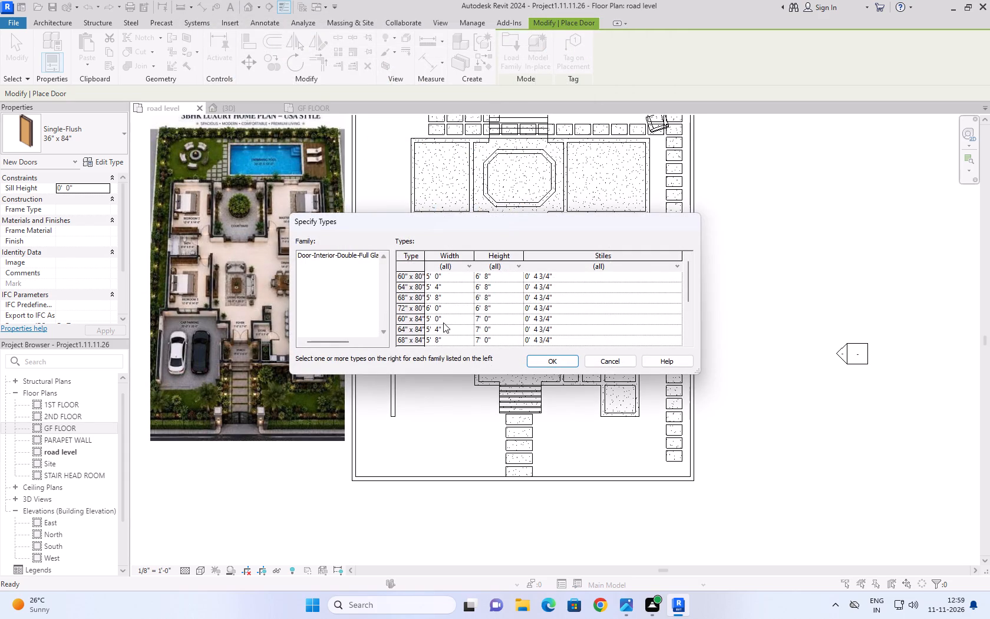
left_click(443, 322)
left_click(533, 360)
Place the 60" x 84" double glass door centred in the wall between porch and foyer, swinging into the foyer.
scroll(527, 360, "up", 12)
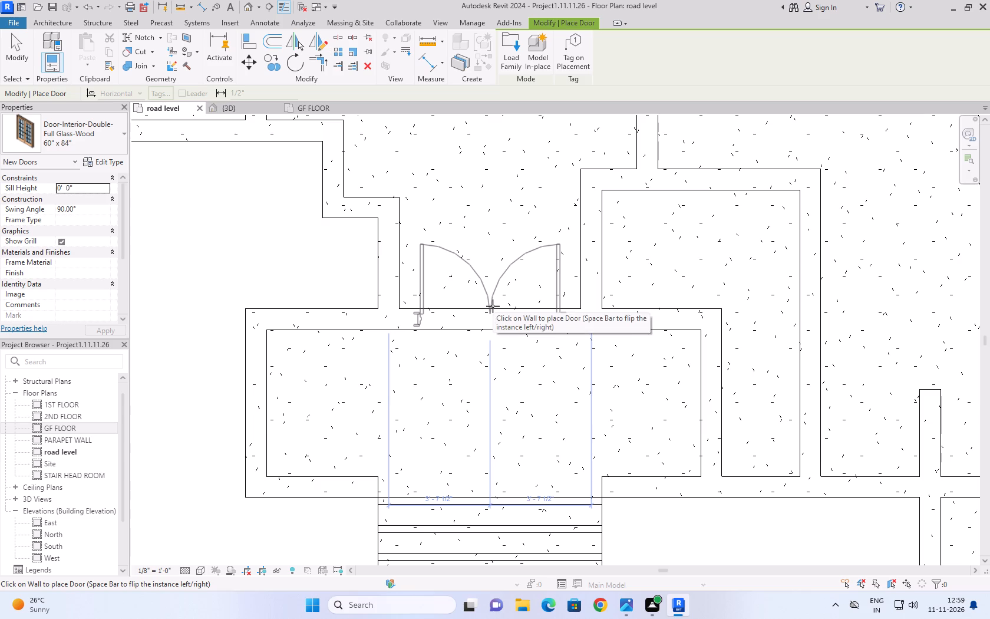
left_click(493, 306)
scroll(493, 306, "down", 5)
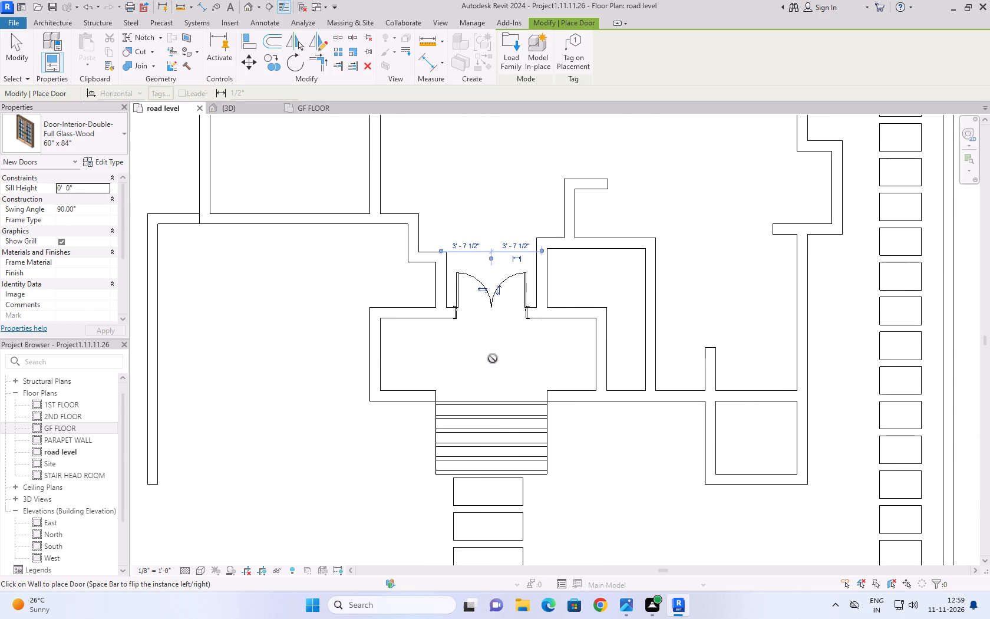
scroll(493, 358, "down", 3)
scroll(408, 365, "down", 4)
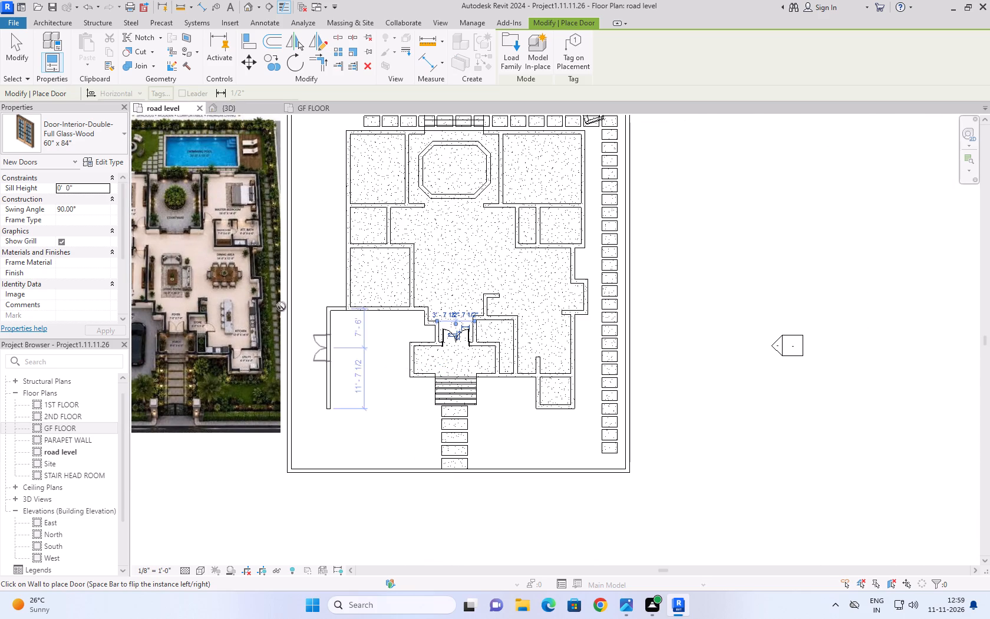
left_click(5, 45)
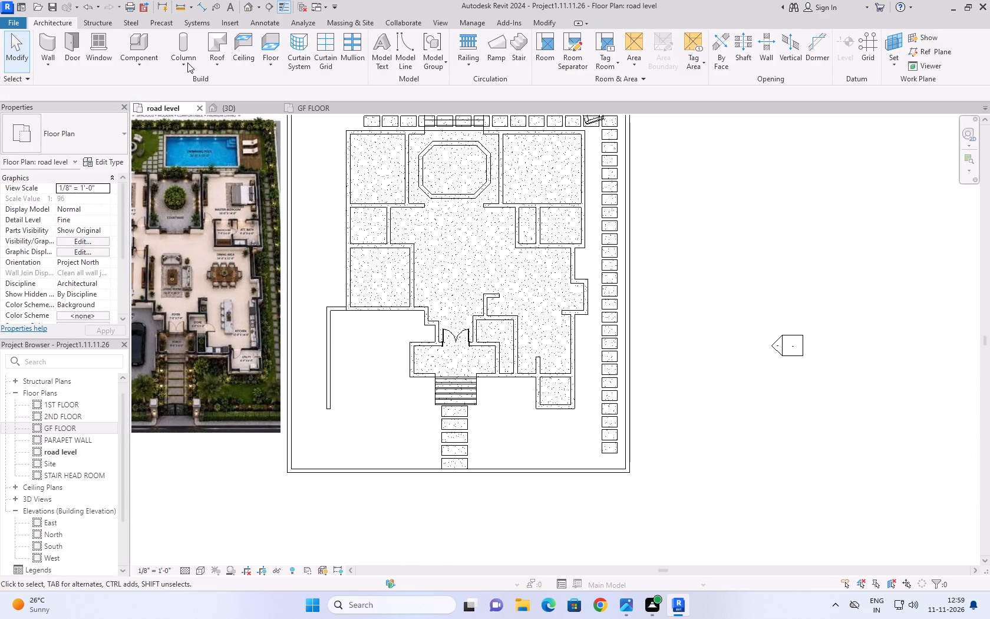
Load the residential door family Door-Interior-Single-6_Panel-Wood with the 36" x 84" type.
left_click(72, 47)
left_click(520, 45)
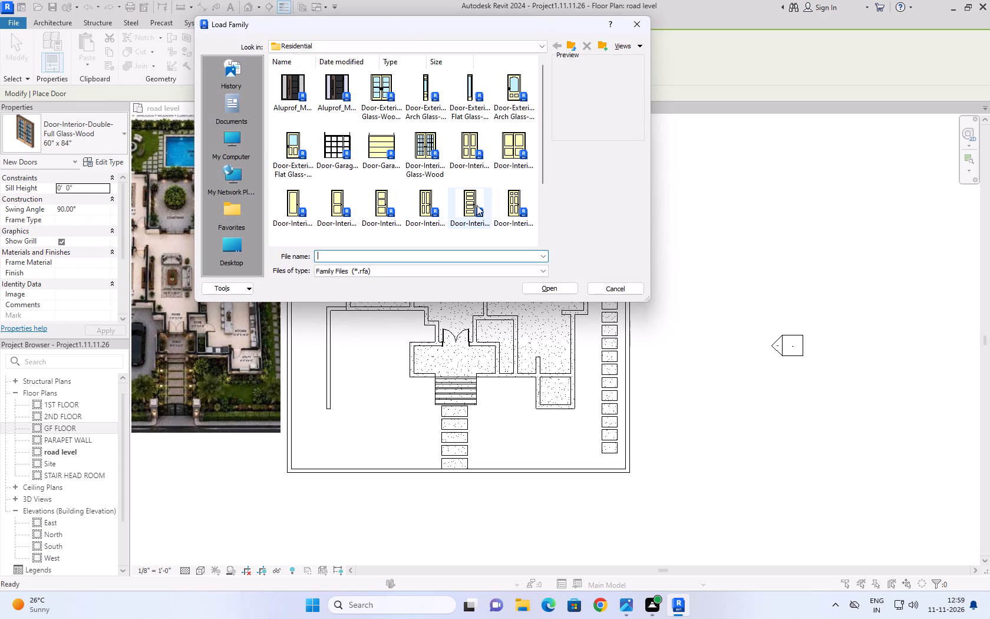
left_click(508, 203)
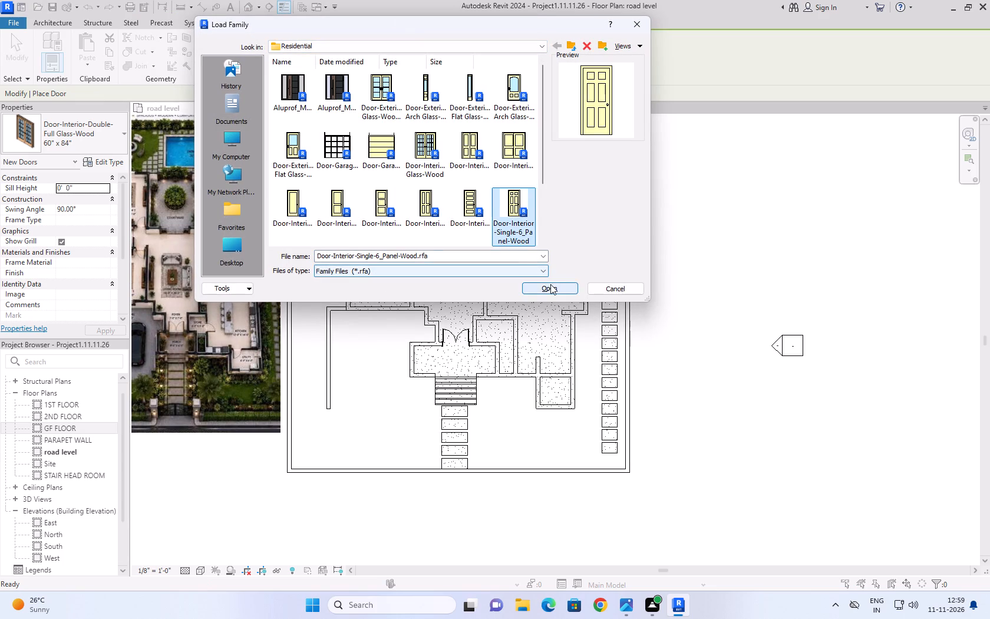
left_click(552, 285)
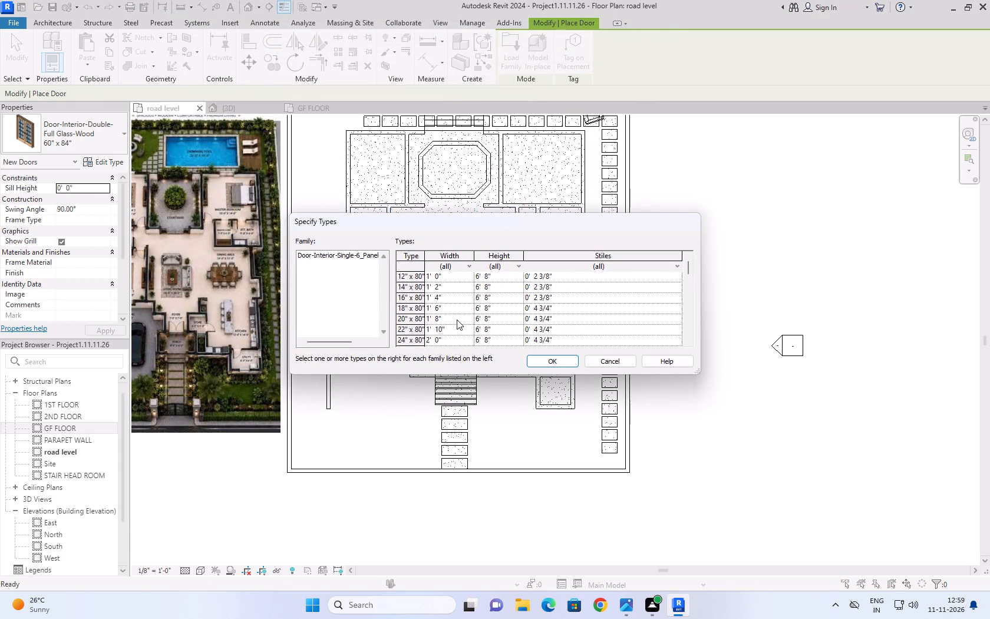
scroll(457, 320, "down", 5)
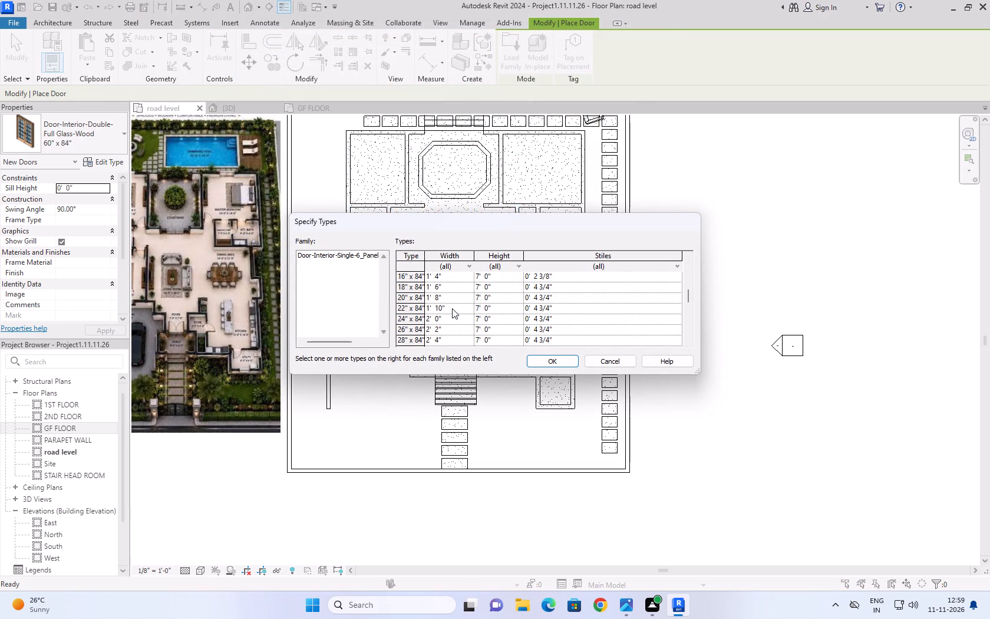
scroll(452, 308, "down", 6)
left_click(459, 328)
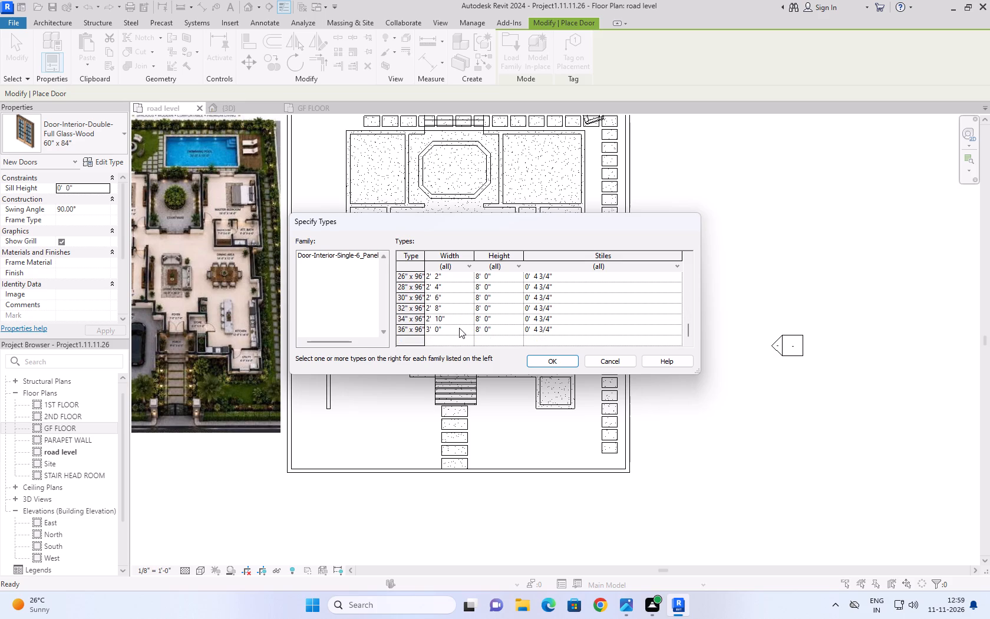
scroll(463, 300, "up", 2)
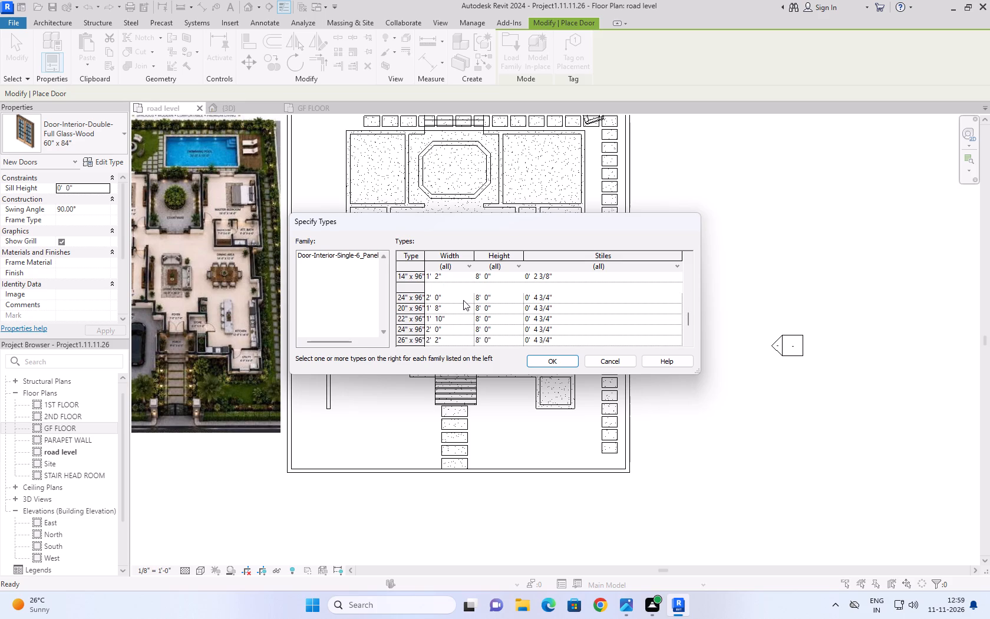
scroll(463, 300, "down", 4)
scroll(463, 300, "up", 1)
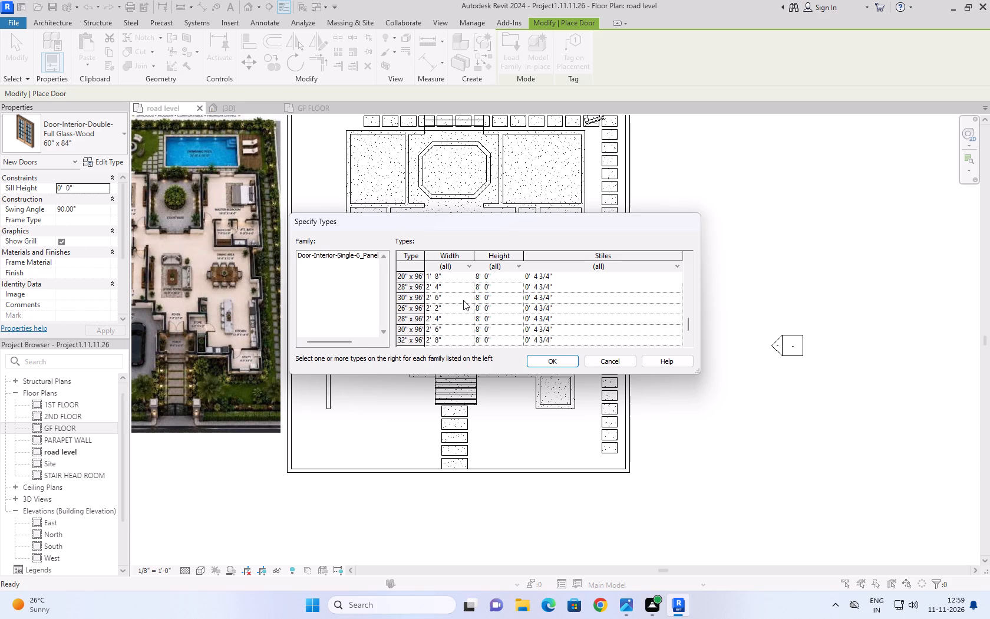
scroll(463, 300, "up", 3)
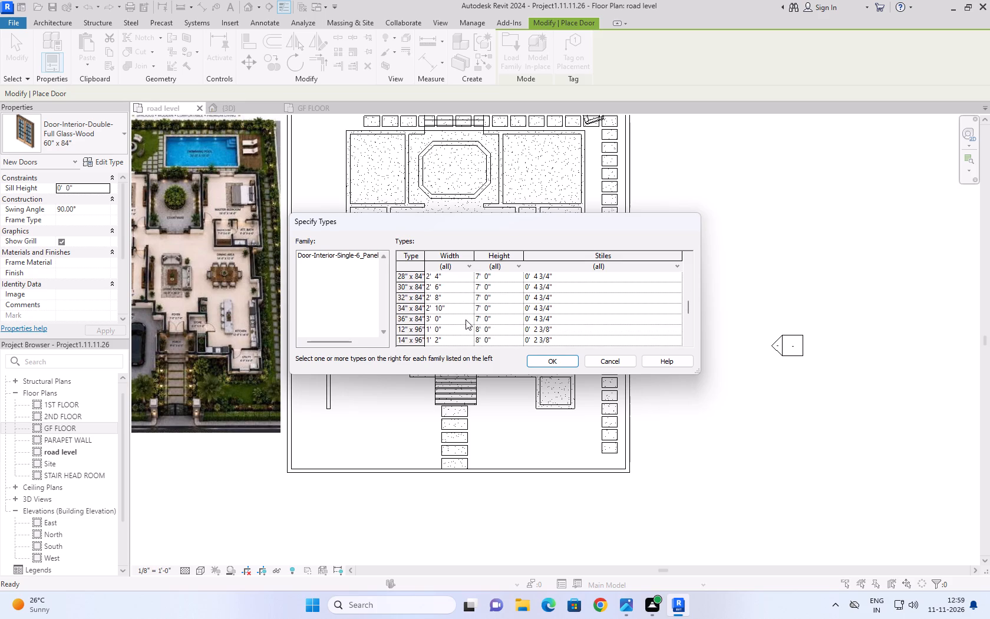
left_click(466, 320)
left_click(550, 364)
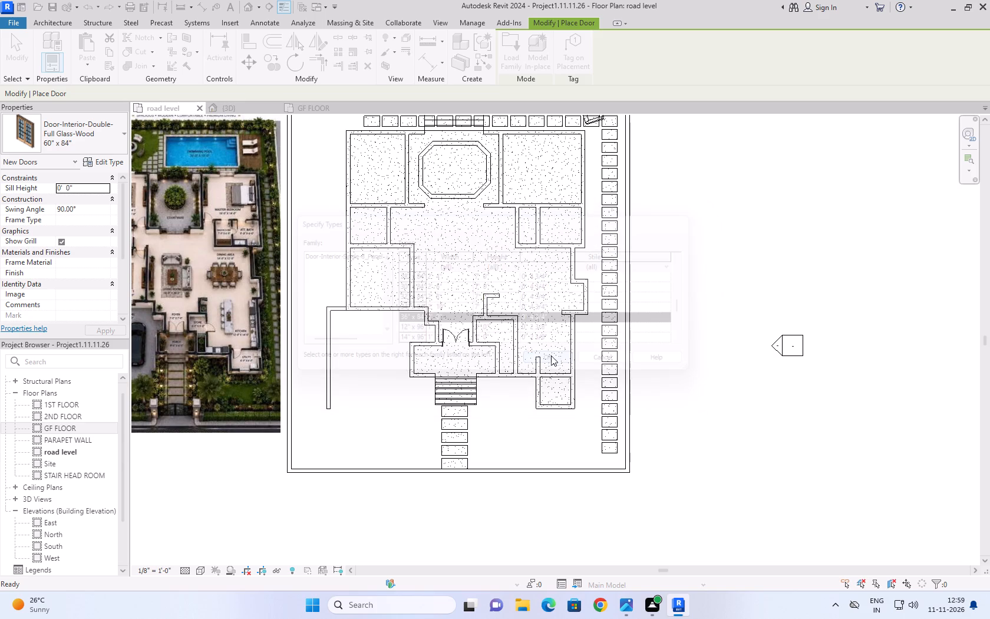
Place 36" x 84" single doors in the store's east wall and in the wall between kitchen and utility.
middle_click_drag(546, 317, 640, 534)
scroll(639, 534, "up", 1)
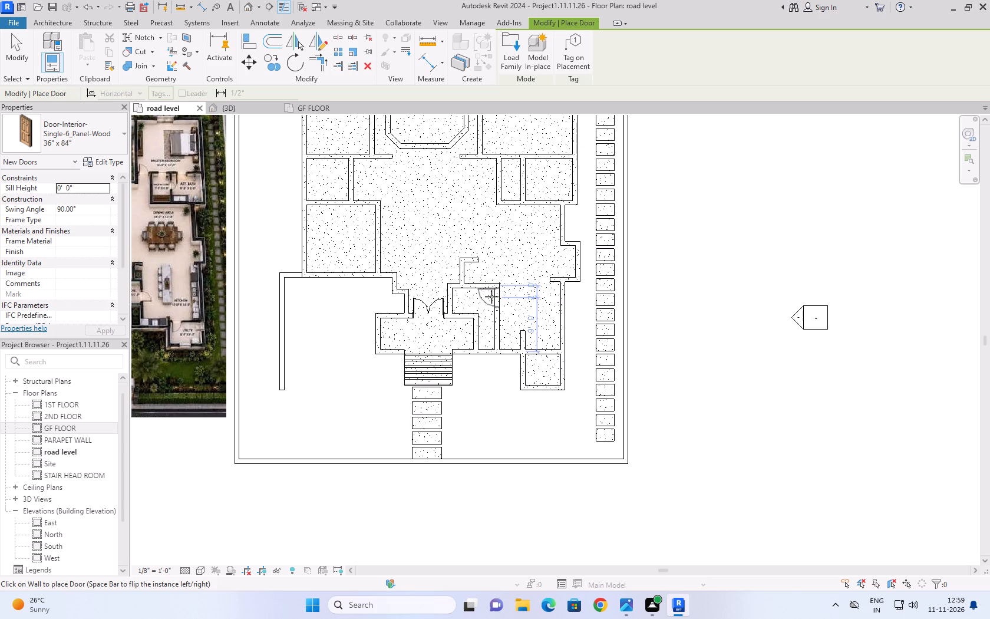
left_click(494, 302)
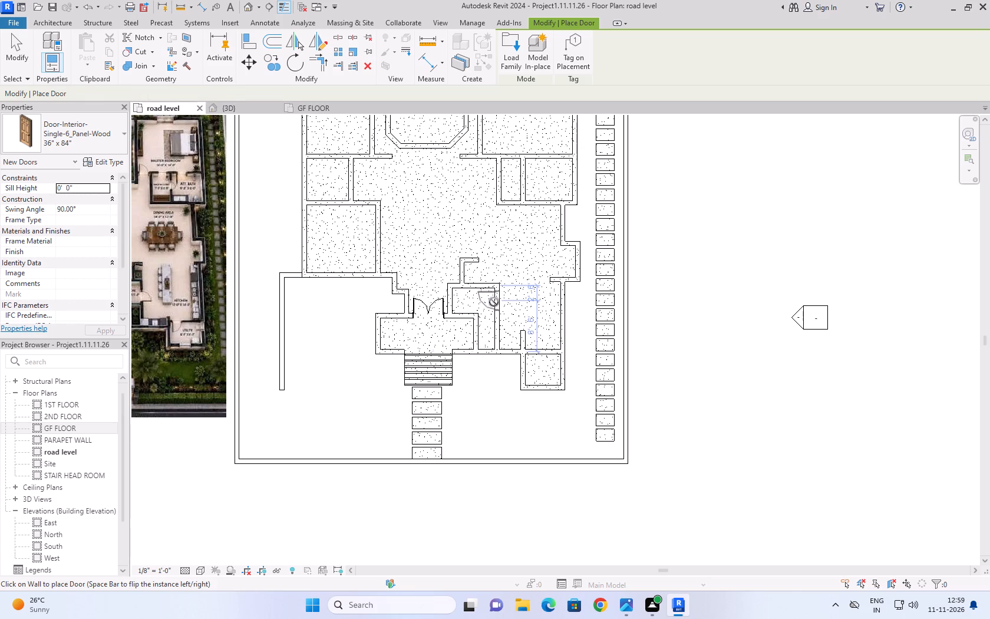
left_click(539, 357)
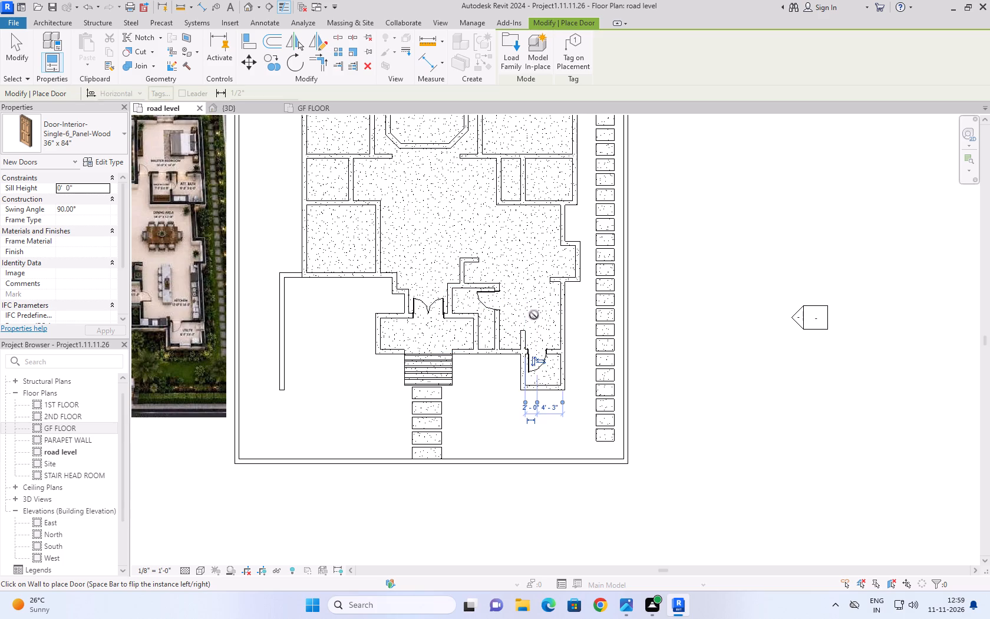
Place 36" x 84" single doors from the master bedroom into the attached bath and in the common bath's east wall.
scroll(539, 315, "down", 1)
middle_click_drag(554, 334, 565, 345)
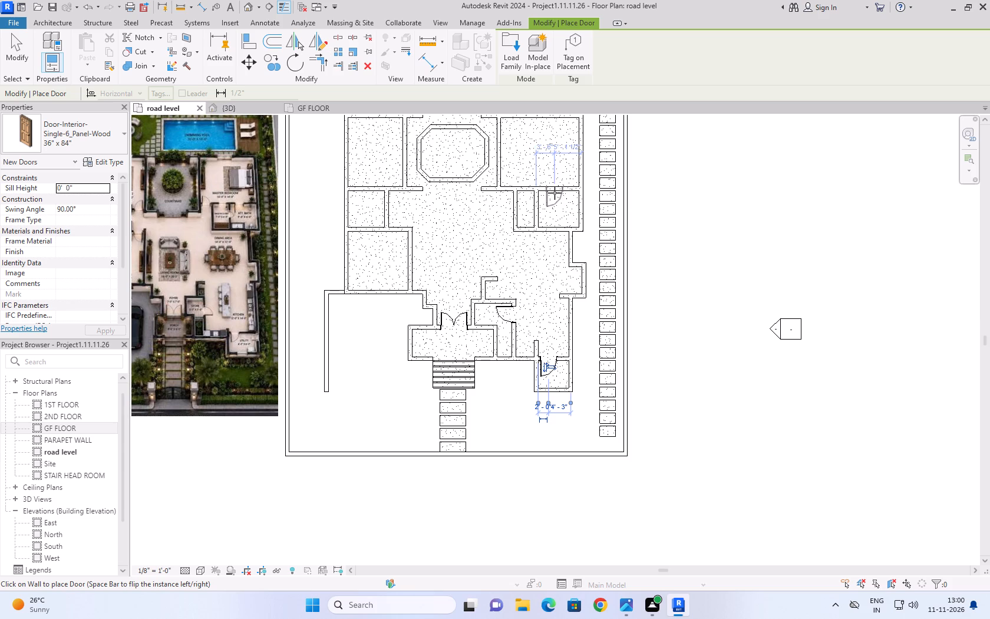
left_click(555, 193)
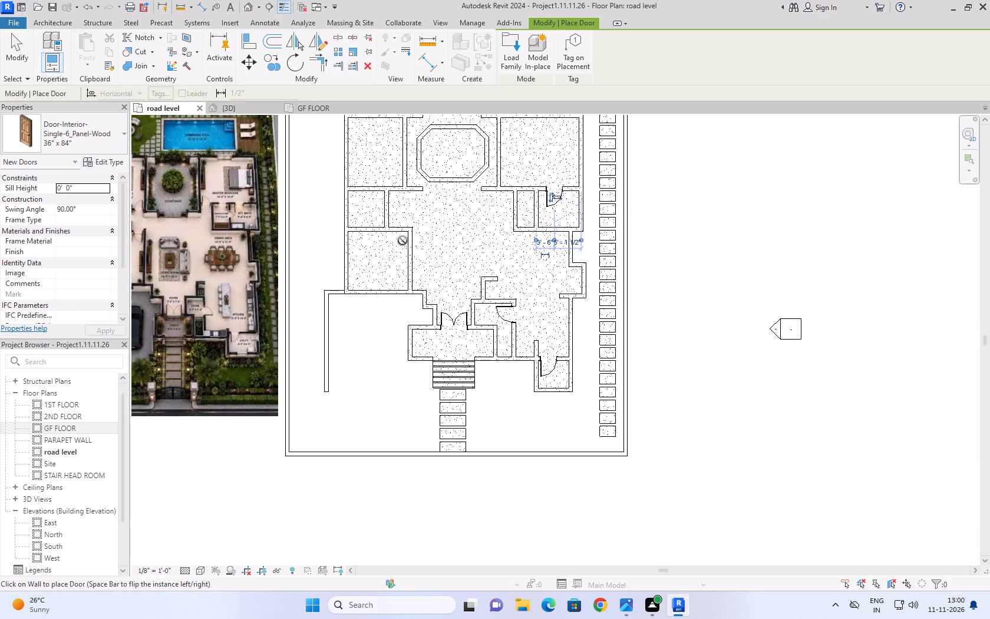
scroll(418, 232, "down", 2)
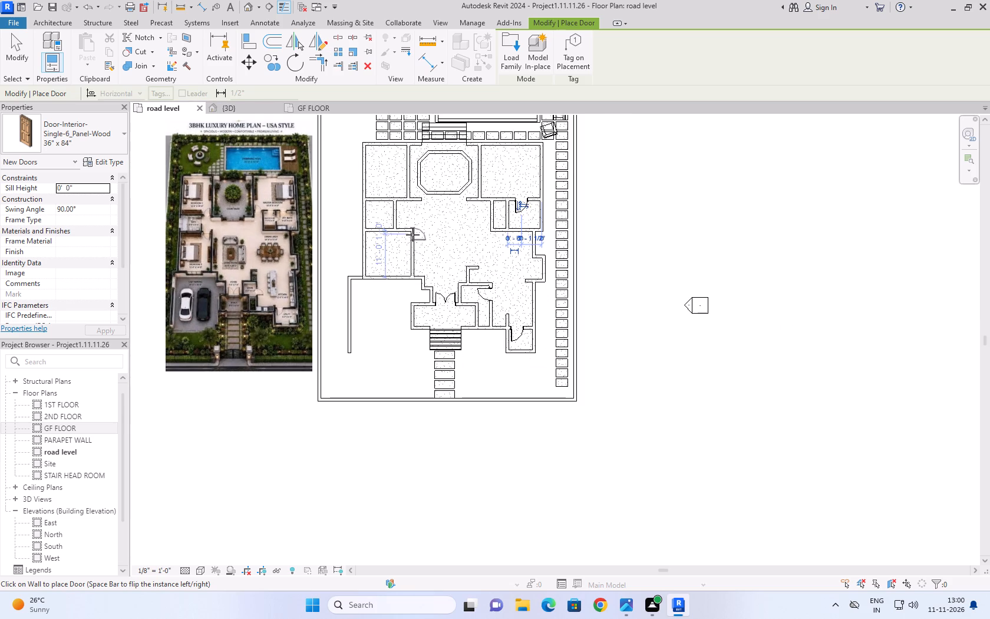
left_click(390, 210)
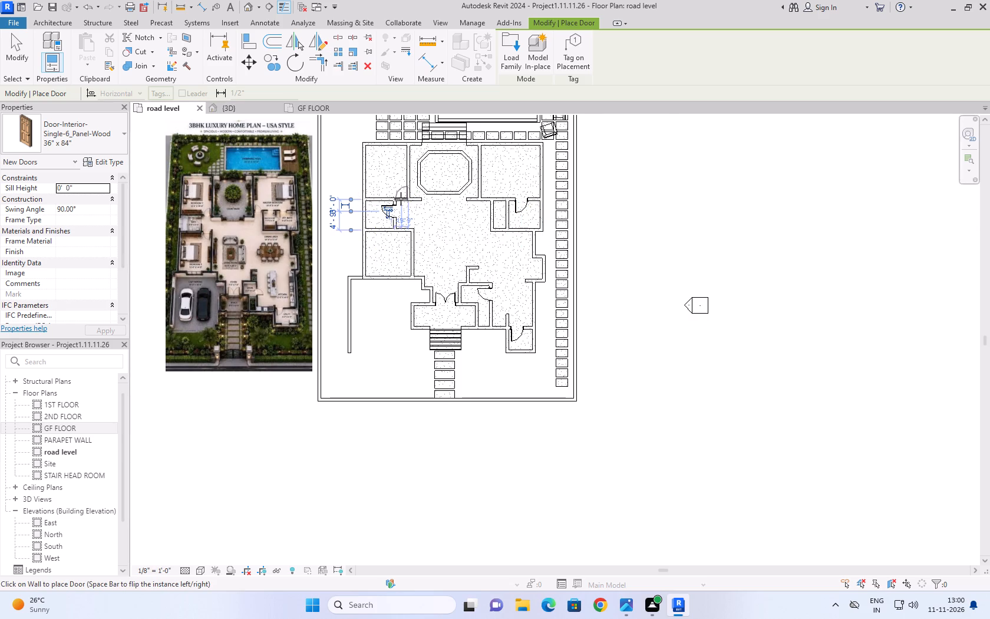
Place a 36" x 84" single door in Bedroom 2's south wall beside the common bath, swinging into the bedroom.
scroll(401, 199, "up", 9)
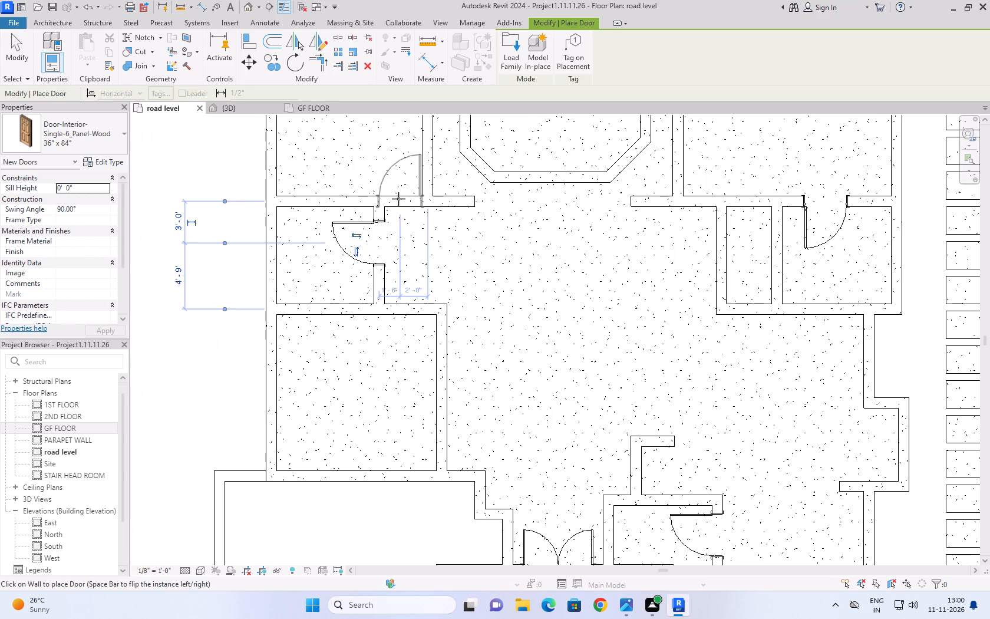
left_click(395, 197)
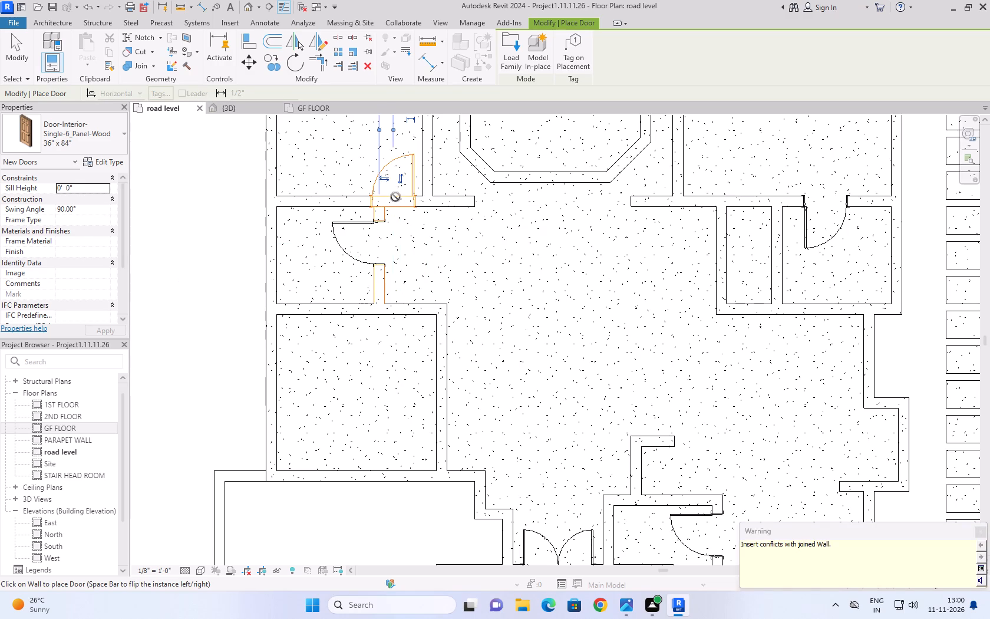
key("Escape")
key("Escape")
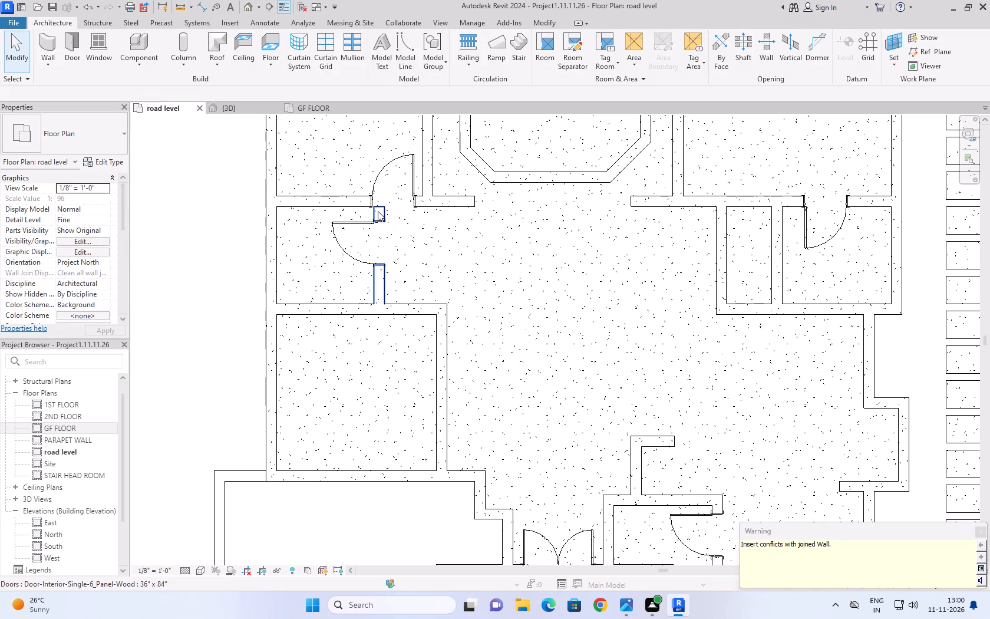
Nudge the common bath's east wall west, clear of the Bedroom 2 door, to about 6'-11" from the exterior wall.
left_click(378, 211)
key("Left")
key("Left")
key("Left")
key("Left")
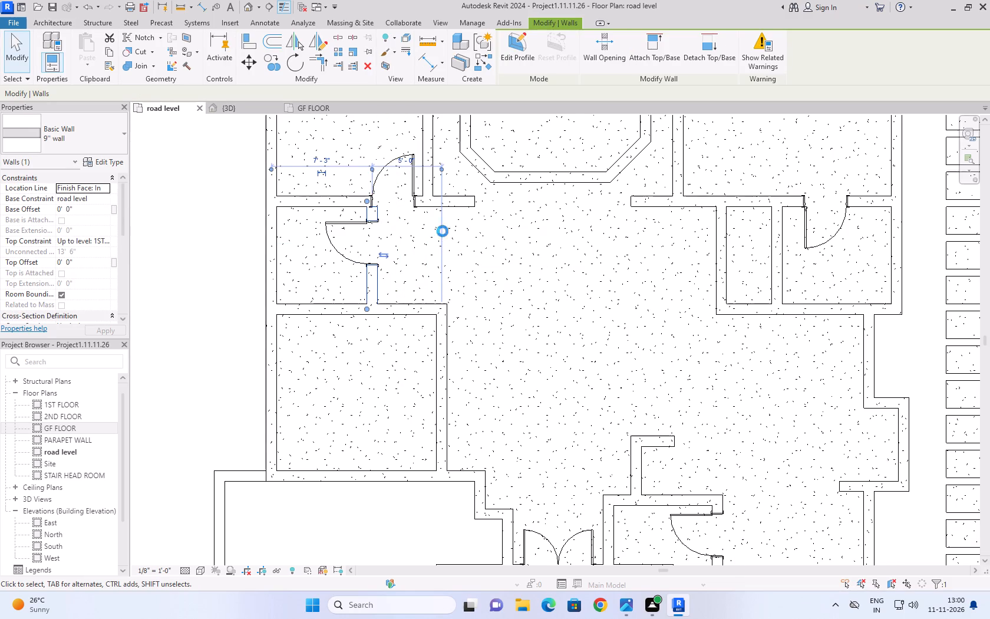
key("Left")
key("Left")
key("Right")
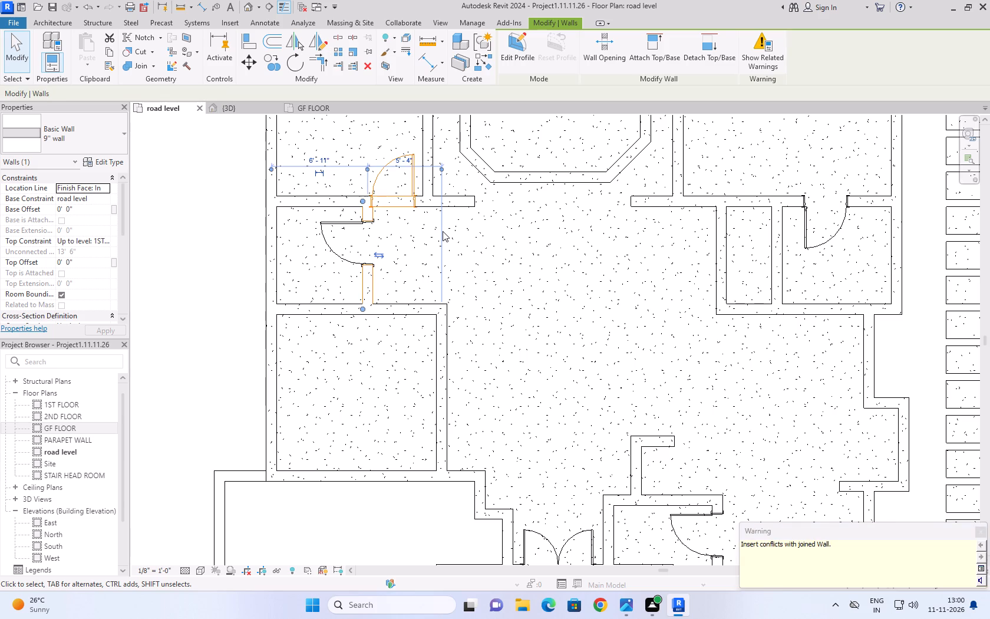
key("Left")
key("Left")
left_click(522, 274)
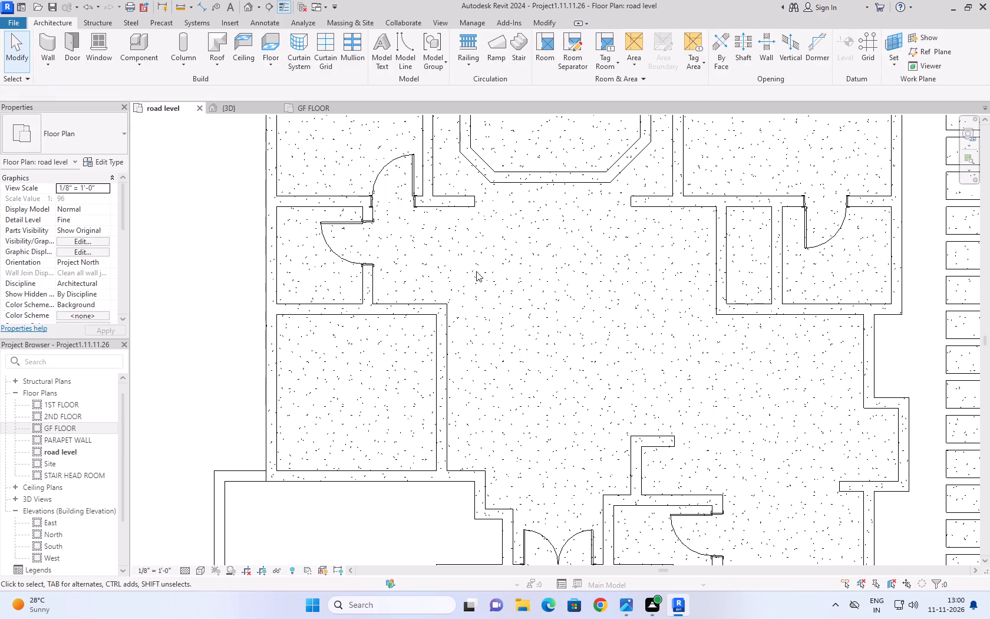
Nudge the Bedroom 2 door slightly east, away from the common bath wall.
left_click(410, 173)
key("Right")
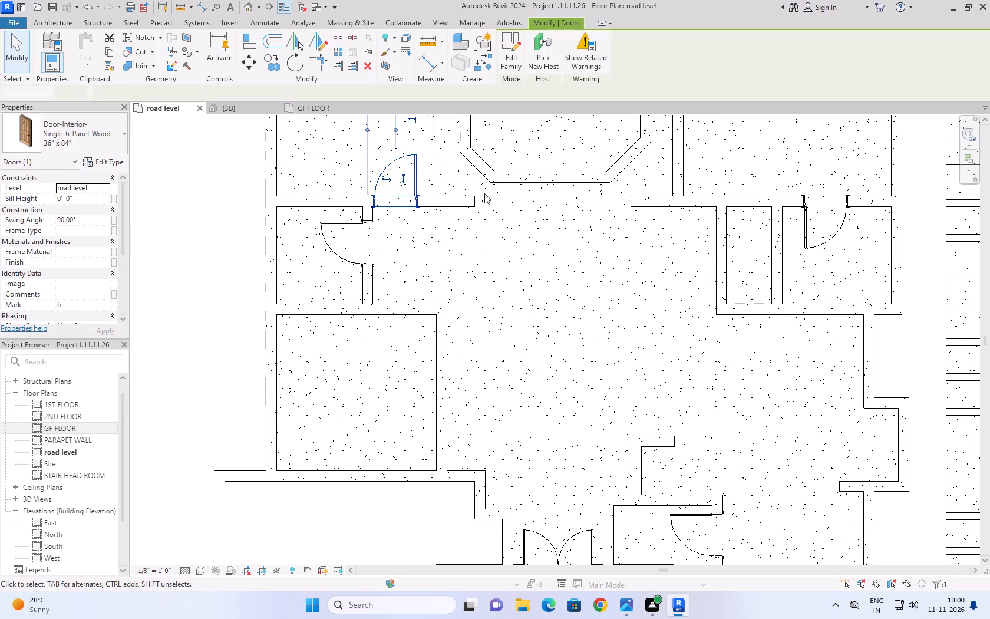
key("Right")
left_click(510, 265)
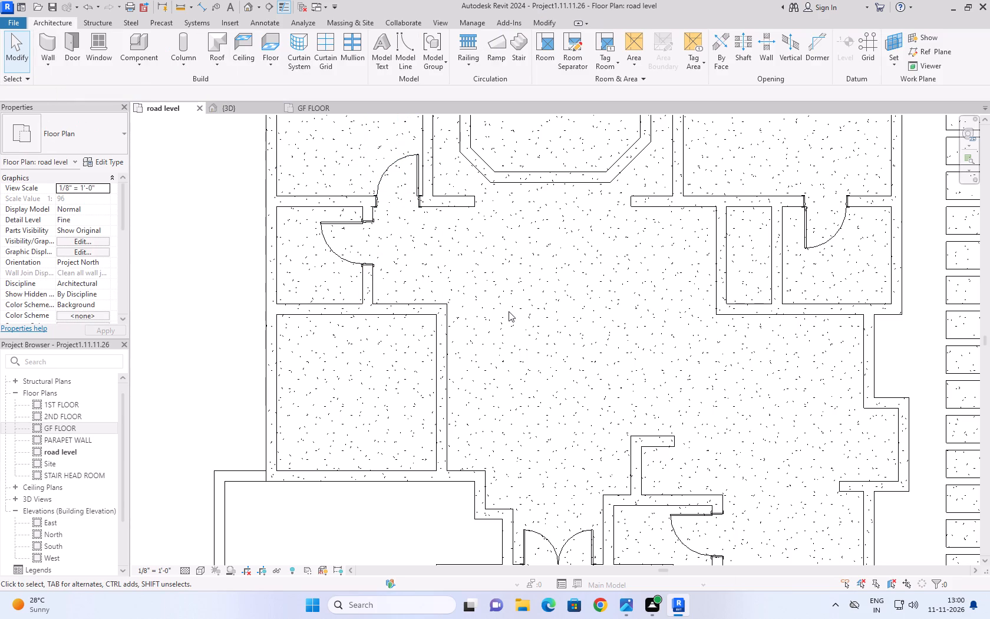
Place a matching 36" x 84" door in Bedroom 3's north wall, 2'-6" from its east wall, with the swing flipped.
scroll(515, 269, "down", 2)
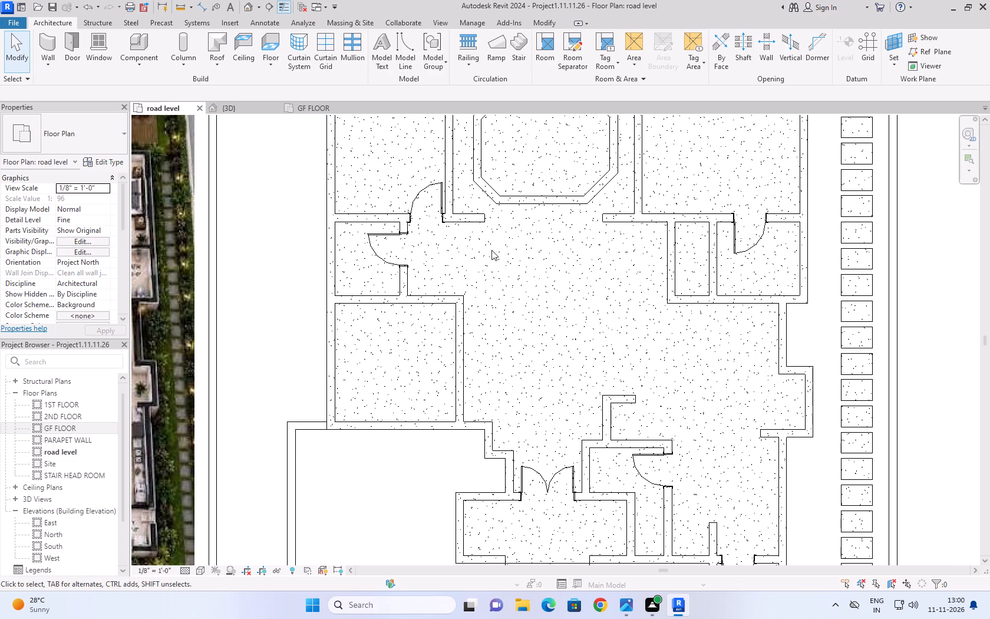
scroll(494, 249, "down", 2)
left_click(441, 206)
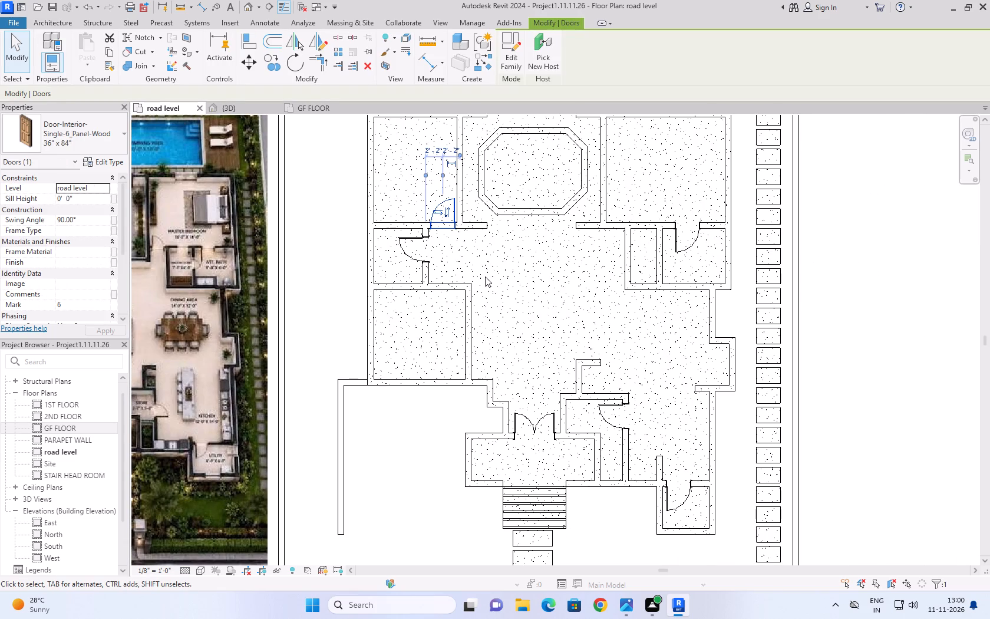
type("cs")
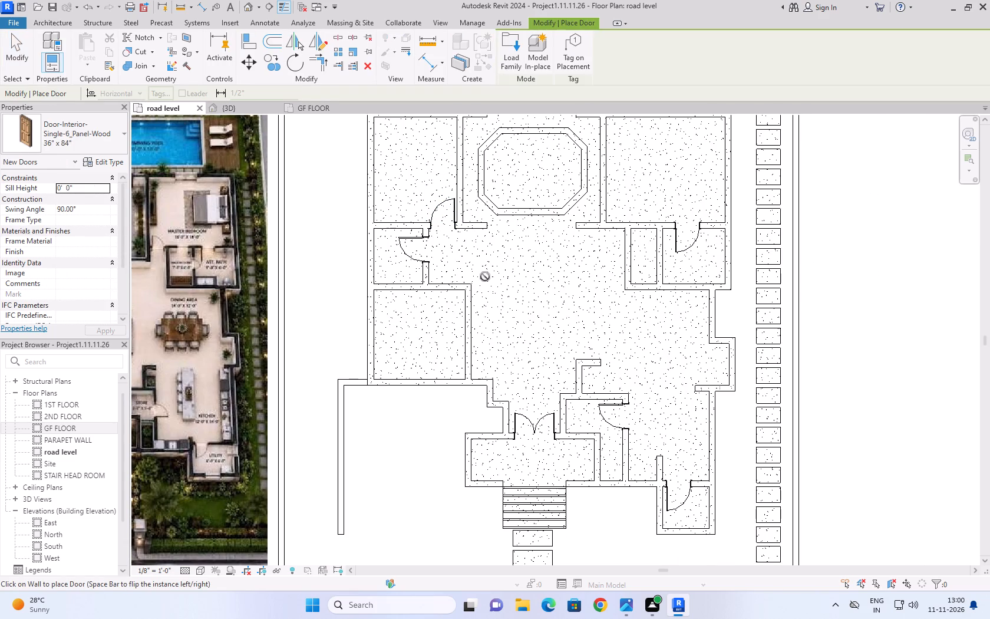
scroll(511, 261, "down", 3)
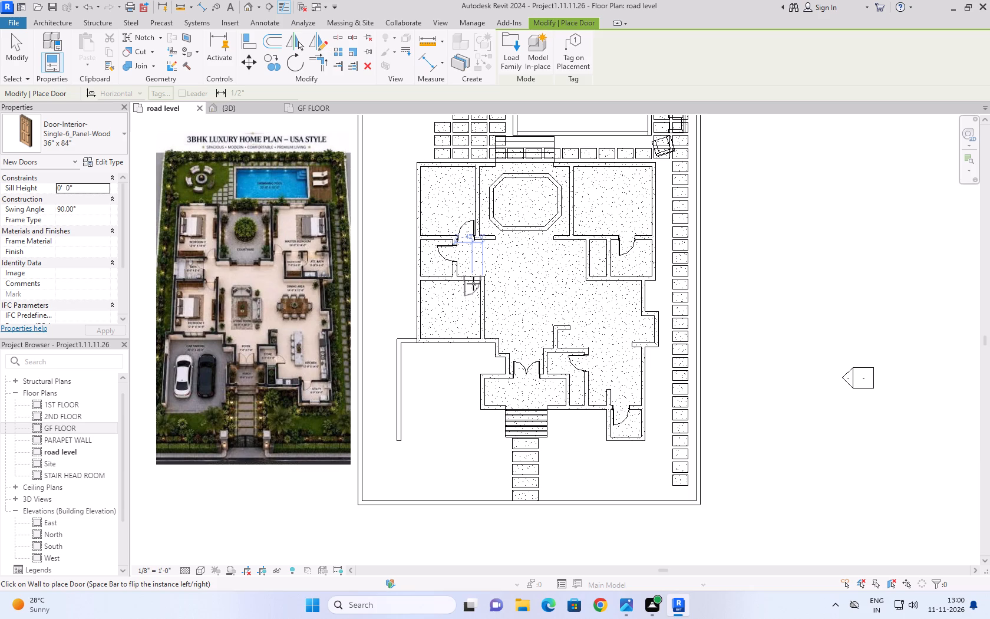
key("space")
left_click(471, 284)
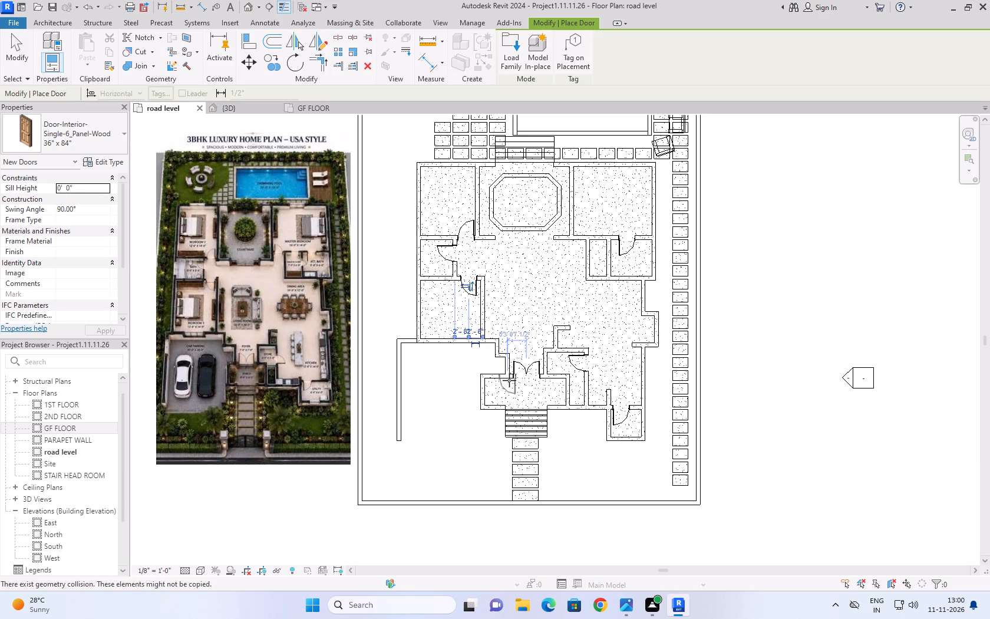
Place a 36" x 84" single door in the master bedroom's south wall near the courtyard, swinging into the bedroom.
scroll(585, 245, "up", 1)
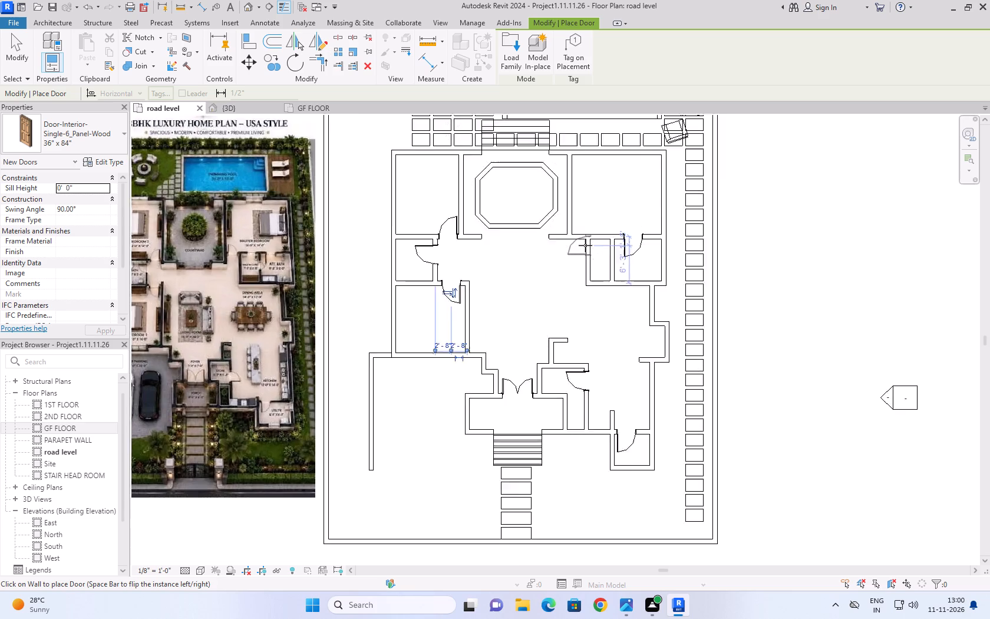
scroll(585, 245, "up", 5)
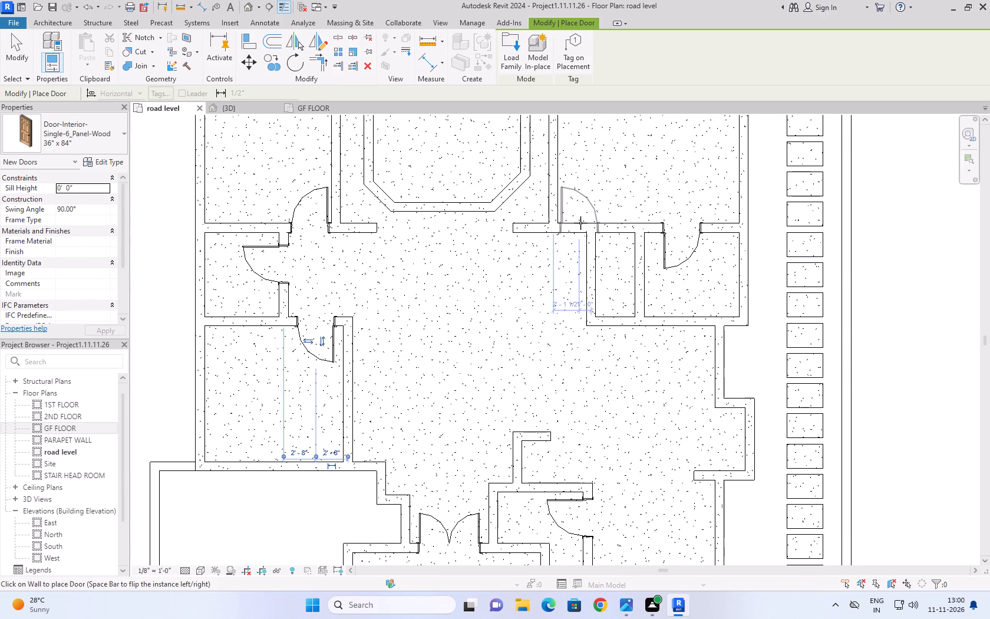
left_click(582, 223)
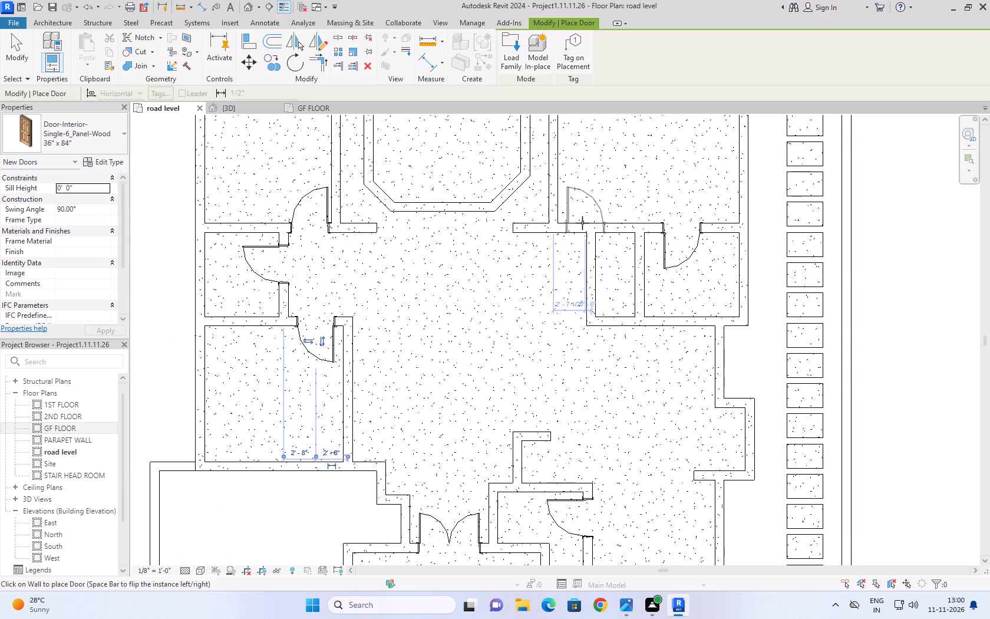
left_click(26, 48)
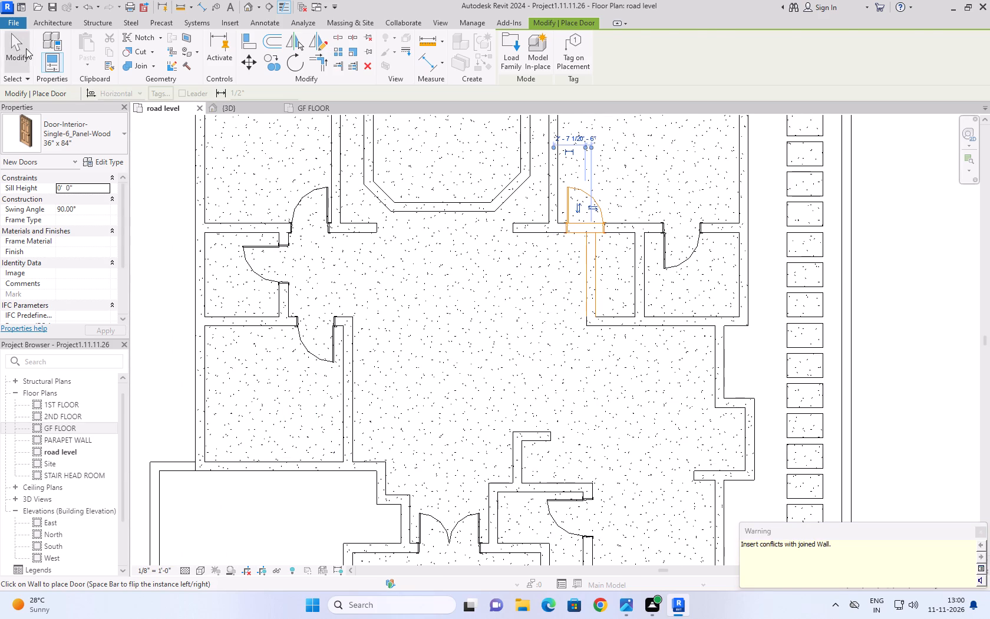
Nudge the west wall of the narrow room beside the attached bath east, to 2'-2" from the bath partition.
left_click(592, 279)
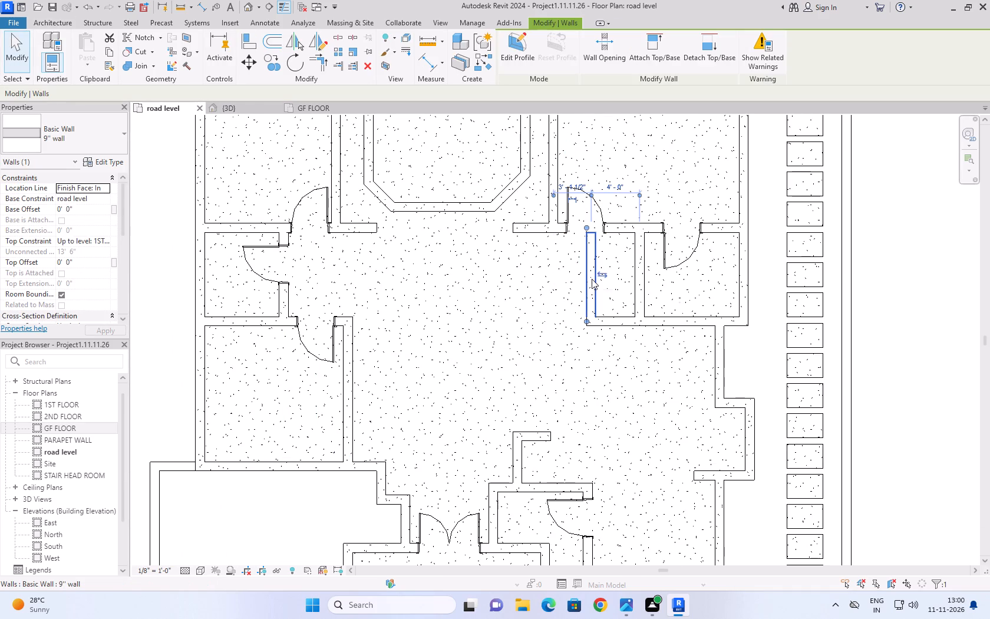
key("Right")
key("Right")
key("Right")
key("Right")
key("Right")
key("Right")
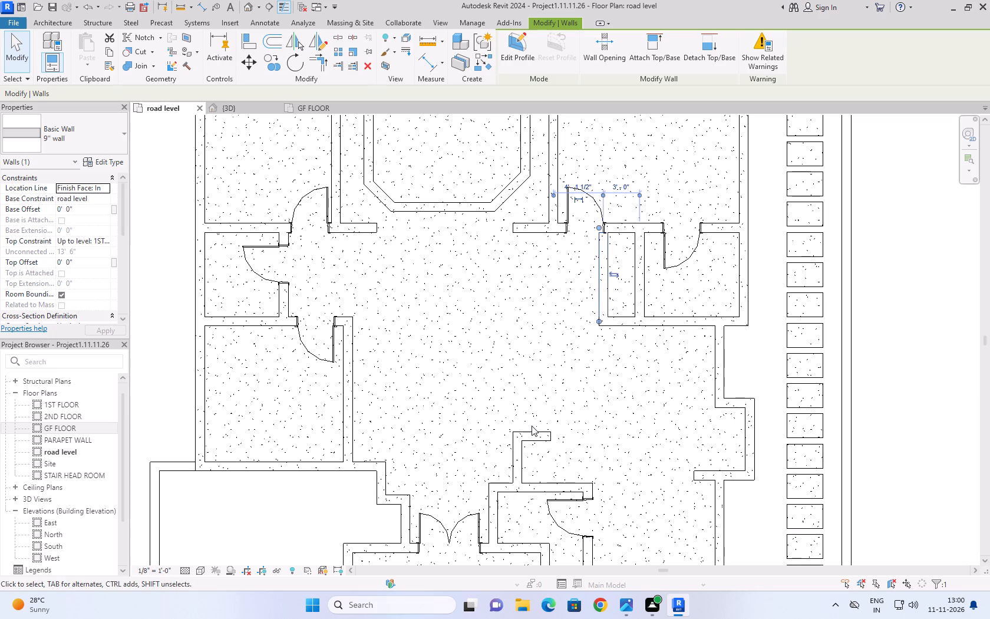
key("Right")
key("Right")
key("Right")
key("Right")
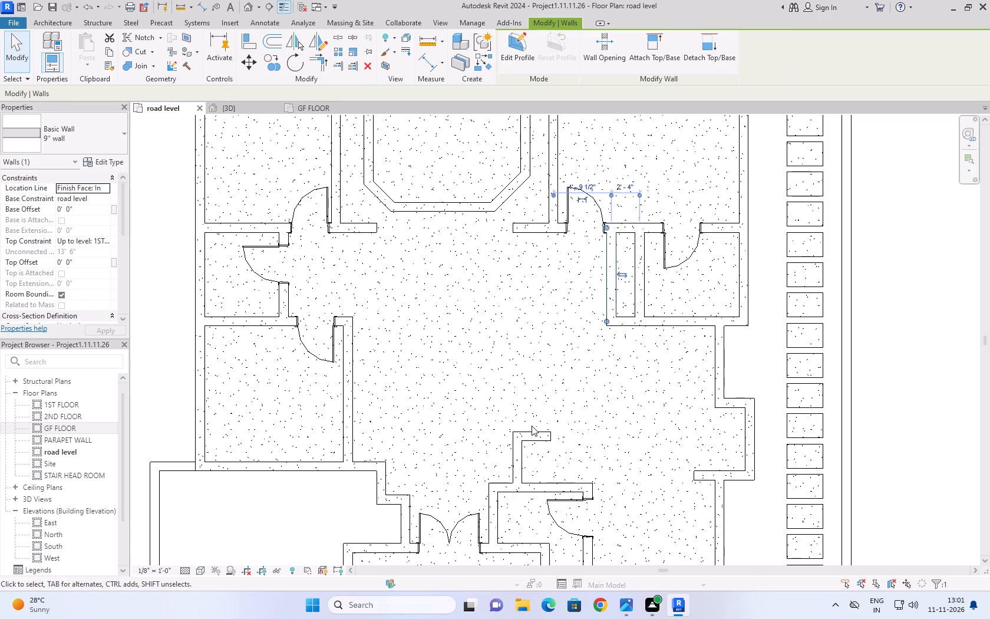
key("Right")
key("Left")
left_click(925, 327)
left_click(612, 271)
key("Right")
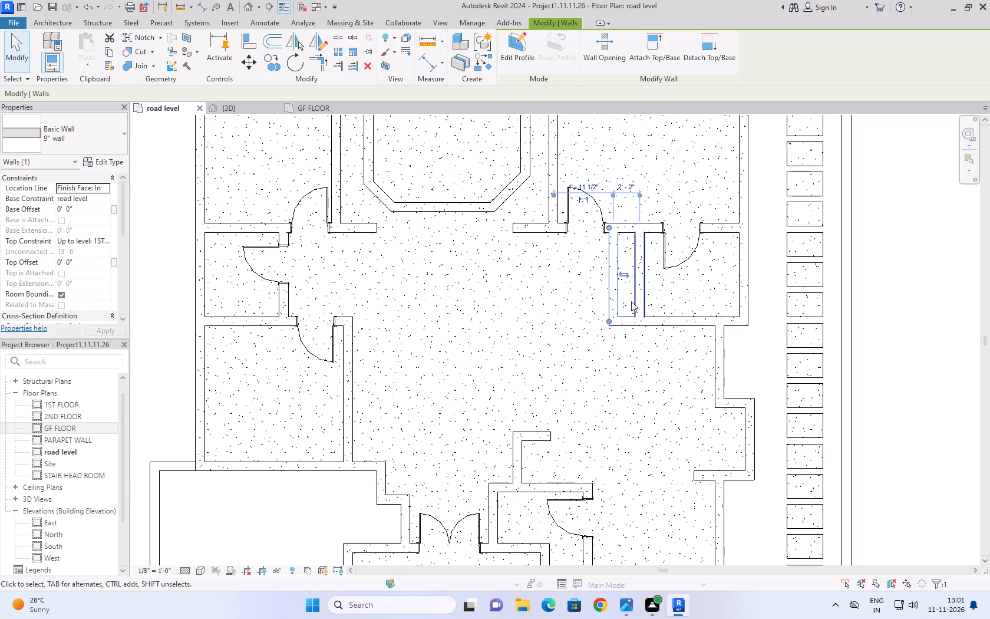
Compare the closet and bath area with the reference image and flip the narrow room's west wall about its location line.
scroll(648, 370, "down", 6)
scroll(280, 410, "up", 2)
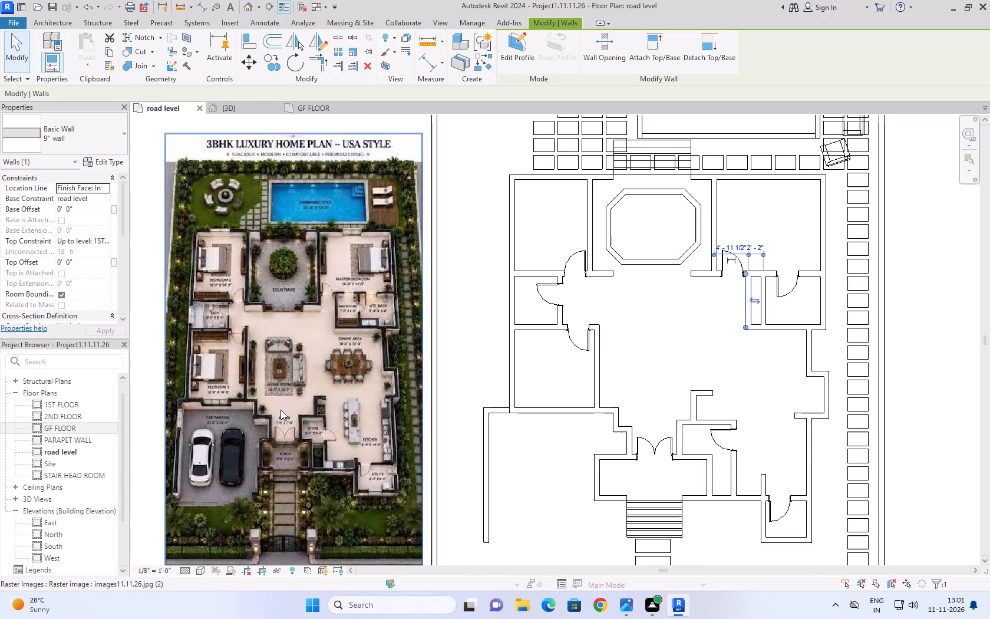
scroll(280, 410, "up", 1)
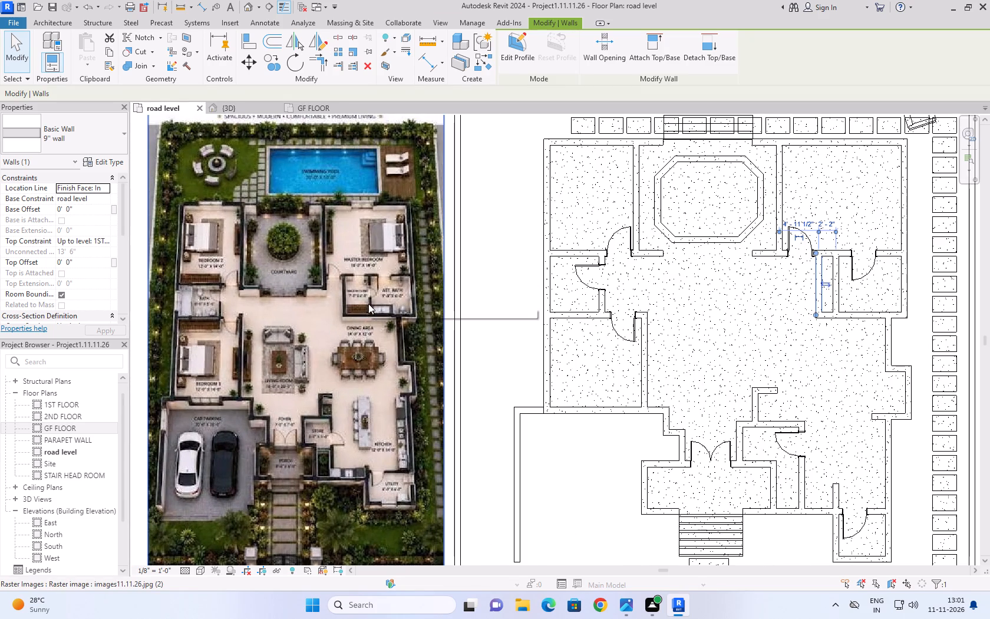
left_click(837, 283)
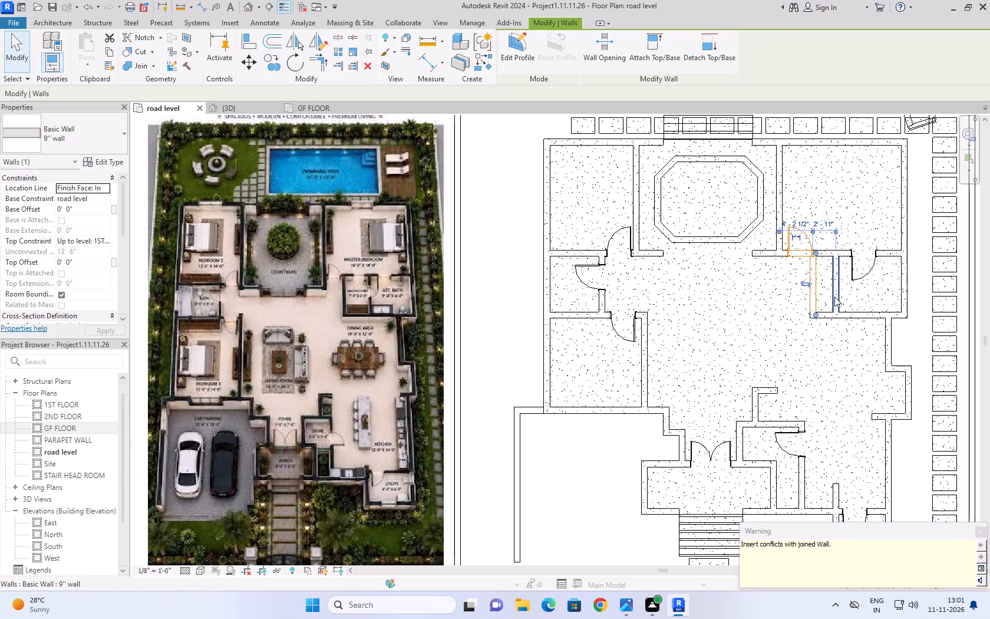
left_click(486, 294)
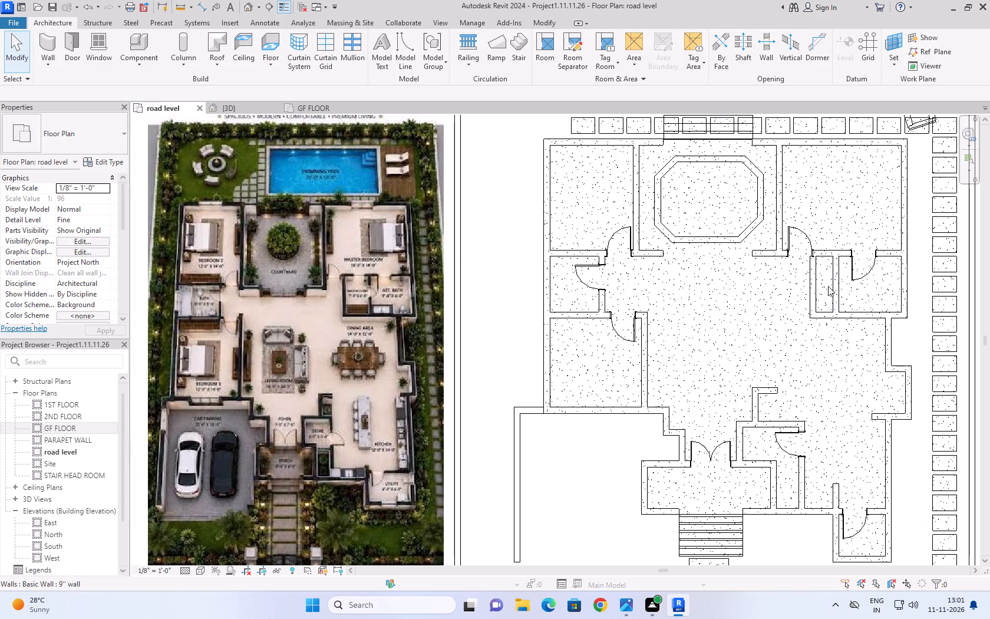
Nudge the west wall of the narrow closet beside the attached bath east, to 1'-11" from the bath partition.
left_click(814, 285)
middle_click_drag(828, 362, 706, 404)
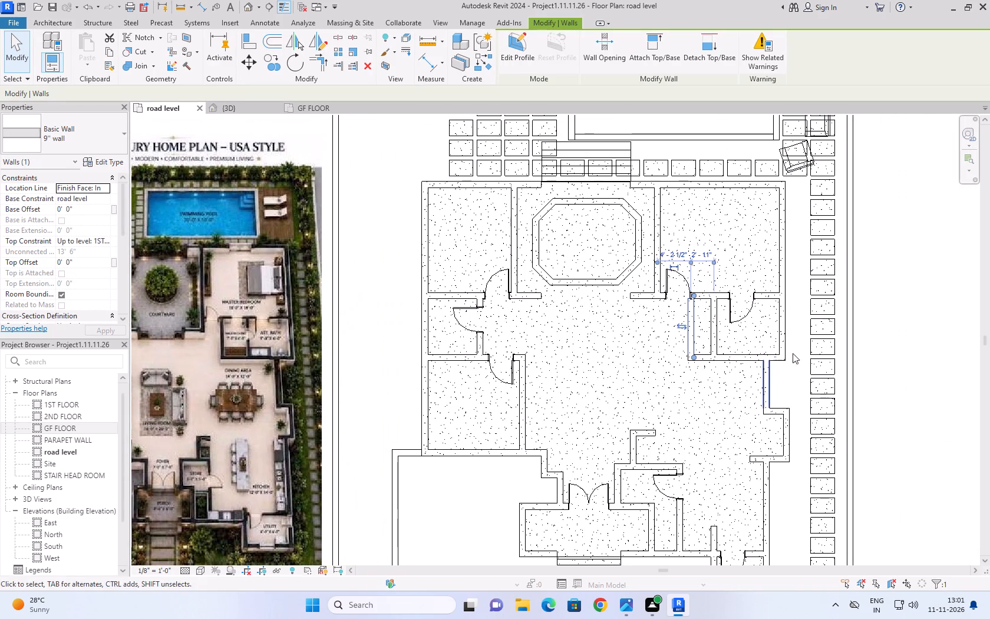
key("Right")
key("Right")
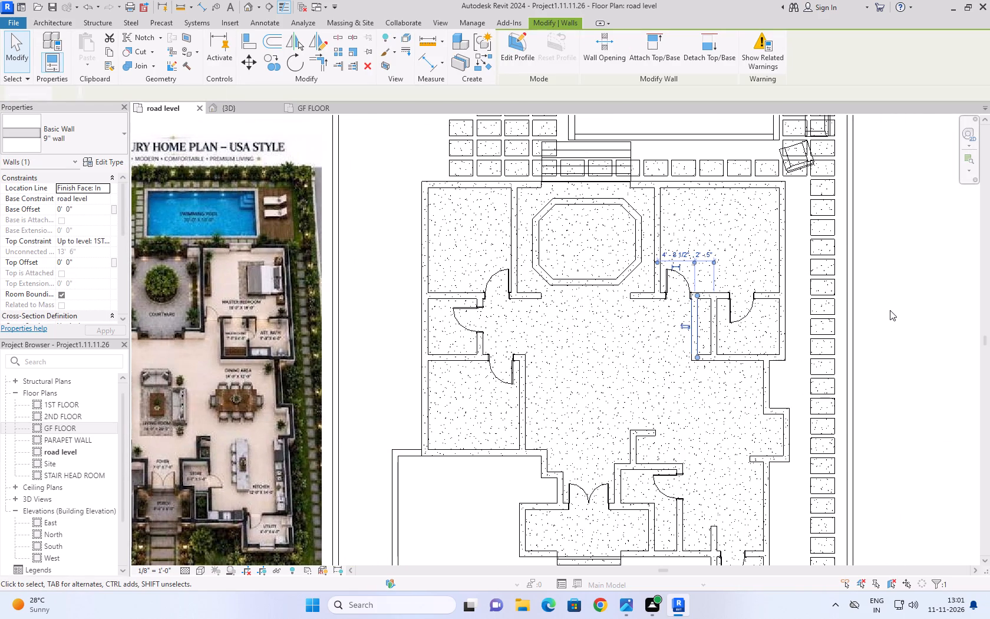
key("Right")
key("Right")
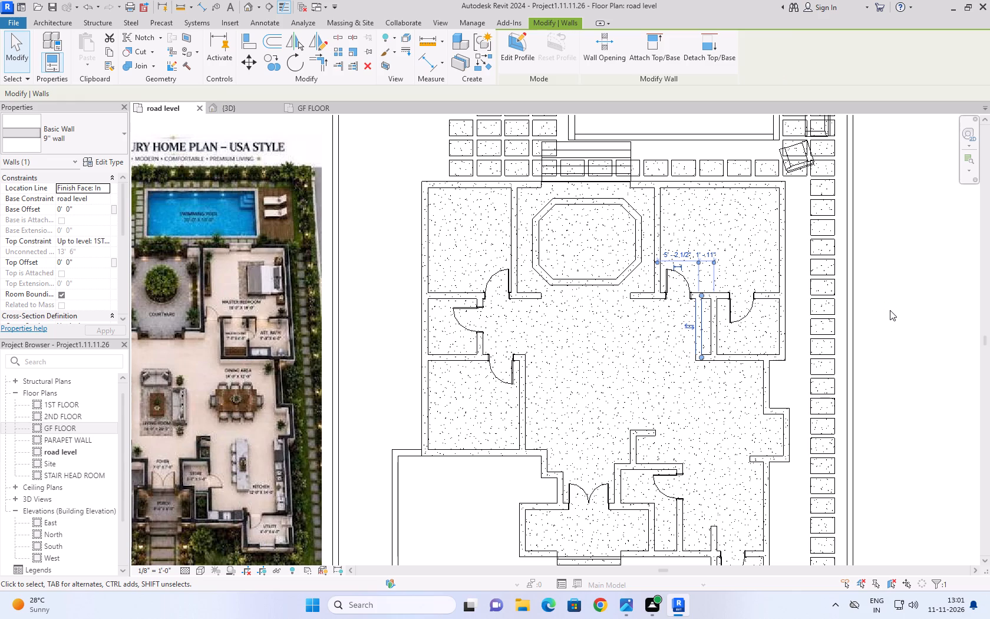
left_click(890, 310)
Nudge the partition between the closet and attached bath east, to 2'-11" from the closet's west wall.
left_click(714, 321)
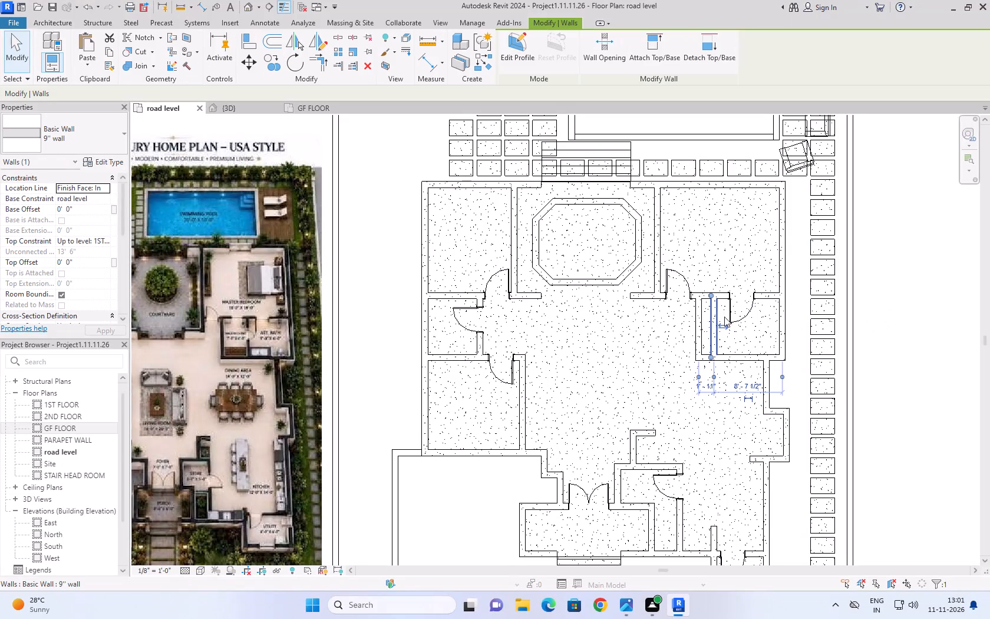
key("Right")
key("Right")
key("Right")
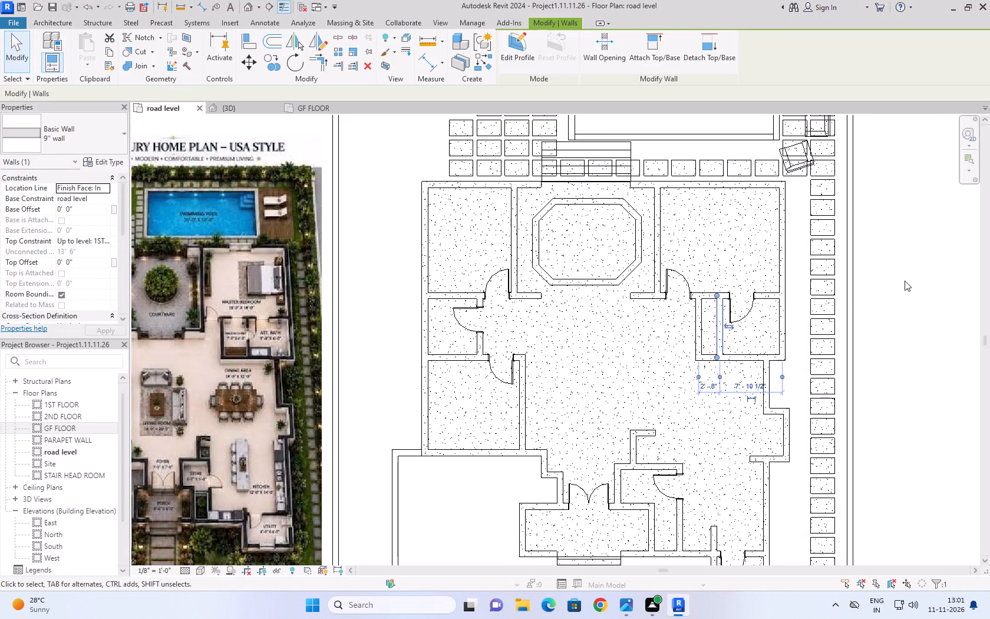
key("Right")
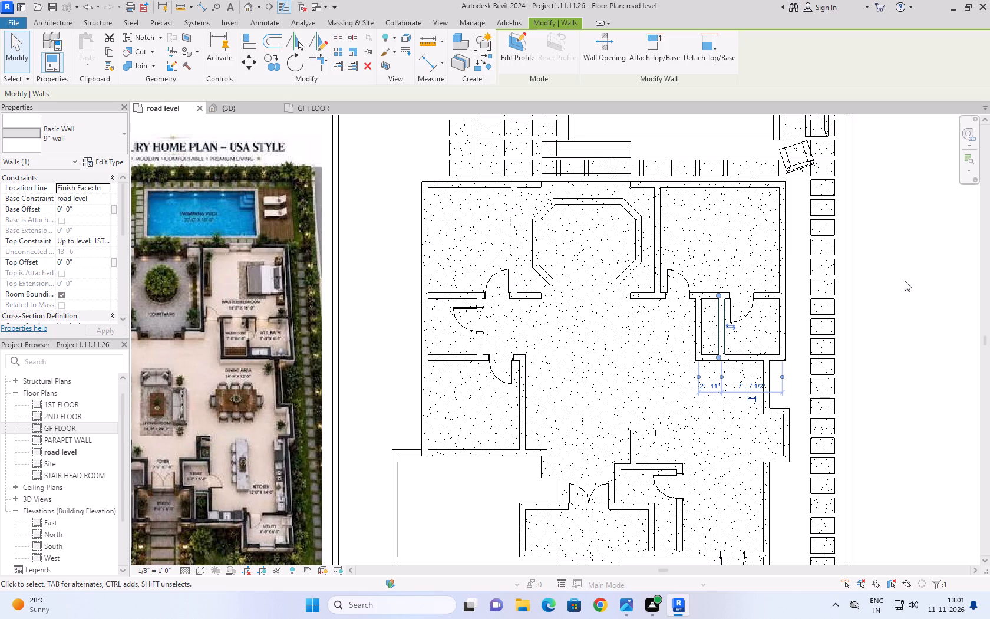
left_click(905, 281)
Nudge the attached bath's north door east, to 3'-9" from the closet partition.
left_click(750, 312)
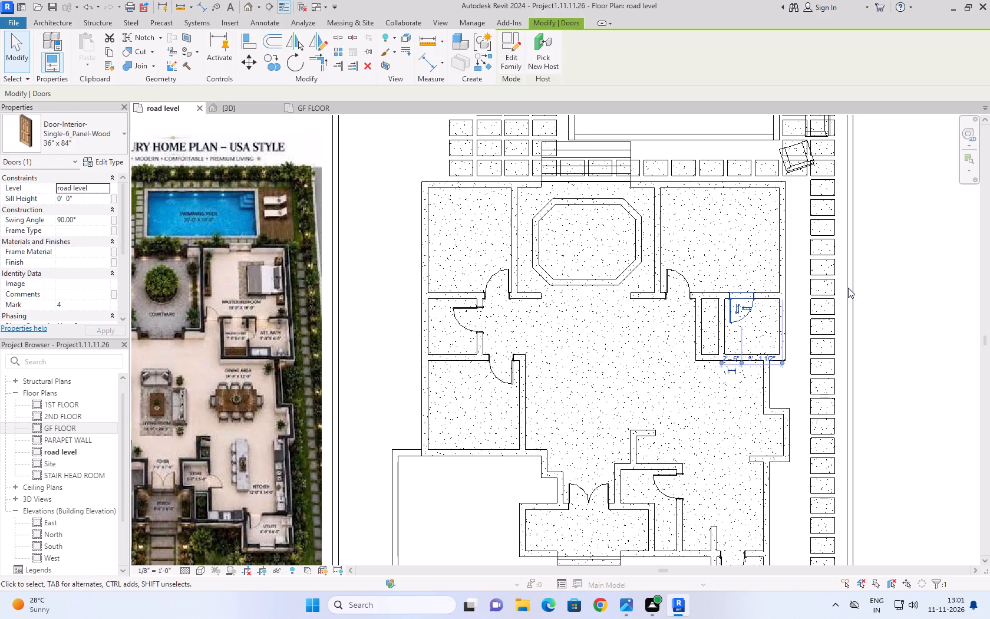
key("Right")
key("Right")
key("Right")
key("Right")
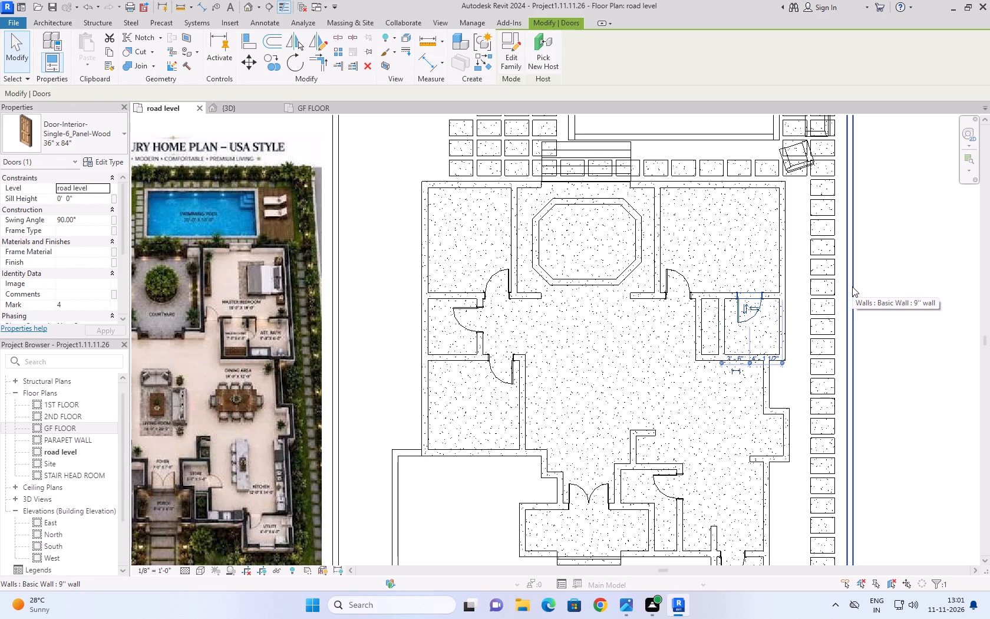
key("Right")
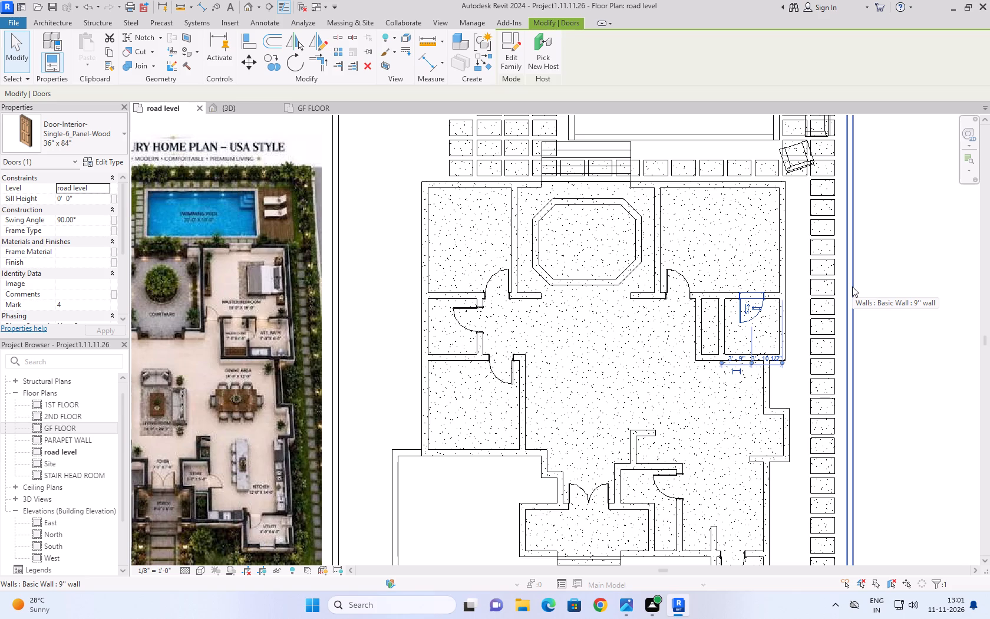
left_click(906, 262)
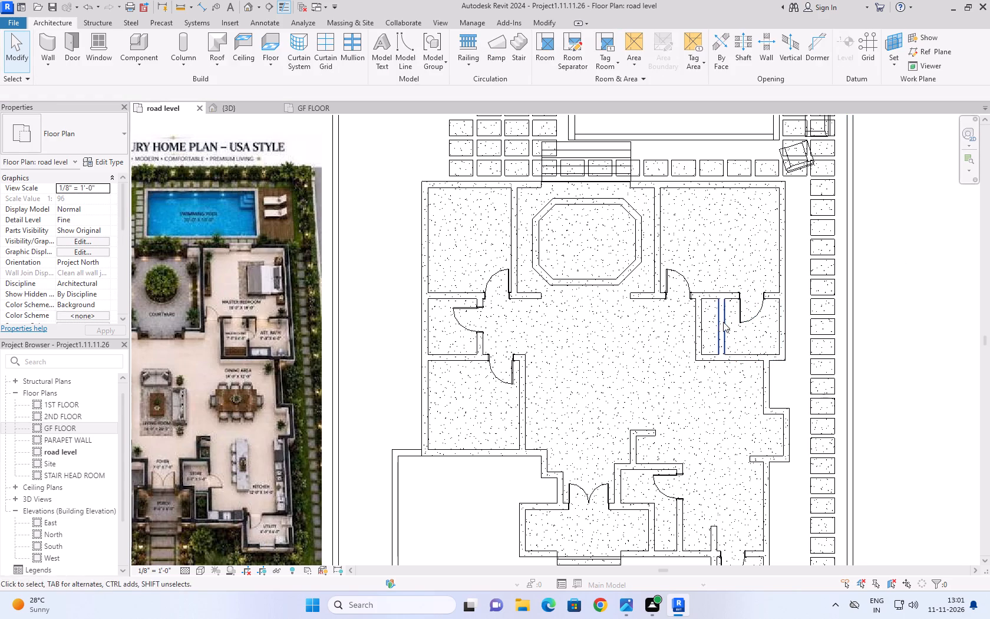
Nudge the partition between the closet and attached bath further east, to 4'-2" from the closet's west wall.
left_click(723, 322)
key("Right")
key("Right")
key("Right")
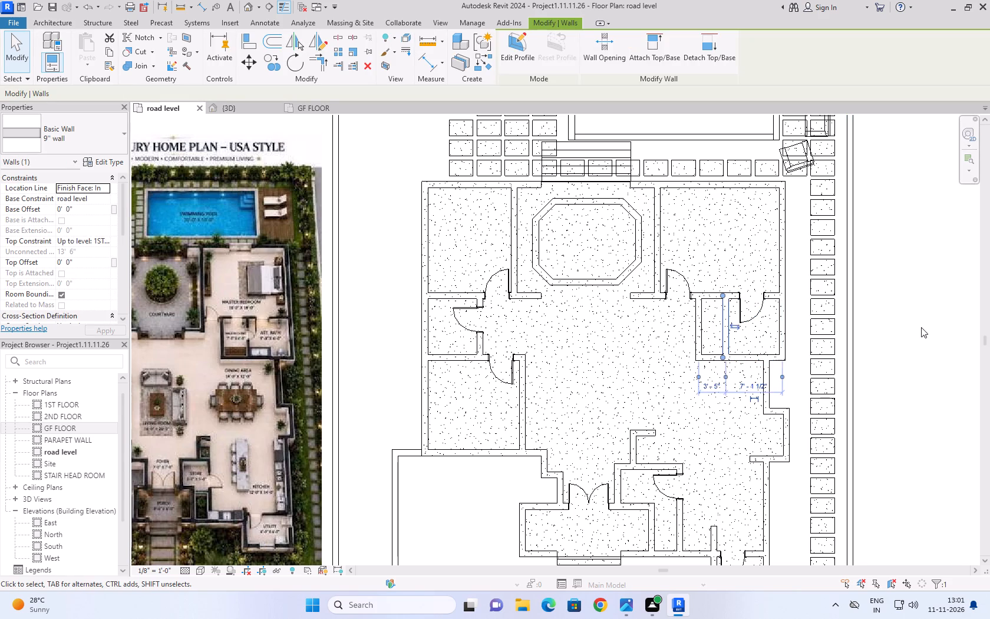
key("Right")
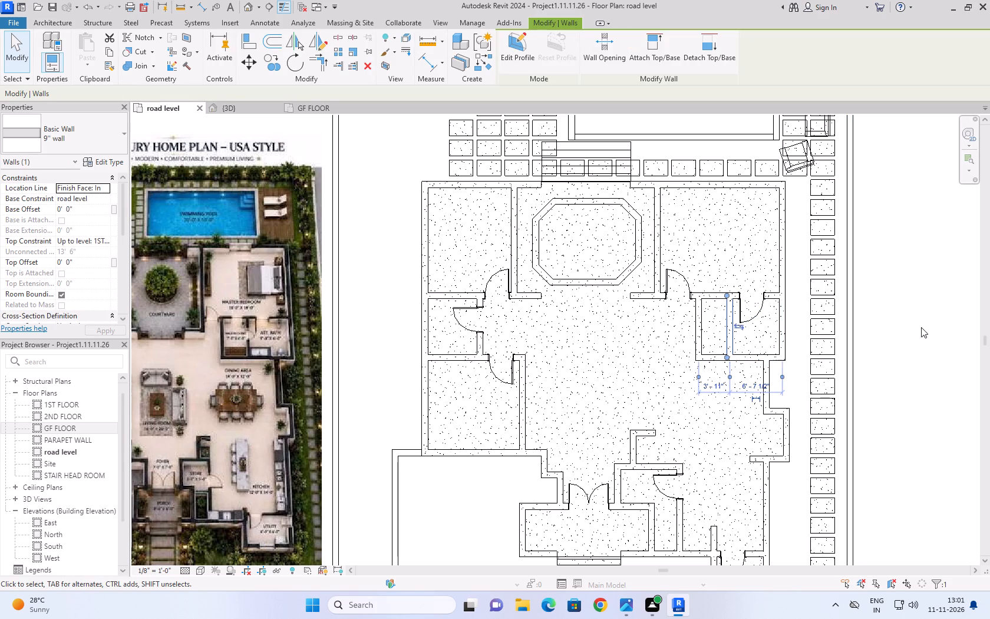
key("Right")
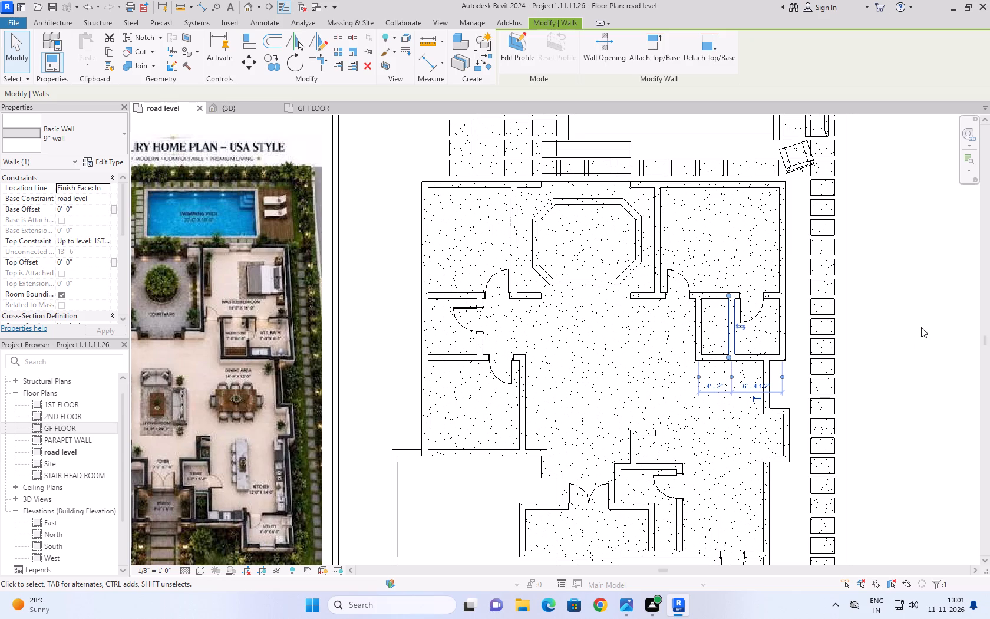
left_click(921, 327)
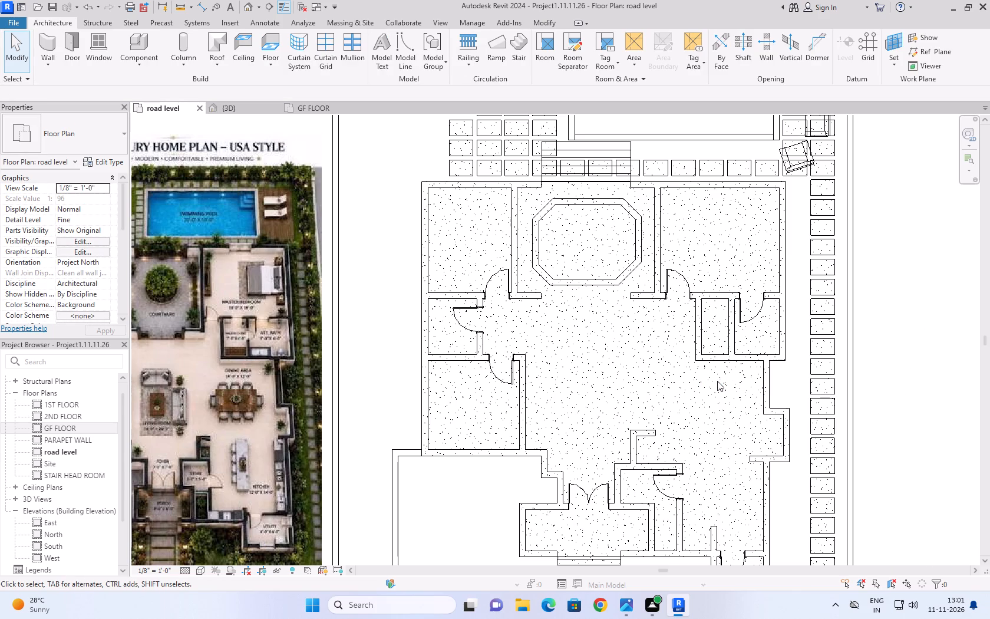
Place a matching 36" x 84" single door in the partition between closet and attached bath, swinging into the closet.
left_click(758, 315)
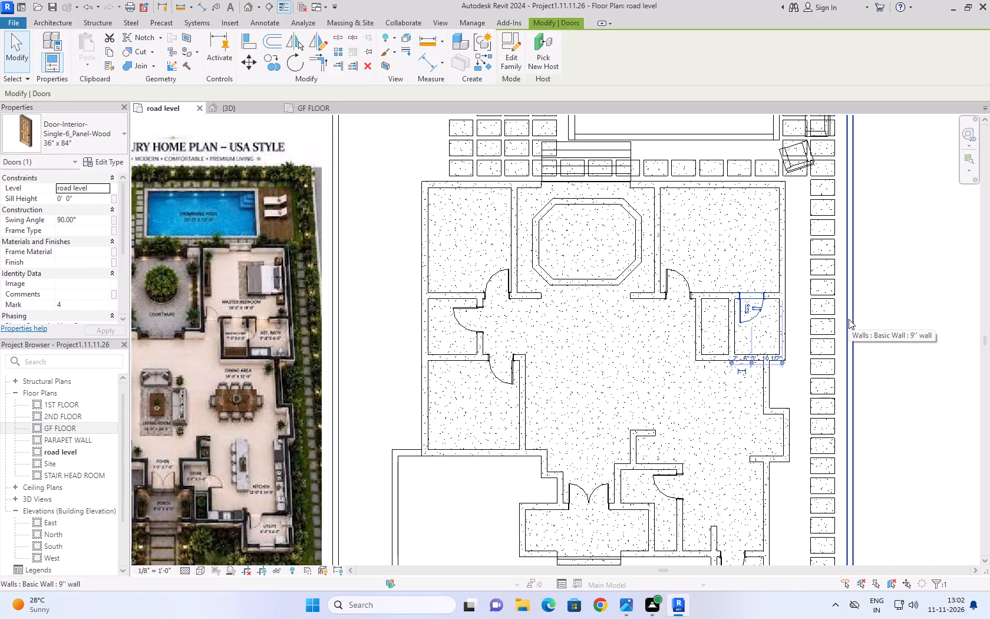
type("cs")
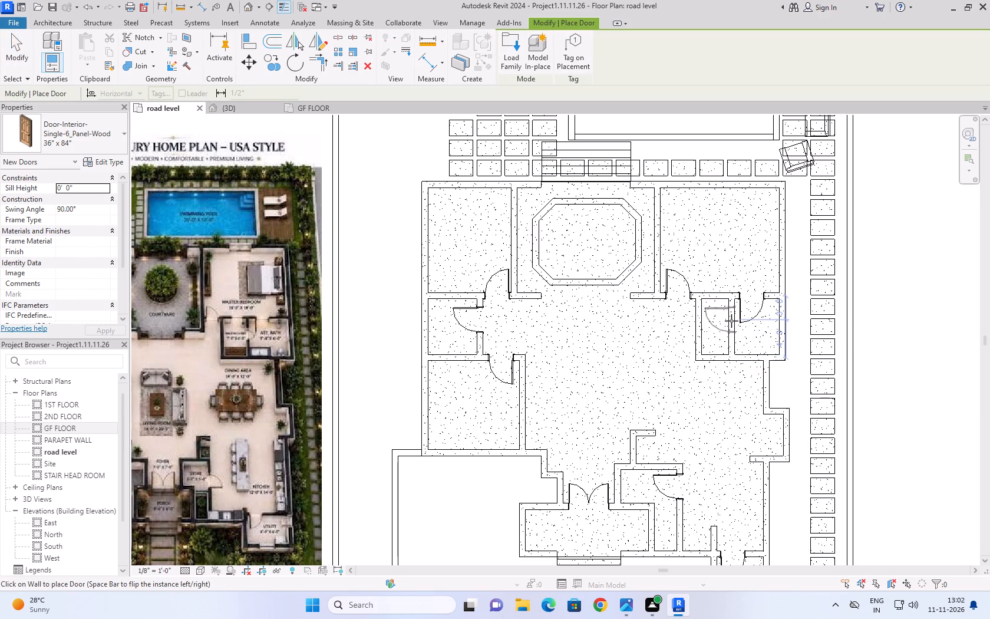
left_click(731, 321)
left_click(11, 54)
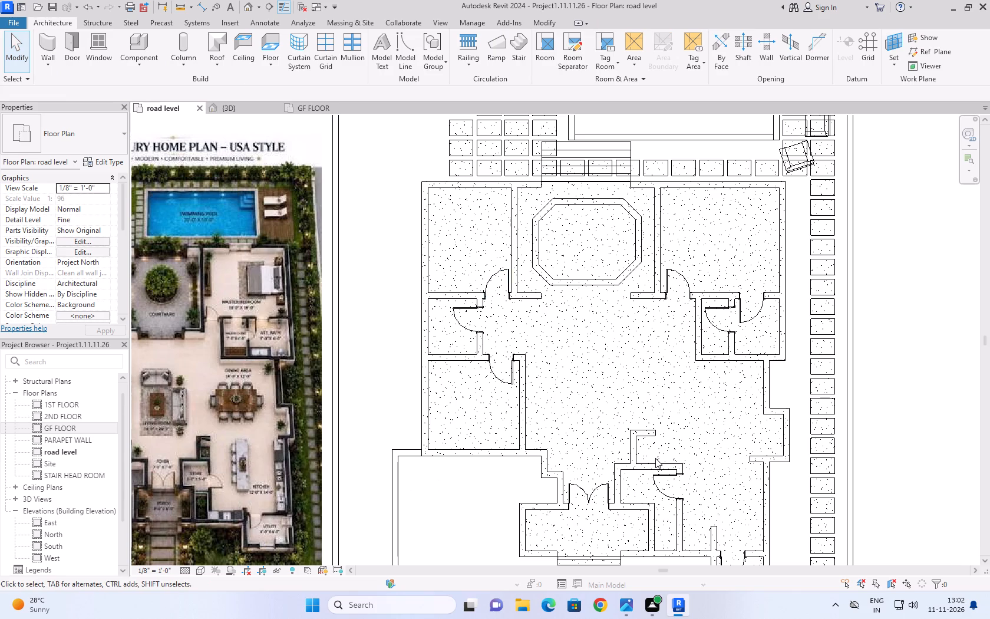
Compare the house's walls, room openings and doors with the 3BHK reference image, including the dining-side recess and Bedroom 3.
scroll(655, 458, "down", 3)
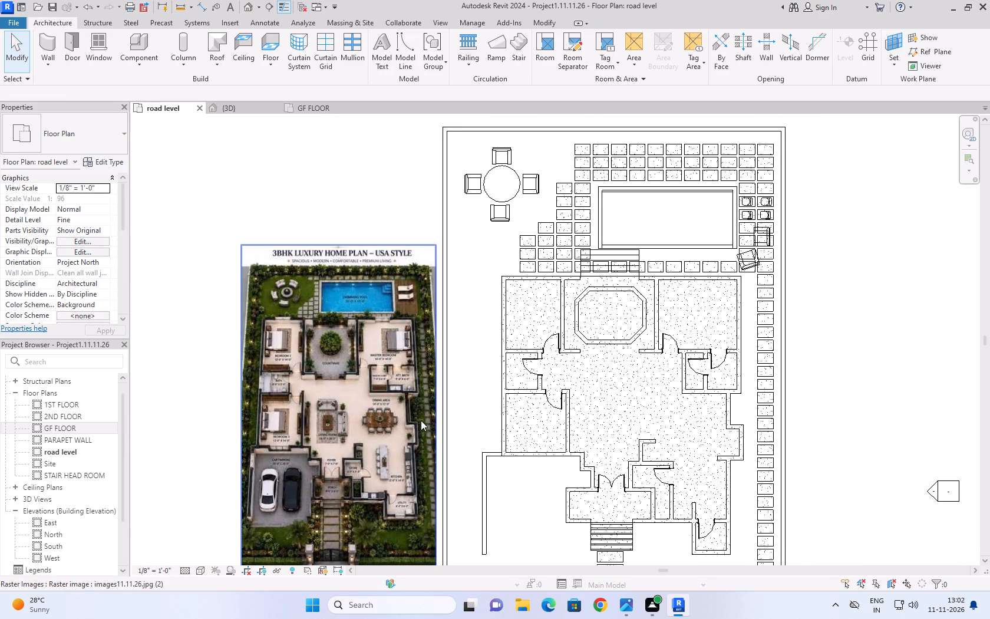
scroll(503, 387, "down", 2)
scroll(405, 508, "up", 3)
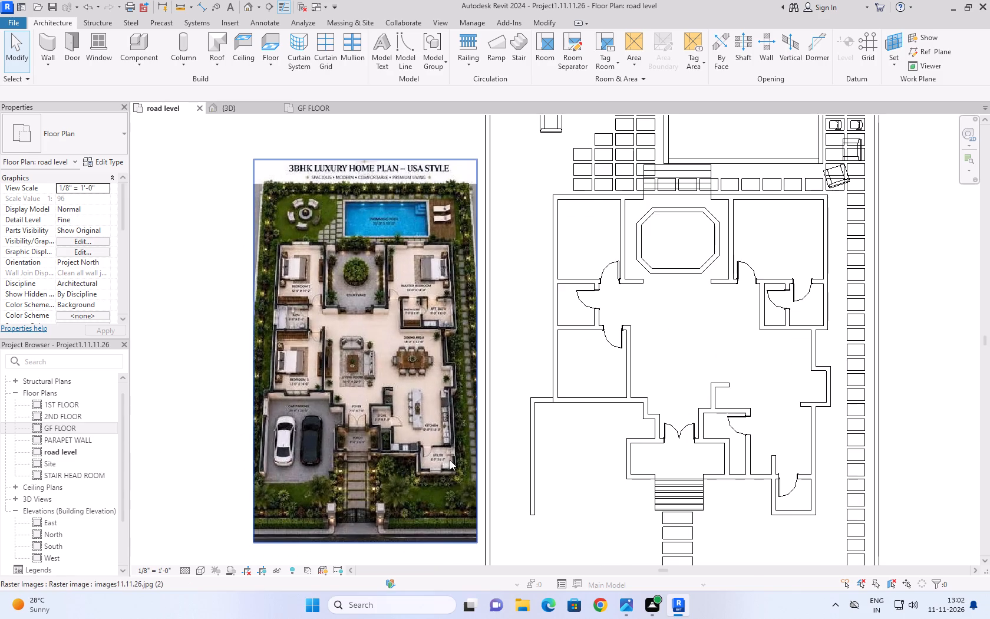
scroll(417, 445, "up", 2)
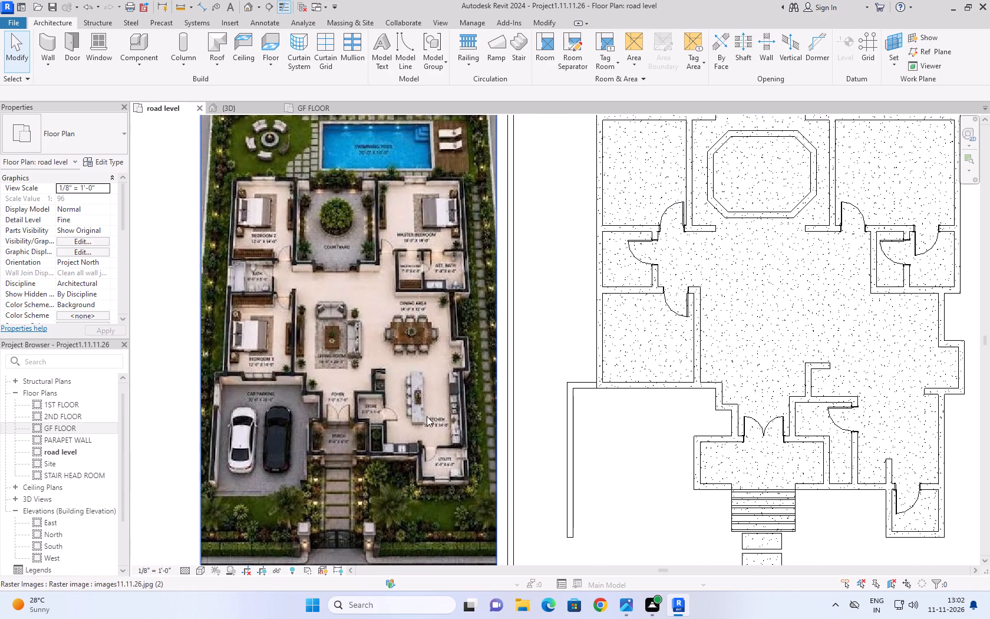
scroll(586, 386, "down", 3)
middle_click_drag(938, 436, 839, 412)
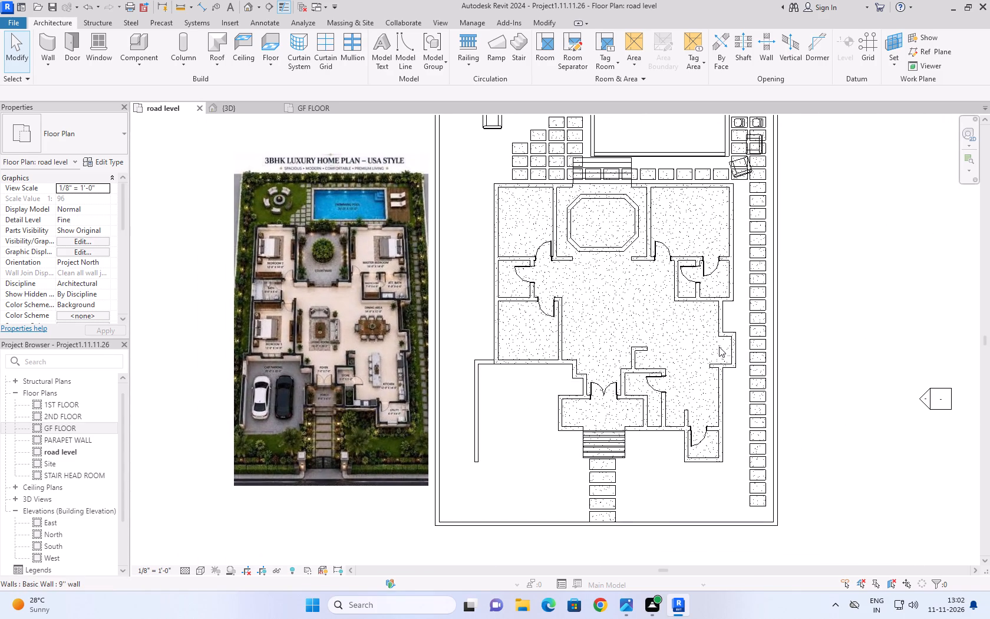
scroll(726, 354, "up", 10)
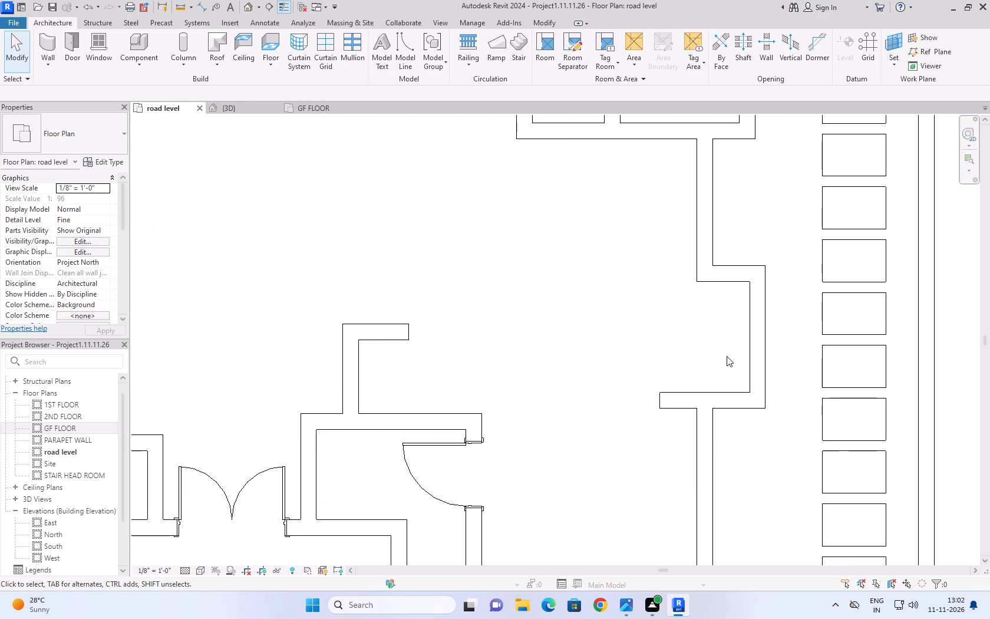
scroll(744, 381, "up", 2)
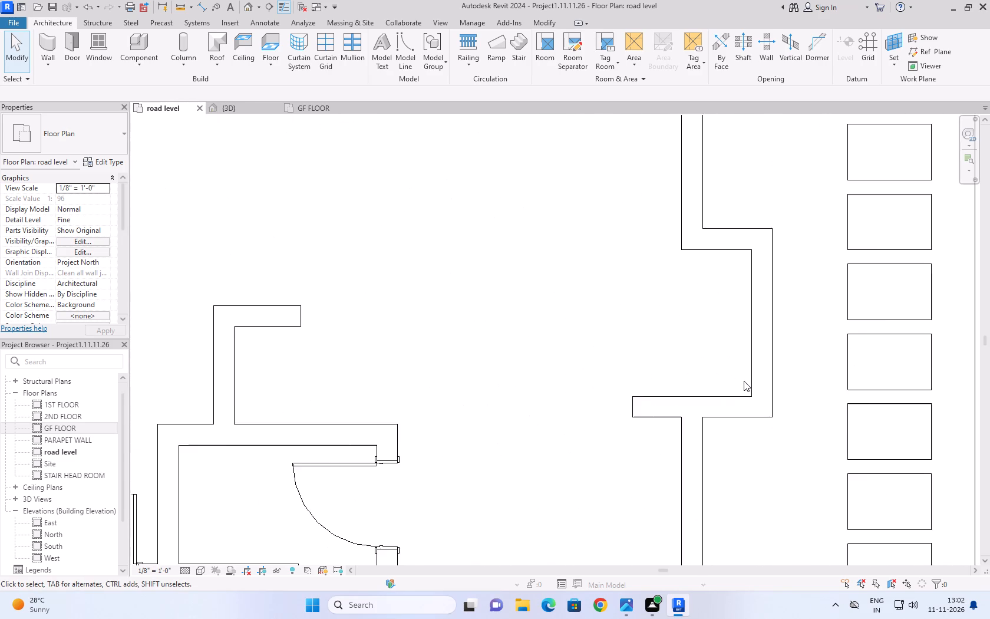
scroll(744, 381, "down", 12)
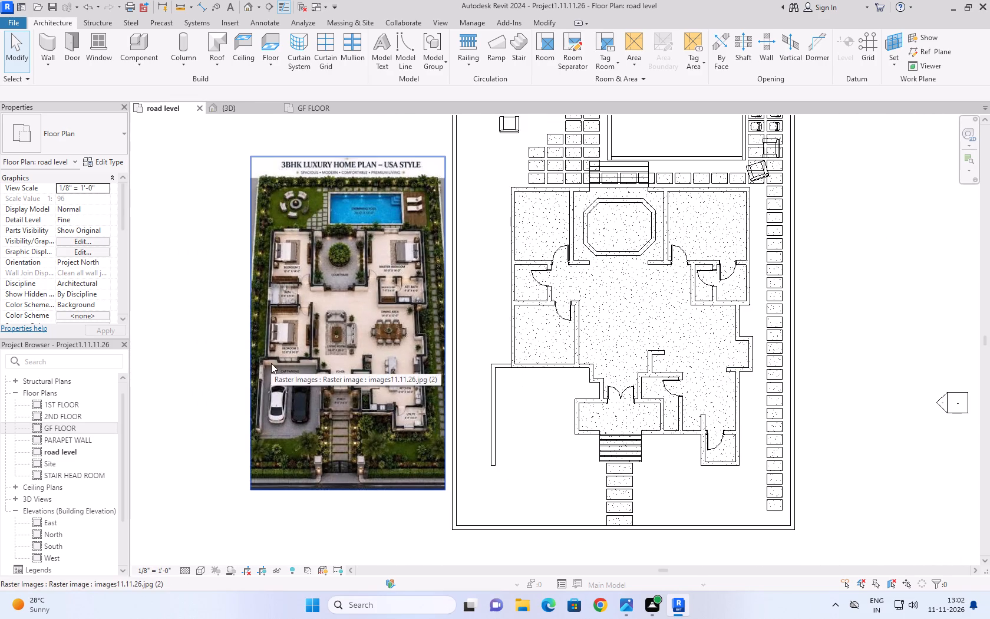
middle_click_drag(297, 318, 308, 341)
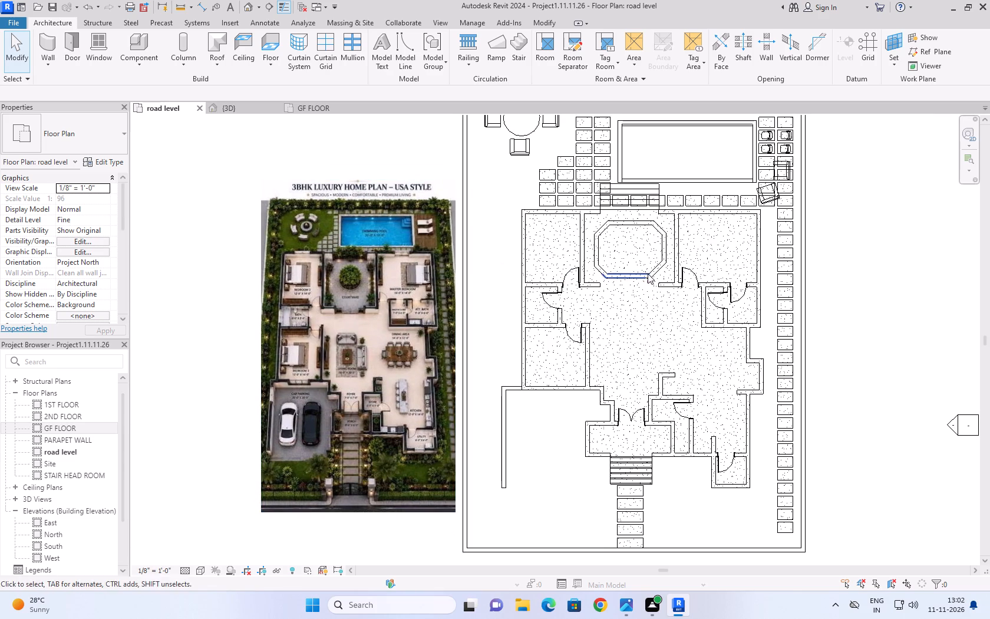
scroll(372, 284, "up", 3)
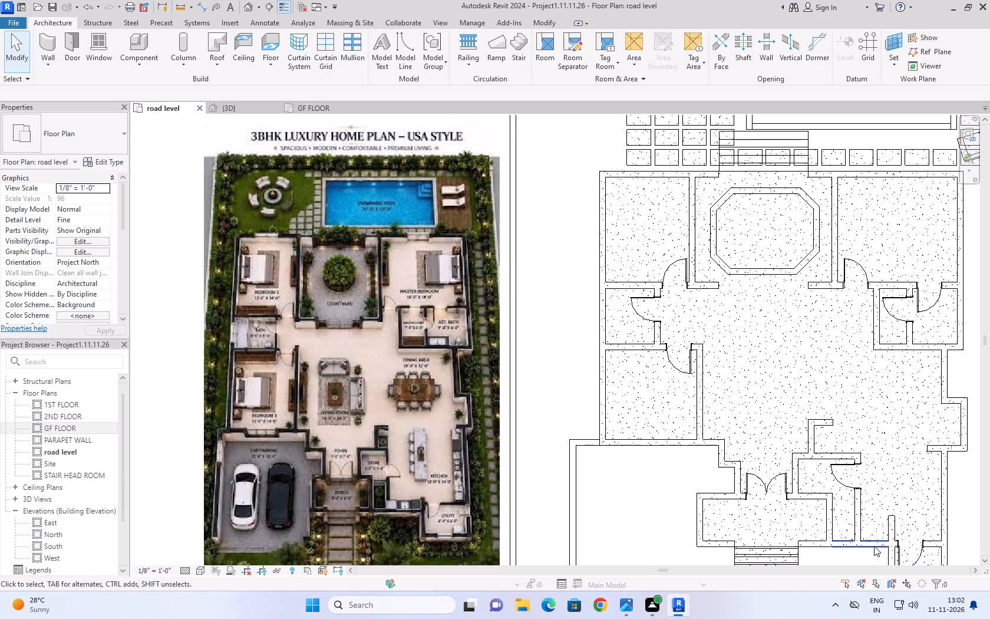
scroll(869, 407, "down", 3)
scroll(897, 525, "up", 4)
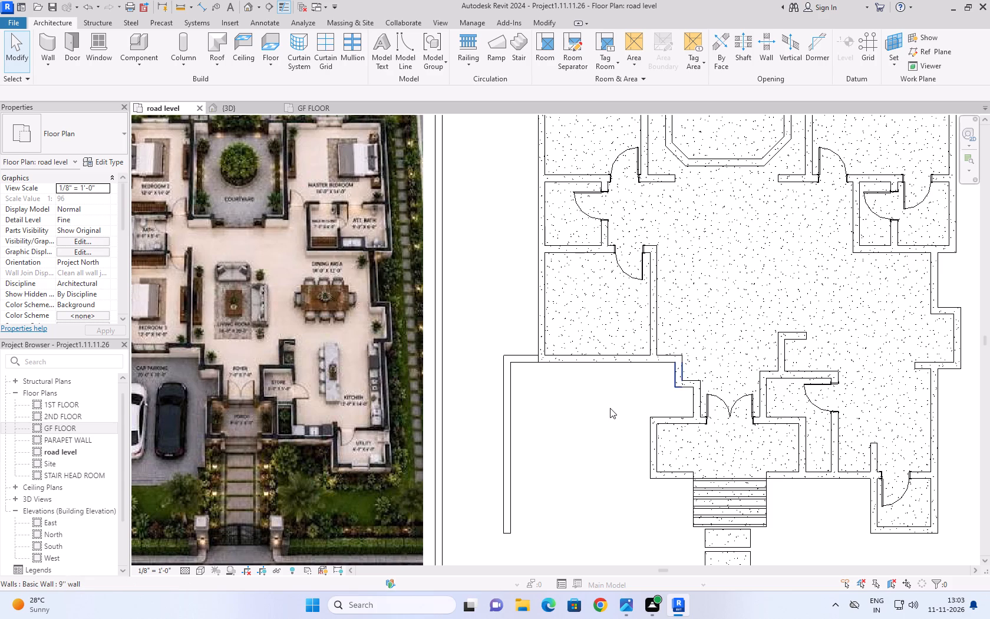
scroll(610, 408, "down", 2)
left_click(557, 347)
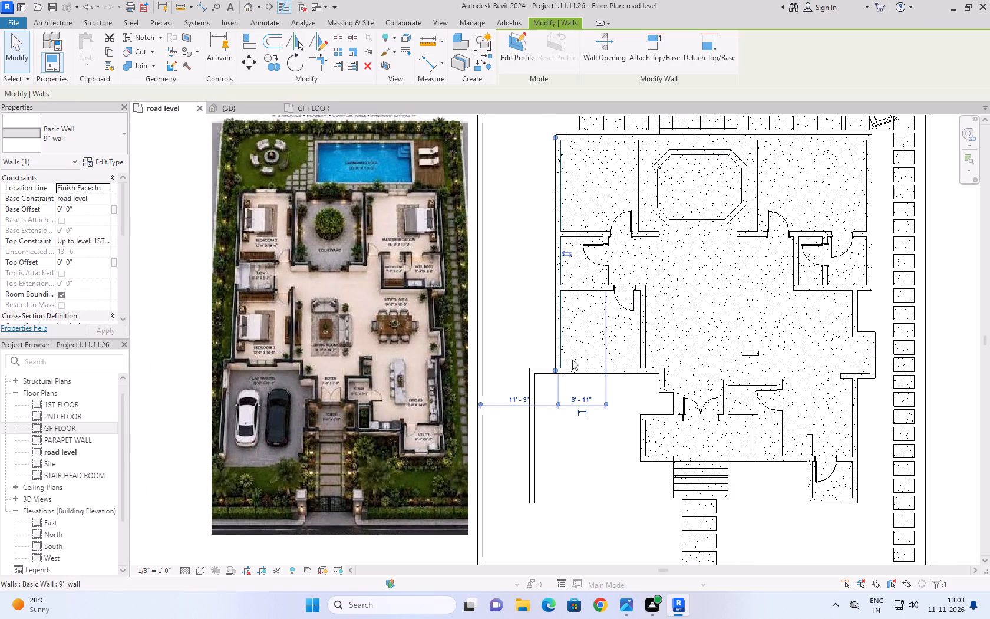
left_click(586, 368)
left_click(518, 320)
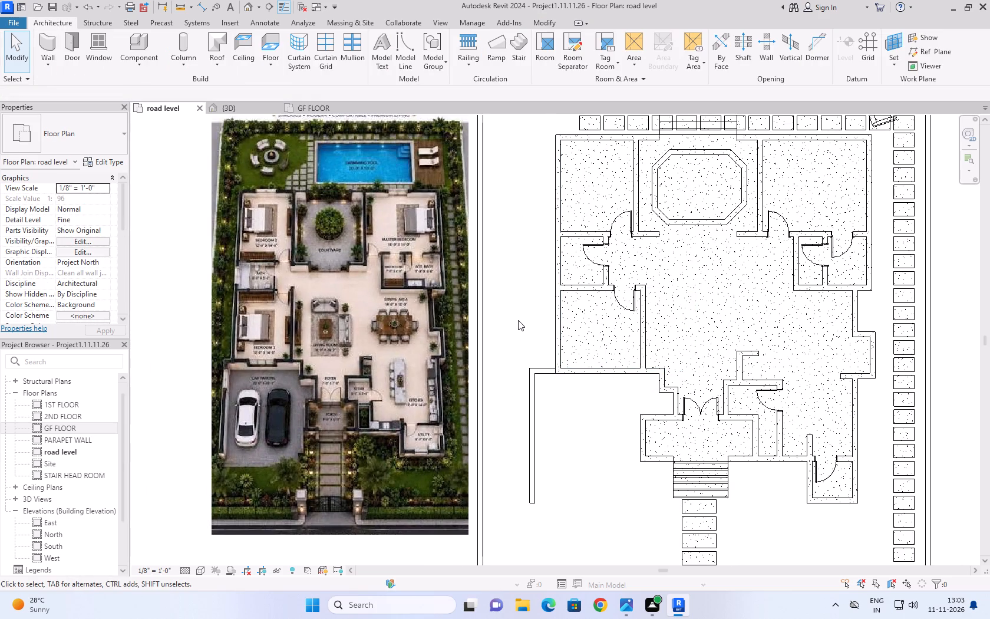
Examine the site plan's stone paving, pool surround and outdoor seating alongside the reference image.
scroll(516, 253, "down", 3)
middle_click_drag(533, 196, 507, 235)
middle_click_drag(504, 200, 484, 255)
scroll(484, 255, "down", 1)
left_click(523, 231)
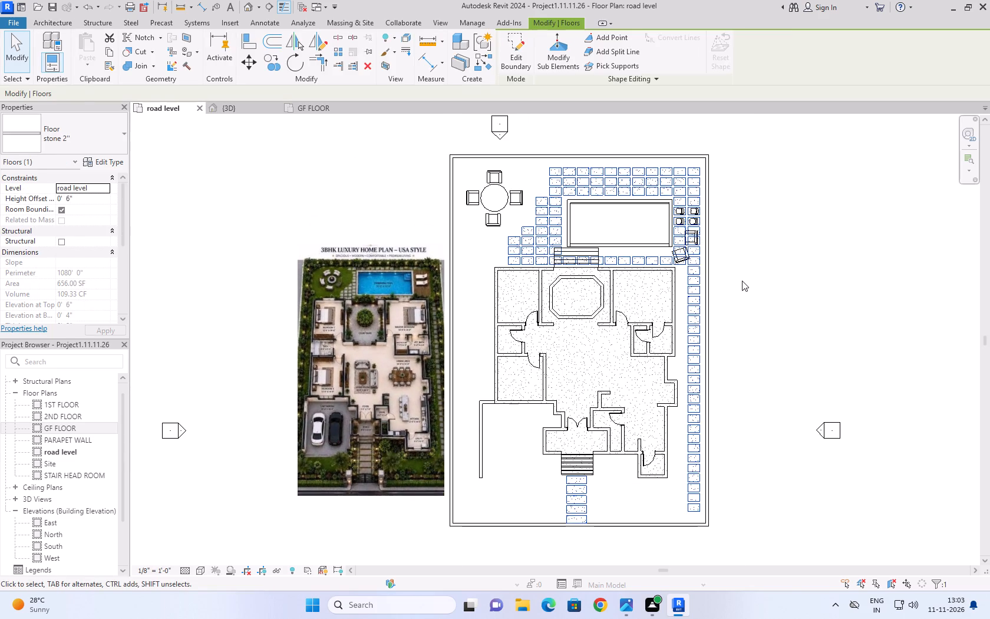
left_click(742, 281)
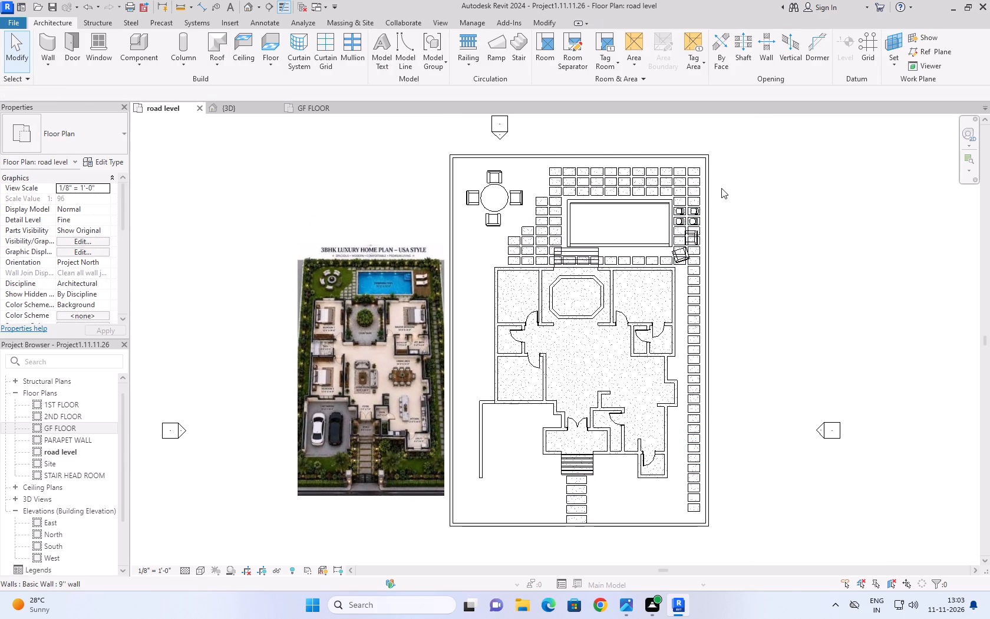
scroll(697, 210, "up", 8)
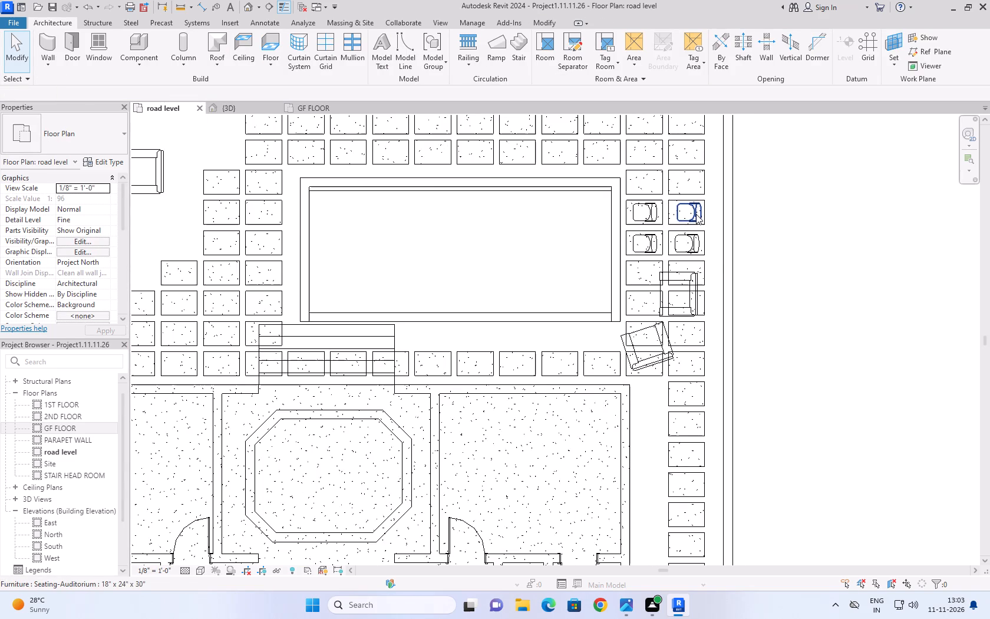
scroll(820, 211, "down", 3)
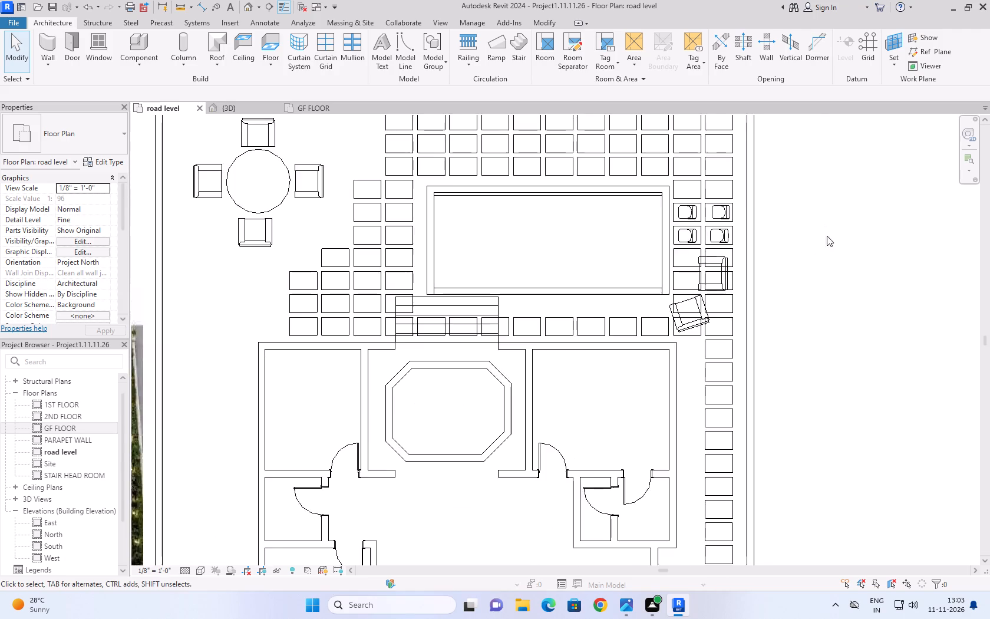
scroll(831, 299, "down", 4)
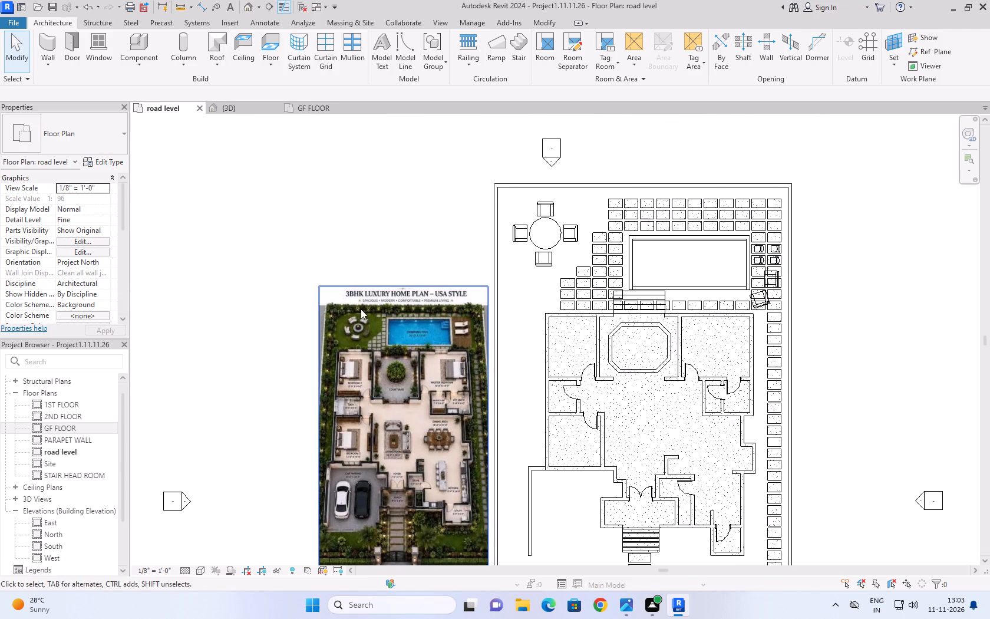
Move the 3BHK reference image northwest, farther away from the site's boundary wall.
left_click(370, 291)
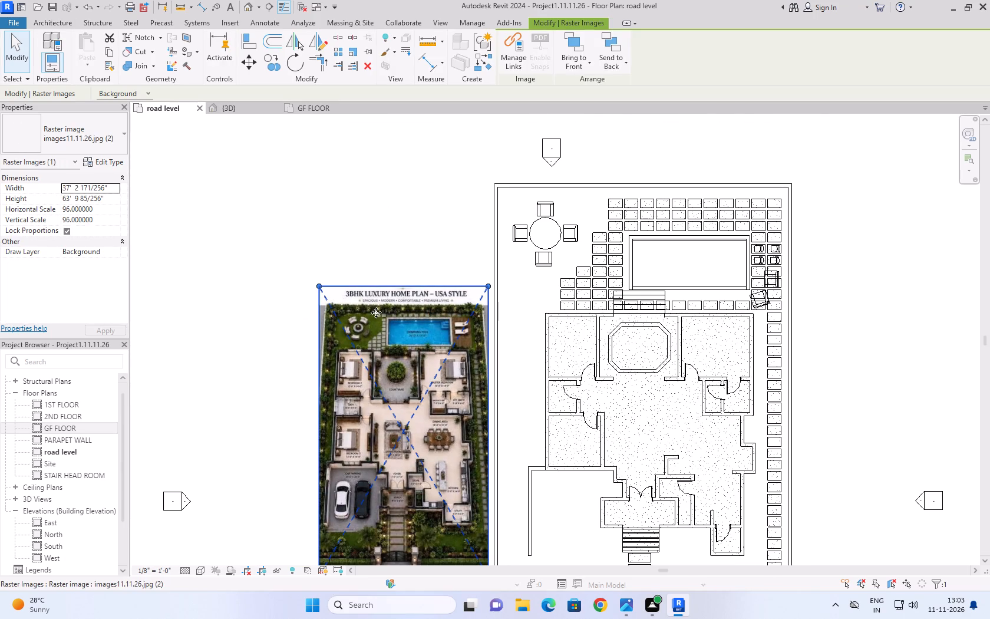
left_click_drag(377, 309, 312, 267)
left_click(336, 183)
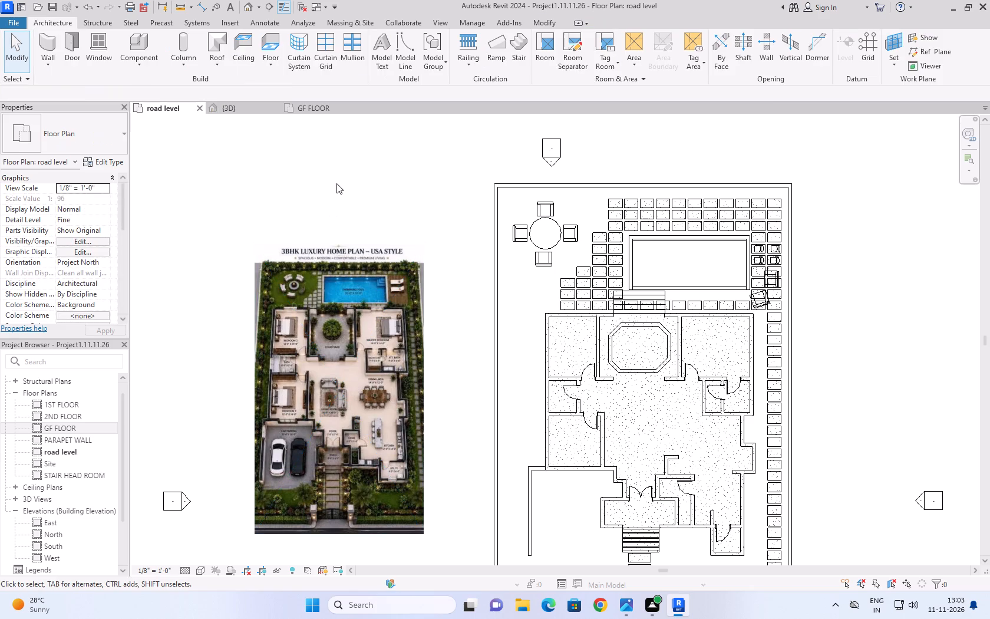
Inspect the walls around the car parking and Bedroom 3 corner against the 3BHK reference image.
scroll(393, 121, "down", 3)
middle_click_drag(405, 132, 410, 173)
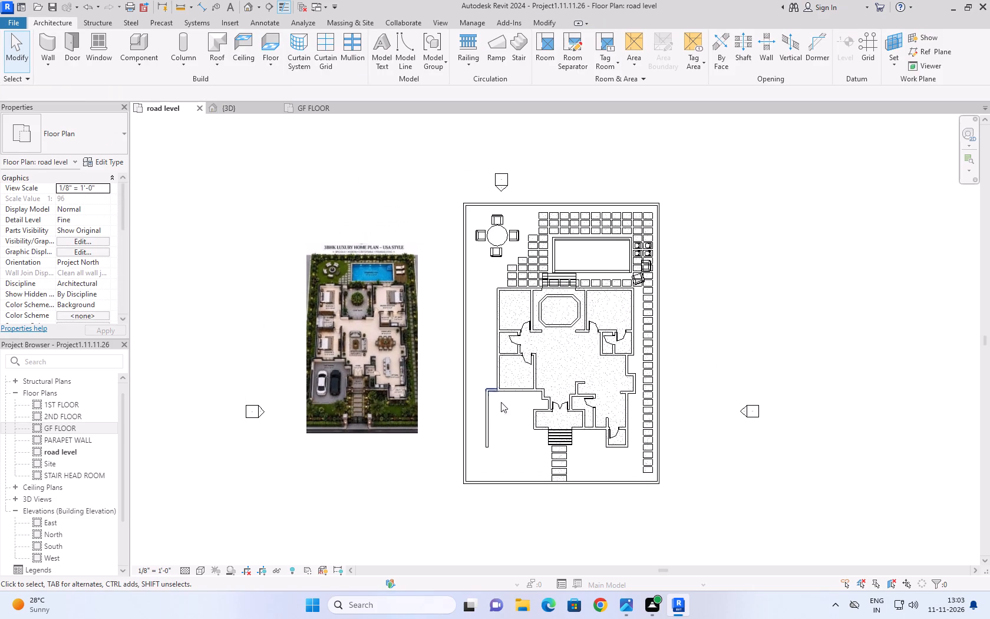
scroll(389, 446, "up", 4)
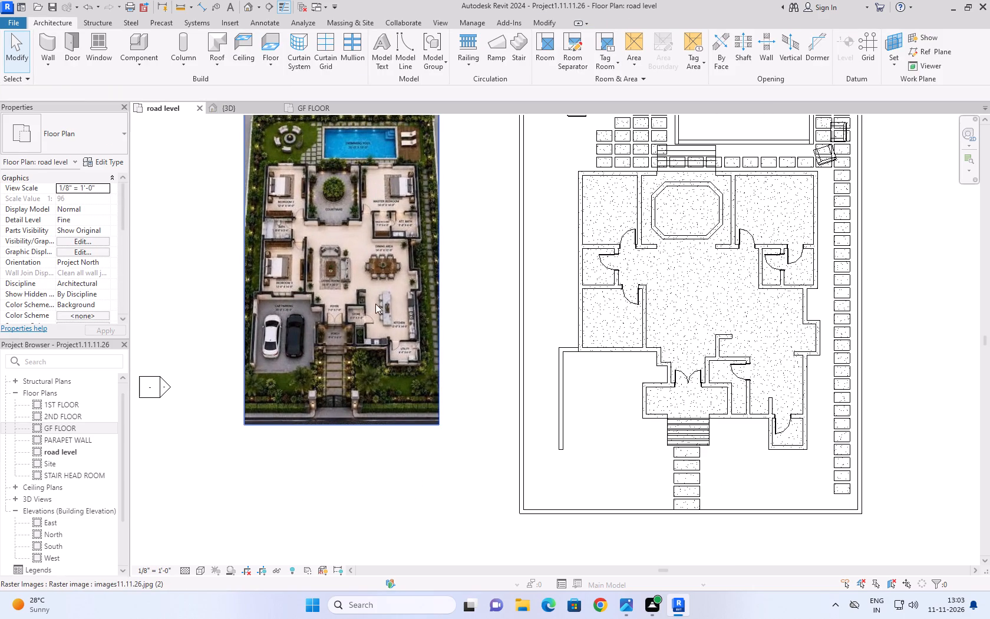
left_click(559, 405)
scroll(572, 376, "up", 4)
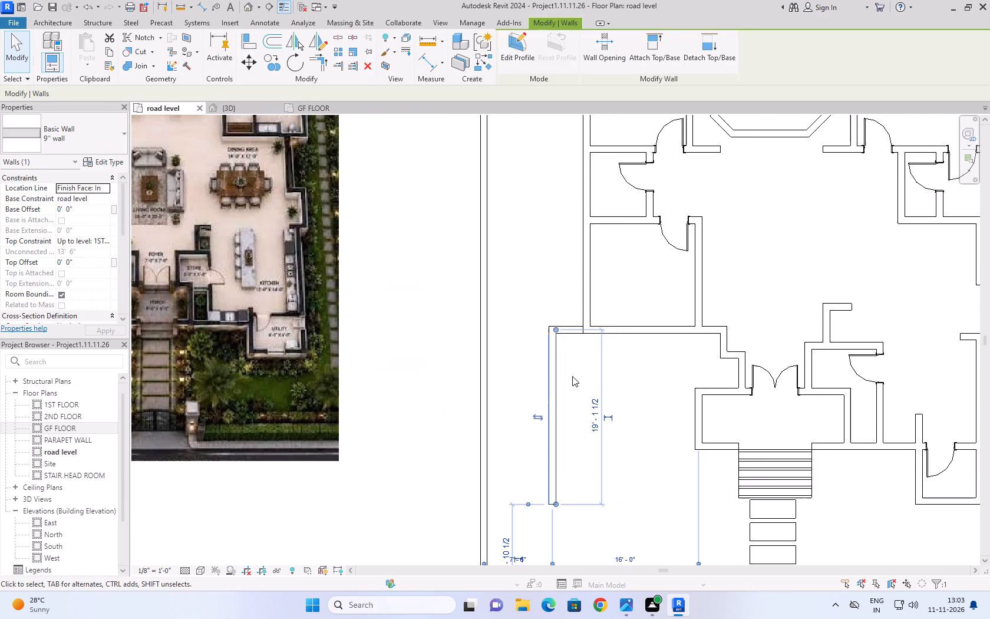
left_click(572, 330)
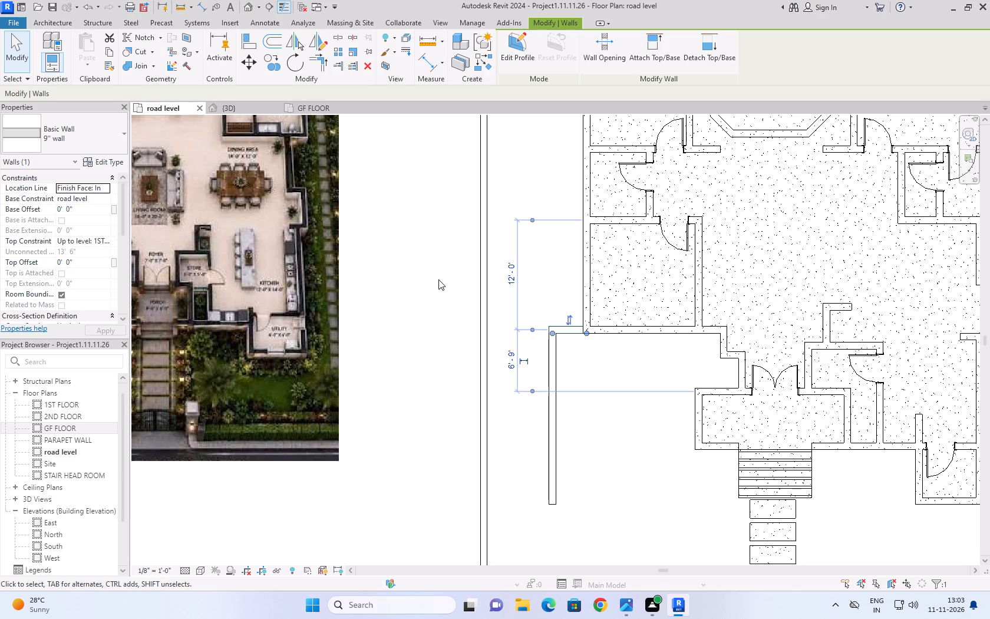
left_click(425, 278)
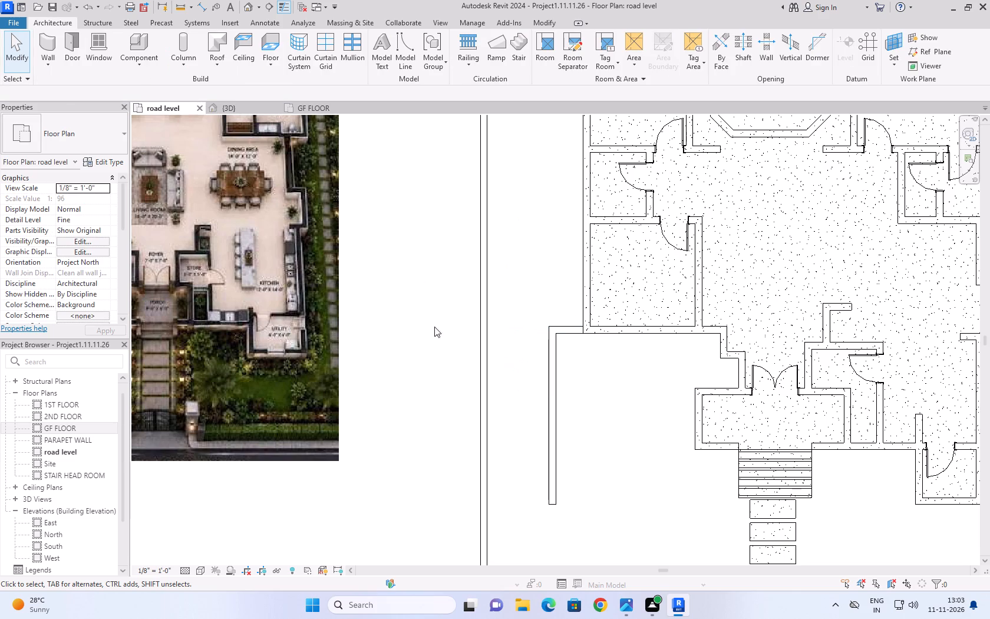
left_click(567, 330)
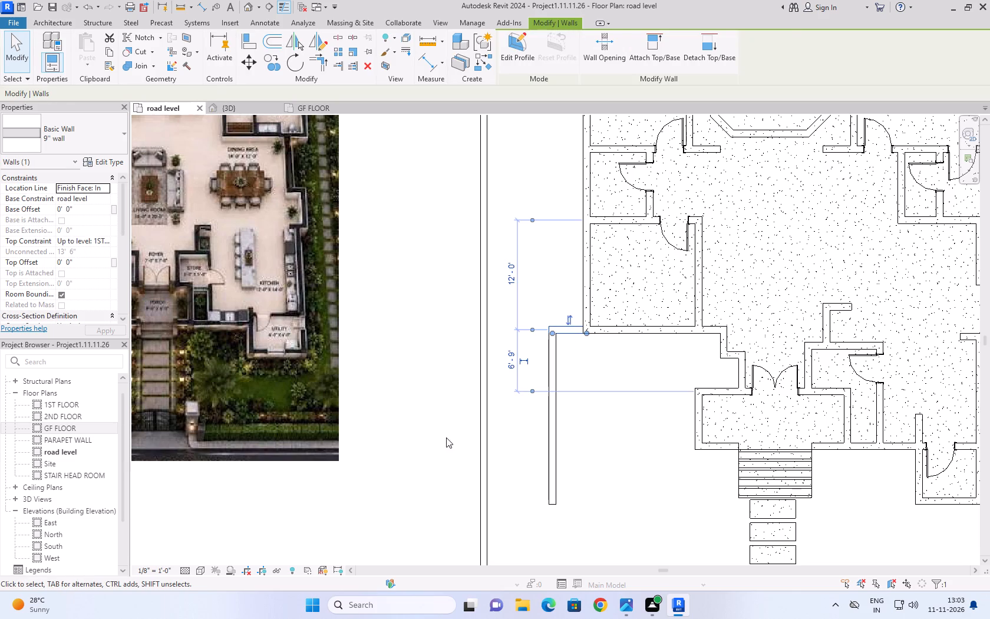
left_click(414, 386)
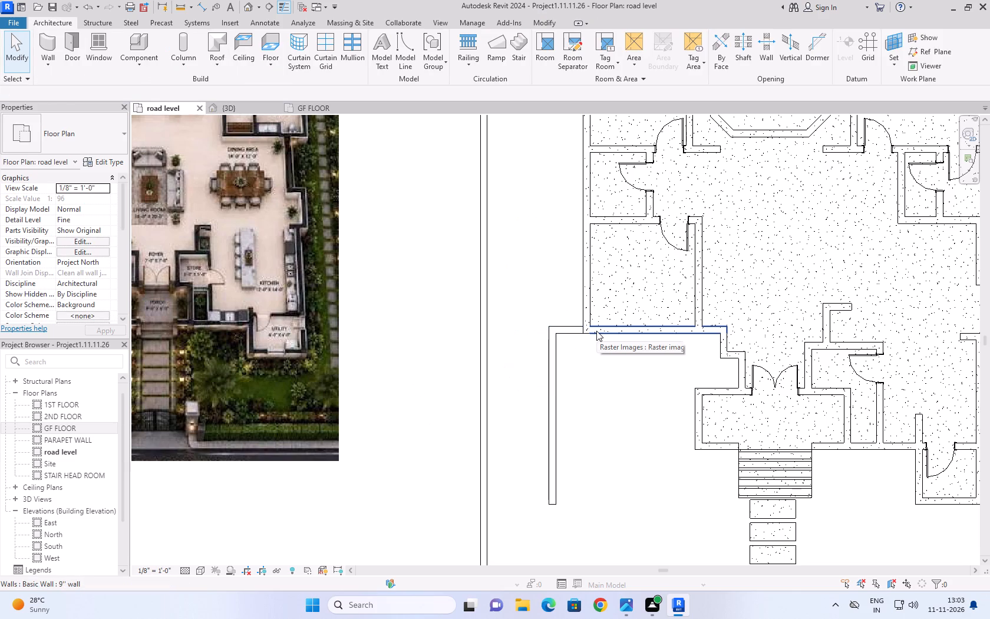
left_click(596, 331)
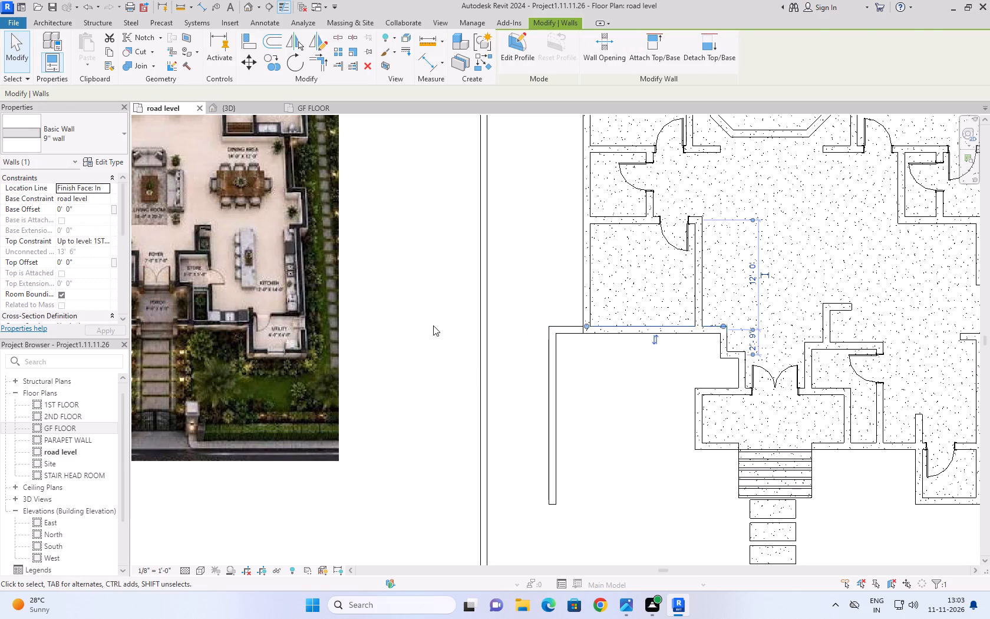
left_click(433, 324)
left_click(588, 291)
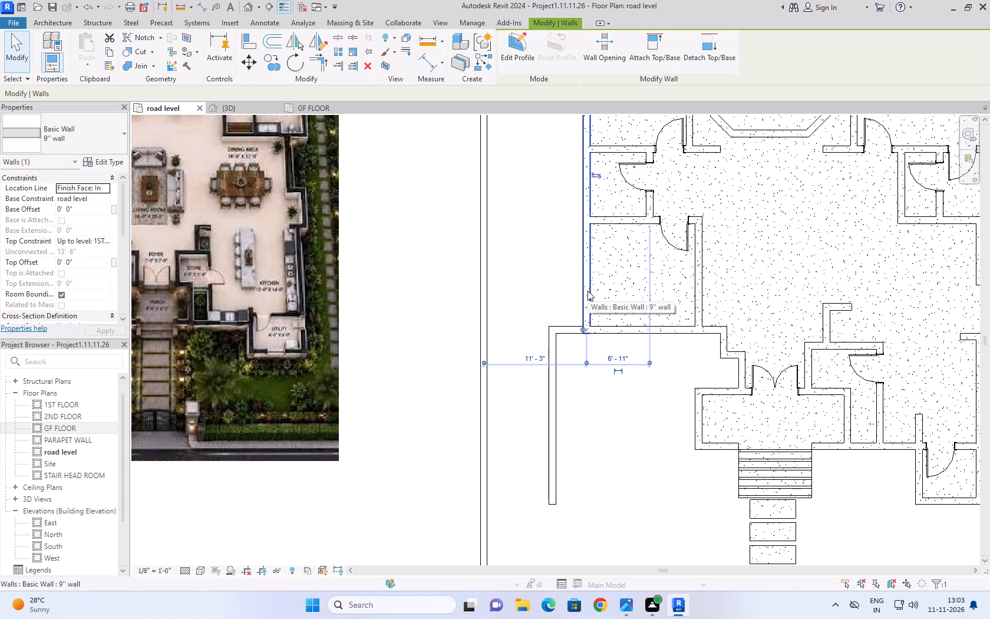
left_click(433, 305)
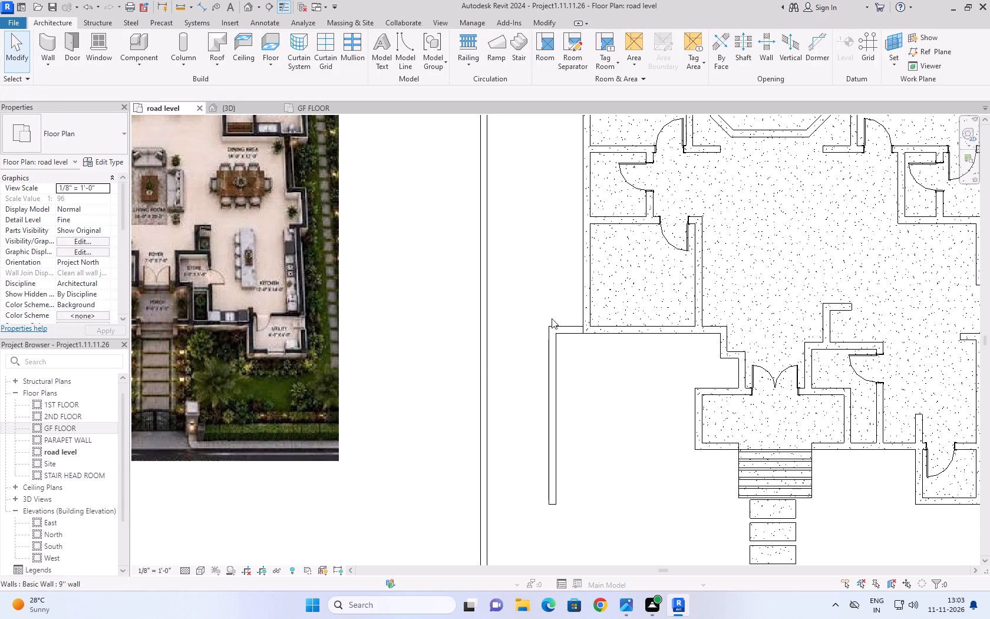
left_click(568, 329)
left_click(417, 364)
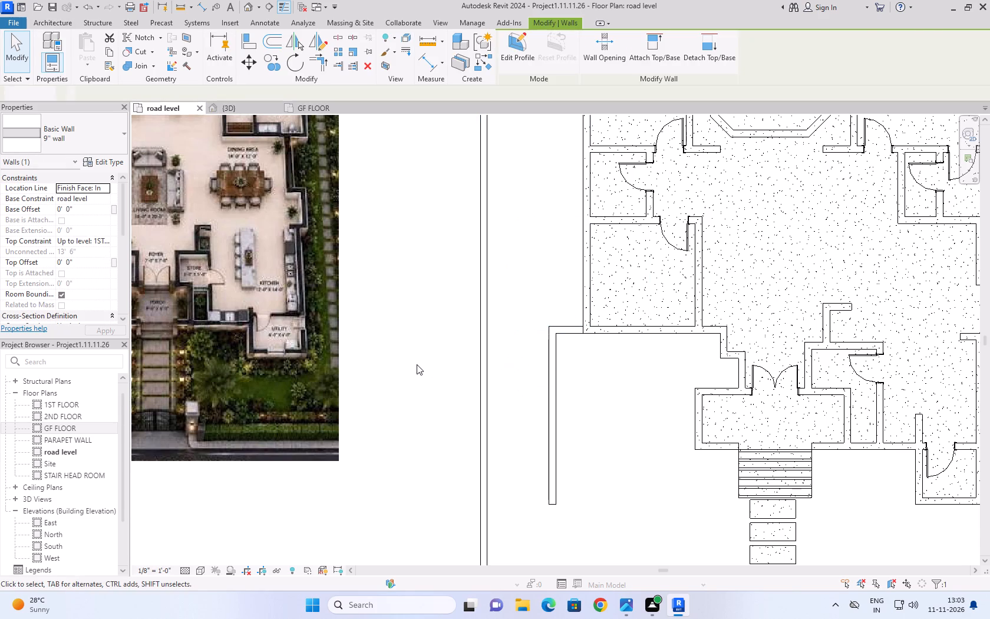
left_click(552, 411)
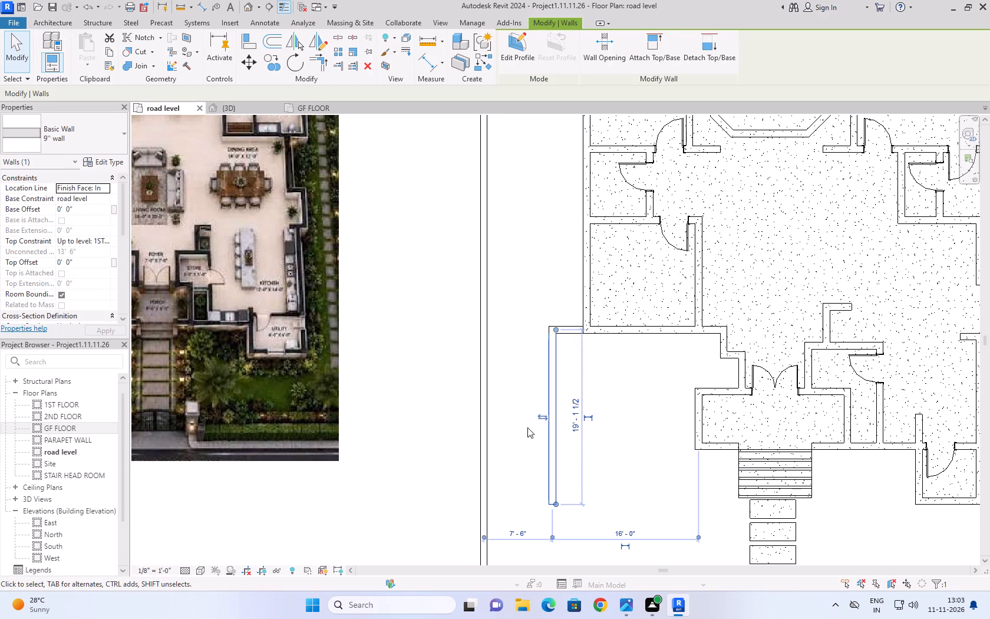
left_click(429, 307)
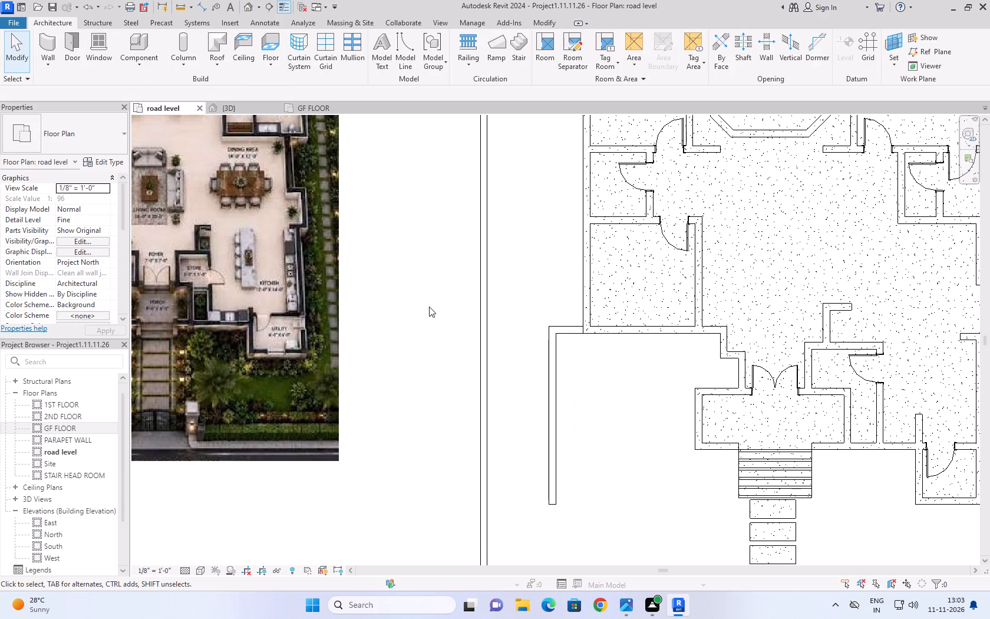
left_click(429, 307)
scroll(429, 307, "down", 3)
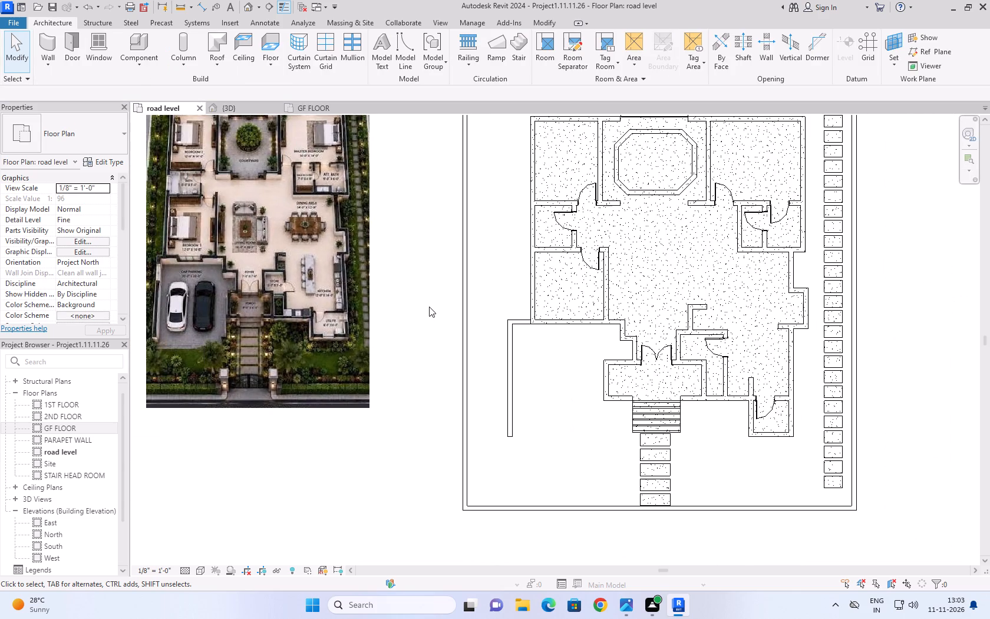
Save the project.
key("ctrl+s")
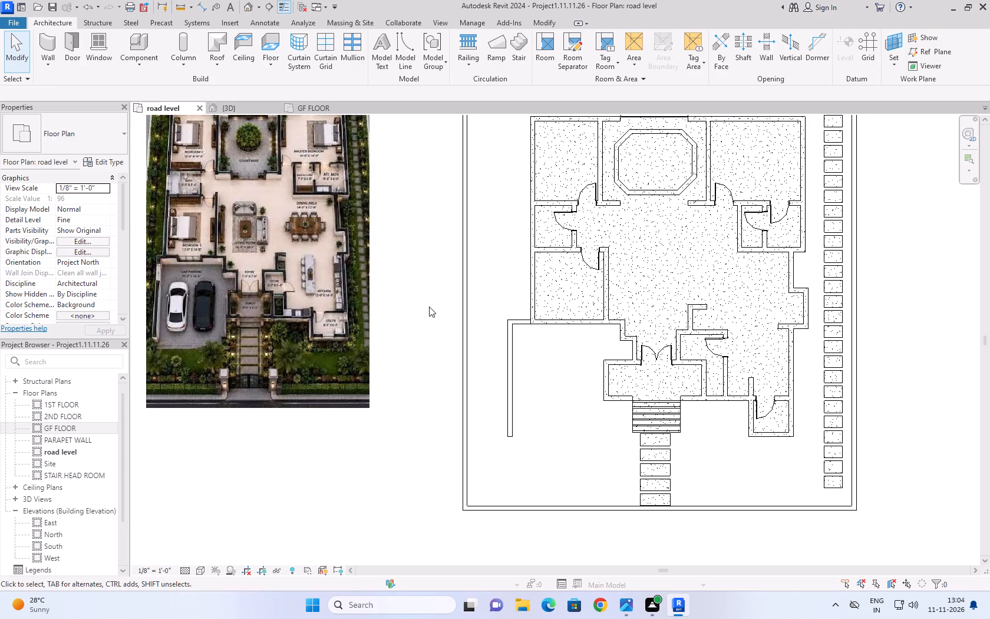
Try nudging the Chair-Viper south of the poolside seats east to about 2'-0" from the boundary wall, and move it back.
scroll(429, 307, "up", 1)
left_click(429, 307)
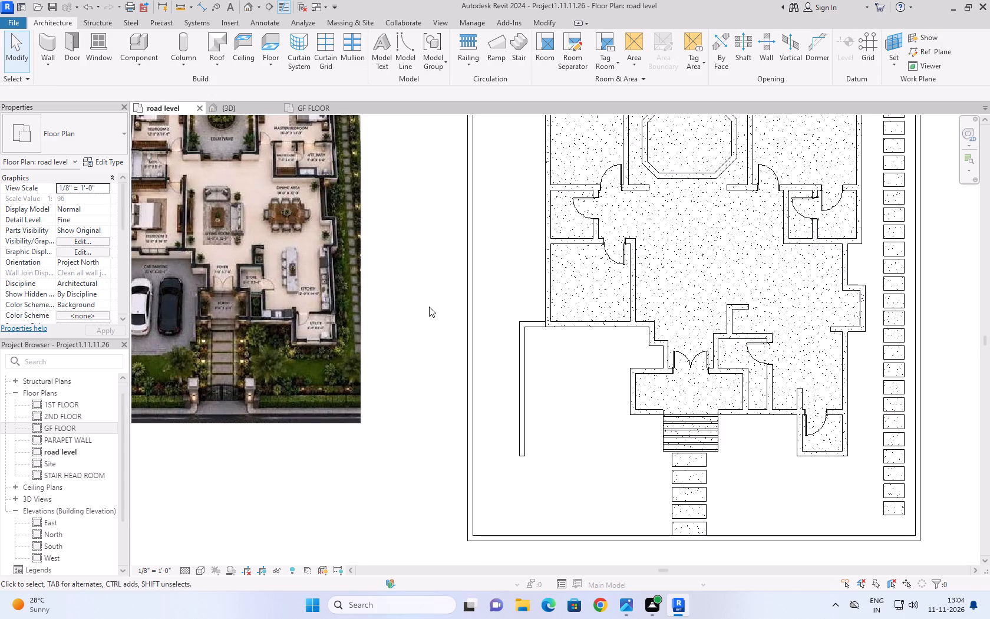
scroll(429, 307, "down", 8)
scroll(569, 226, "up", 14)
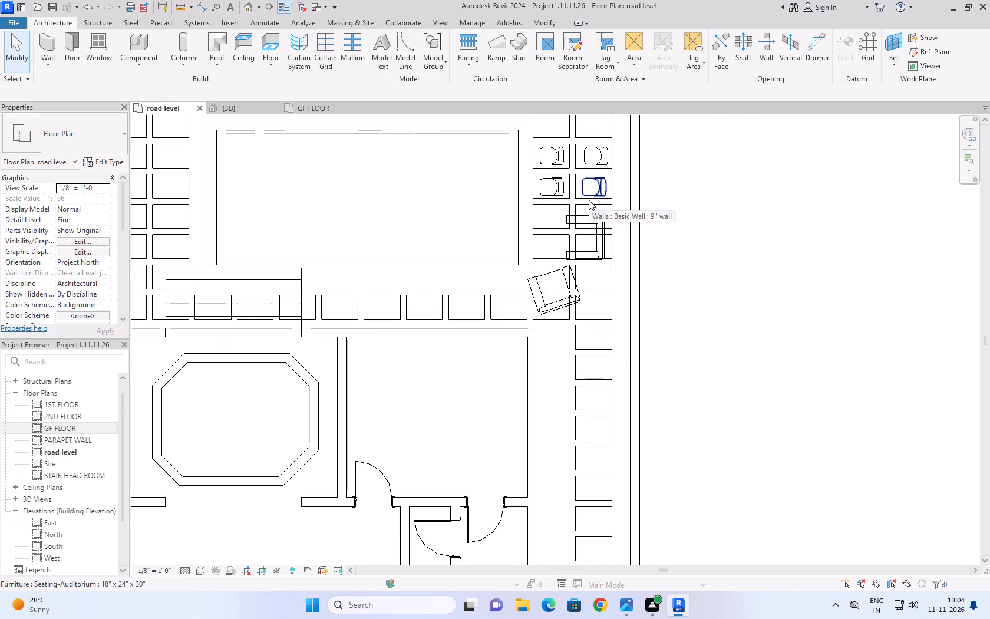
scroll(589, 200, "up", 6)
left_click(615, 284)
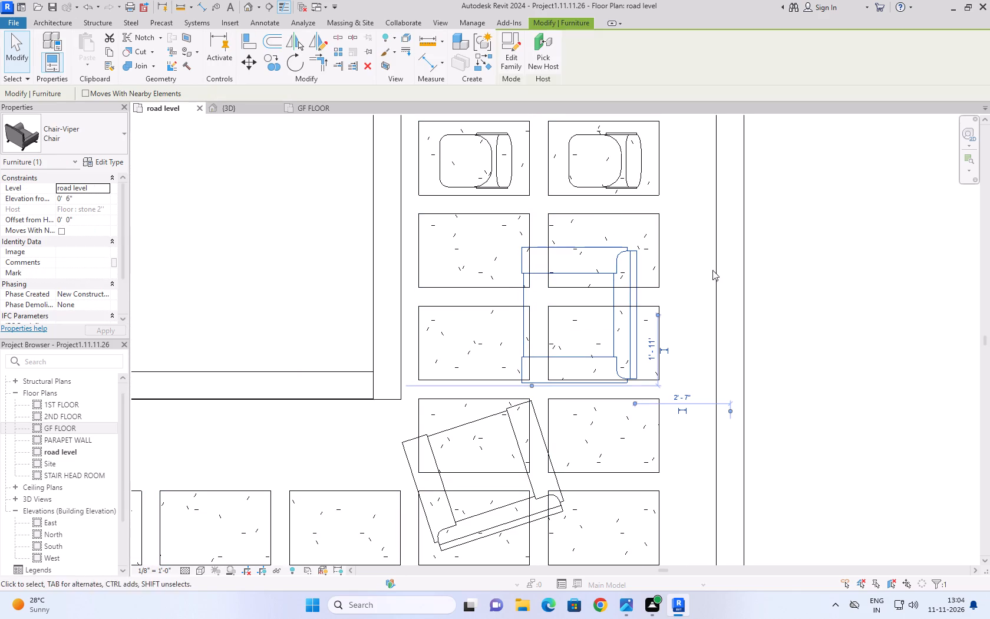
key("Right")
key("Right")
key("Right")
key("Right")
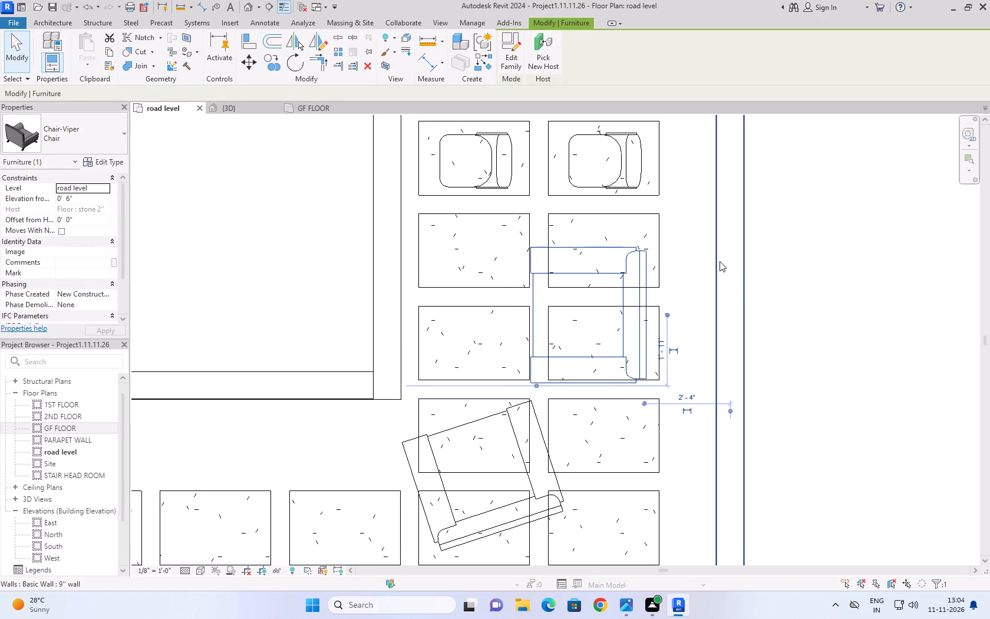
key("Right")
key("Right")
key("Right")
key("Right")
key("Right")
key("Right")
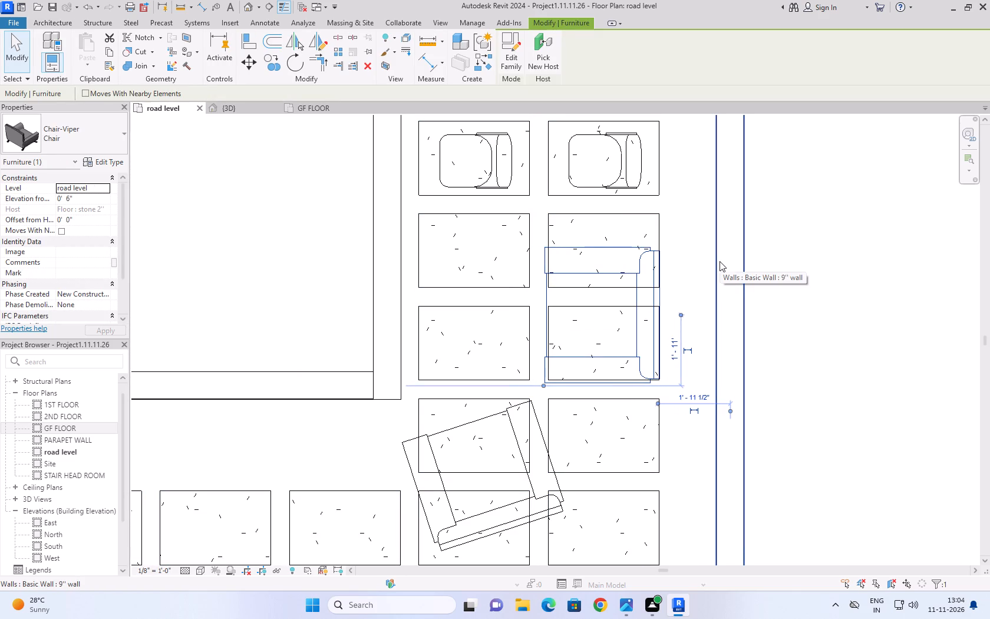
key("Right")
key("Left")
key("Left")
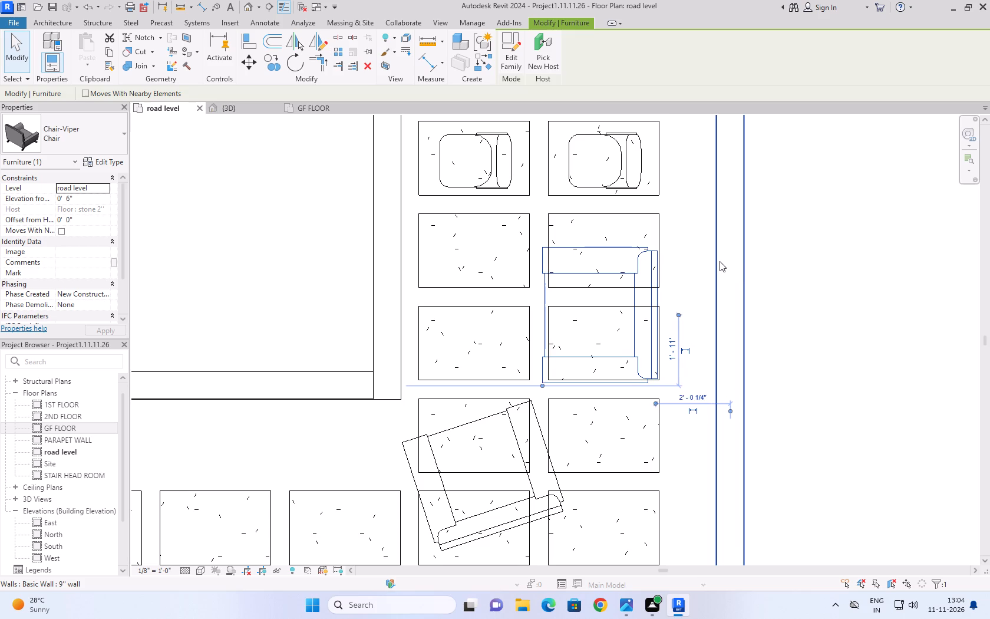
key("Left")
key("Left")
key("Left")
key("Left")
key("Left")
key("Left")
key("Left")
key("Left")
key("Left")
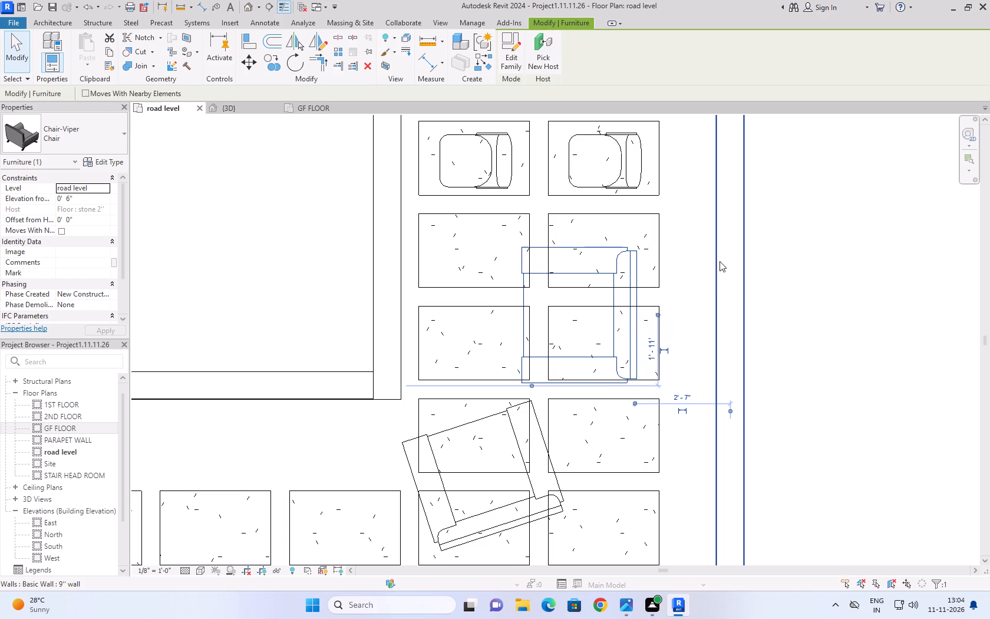
Nudge the Chair-Viper to 2'-7 3/4" from the east boundary wall and slightly north, lining its south side up with the paving stone edge.
key("Right")
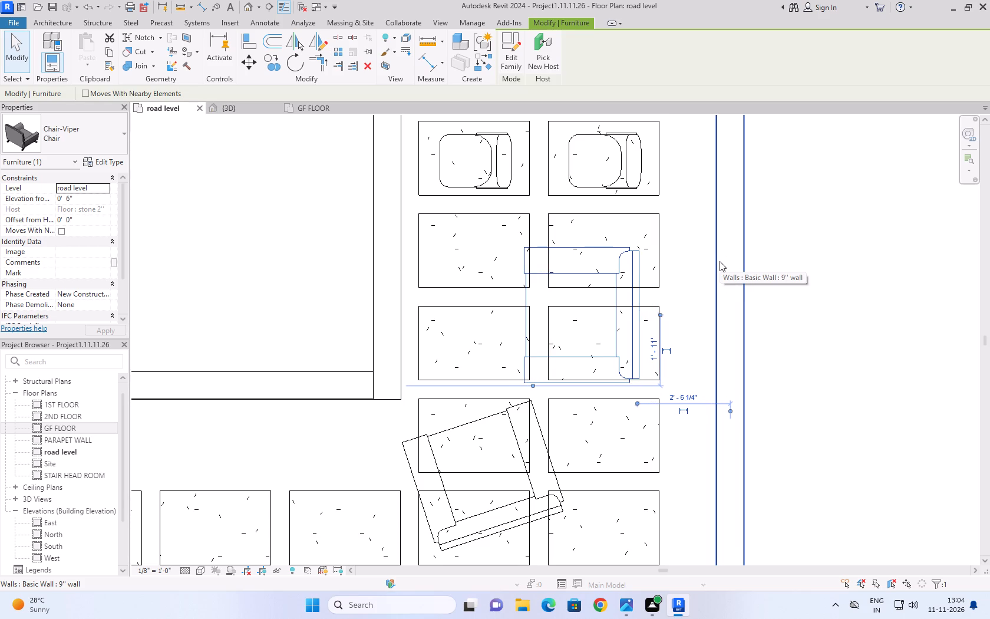
key("Left")
key("Left")
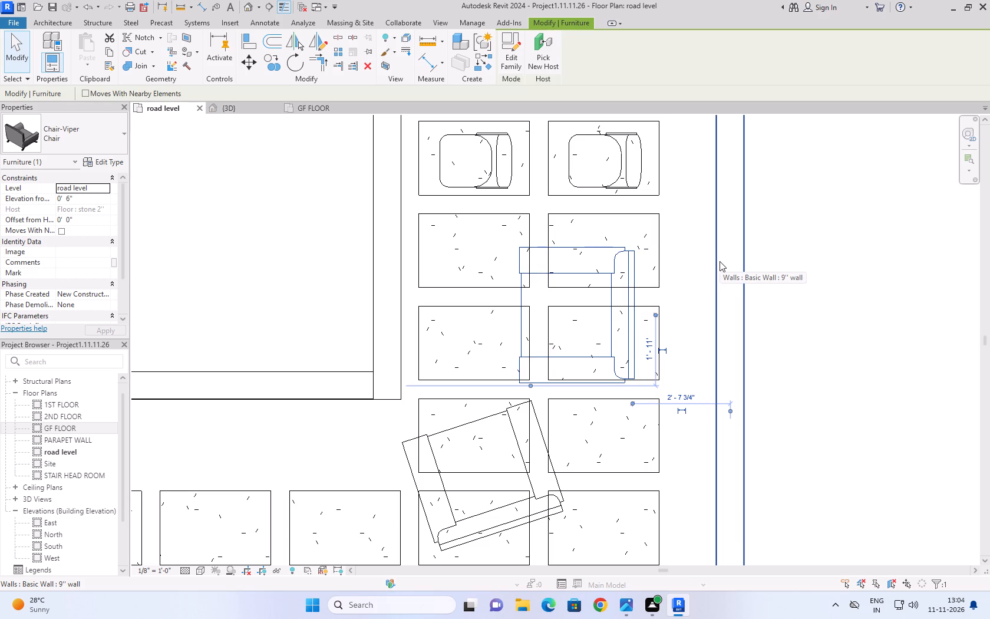
key("Up")
key("Up")
key("Down")
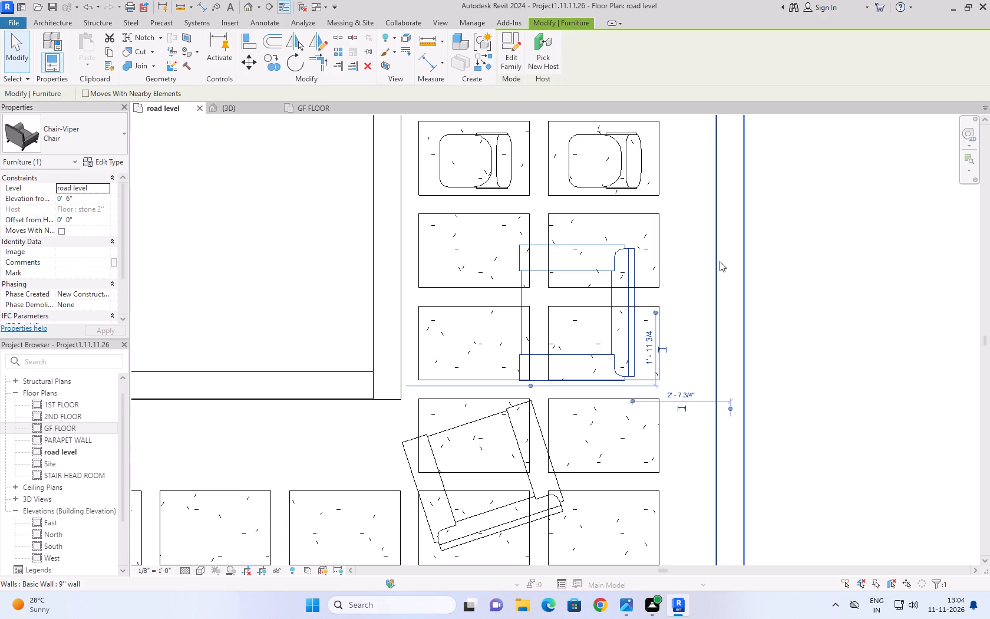
scroll(629, 358, "up", 4)
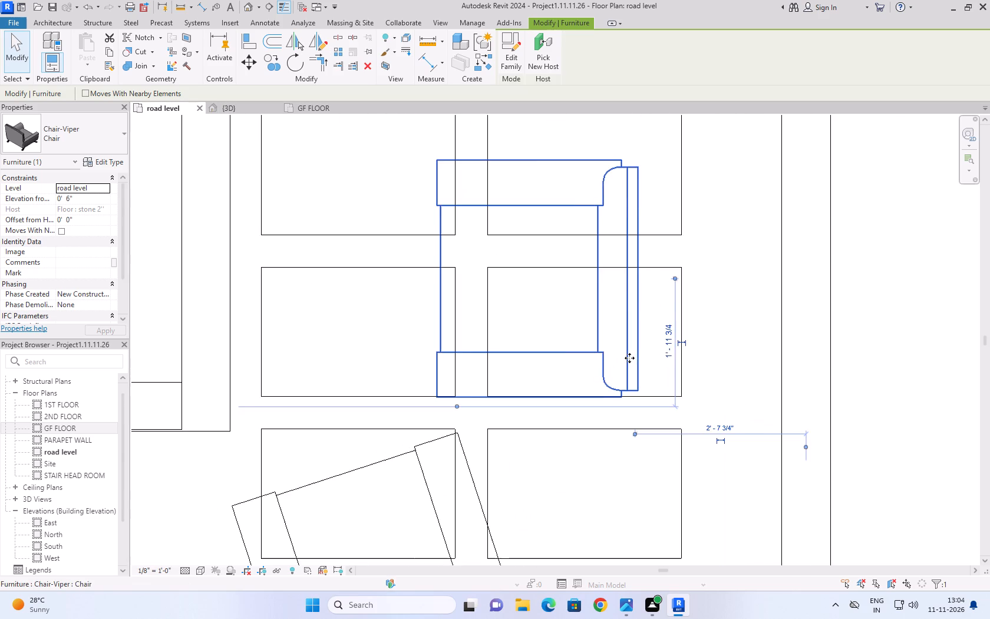
scroll(629, 358, "up", 2)
key("Up")
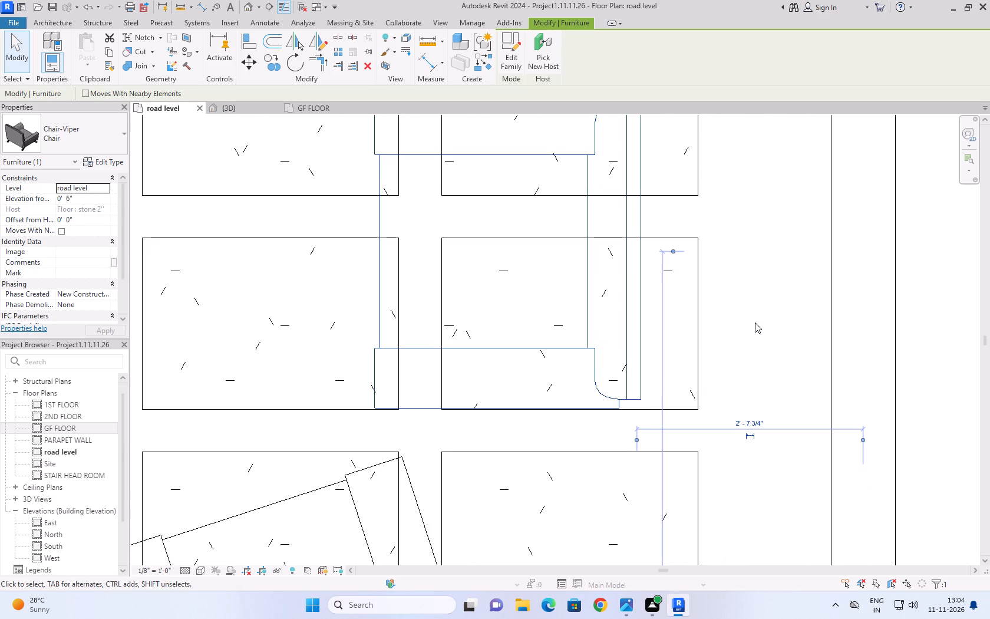
scroll(755, 322, "up", 4)
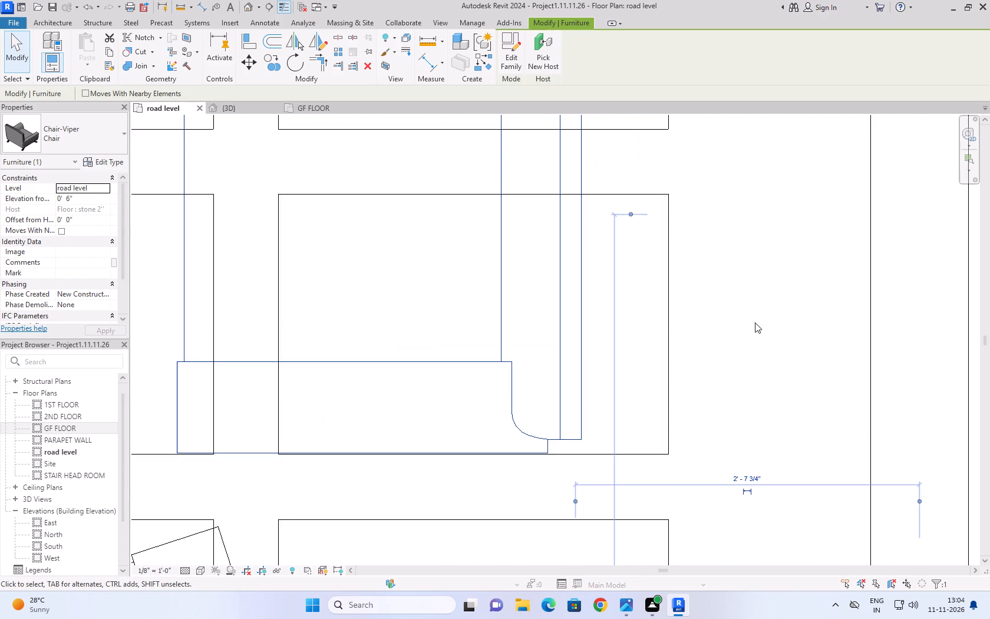
key("Down")
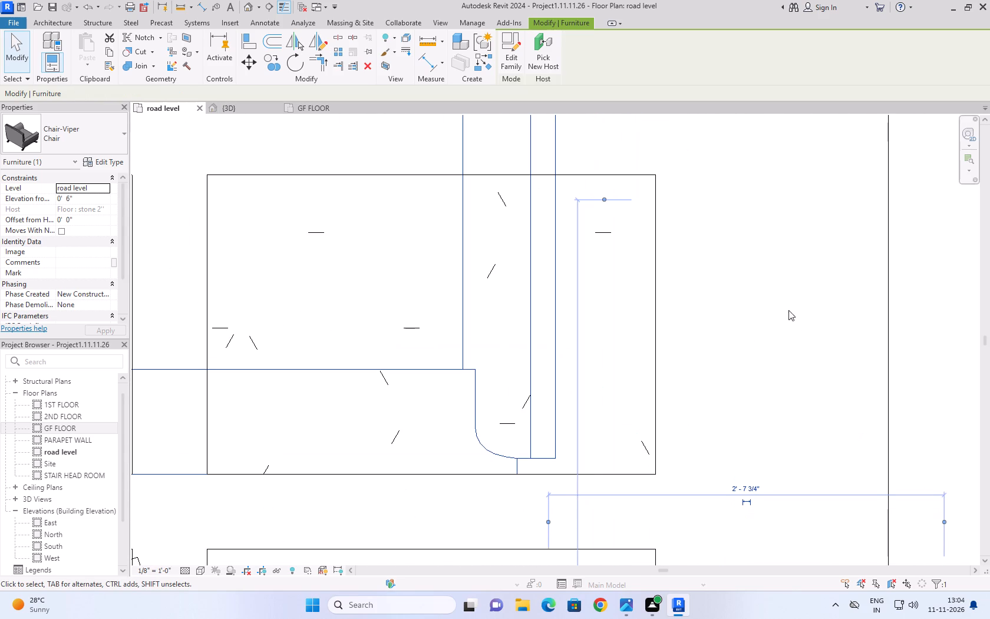
scroll(787, 307, "down", 10)
left_click(921, 302)
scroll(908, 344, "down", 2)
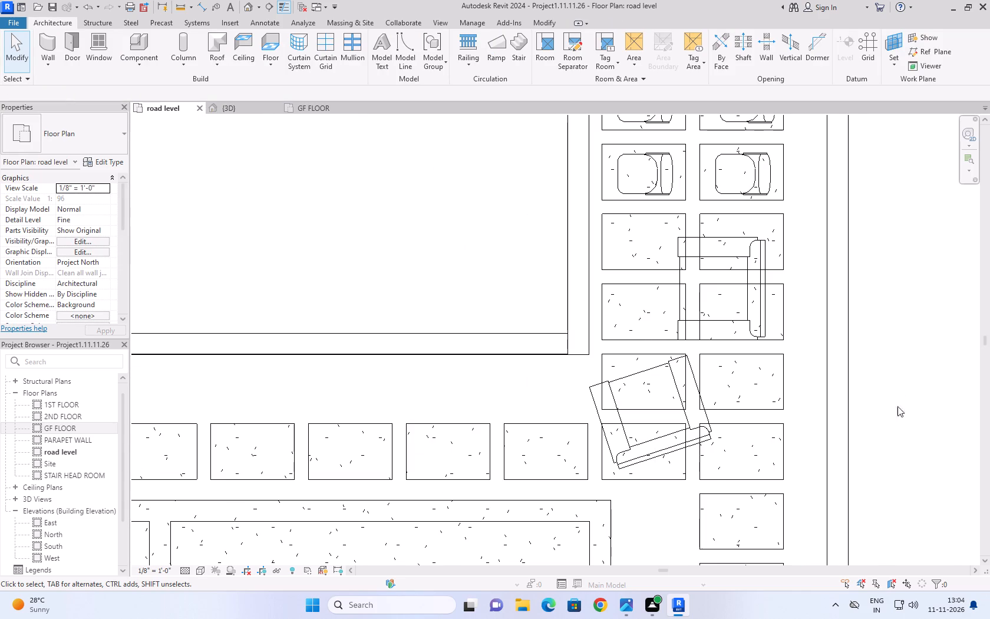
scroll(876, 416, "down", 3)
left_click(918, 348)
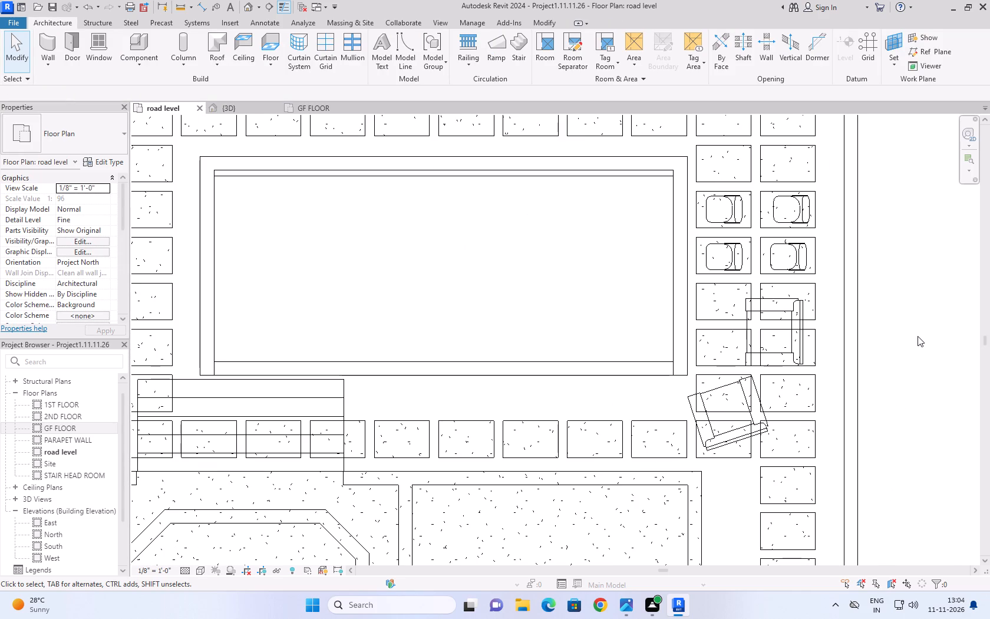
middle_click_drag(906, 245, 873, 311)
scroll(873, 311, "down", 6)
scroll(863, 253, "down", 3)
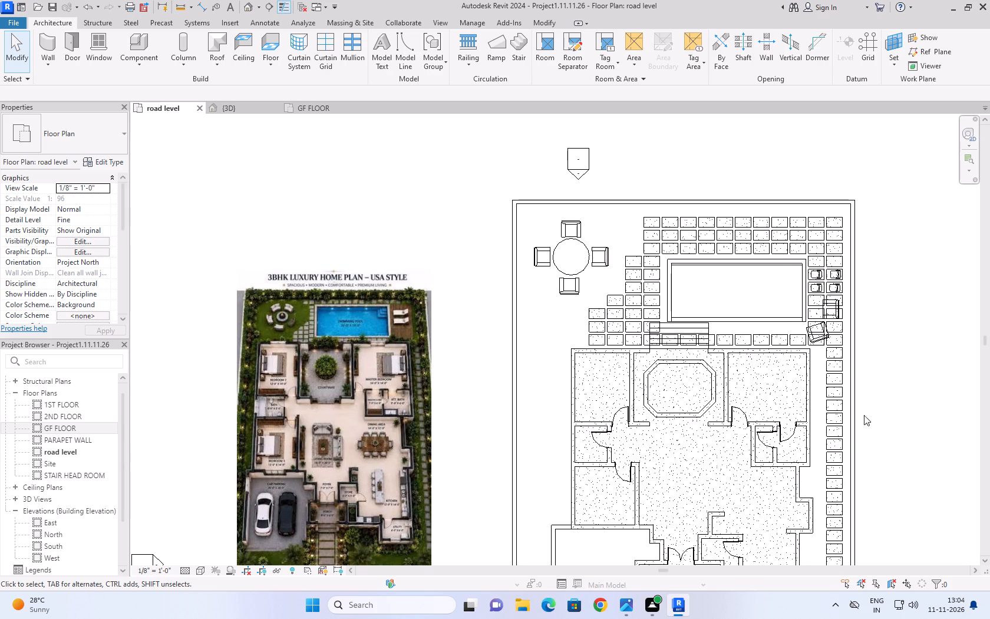
Inspect the 9'' walls around the swimming pool and the overall site layout beside the 3BHK reference image.
scroll(686, 315, "up", 8)
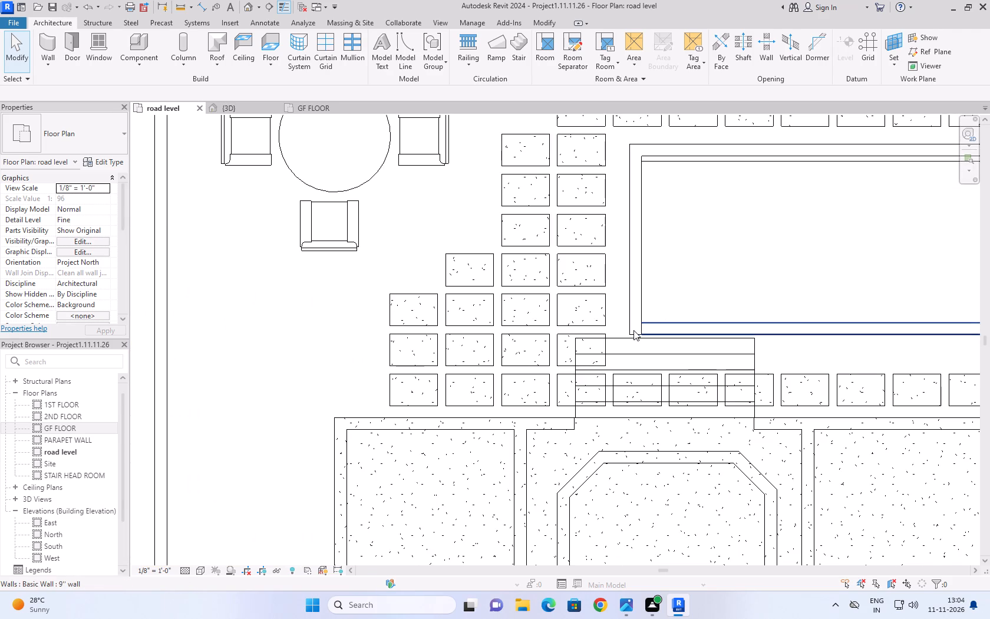
left_click(633, 330)
left_click(242, 294)
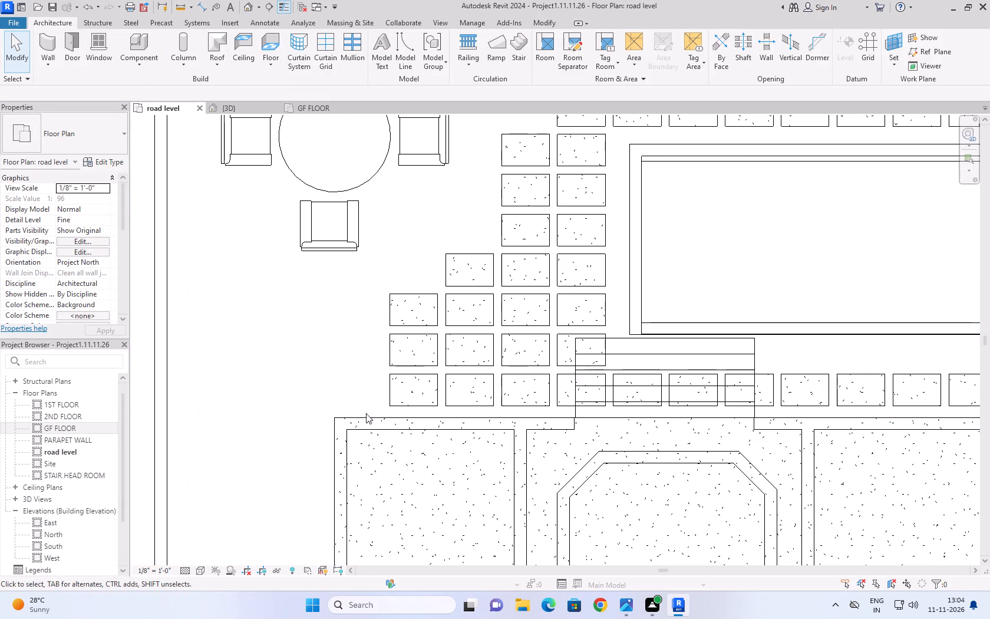
left_click(638, 276)
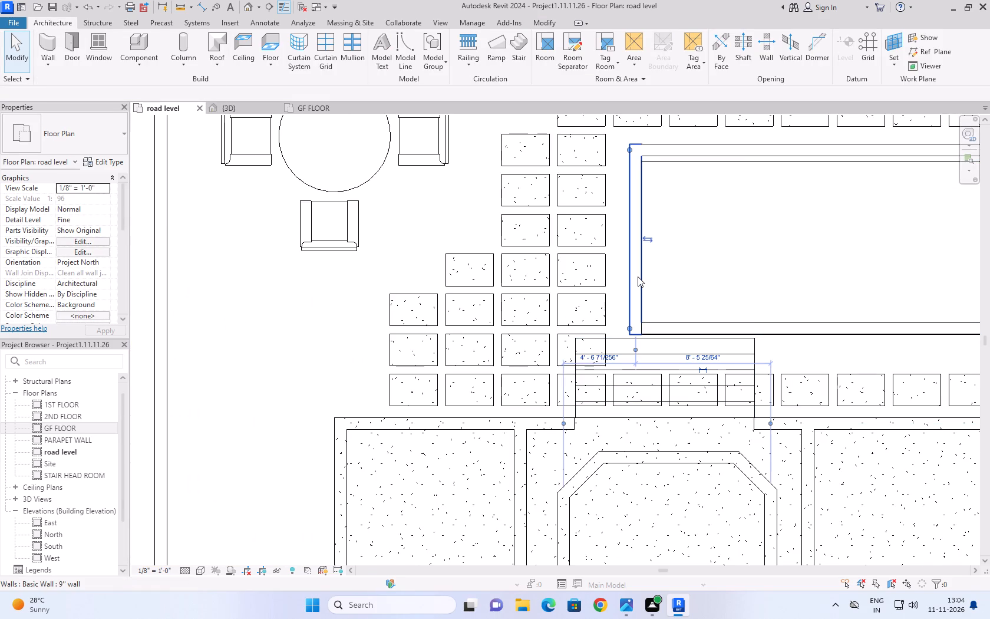
left_click(298, 342)
scroll(308, 298, "down", 4)
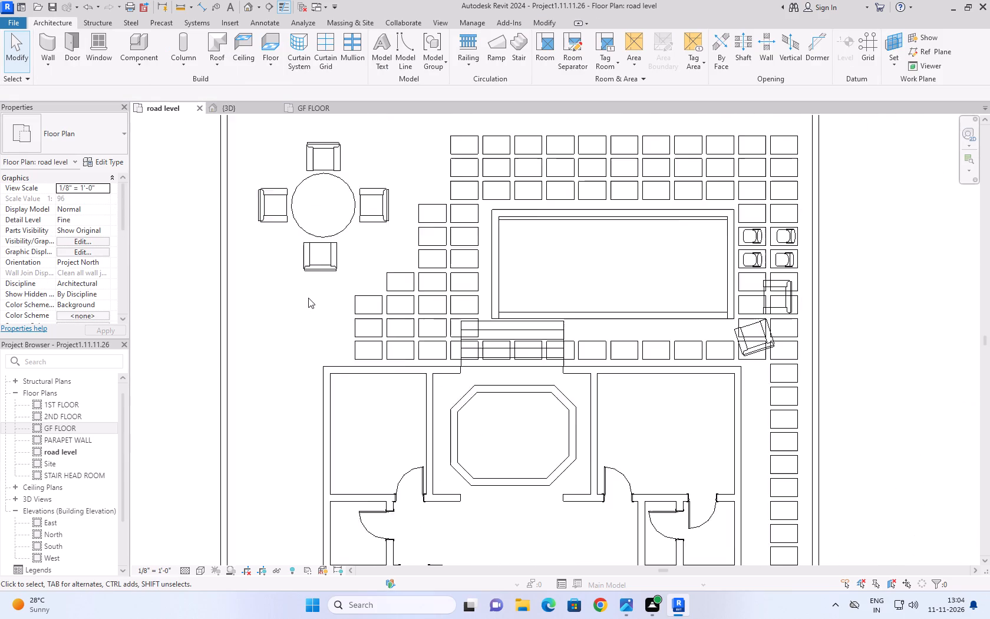
scroll(308, 298, "down", 3)
scroll(510, 225, "up", 6)
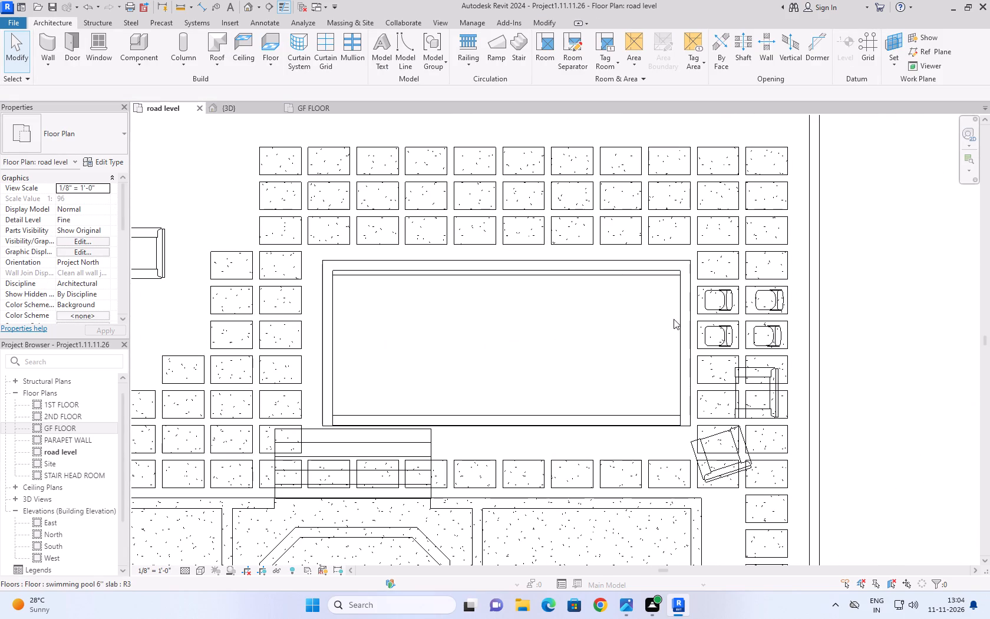
left_click(687, 329)
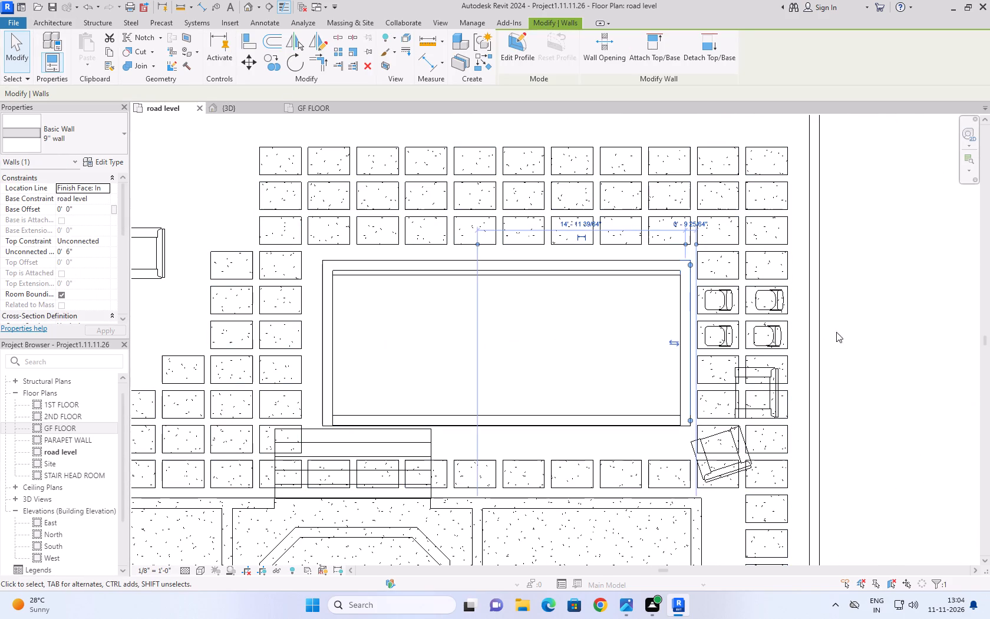
left_click(874, 298)
scroll(874, 298, "down", 6)
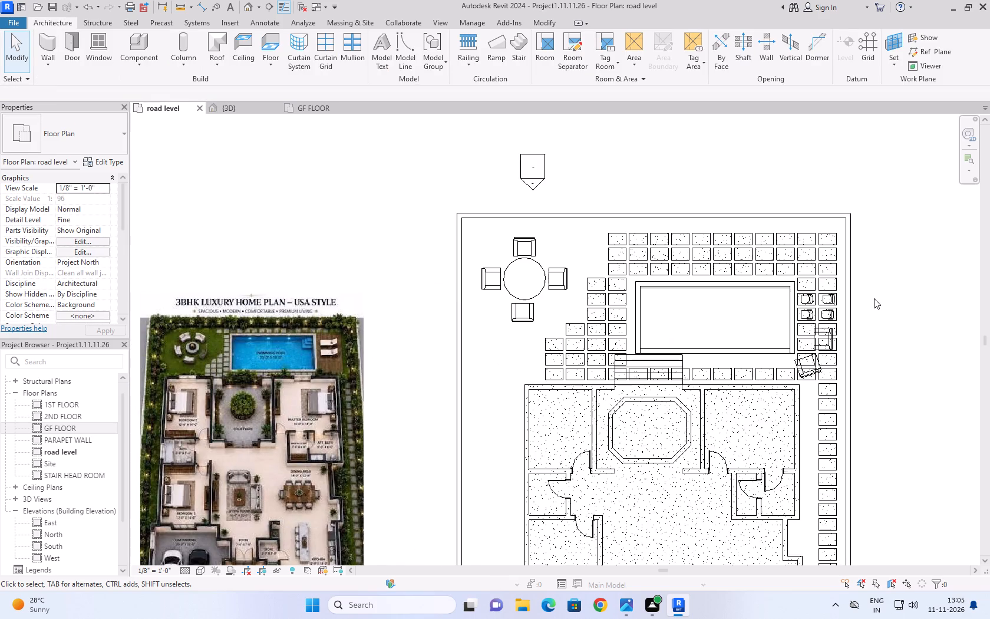
scroll(878, 330, "down", 5)
scroll(886, 529, "up", 4)
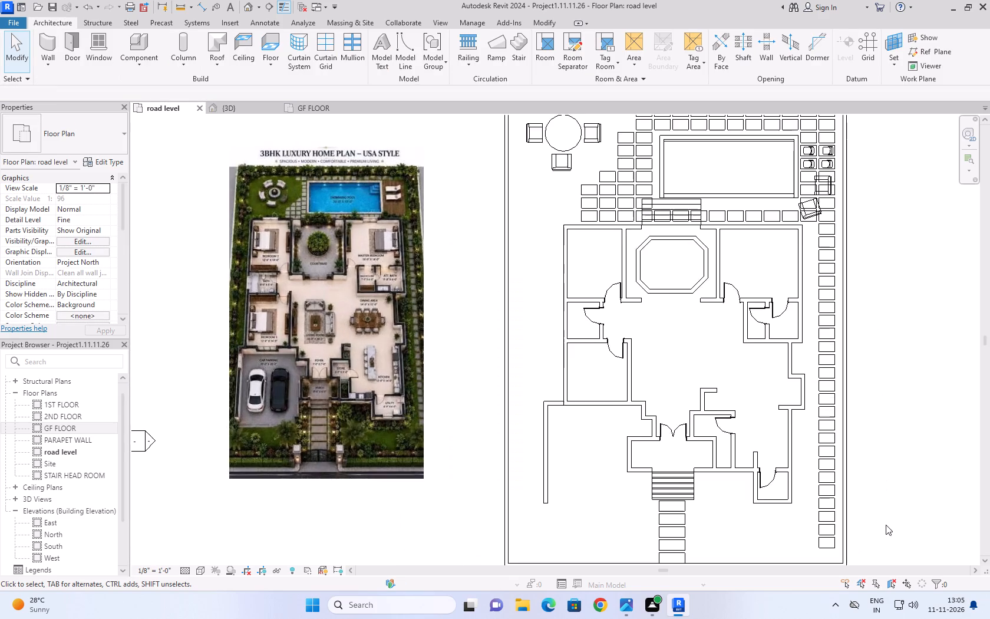
scroll(862, 393, "down", 4)
middle_click_drag(870, 407, 730, 407)
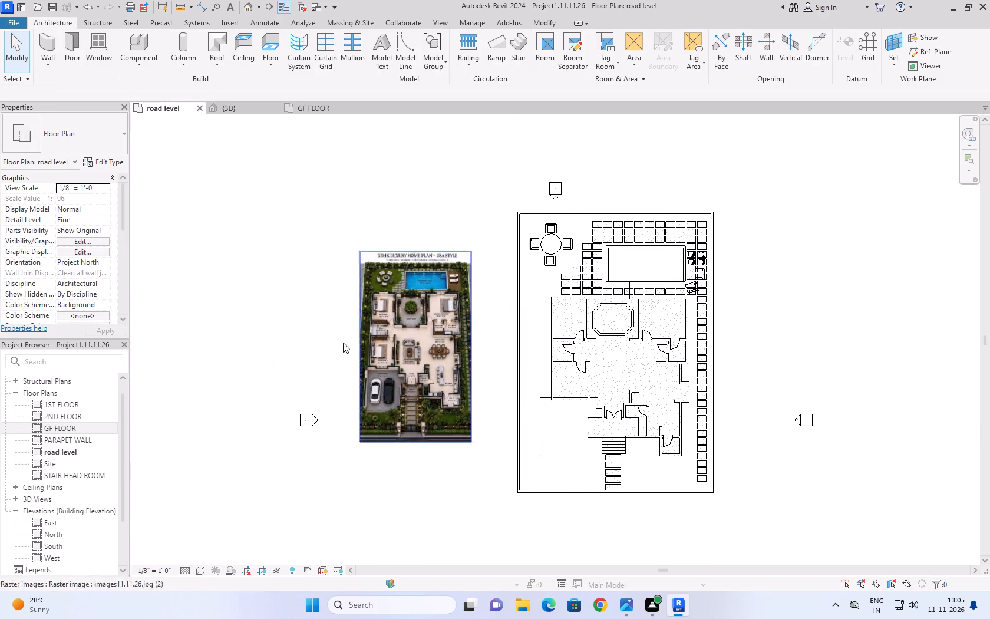
left_click(255, 226)
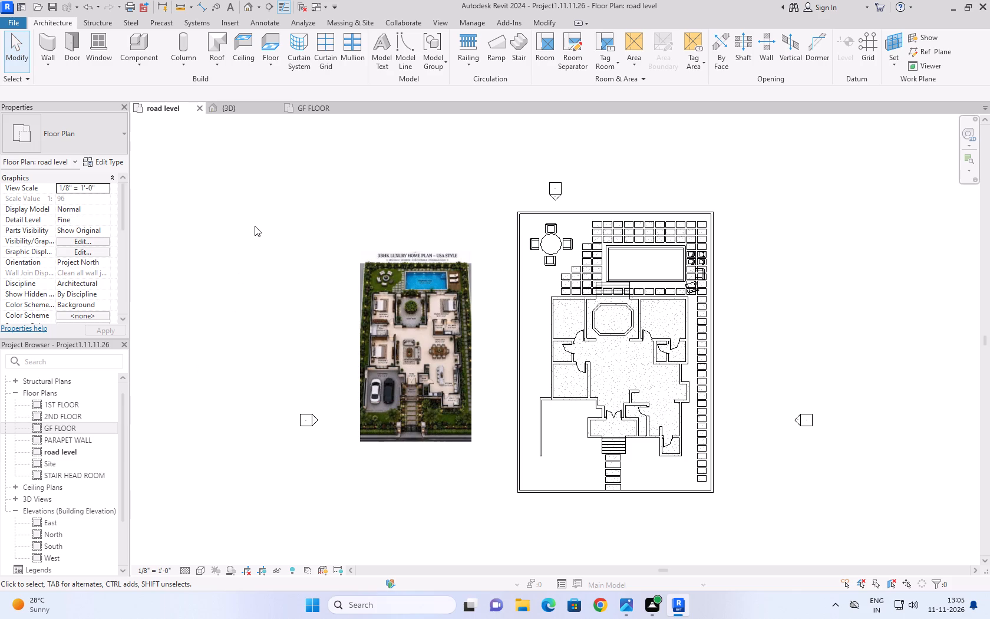
Save the project.
key("ctrl+s")
Select the stone 2'' paving floor that runs around the pool and along the east side of the house.
scroll(558, 238, "up", 4)
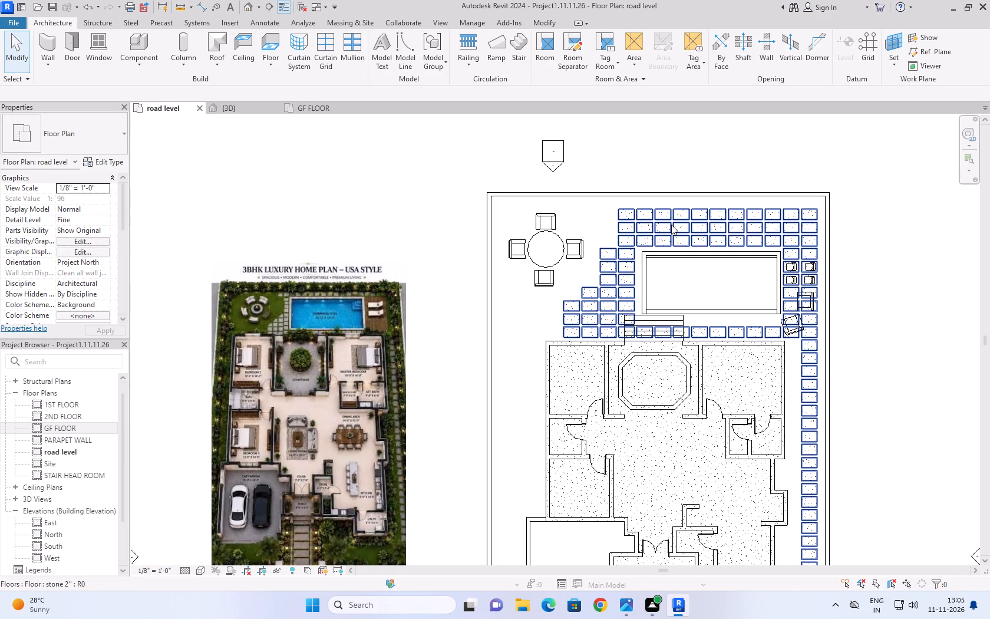
left_click(671, 225)
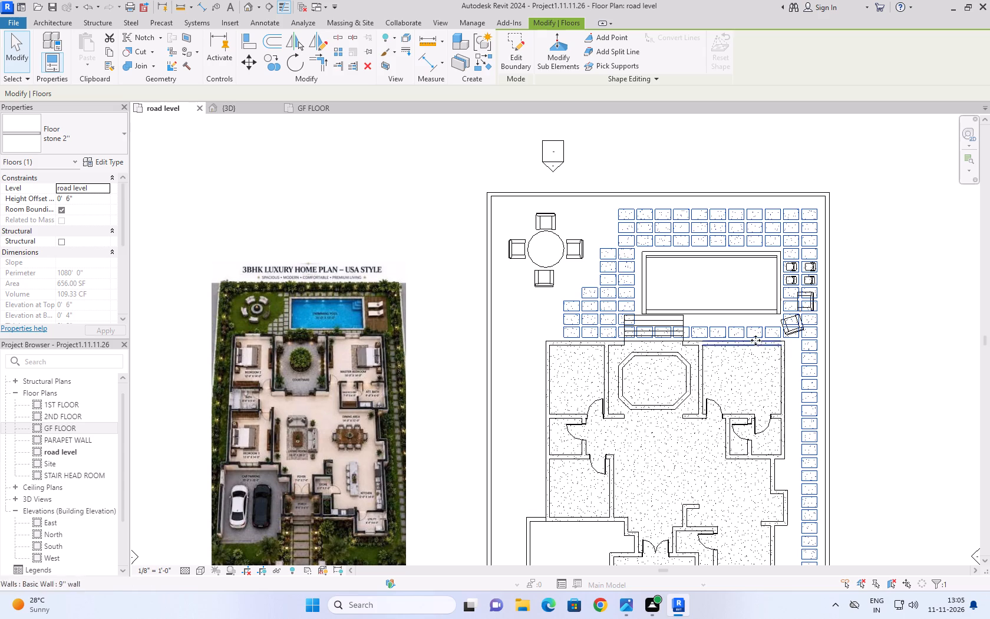
scroll(989, 354, "up", 3)
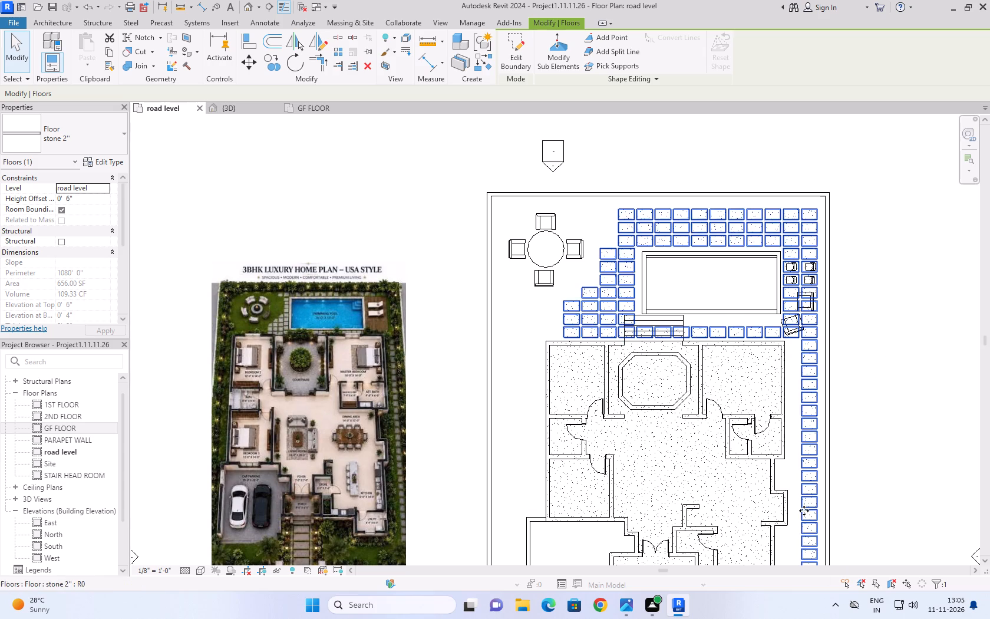
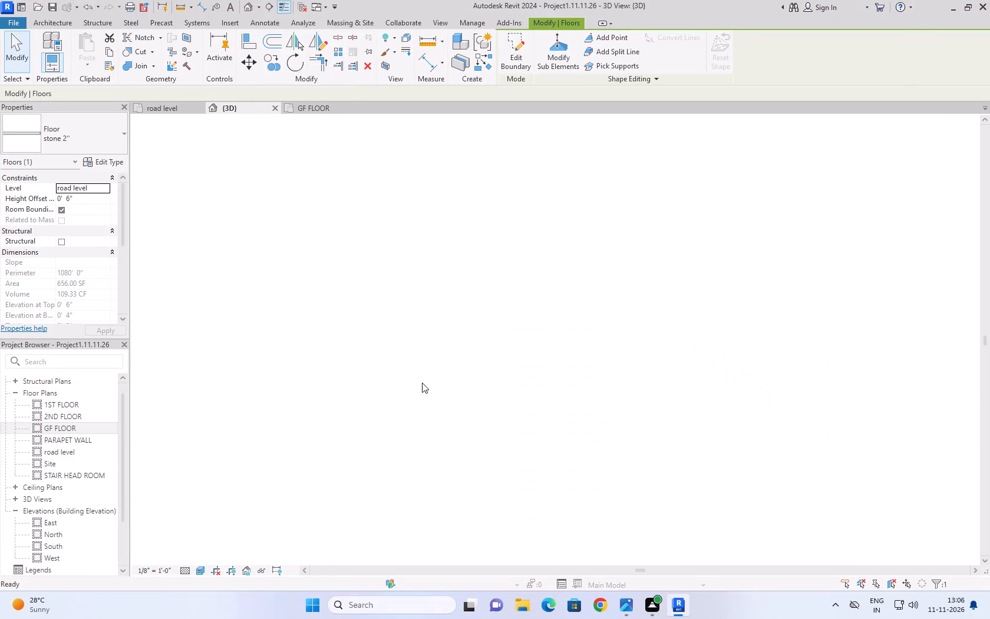
Check the whole house and site in the 3D view and return to the road level floor plan.
scroll(423, 358, "down", 7)
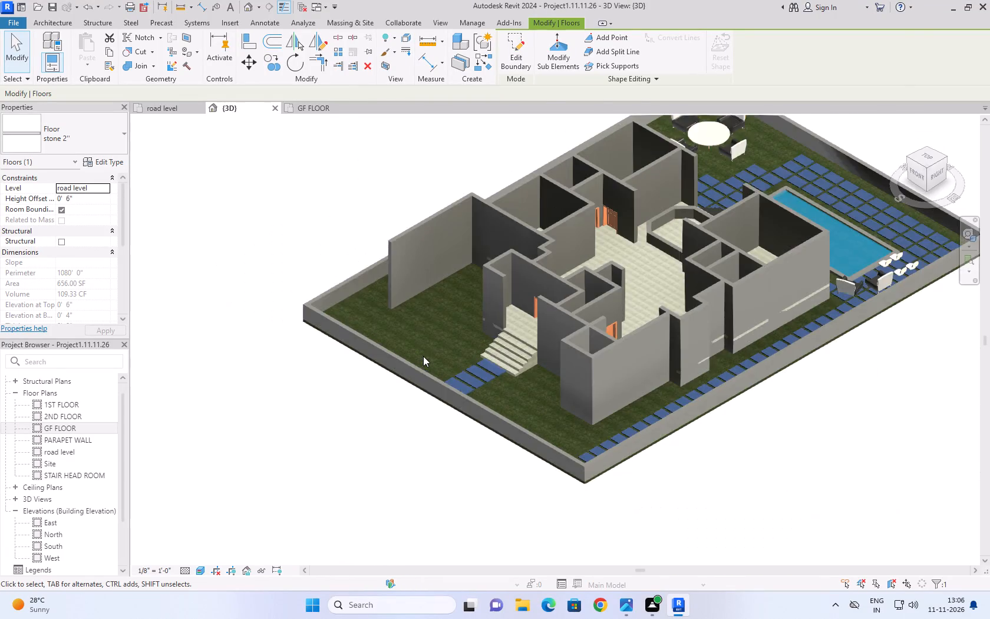
scroll(423, 356, "down", 3)
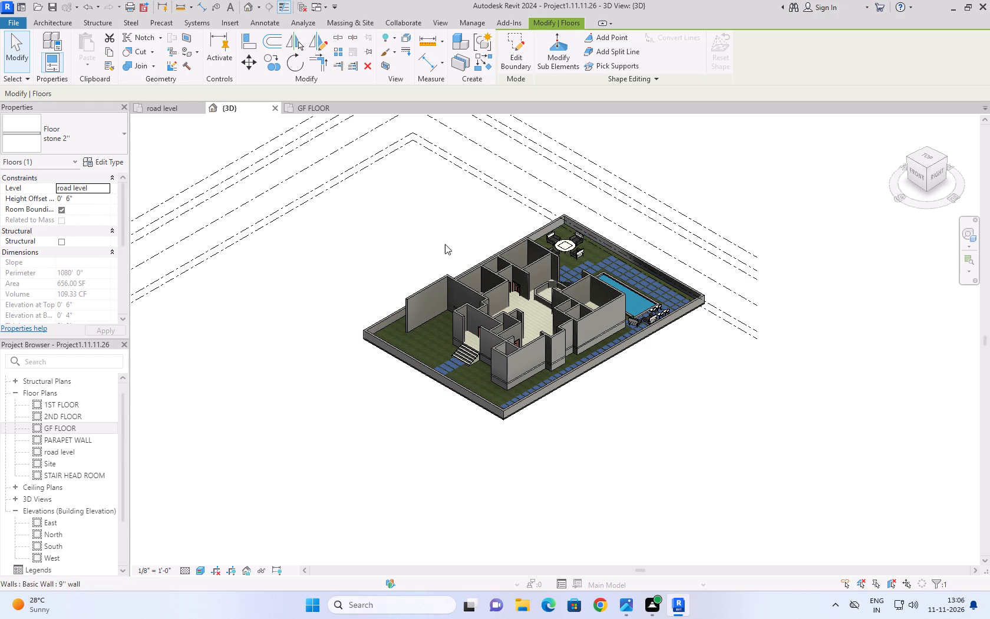
left_click(166, 107)
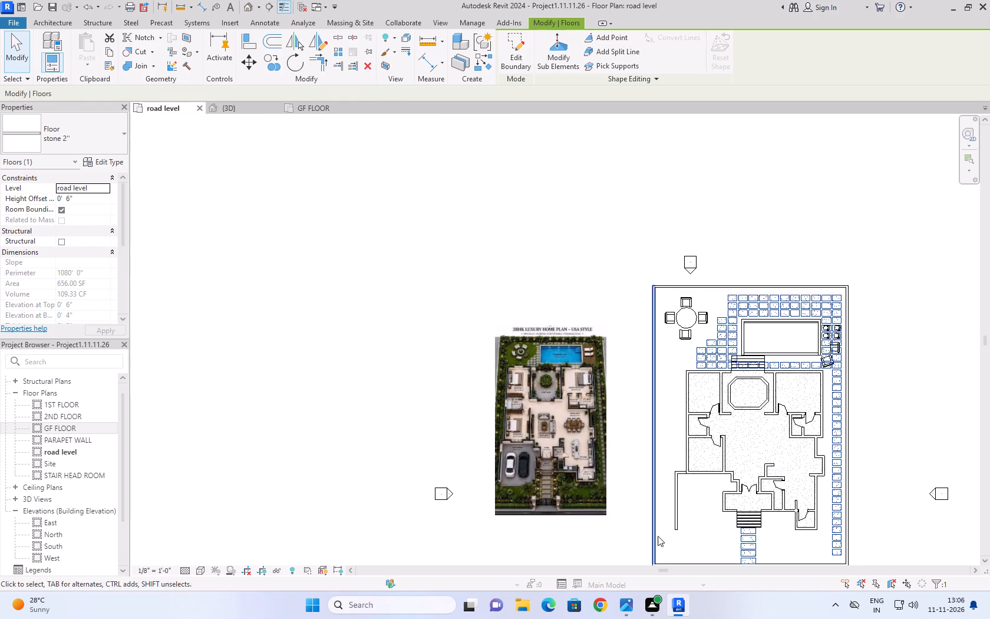
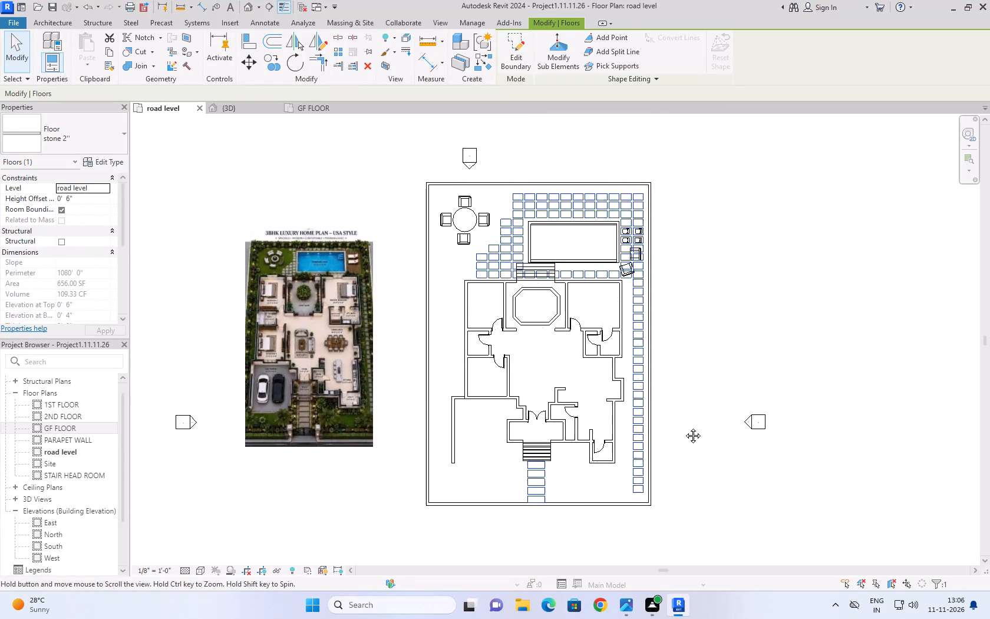
Examine the road level floor plan against the reference image, checking the stone paving and the round dining table beside the pool.
scroll(547, 434, "up", 7)
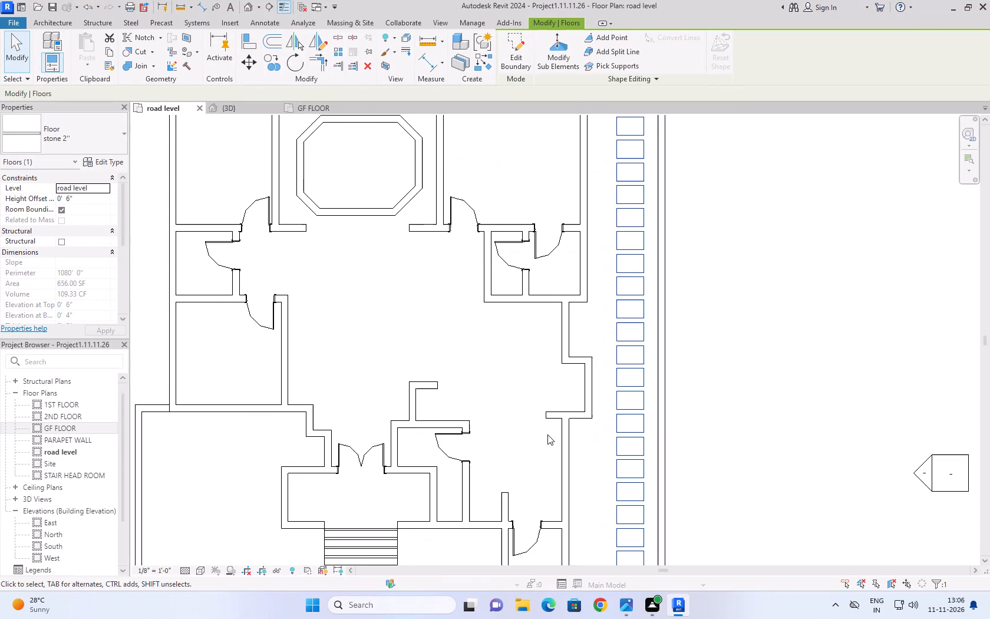
left_click(688, 382)
scroll(738, 301, "down", 8)
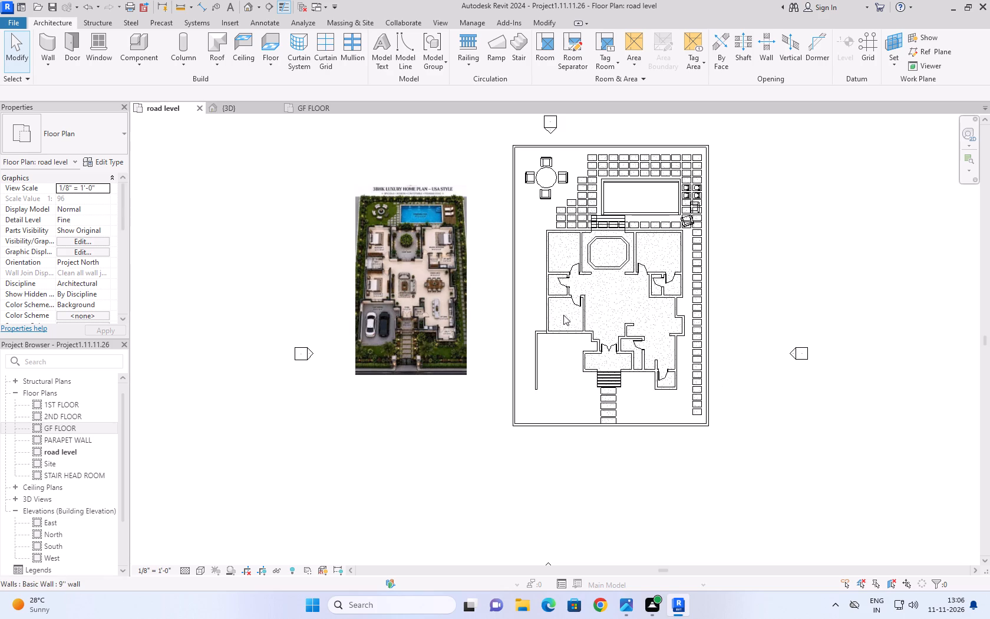
middle_click_drag(781, 268, 649, 364)
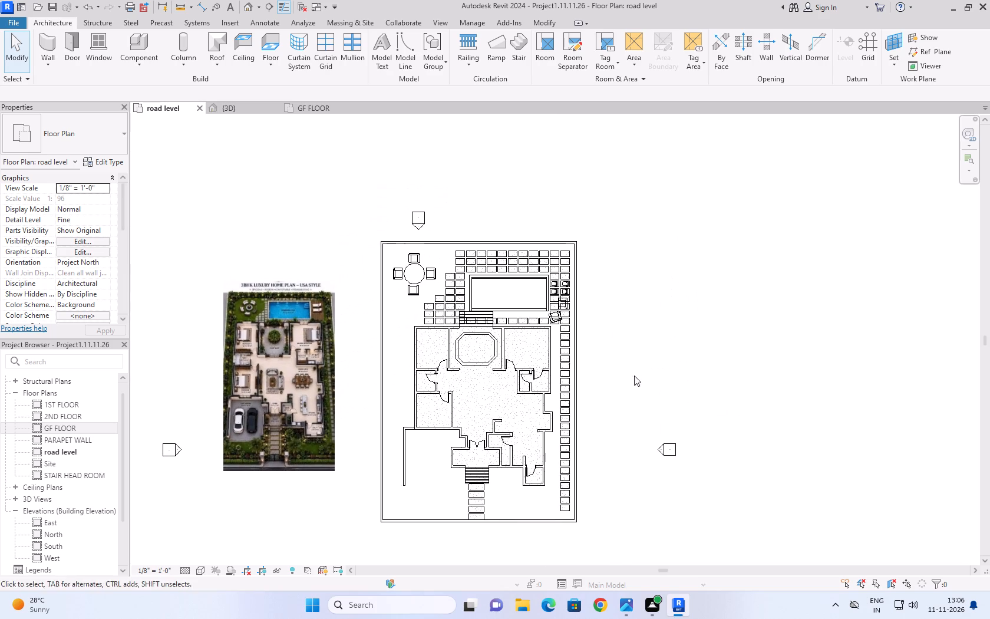
left_click(567, 450)
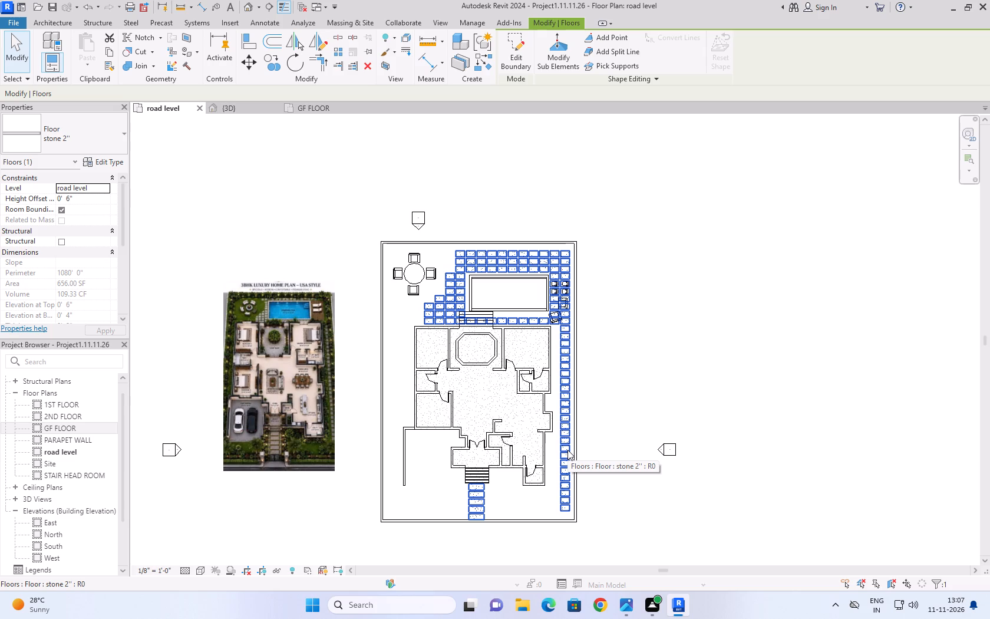
left_click(10, 47)
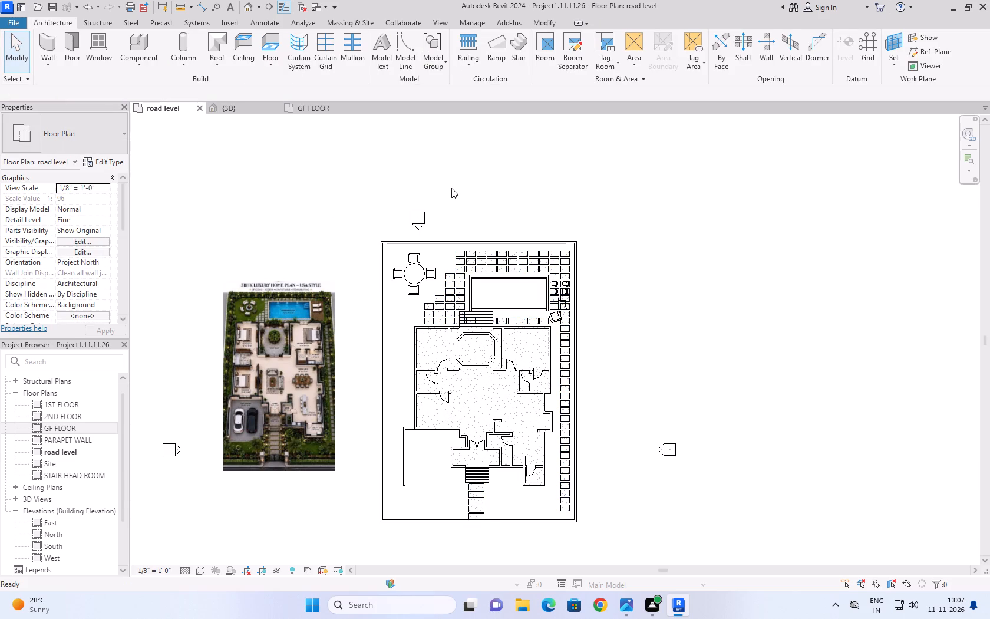
left_click(421, 269)
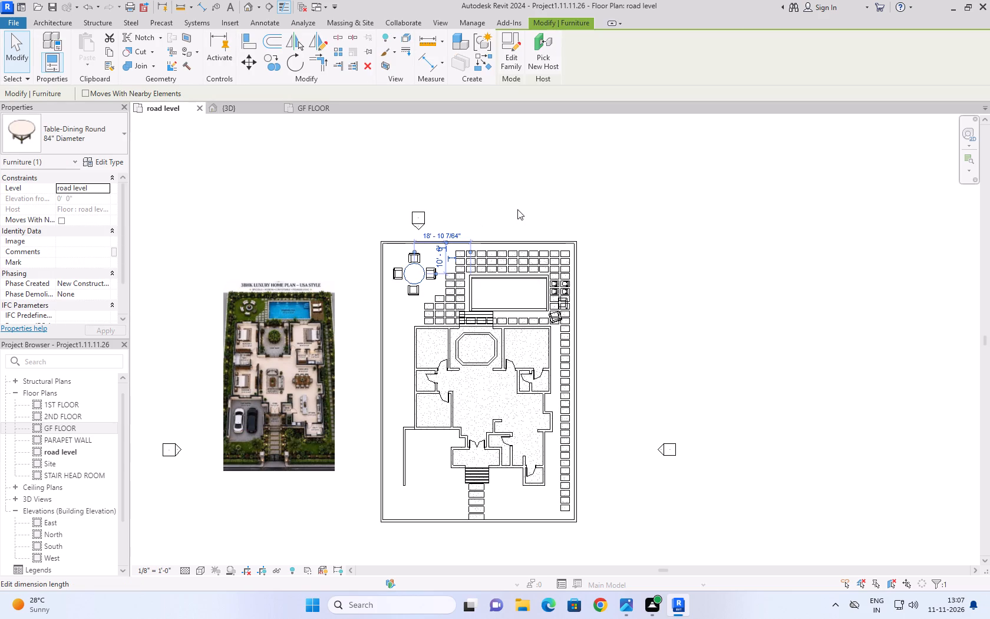
scroll(519, 208, "up", 3)
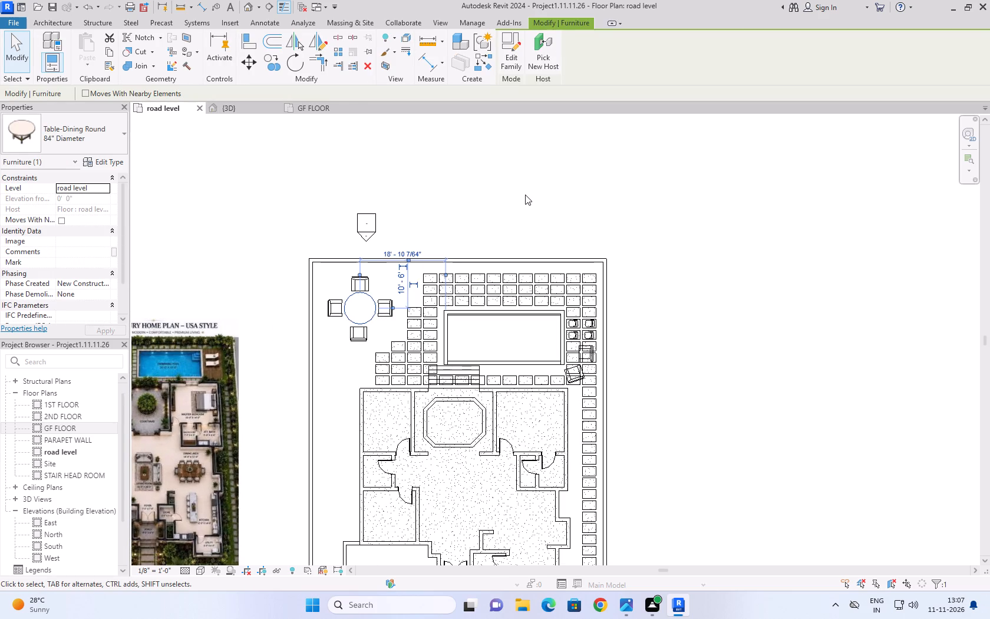
left_click(555, 176)
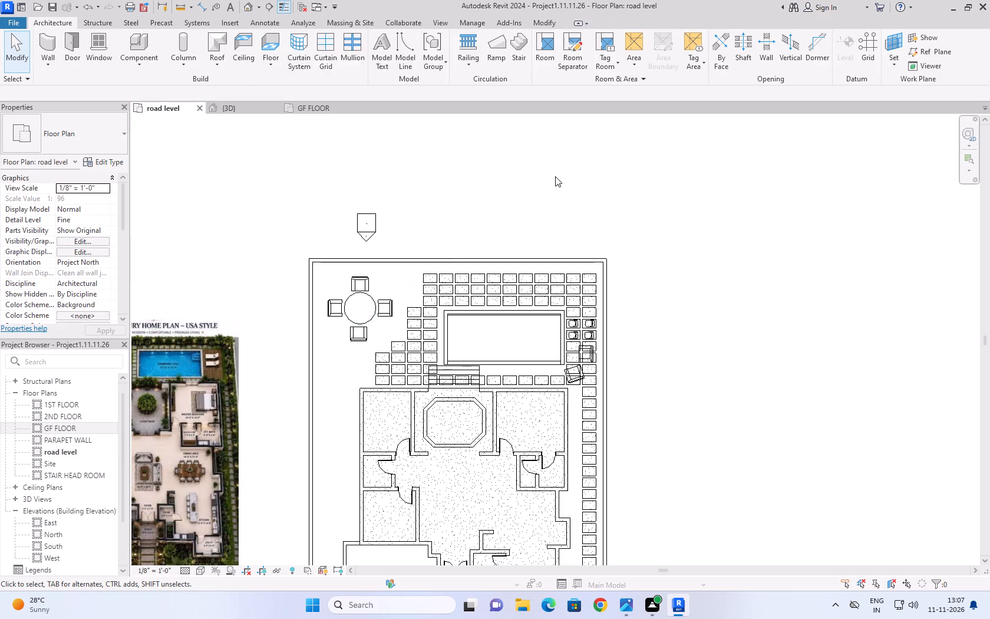
scroll(646, 157, "down", 2)
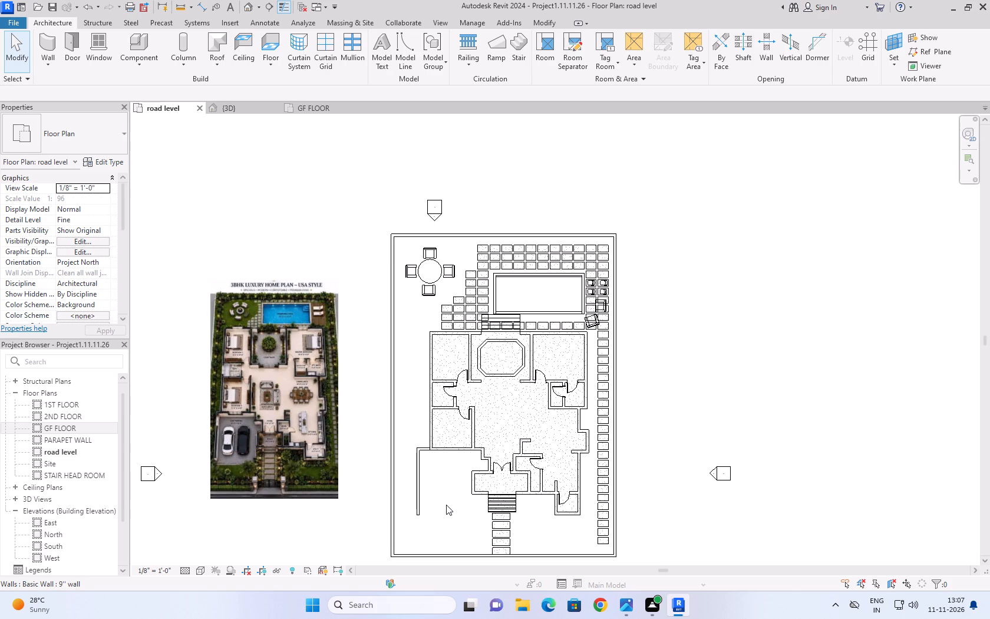
scroll(589, 299, "down", 2)
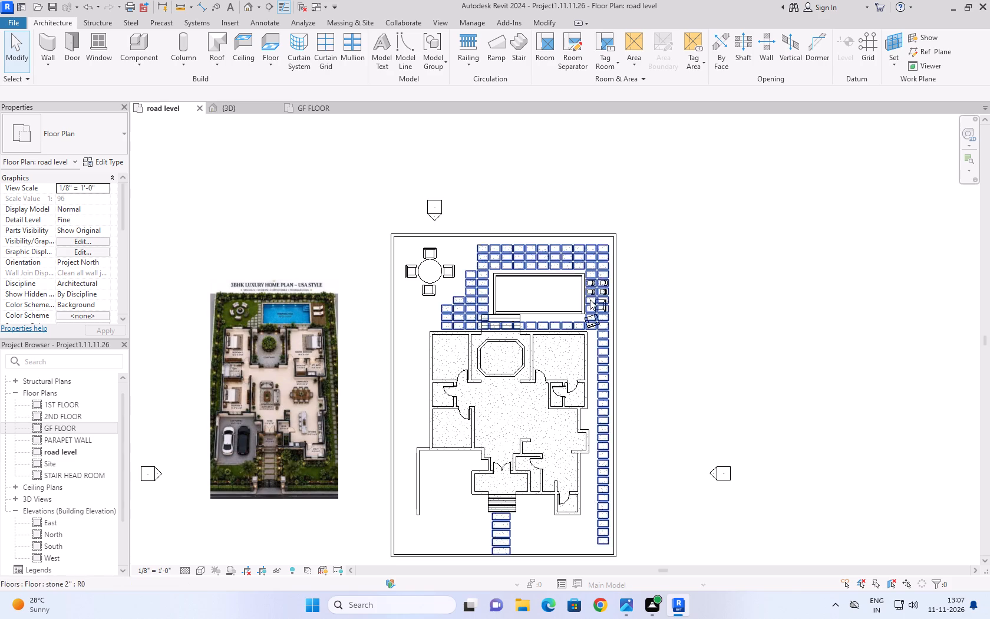
scroll(590, 299, "down", 2)
scroll(597, 476, "up", 4)
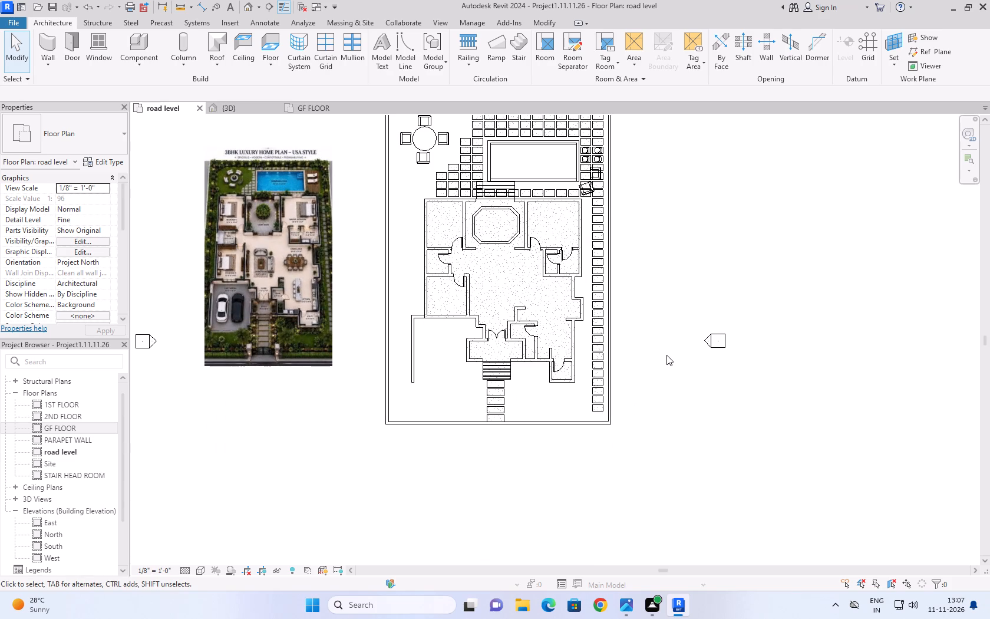
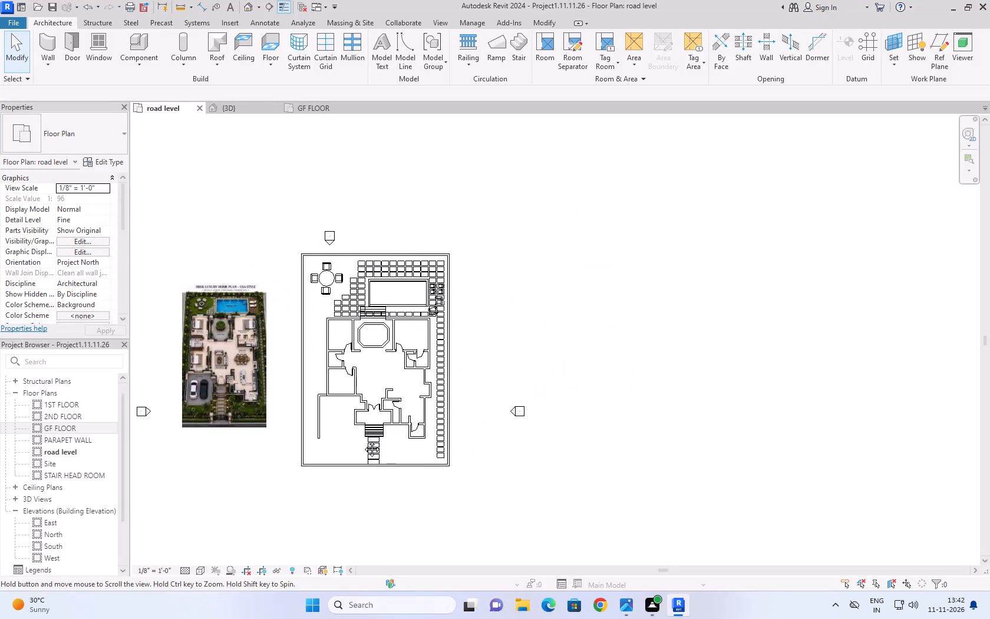
Compare the road level plan with the reference image, examining the boundary wall, rooms, car parking and entrance steps.
scroll(330, 376, "up", 4)
scroll(648, 239, "down", 3)
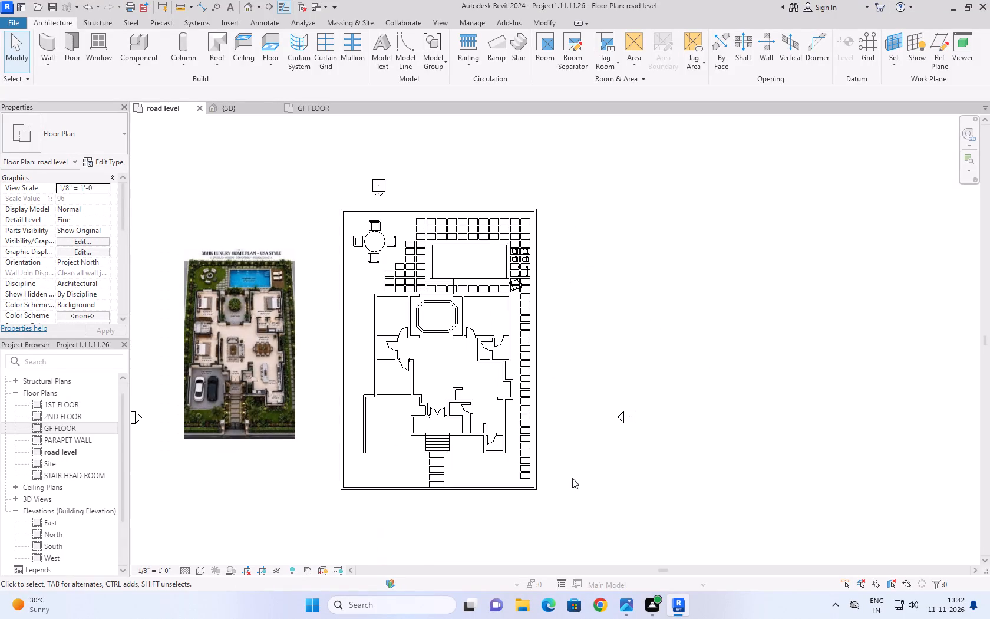
scroll(572, 486, "up", 3)
middle_click_drag(598, 291, 612, 352)
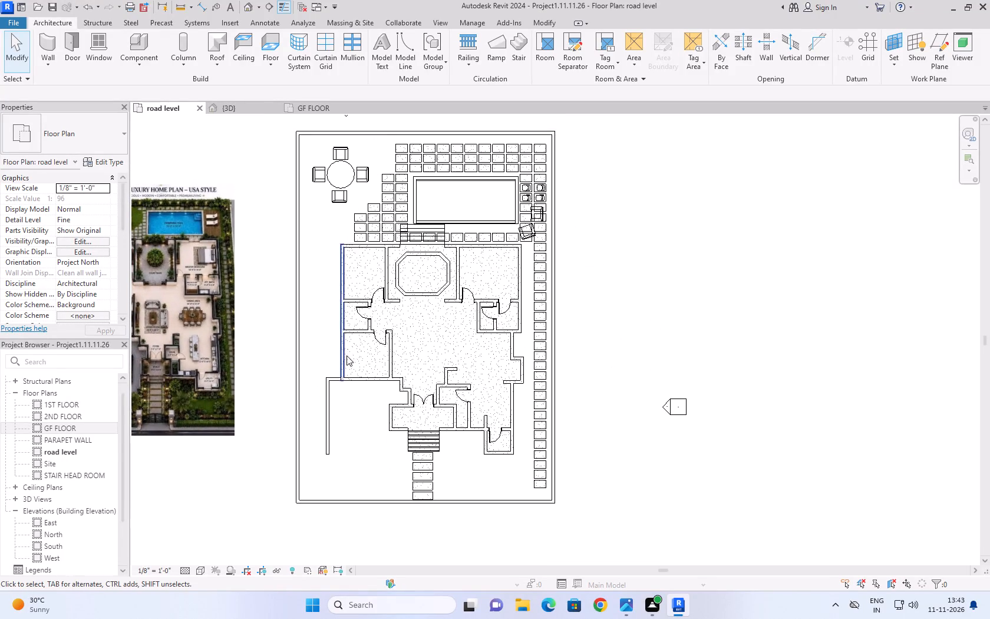
middle_click_drag(510, 315, 570, 326)
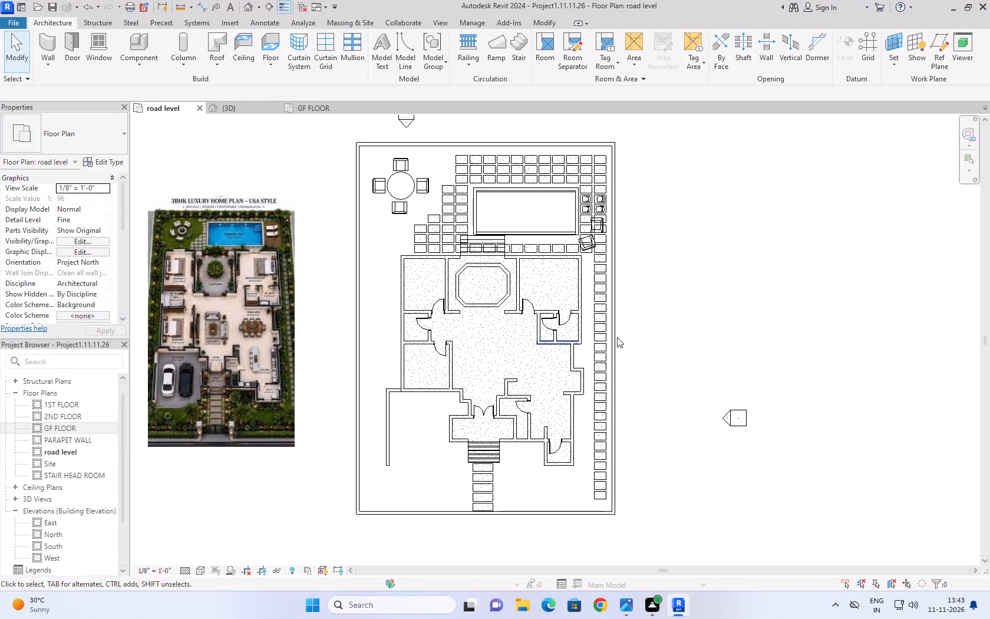
middle_click_drag(321, 477, 392, 458)
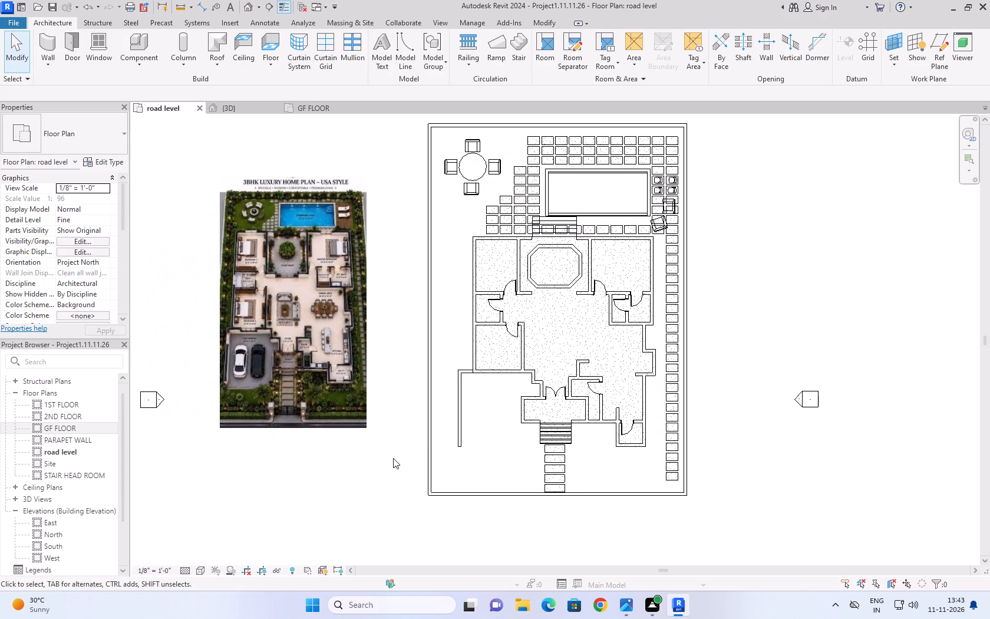
left_click(646, 495)
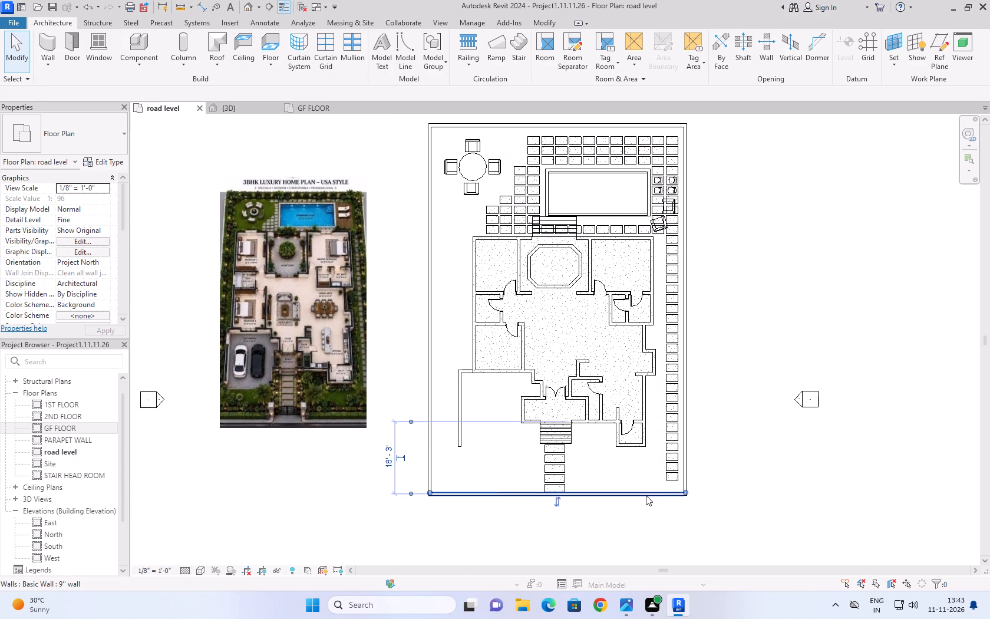
scroll(610, 519, "up", 1)
left_click(610, 519)
scroll(610, 519, "up", 1)
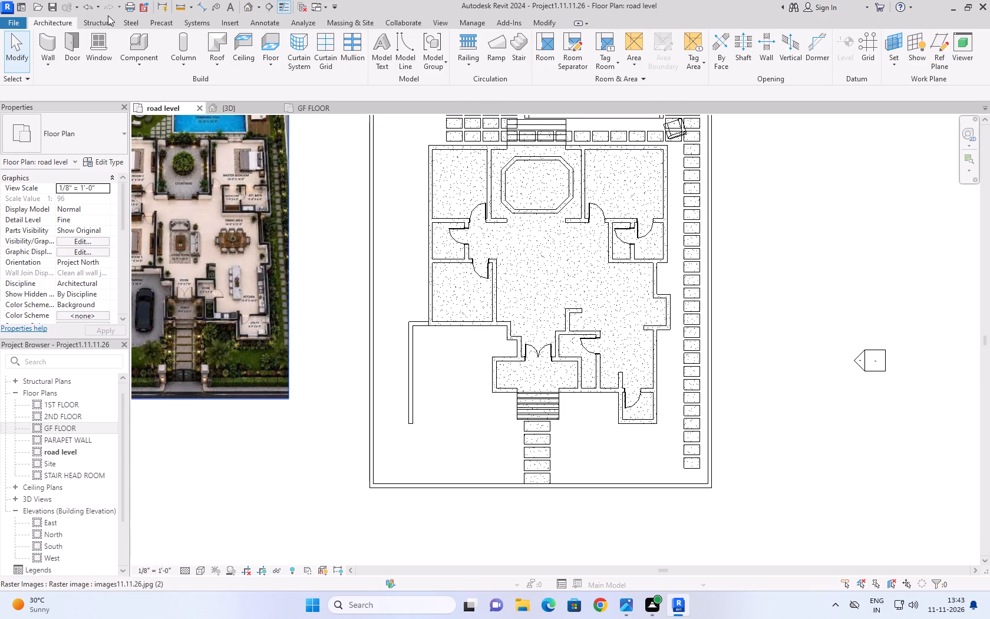
left_click(88, 28)
left_click(88, 28)
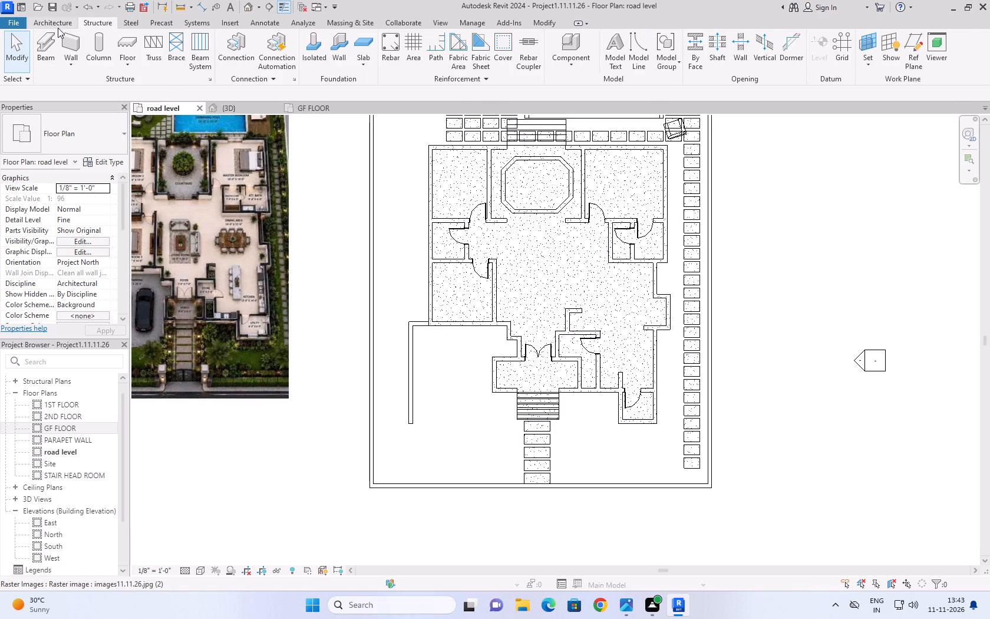
left_click(58, 28)
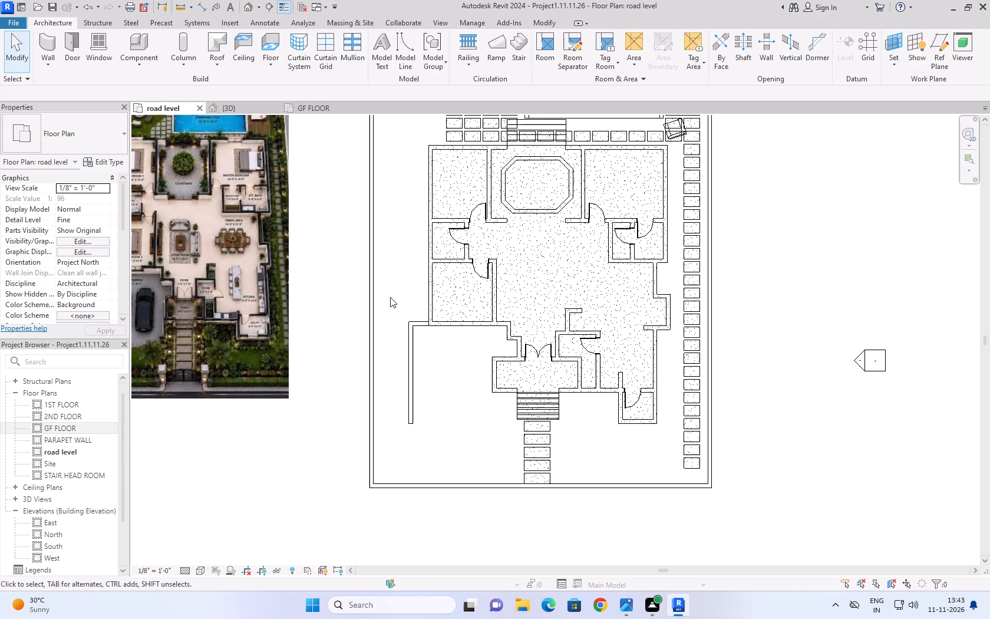
middle_click_drag(467, 378, 471, 386)
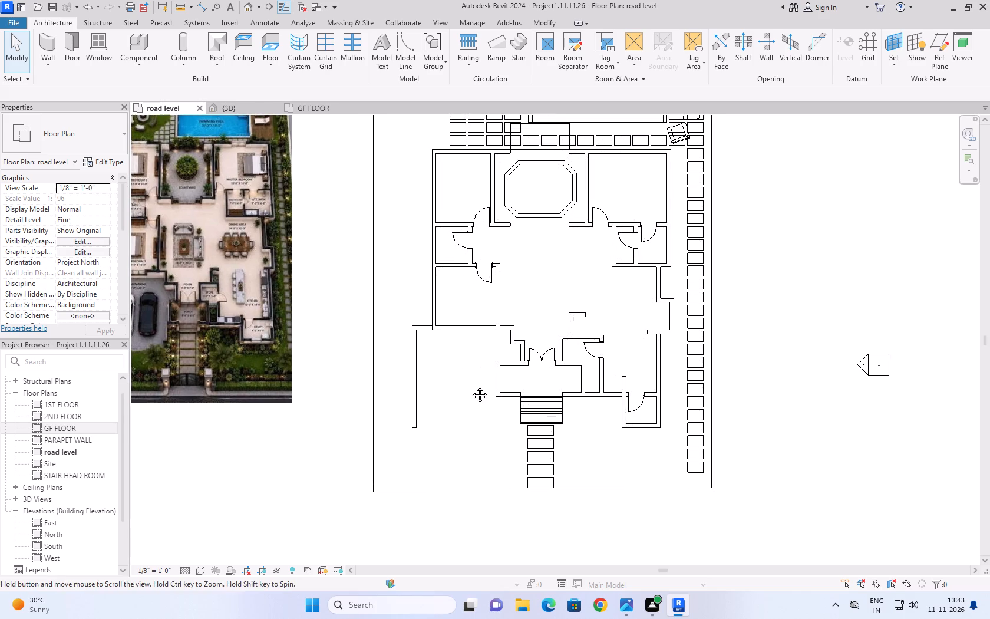
middle_click_drag(471, 386, 471, 399)
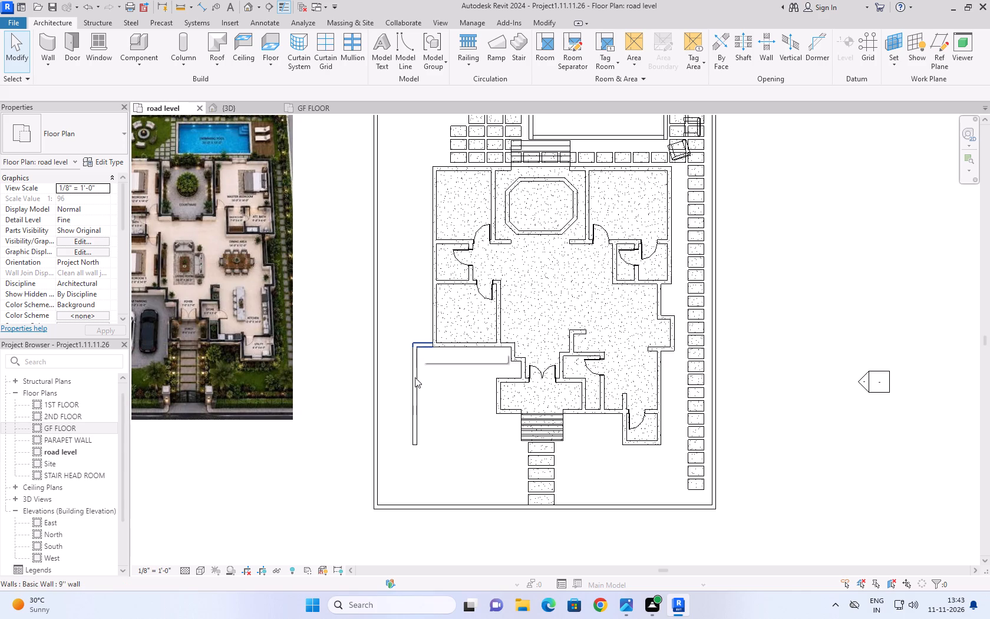
left_click(780, 340)
scroll(659, 461, "up", 2)
scroll(375, 429, "up", 4)
scroll(378, 429, "down", 6)
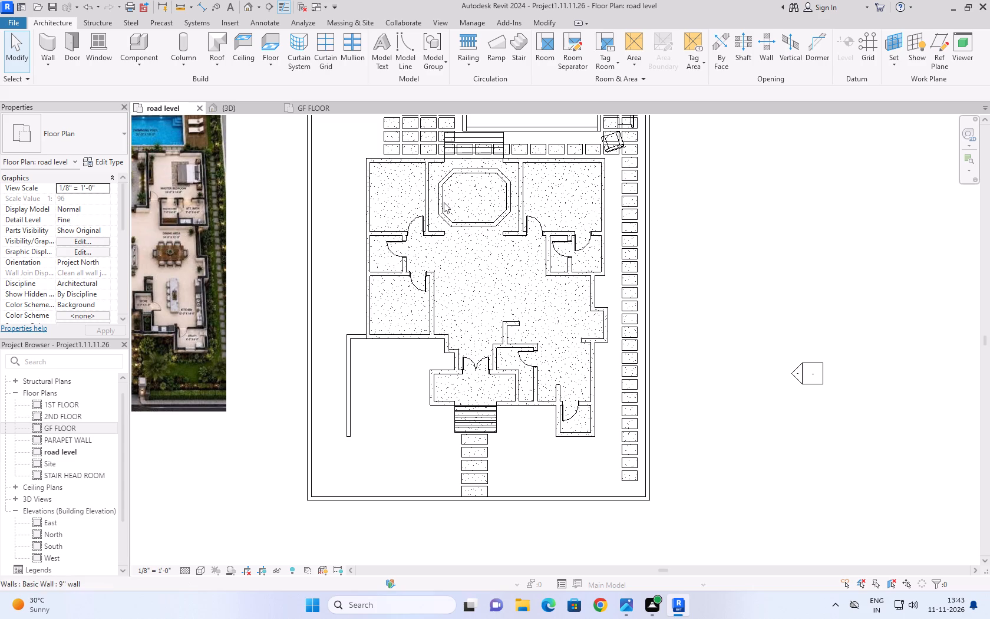
middle_click_drag(526, 296, 530, 322)
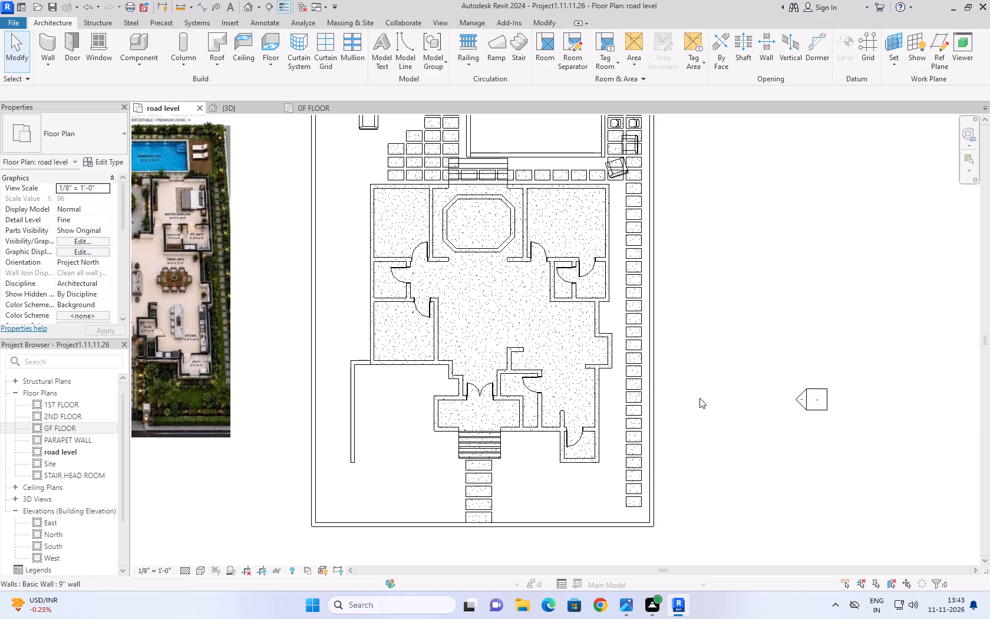
Examine the reference image against the road level plan again, focusing on the overall layout and the pool area.
right_click(87, 422)
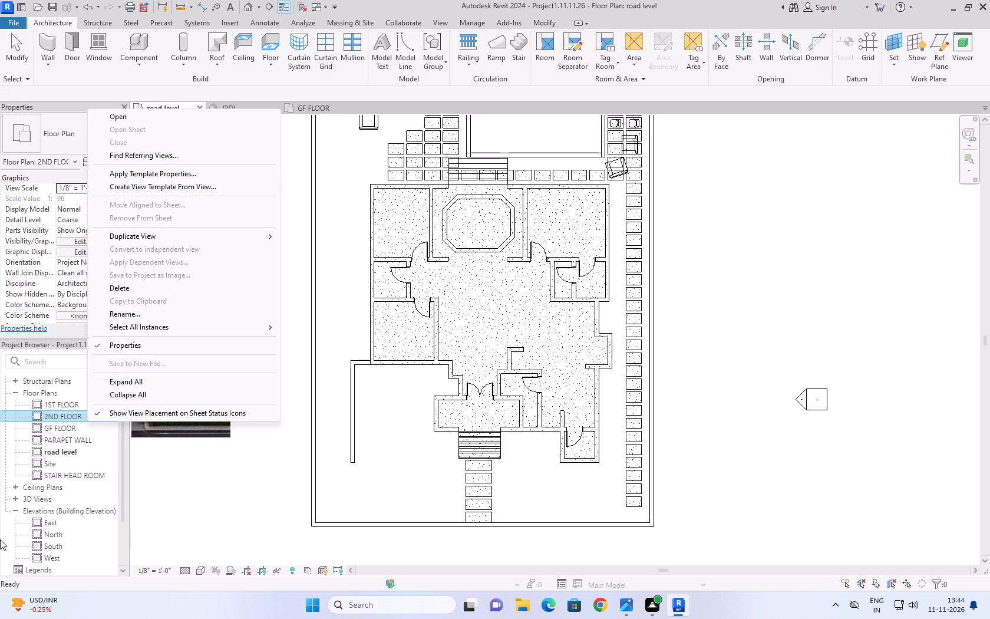
left_click(243, 480)
scroll(430, 516, "down", 3)
middle_click_drag(642, 404, 631, 423)
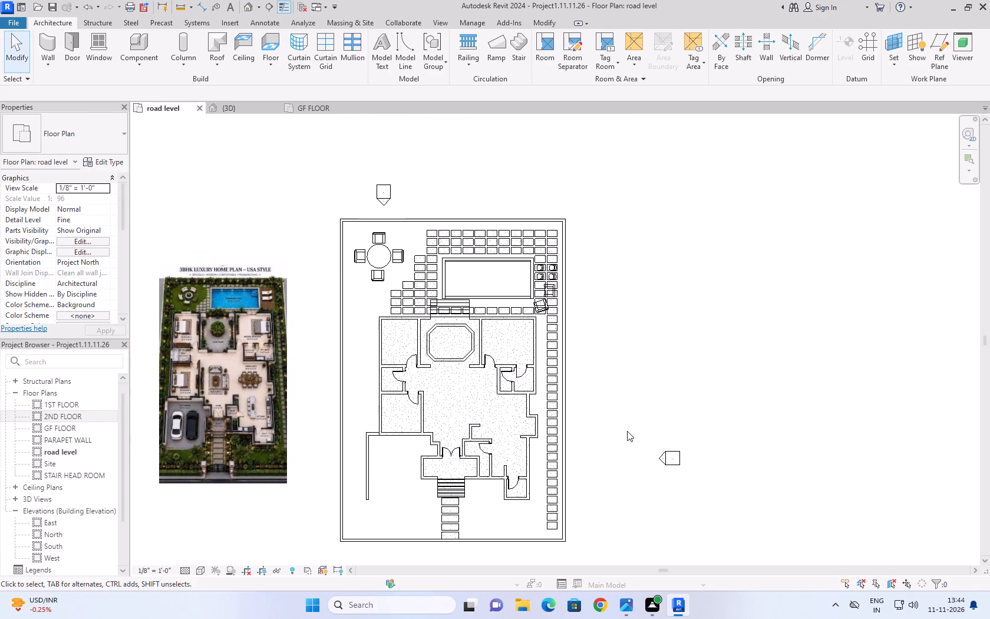
scroll(225, 416, "up", 2)
scroll(194, 374, "up", 2)
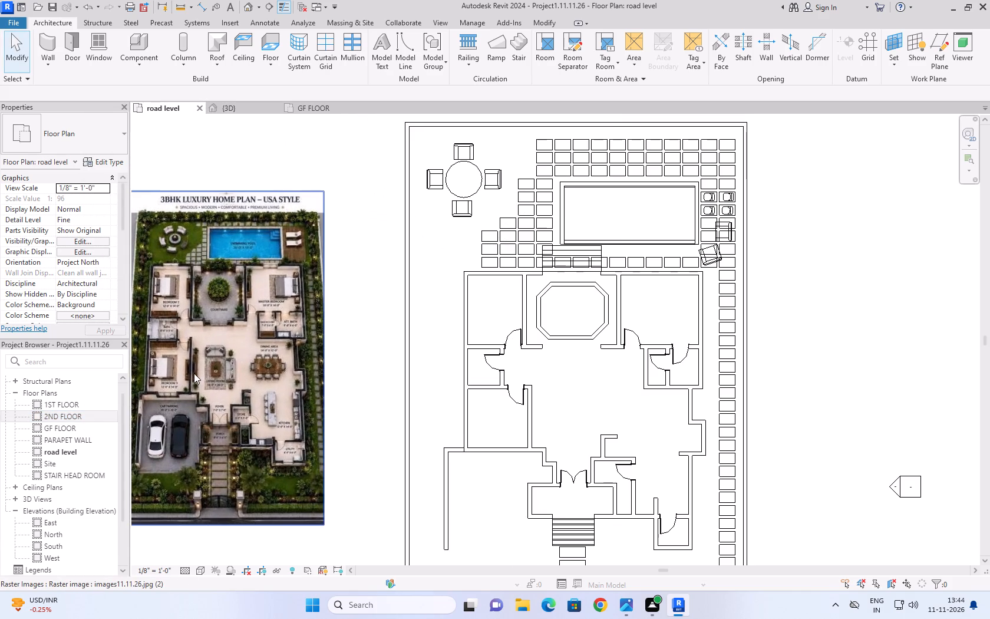
middle_click_drag(200, 369, 234, 368)
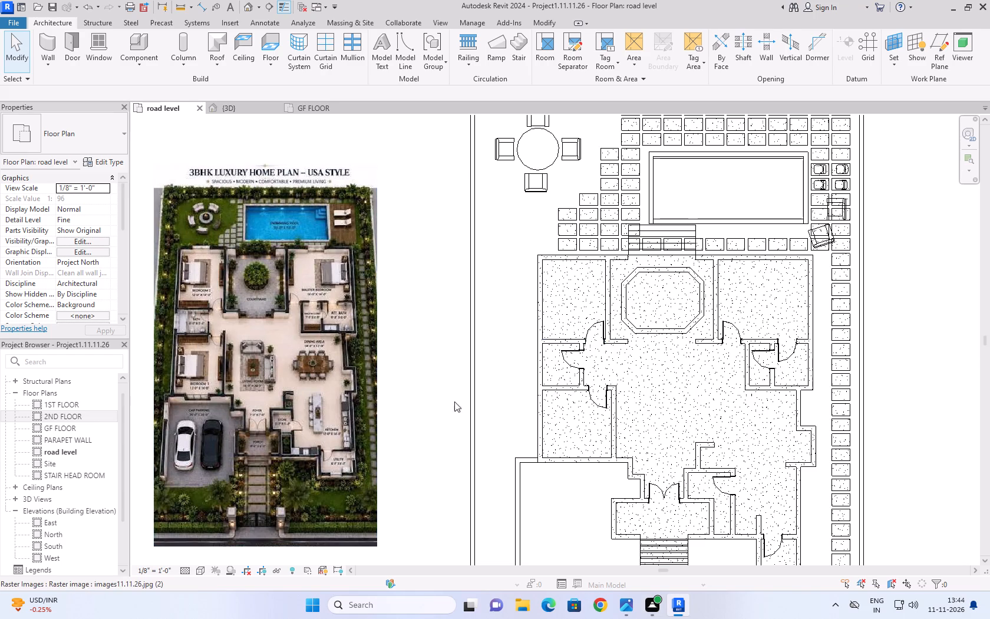
scroll(407, 324, "down", 2)
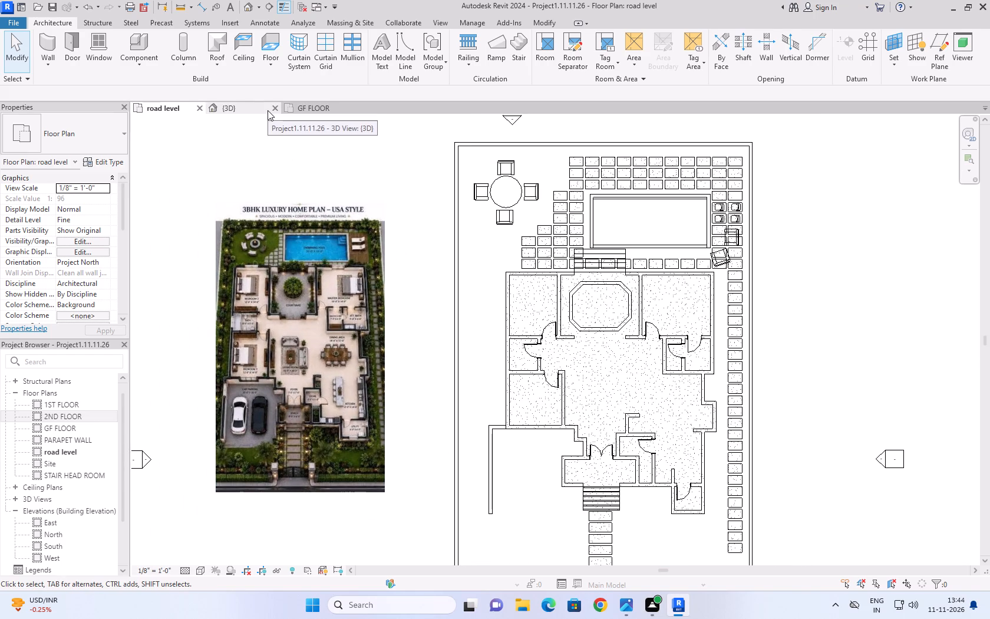
scroll(697, 167, "down", 3)
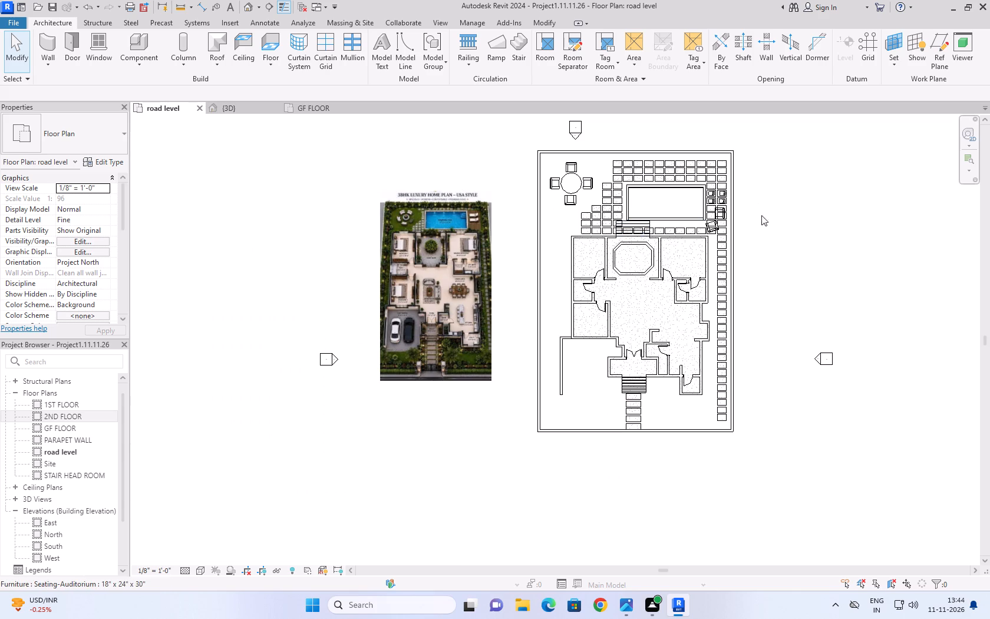
middle_click_drag(761, 260, 727, 294)
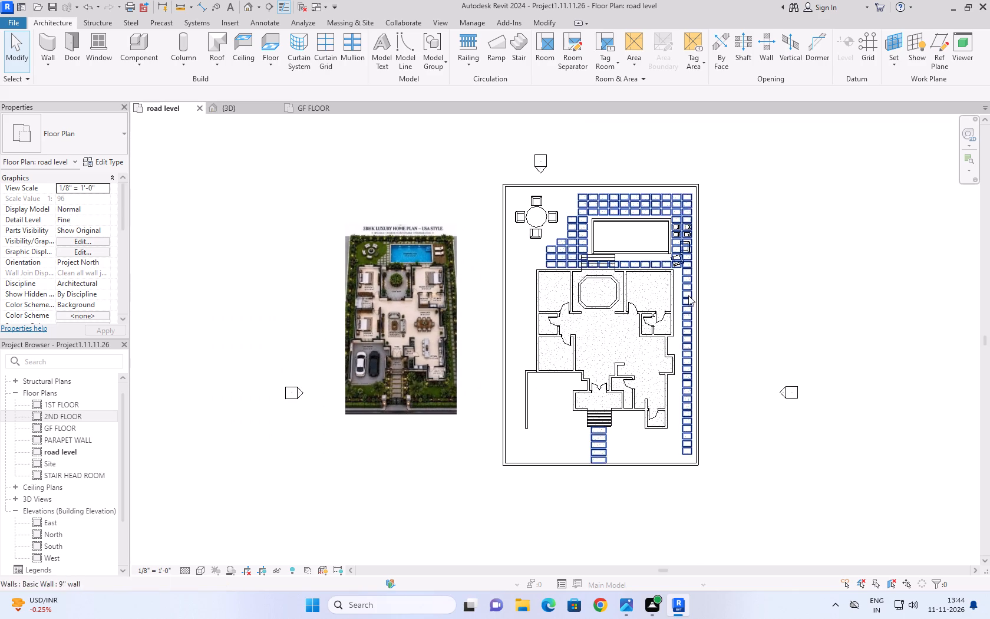
middle_click_drag(716, 282, 659, 317)
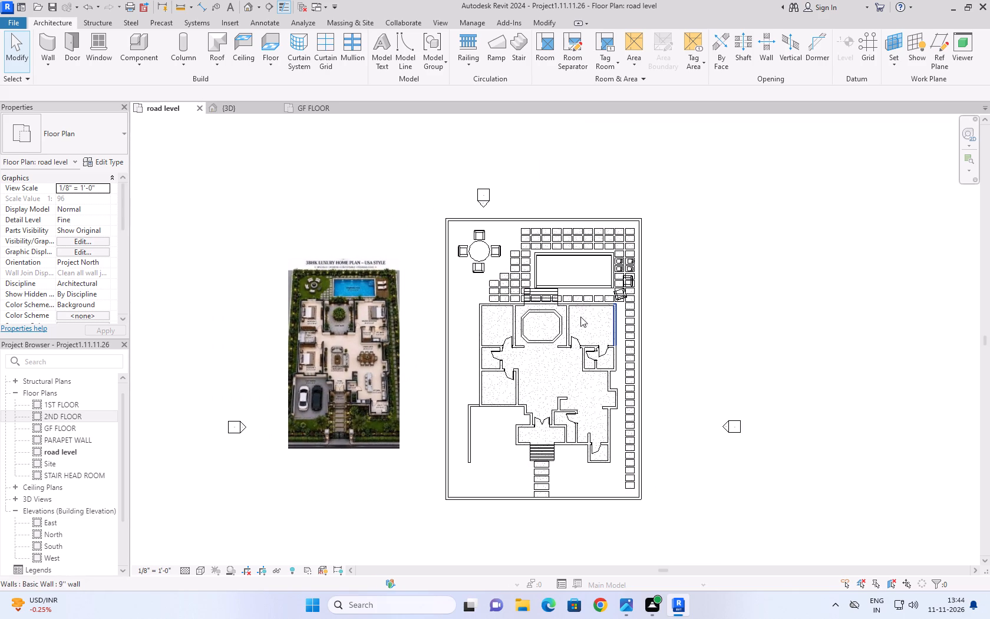
scroll(570, 275, "up", 4)
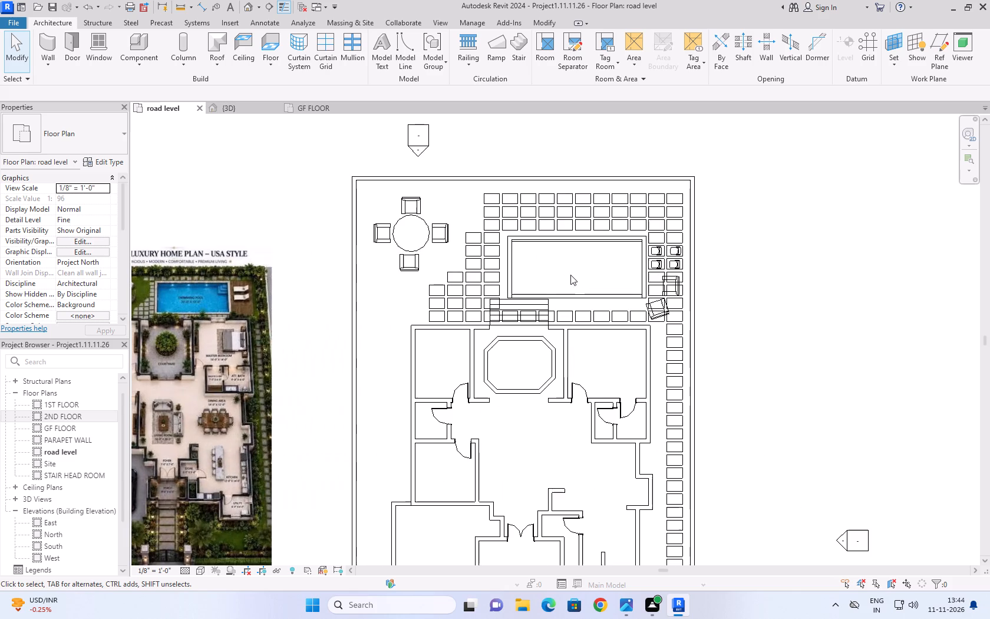
Check the GF FLOOR plan and return to the road level plan.
double_click(314, 109)
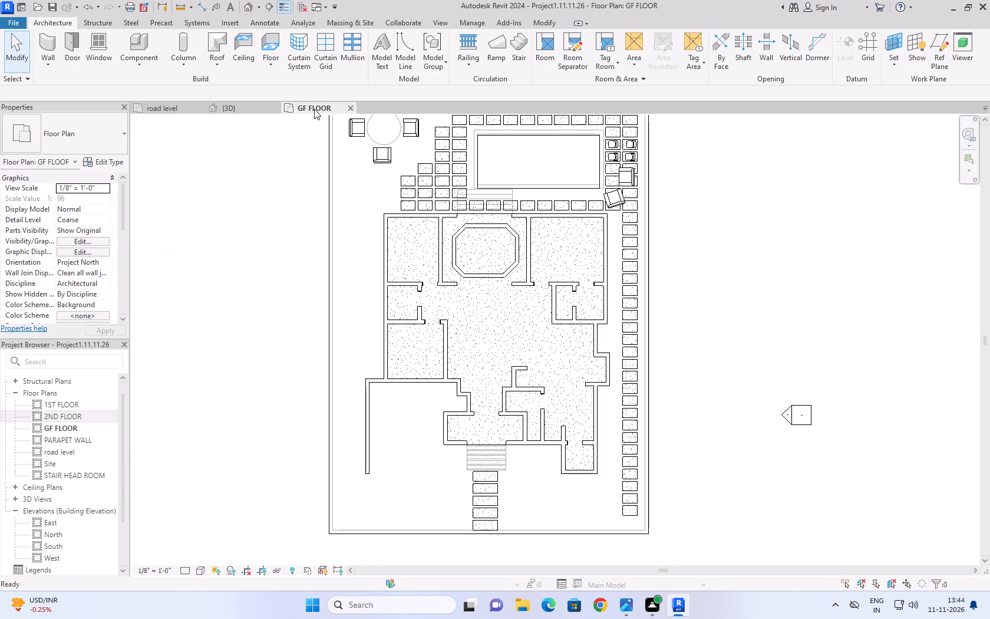
left_click(166, 114)
left_click(164, 109)
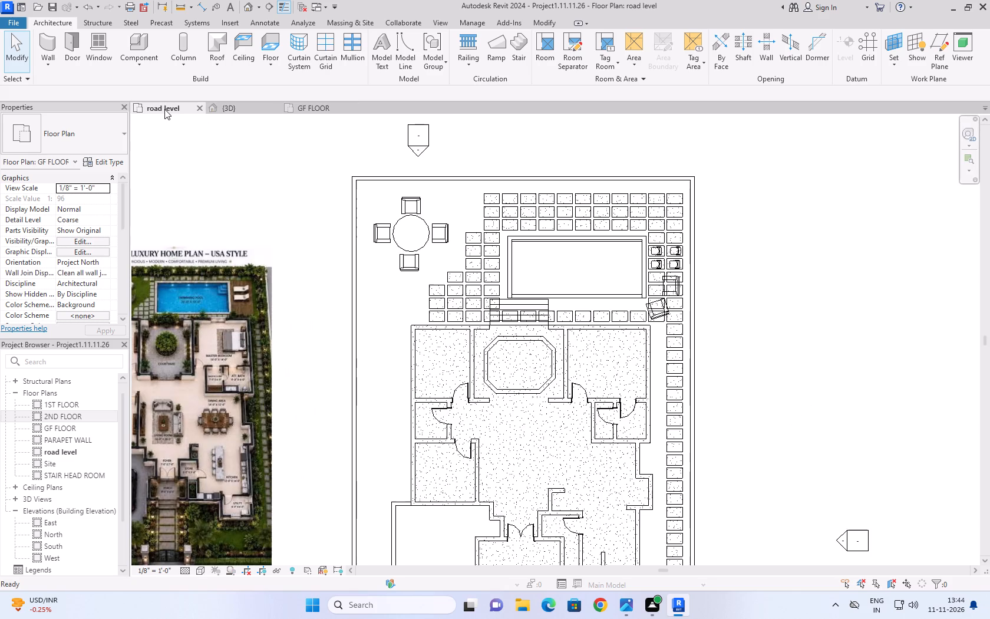
Open the steps between the pool and the courtyard for in-place editing, inspect the extrusion's material, and finish the model.
left_click(543, 299)
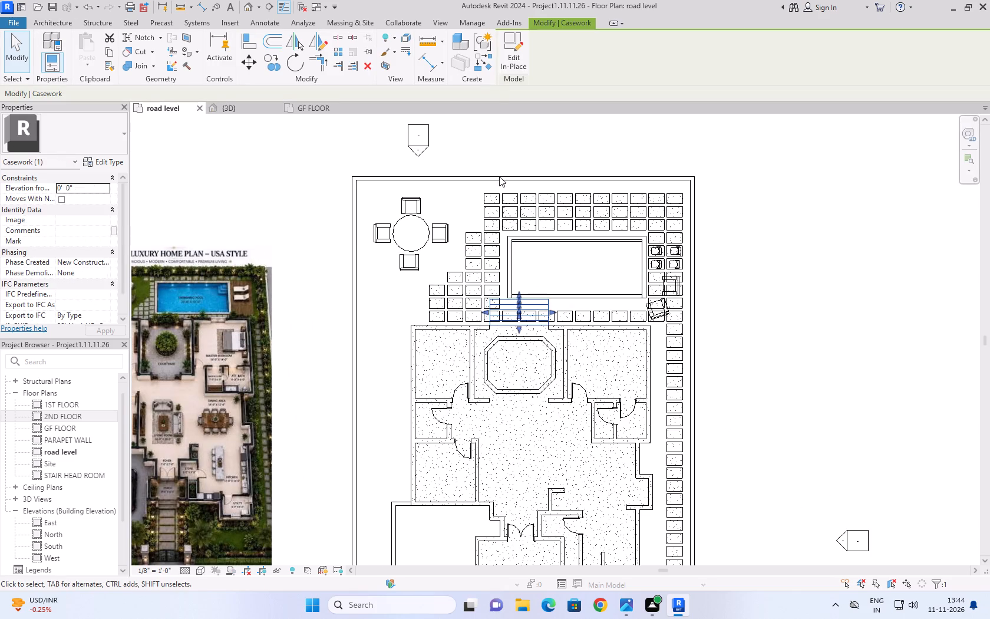
left_click(517, 64)
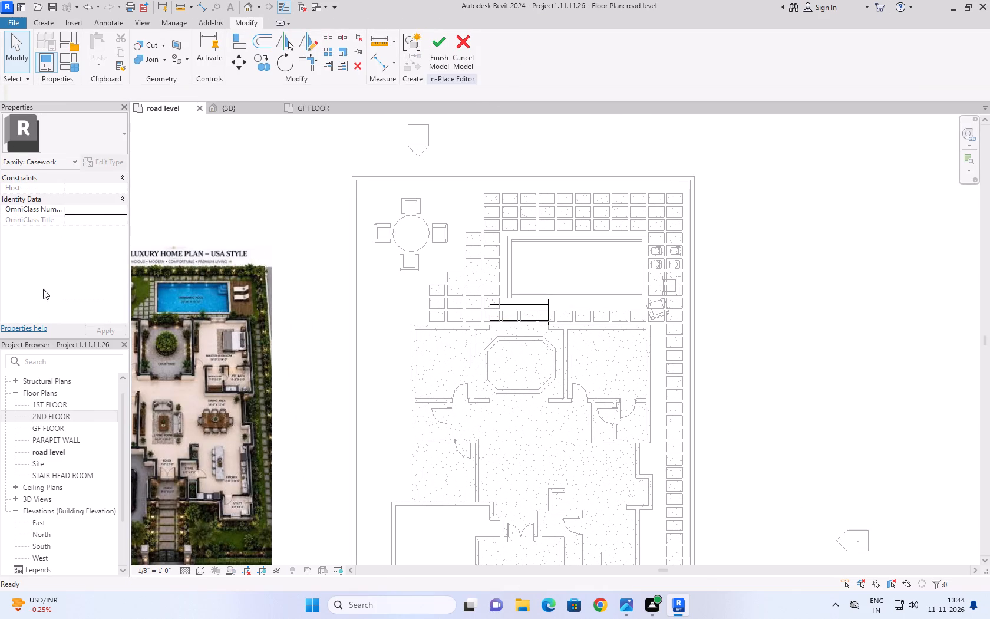
left_click(501, 299)
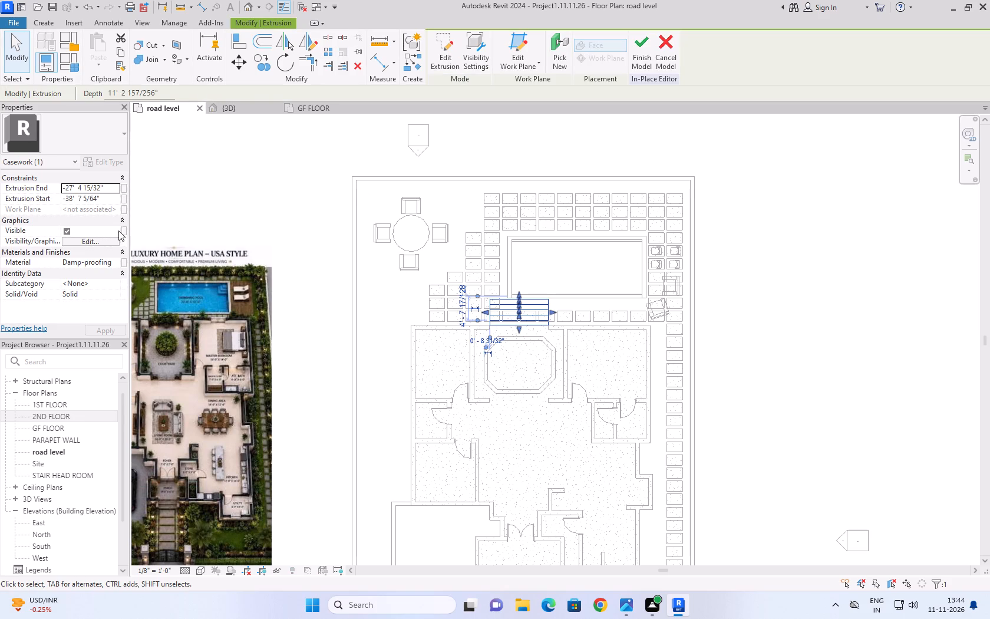
left_click(117, 266)
left_click(269, 190)
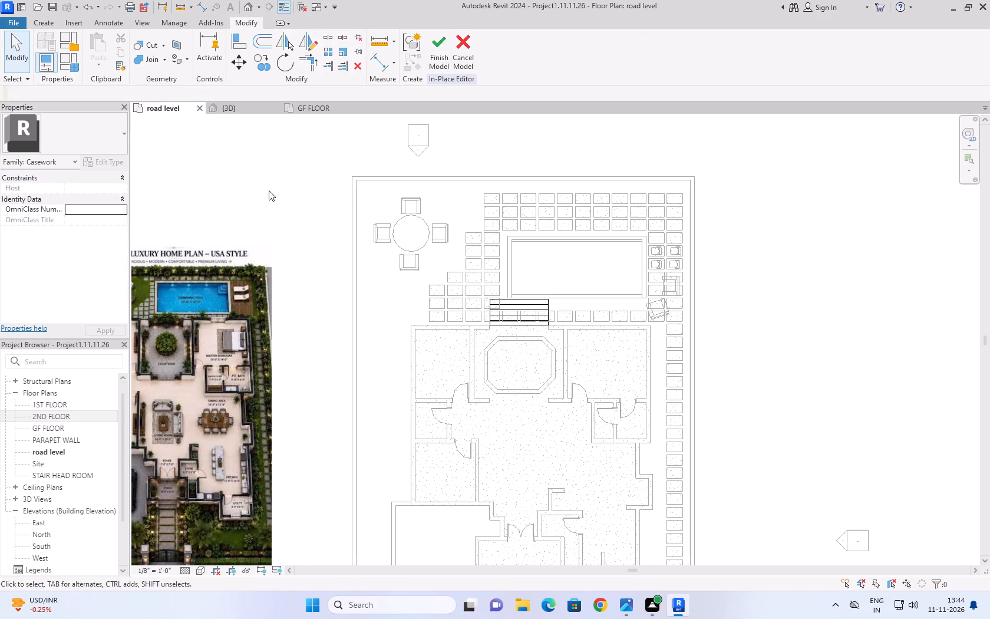
left_click(434, 47)
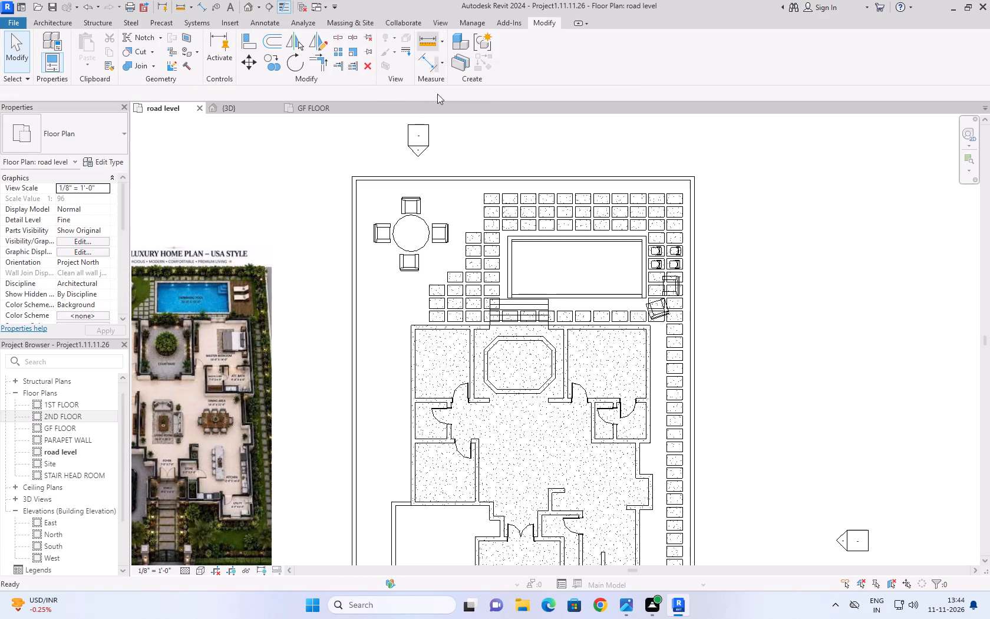
left_click(265, 140)
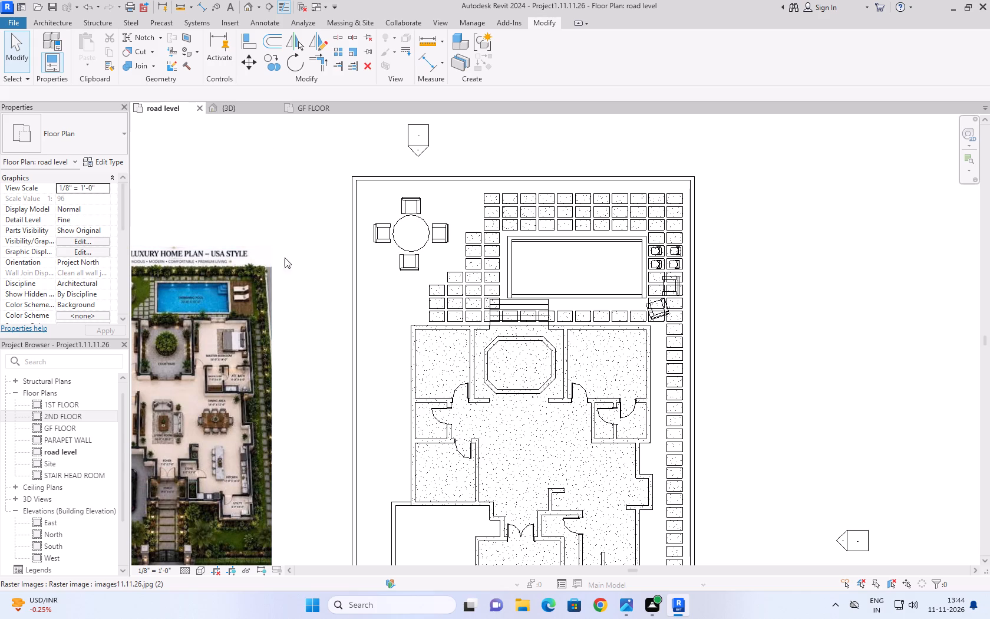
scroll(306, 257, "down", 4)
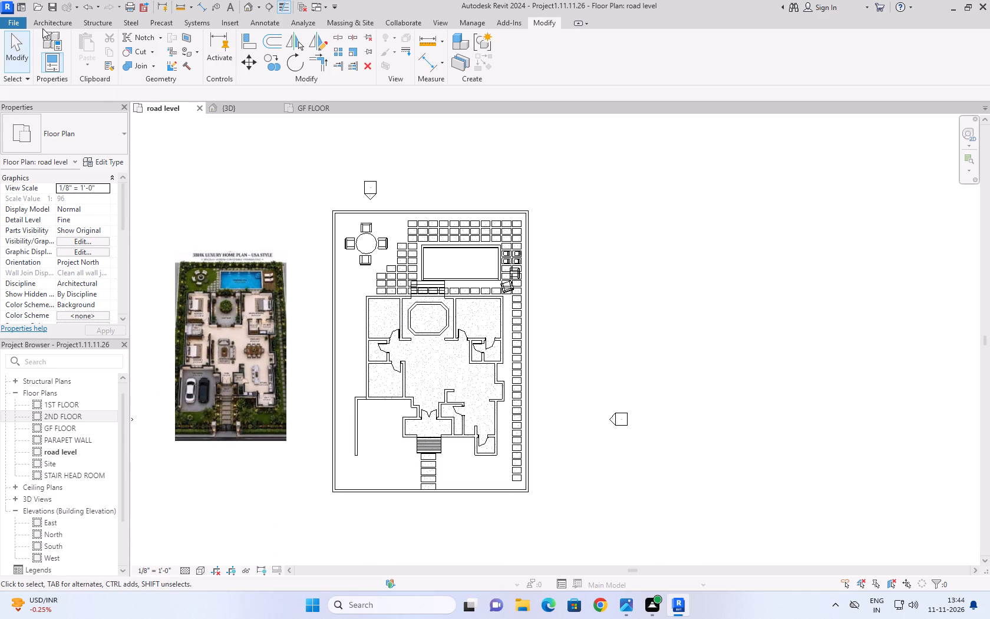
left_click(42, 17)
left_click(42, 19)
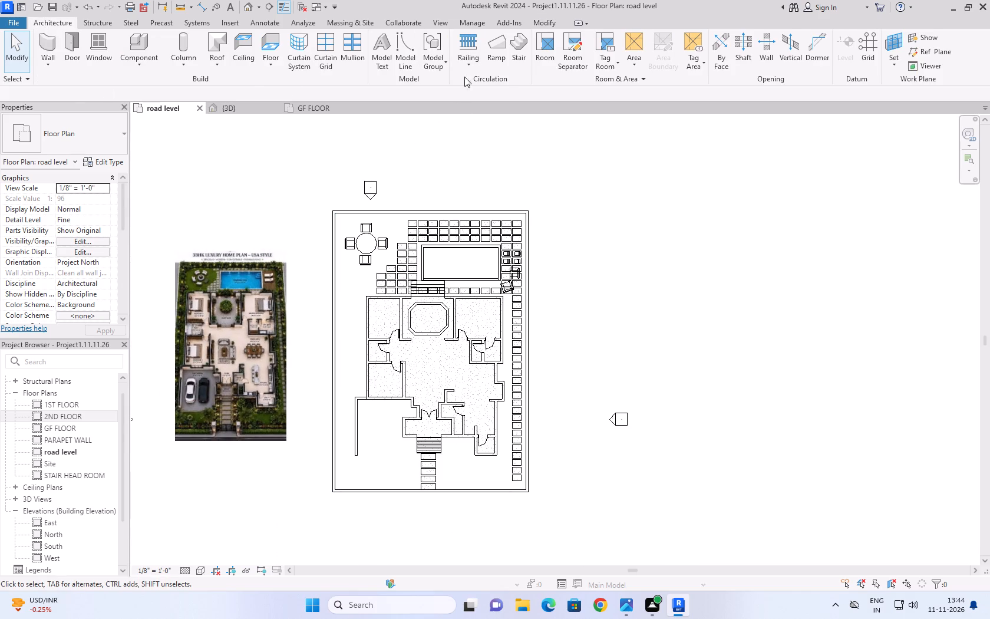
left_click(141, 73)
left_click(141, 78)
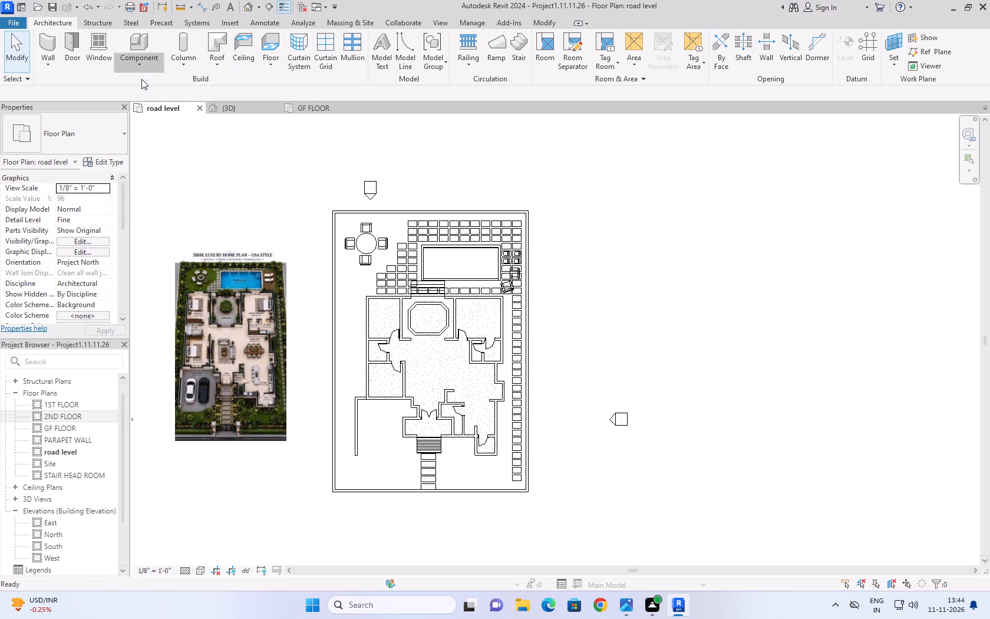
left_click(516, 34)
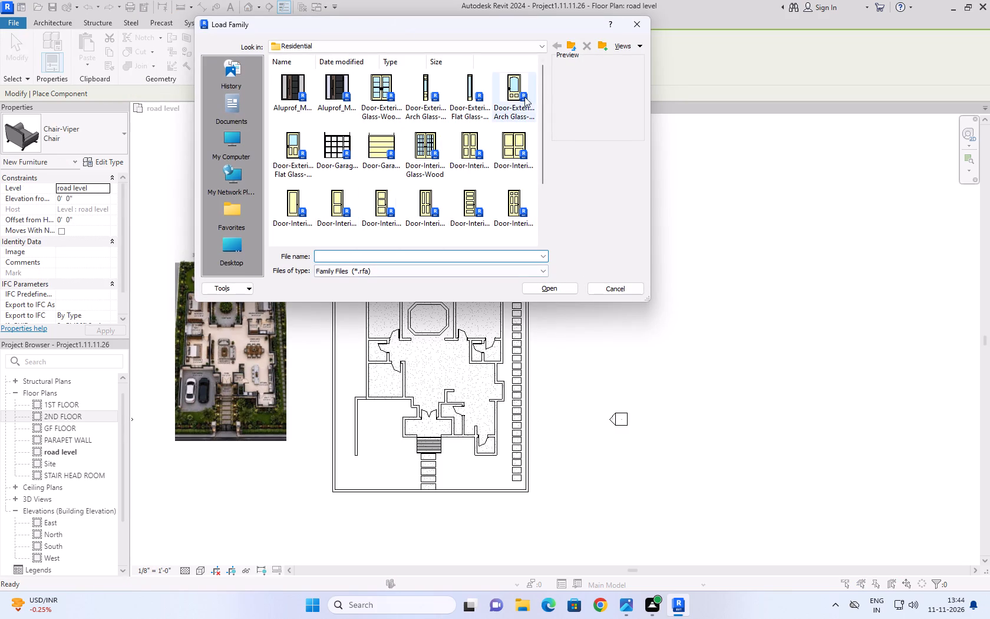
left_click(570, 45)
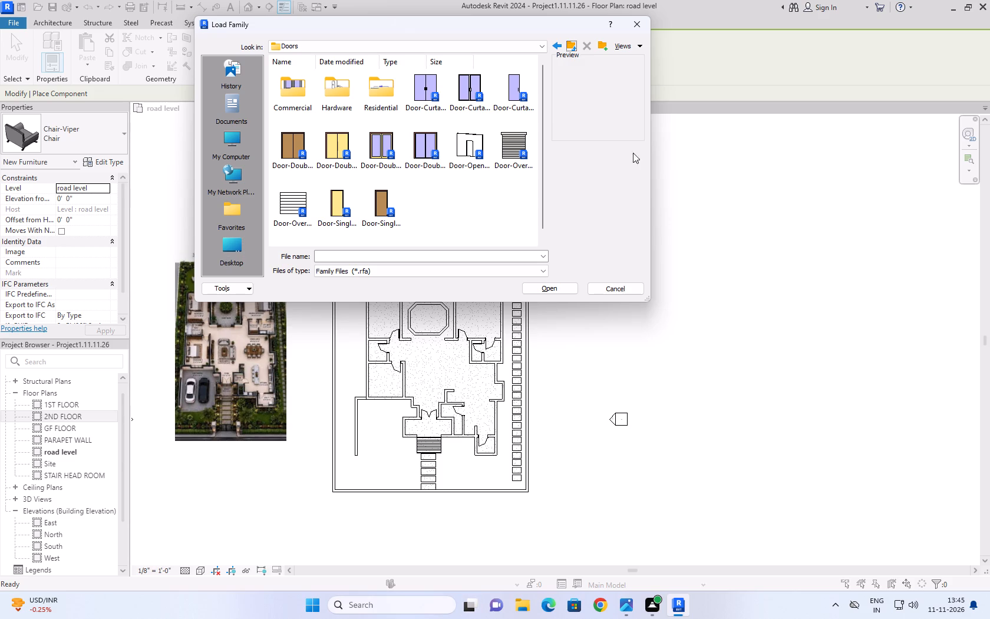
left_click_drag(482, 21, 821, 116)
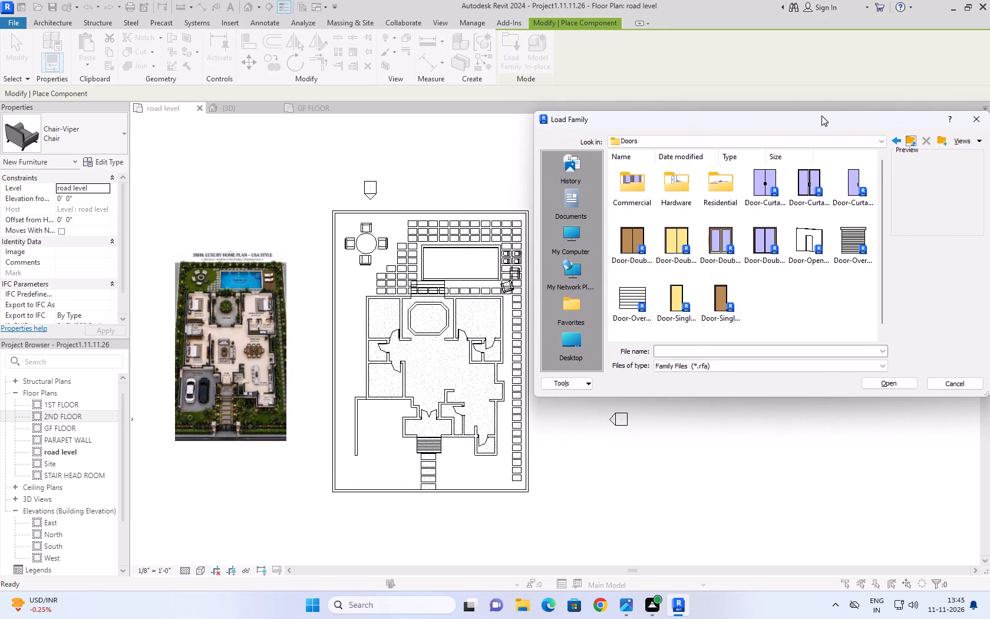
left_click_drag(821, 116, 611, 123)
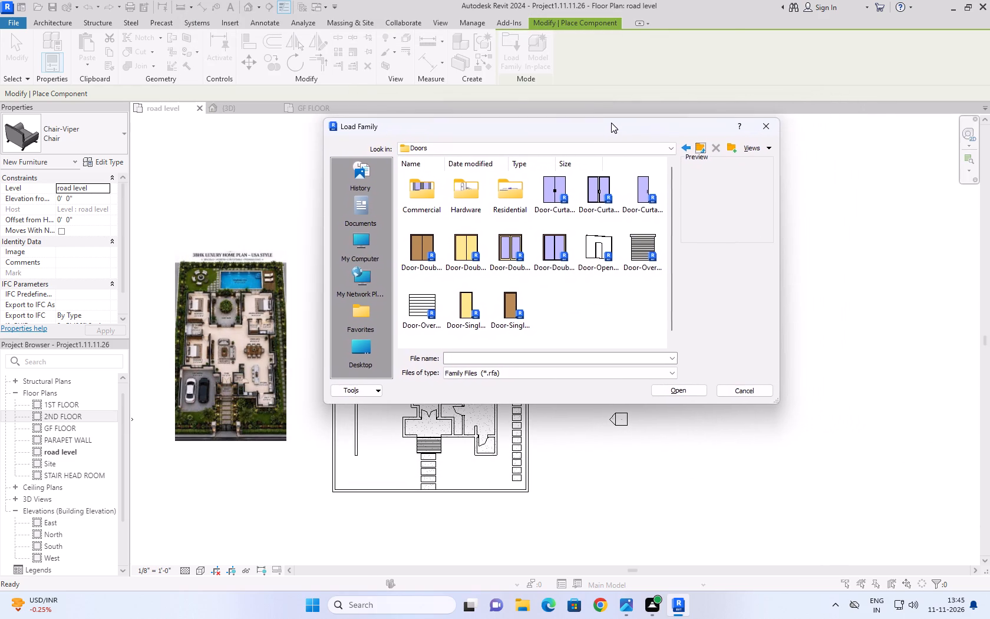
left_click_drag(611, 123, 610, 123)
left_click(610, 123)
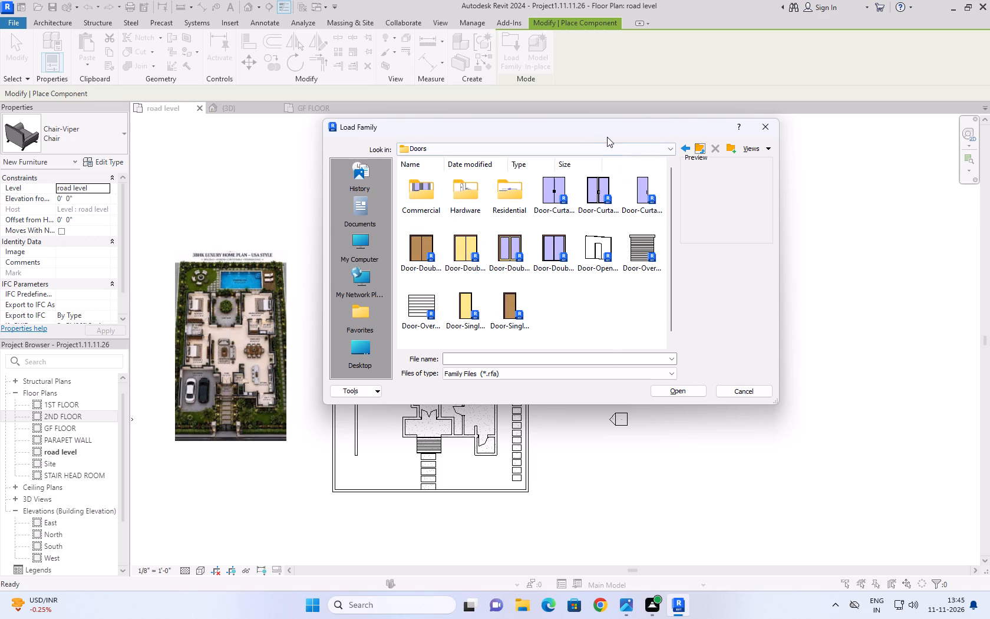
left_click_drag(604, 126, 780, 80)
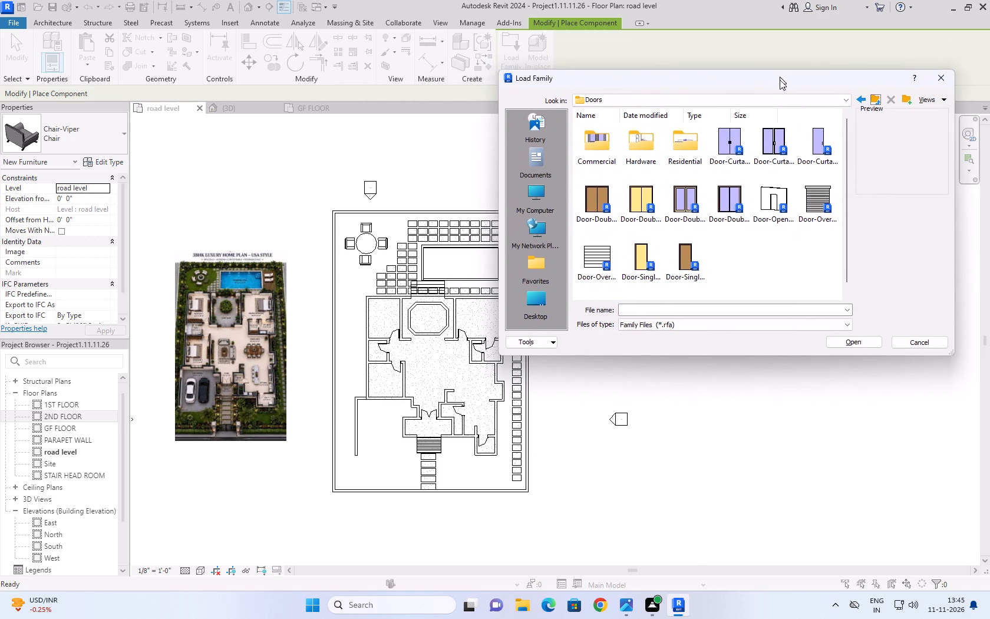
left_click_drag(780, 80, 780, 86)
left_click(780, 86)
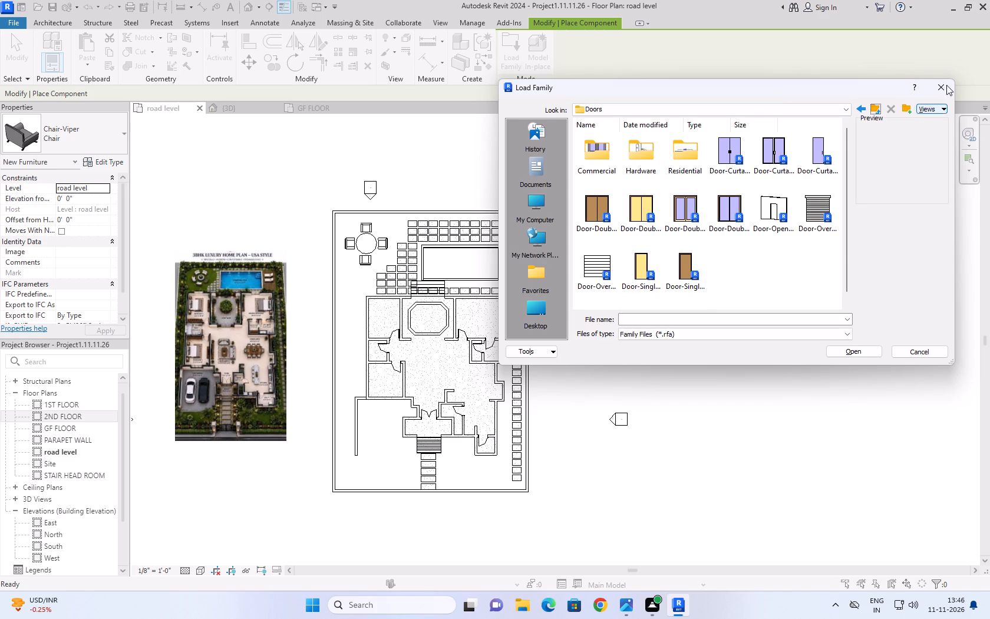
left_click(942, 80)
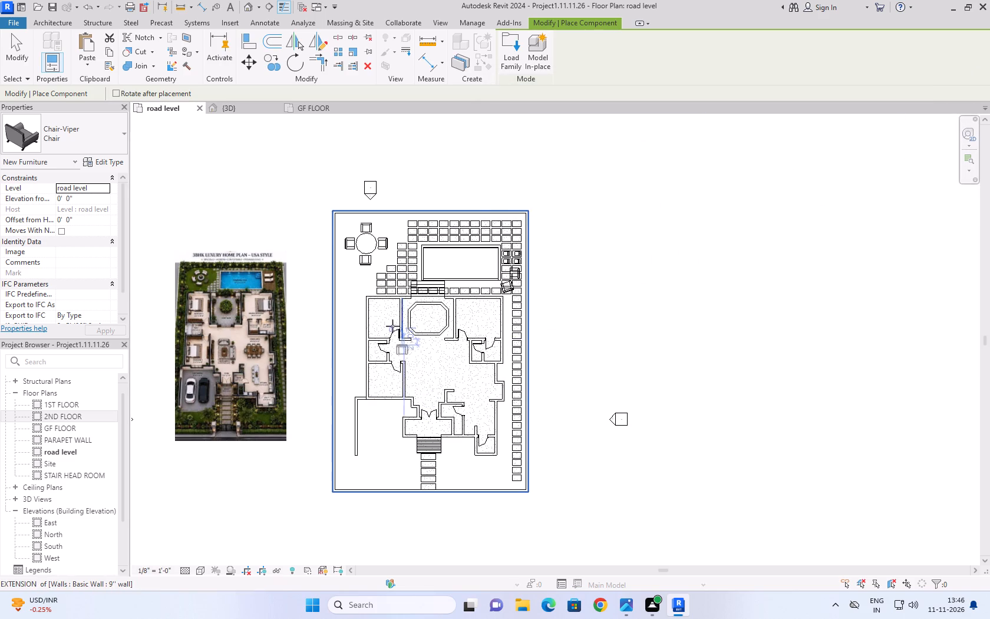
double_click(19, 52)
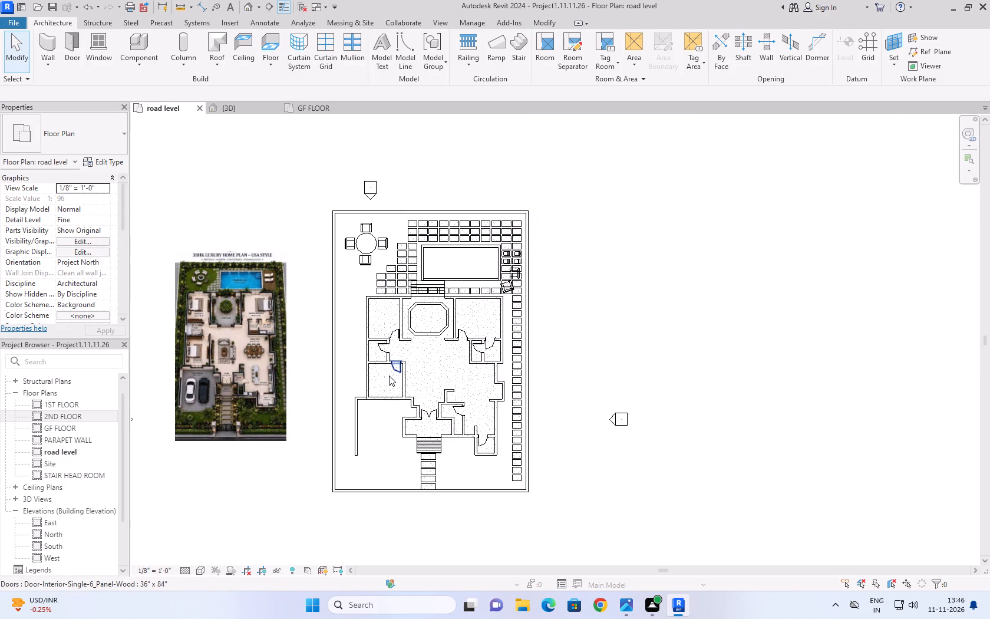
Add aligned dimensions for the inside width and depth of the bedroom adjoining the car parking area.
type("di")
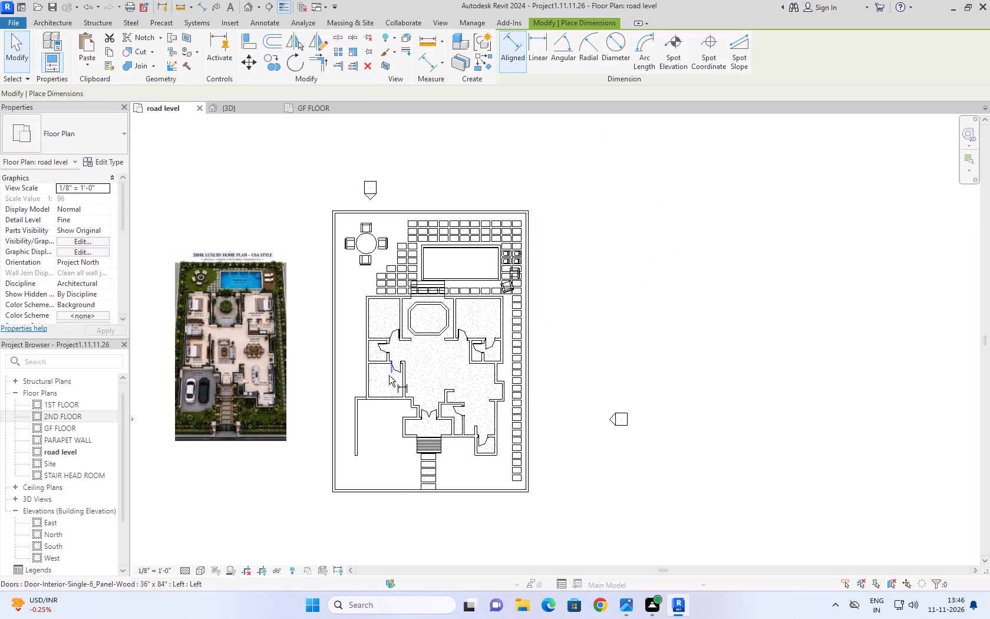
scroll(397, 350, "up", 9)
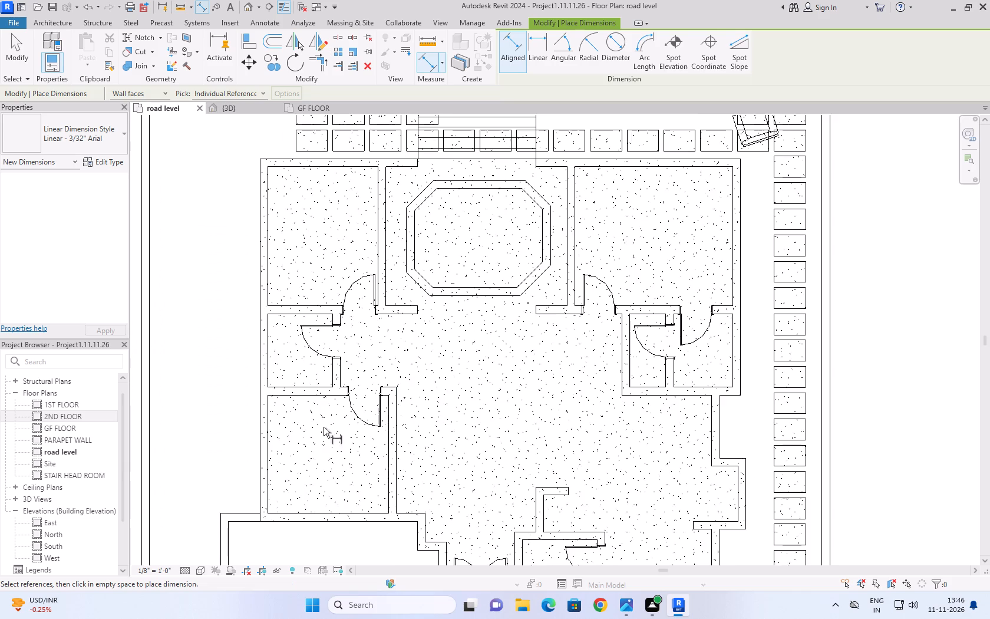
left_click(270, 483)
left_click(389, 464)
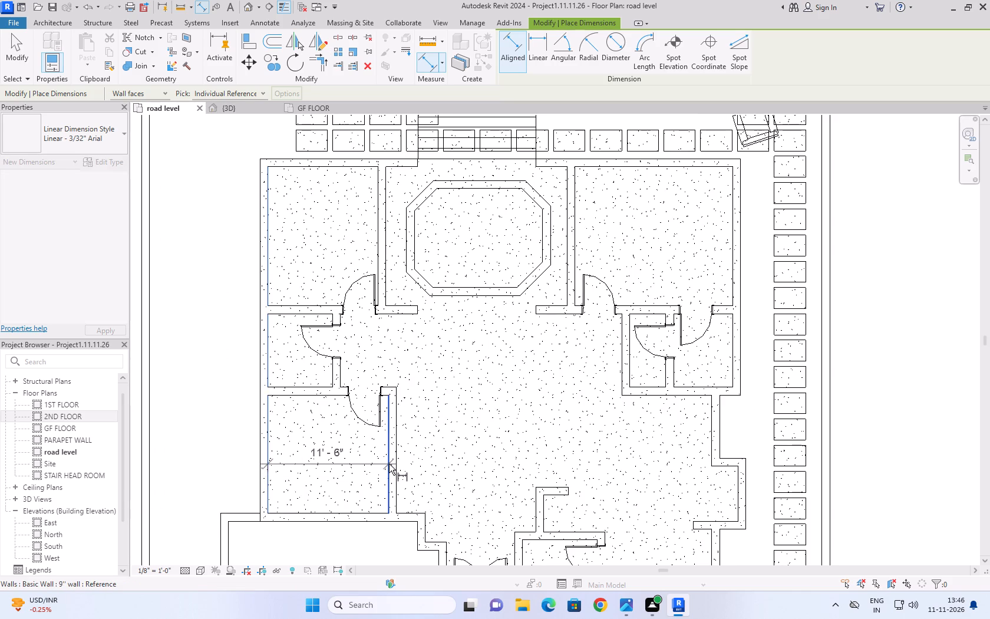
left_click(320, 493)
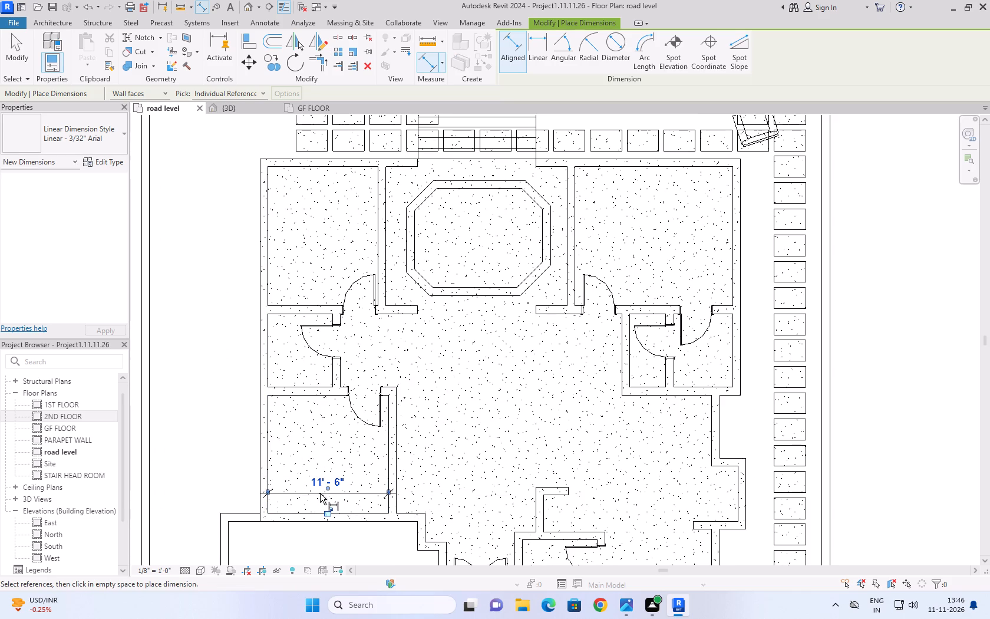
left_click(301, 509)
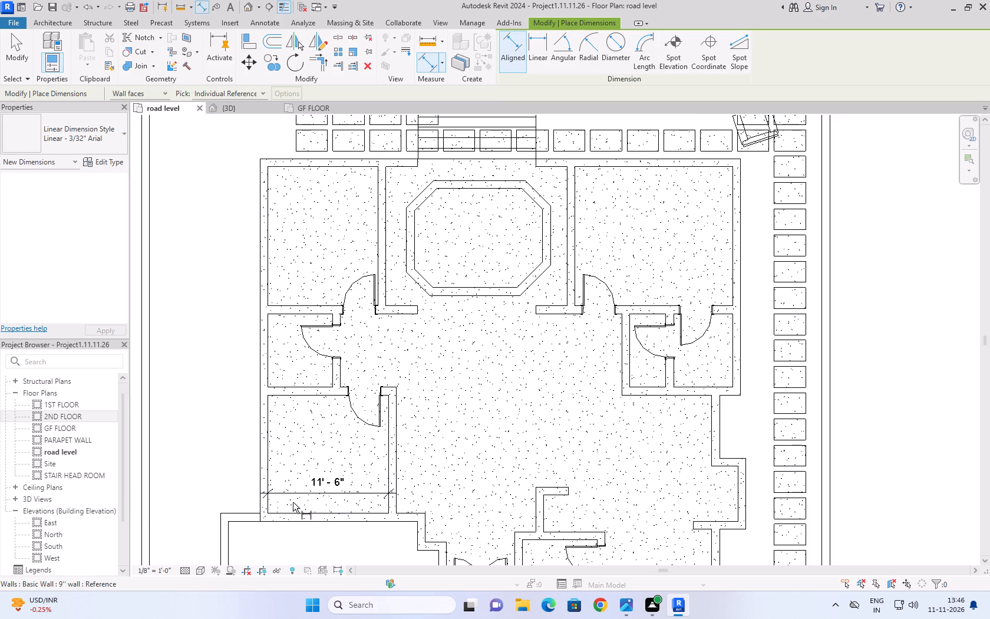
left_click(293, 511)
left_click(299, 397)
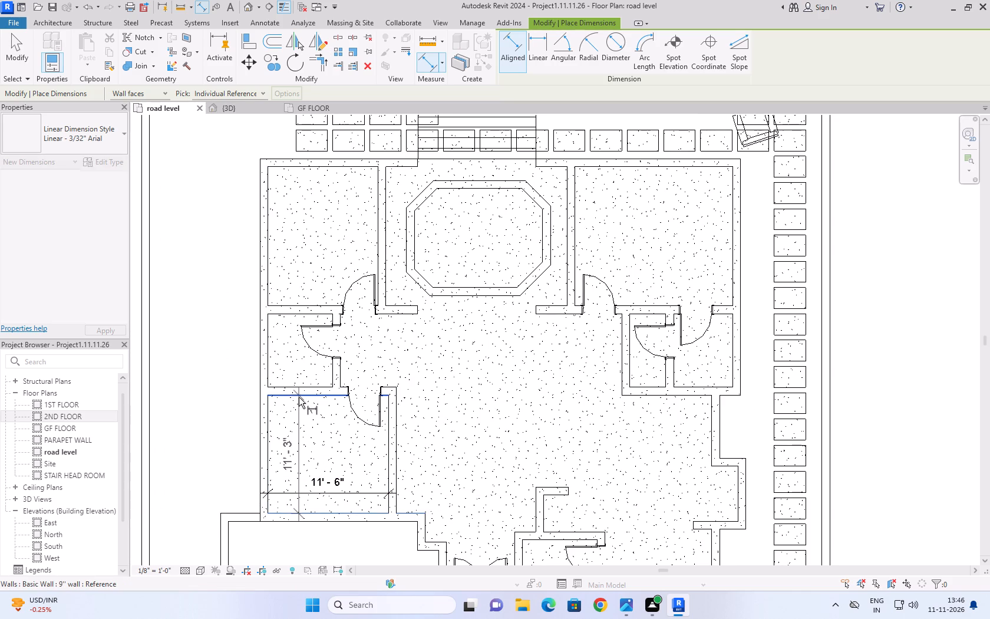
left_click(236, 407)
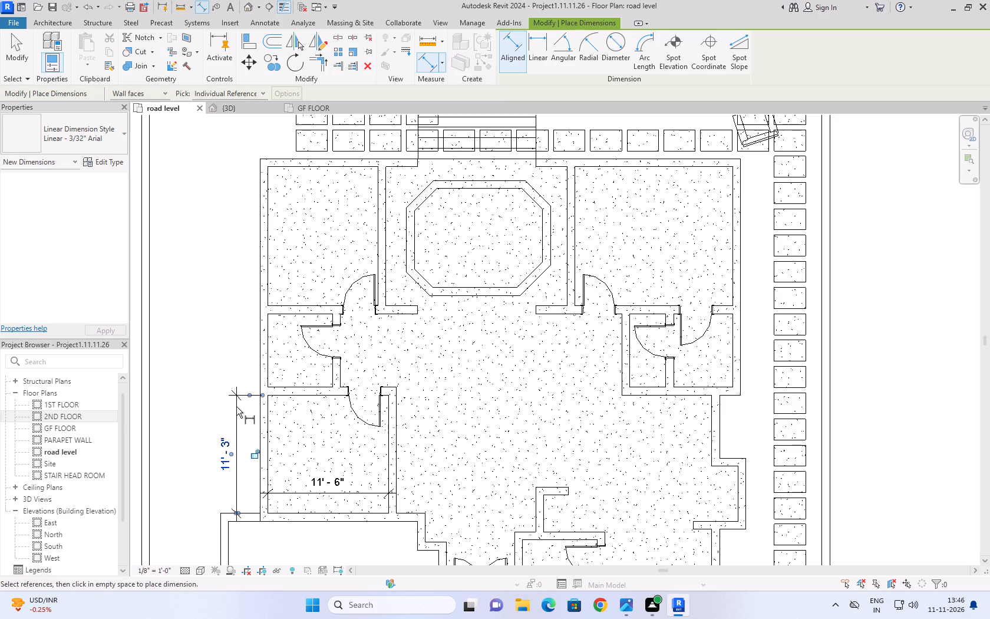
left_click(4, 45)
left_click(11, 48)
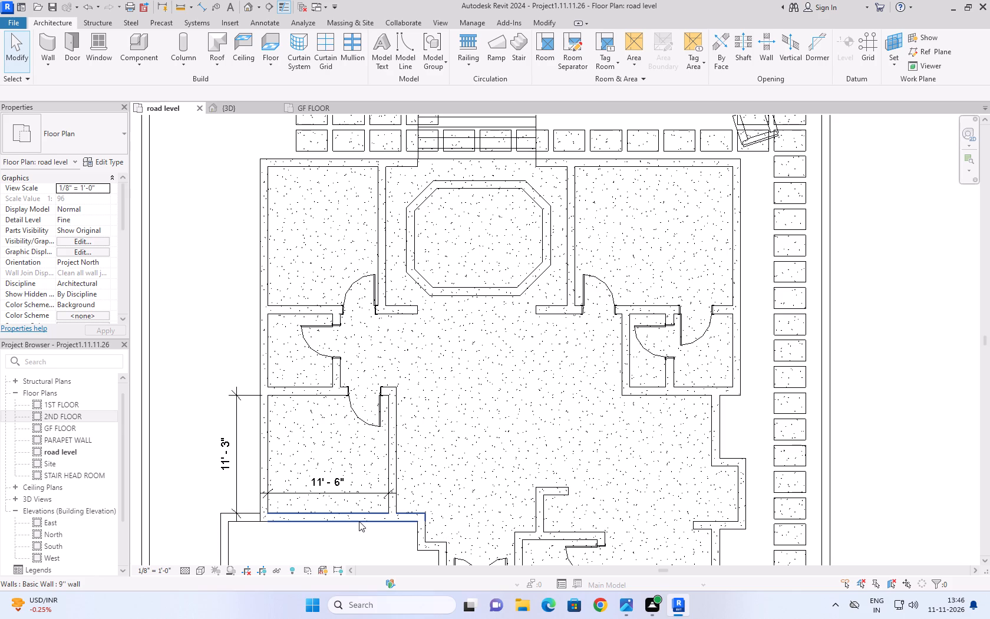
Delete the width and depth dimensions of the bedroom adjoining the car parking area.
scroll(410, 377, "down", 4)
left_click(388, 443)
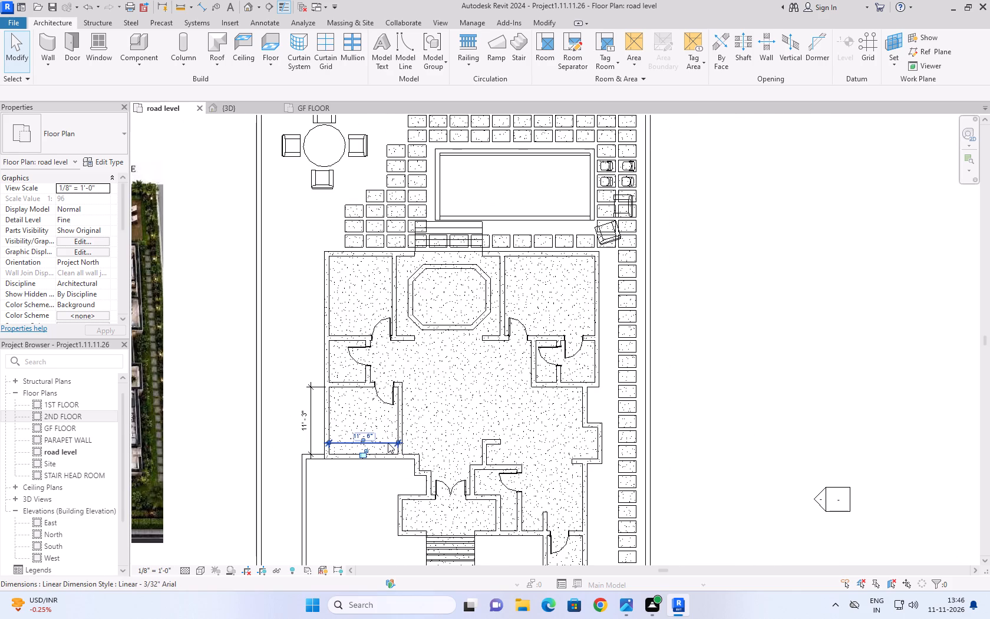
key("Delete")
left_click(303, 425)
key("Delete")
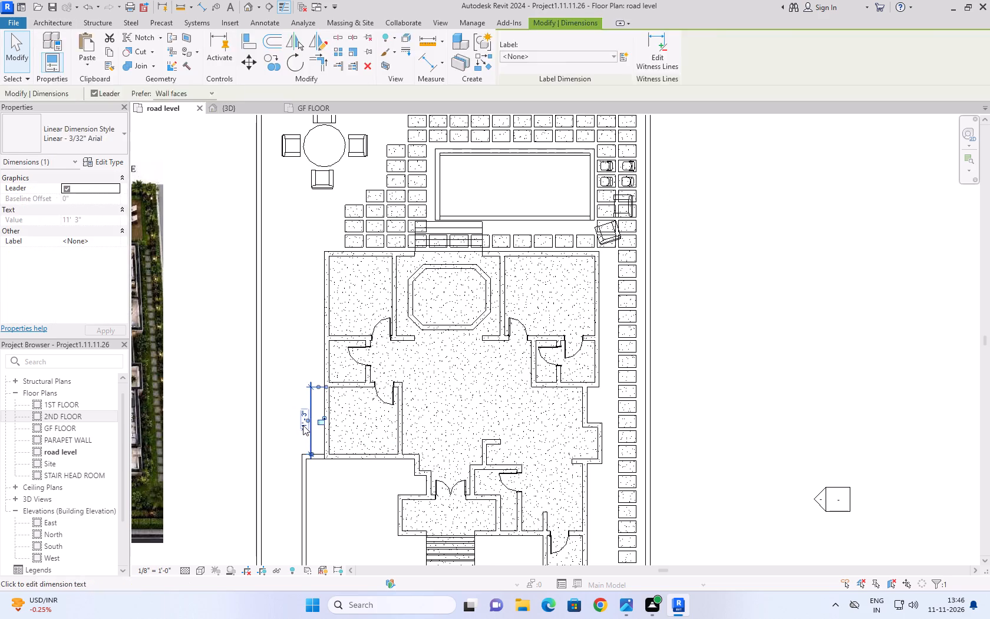
Load the RPC Plant - Tropical family from the US library's Planting folder for placement as a component.
scroll(644, 445, "up", 2)
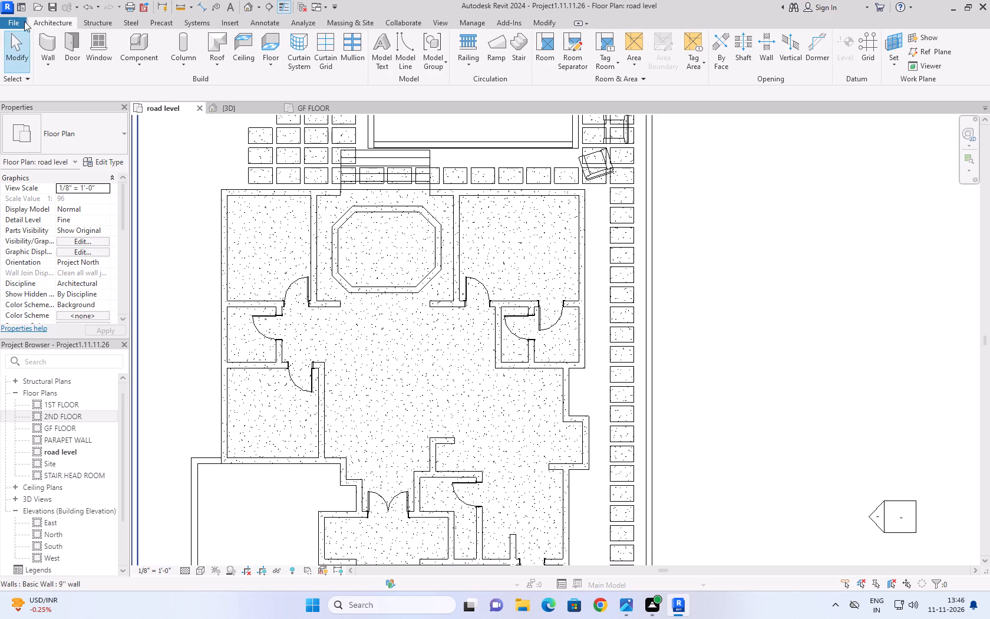
left_click(144, 63)
left_click(152, 78)
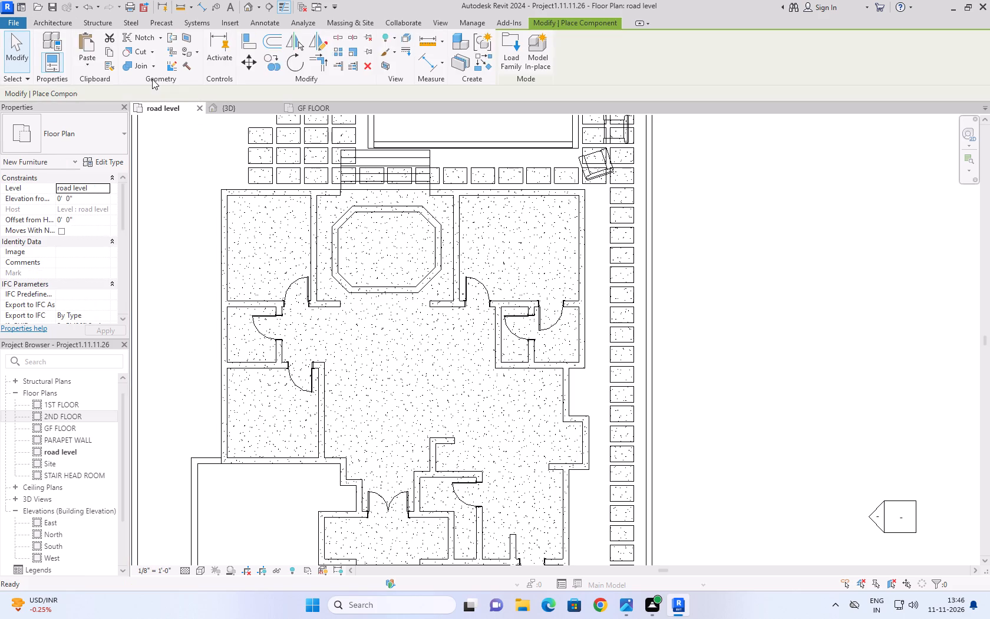
left_click(503, 38)
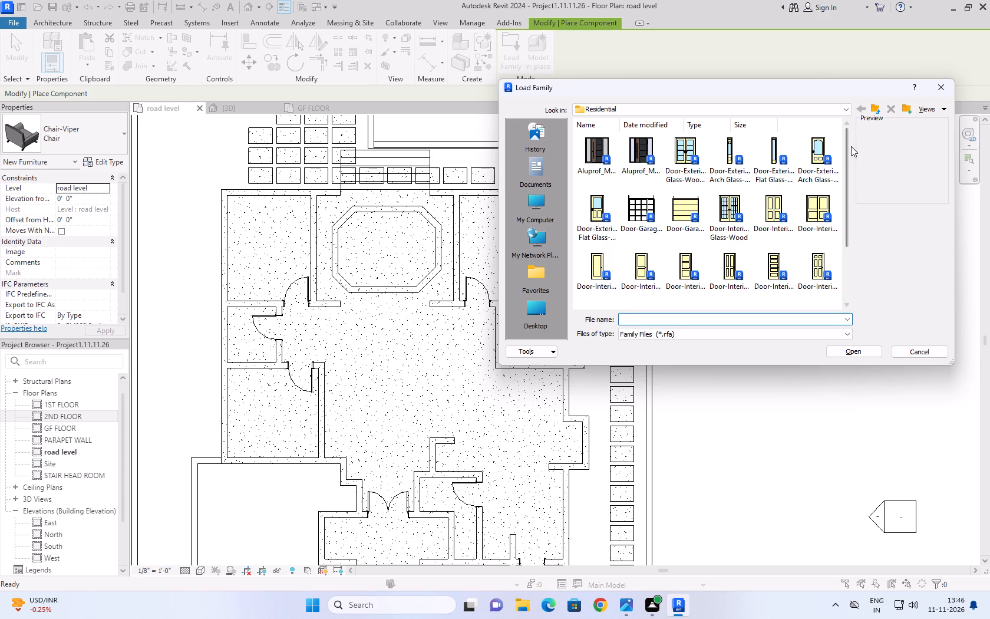
left_click(870, 110)
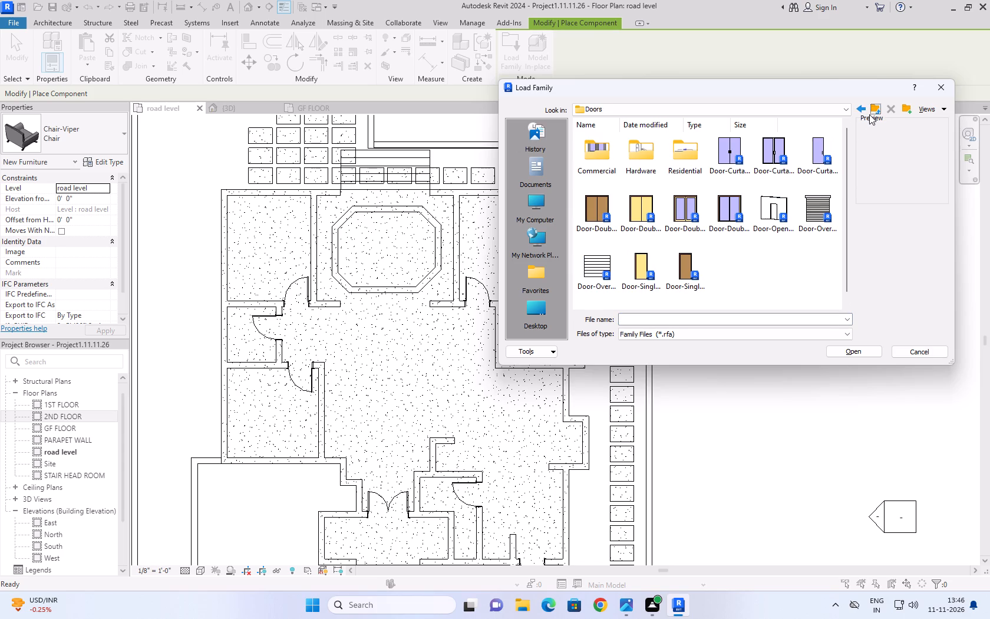
left_click(873, 110)
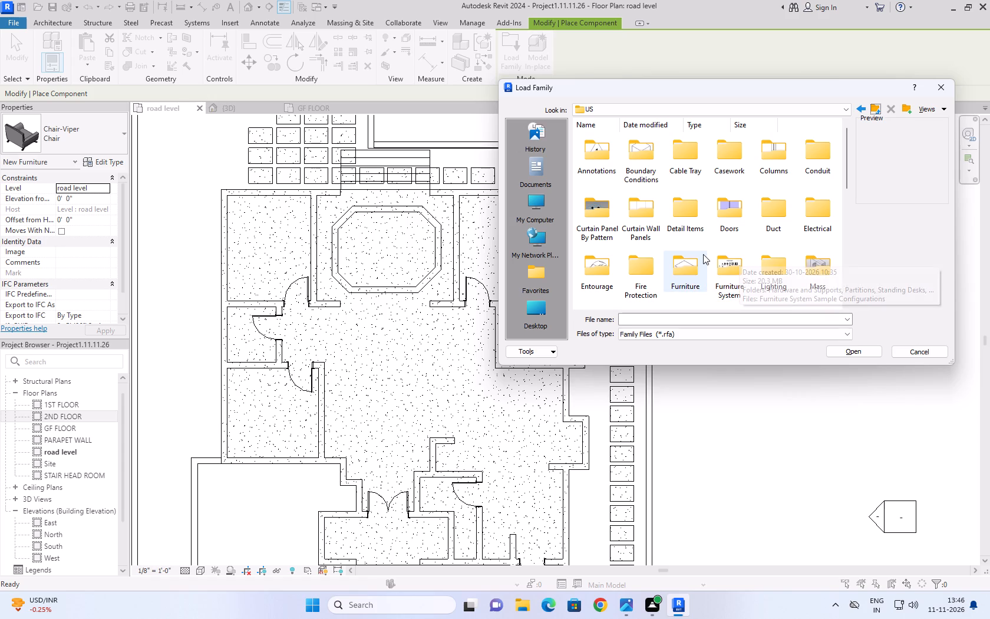
scroll(735, 241, "up", 2)
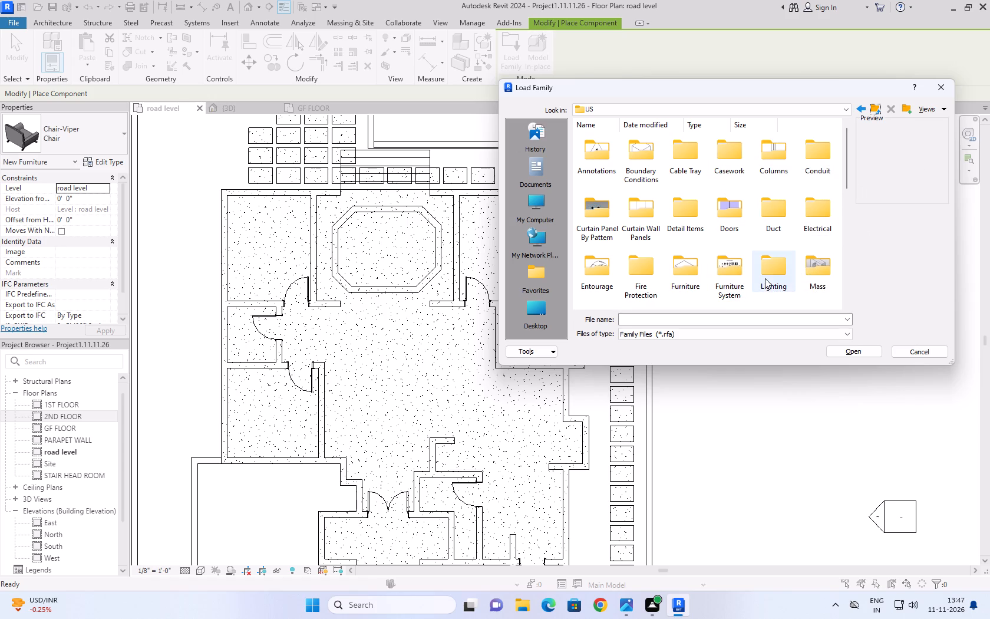
scroll(797, 285, "down", 1)
double_click(782, 255)
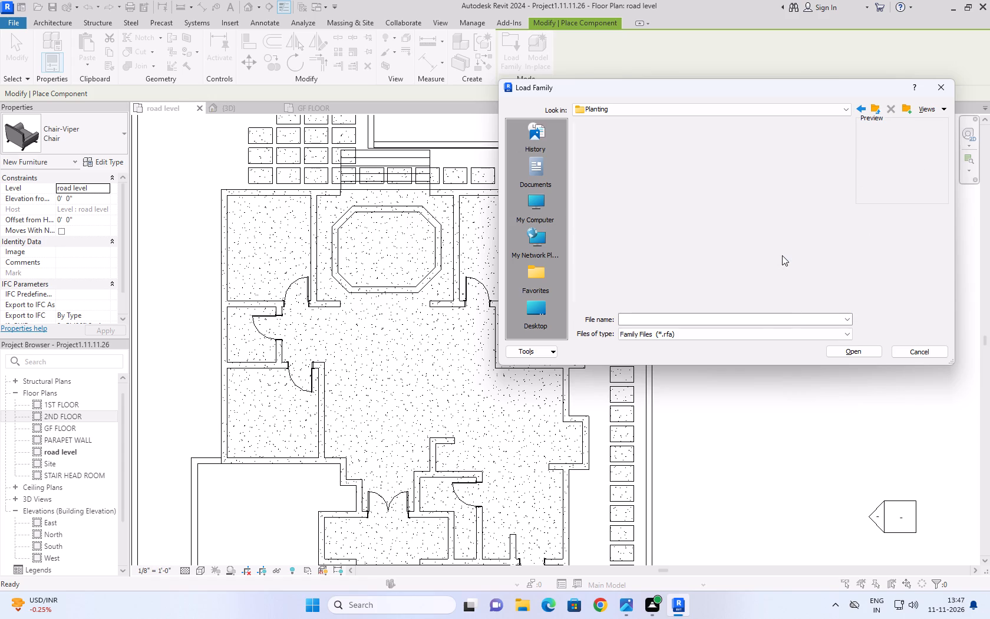
left_click(690, 152)
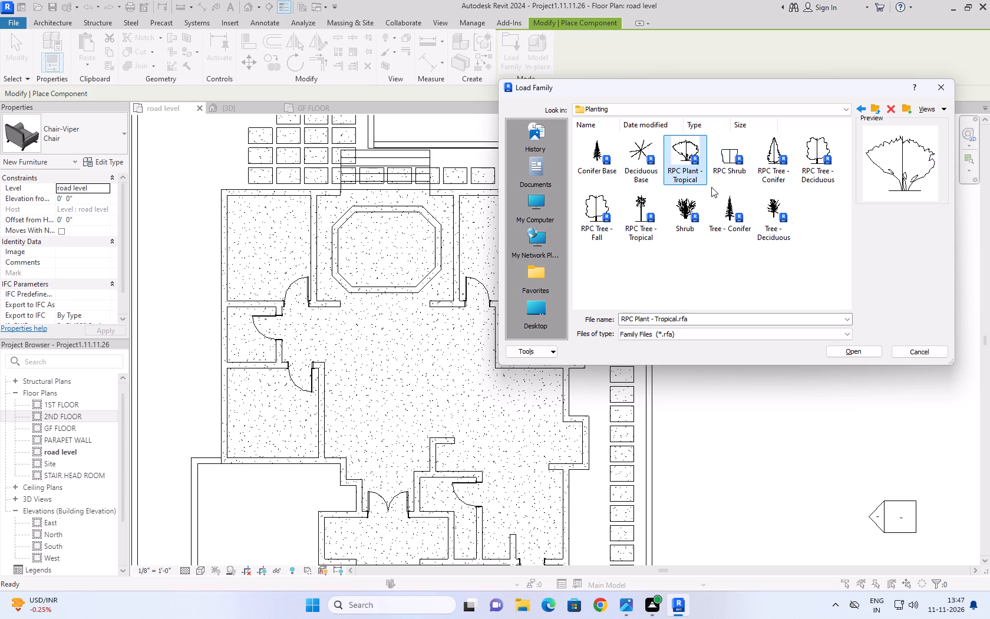
left_click(730, 164)
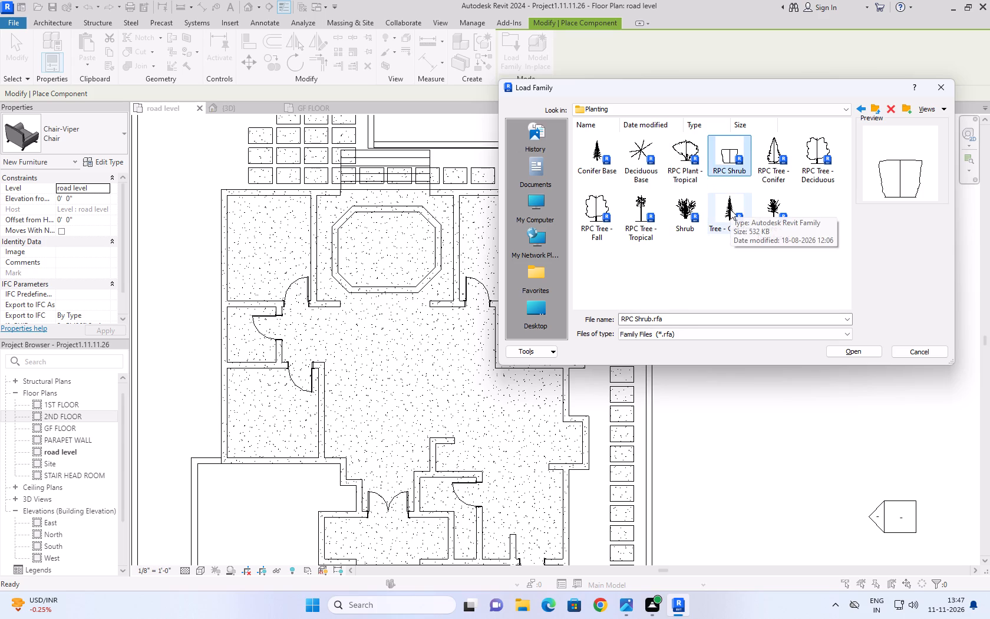
left_click(685, 153)
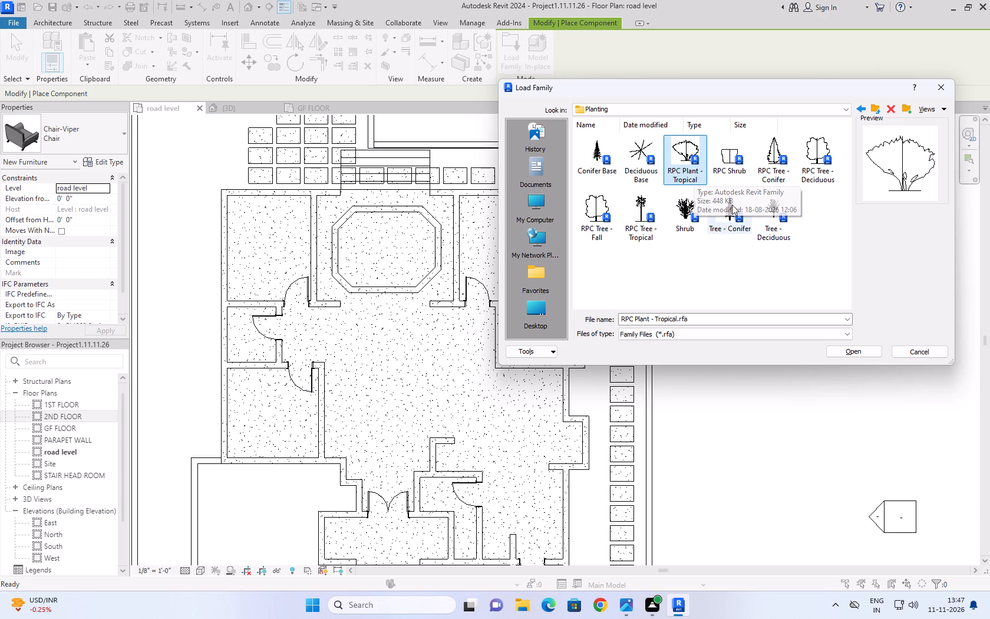
left_click(694, 146)
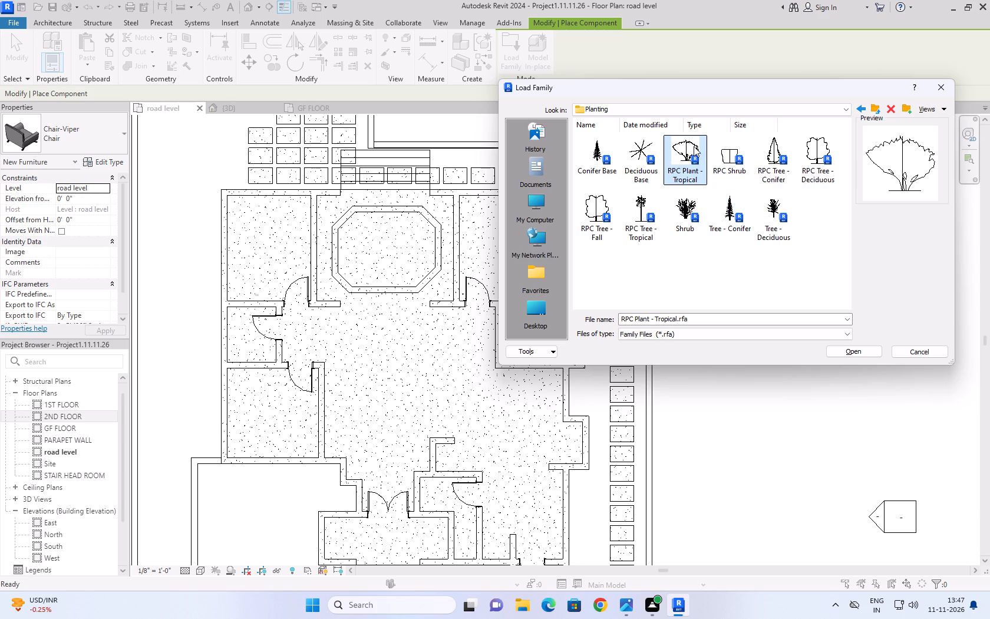
left_click(839, 345)
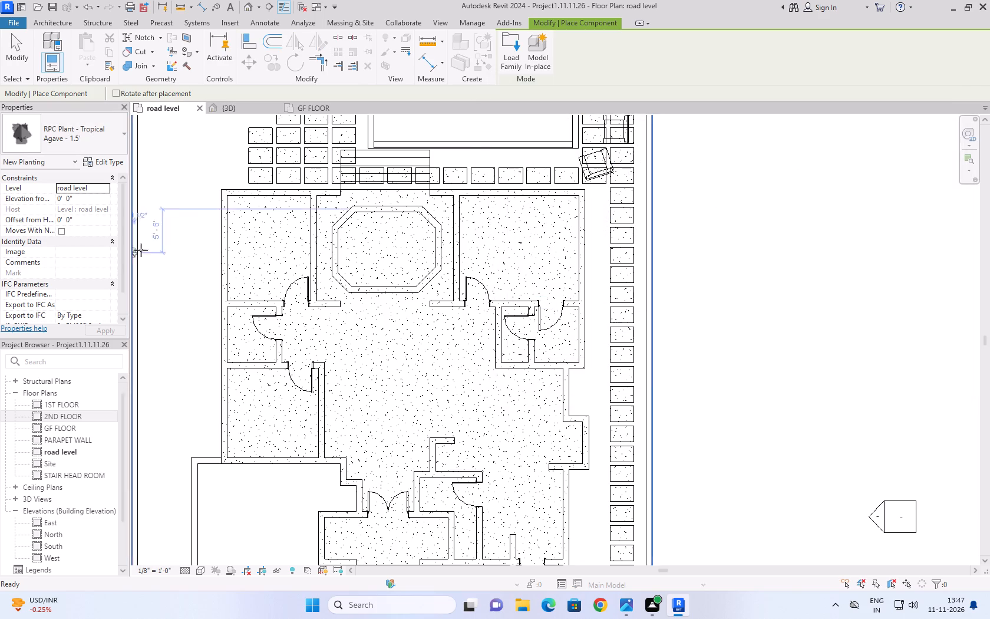
scroll(153, 246, "down", 6)
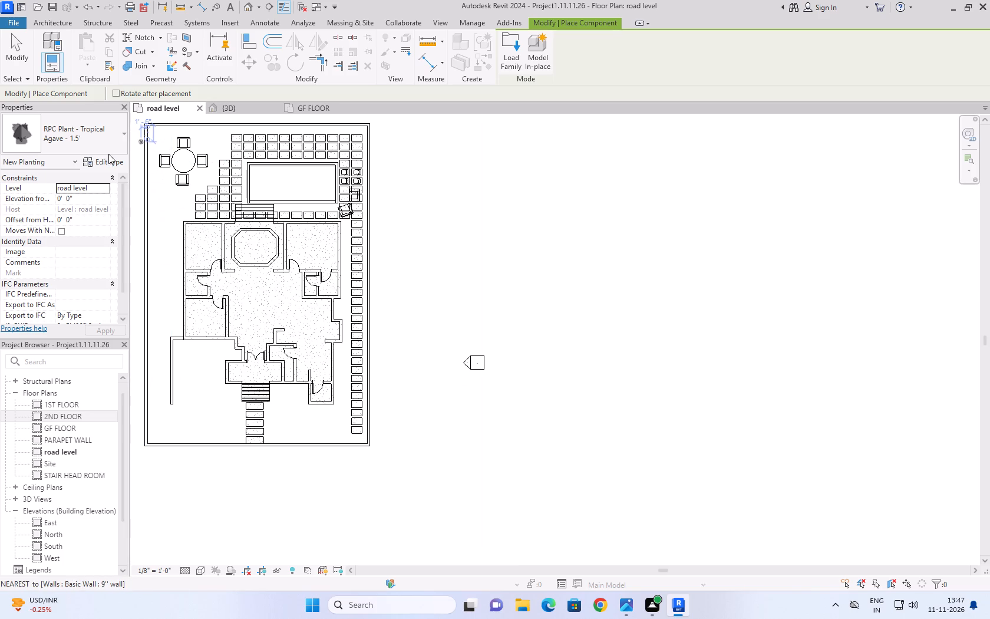
Place three RPC Plant - Tropical Crane Lily - 3' plants along the rear boundary wall behind the round table, about 2' from the wall.
left_click(106, 139)
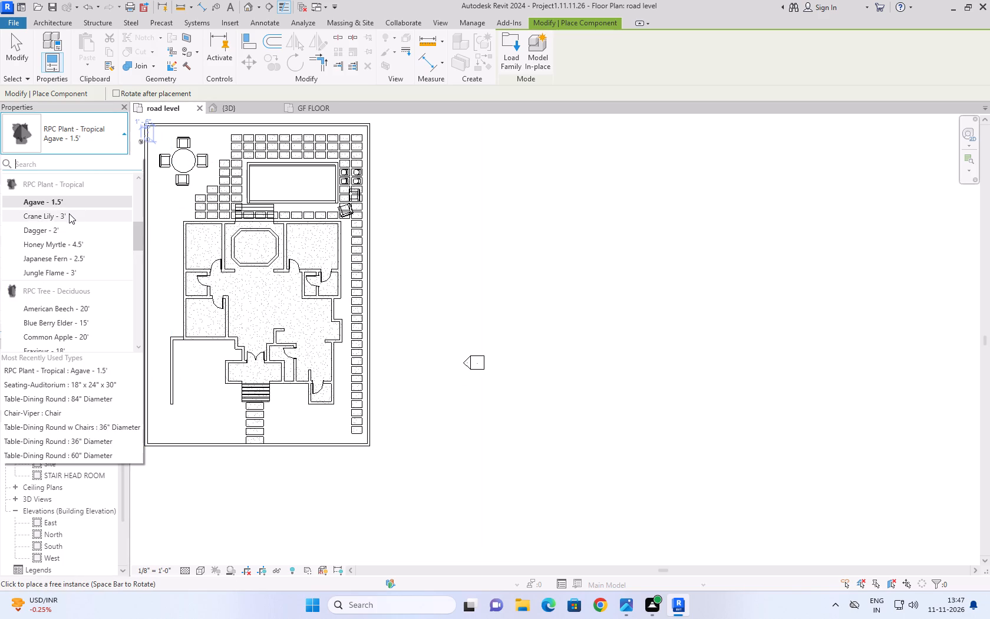
left_click(69, 213)
scroll(156, 134, "up", 4)
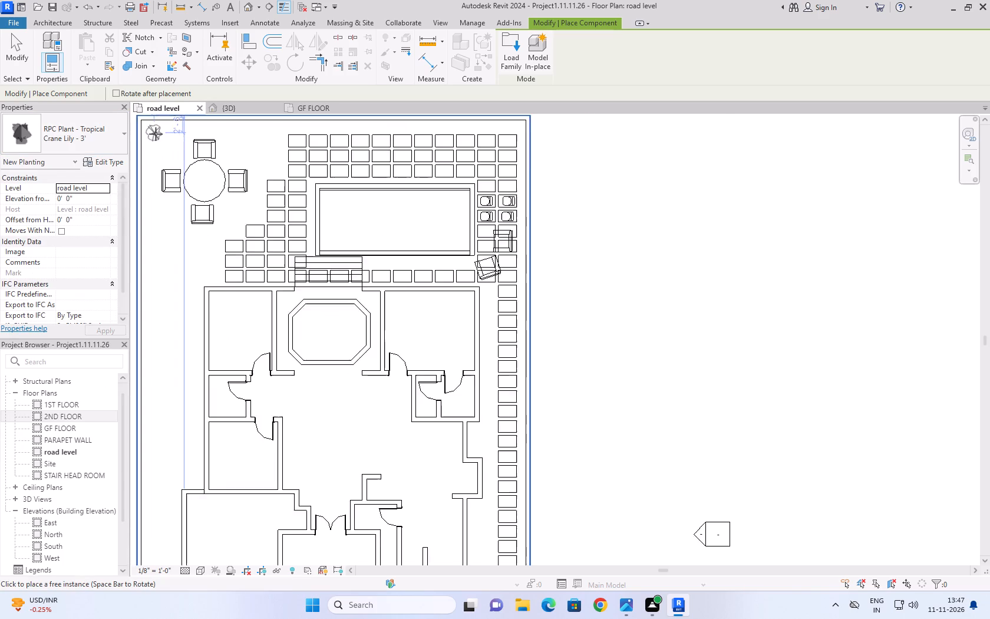
scroll(156, 134, "up", 3)
scroll(154, 144, "down", 10)
scroll(150, 133, "up", 8)
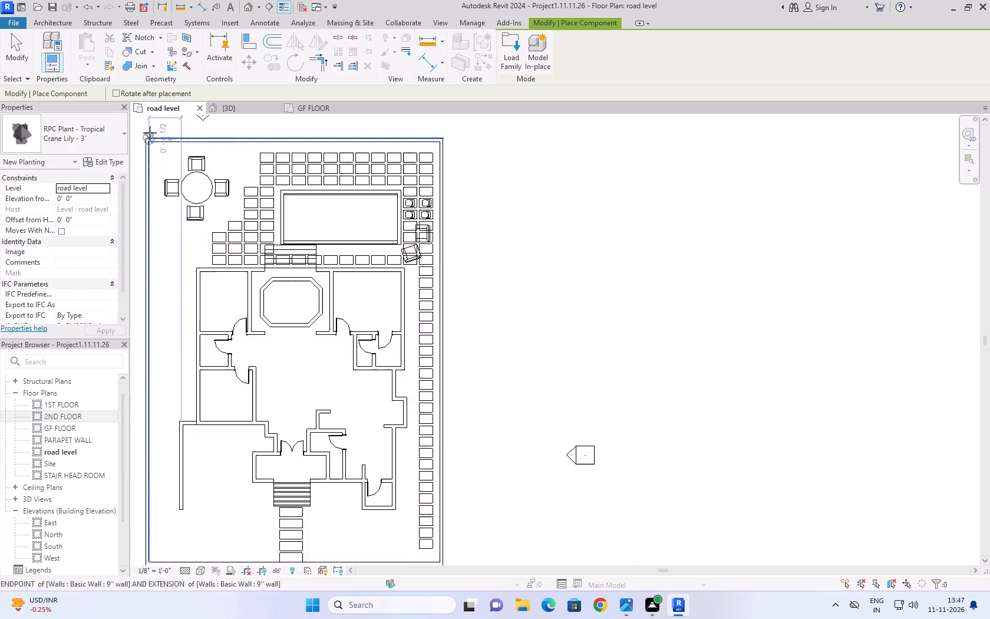
scroll(150, 133, "up", 2)
left_click(162, 167)
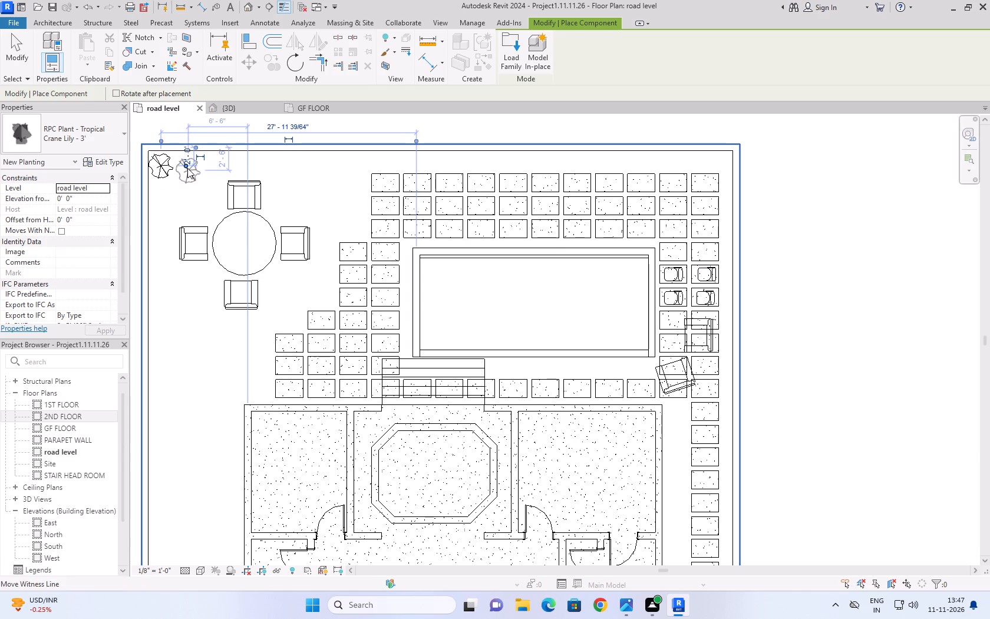
left_click(188, 168)
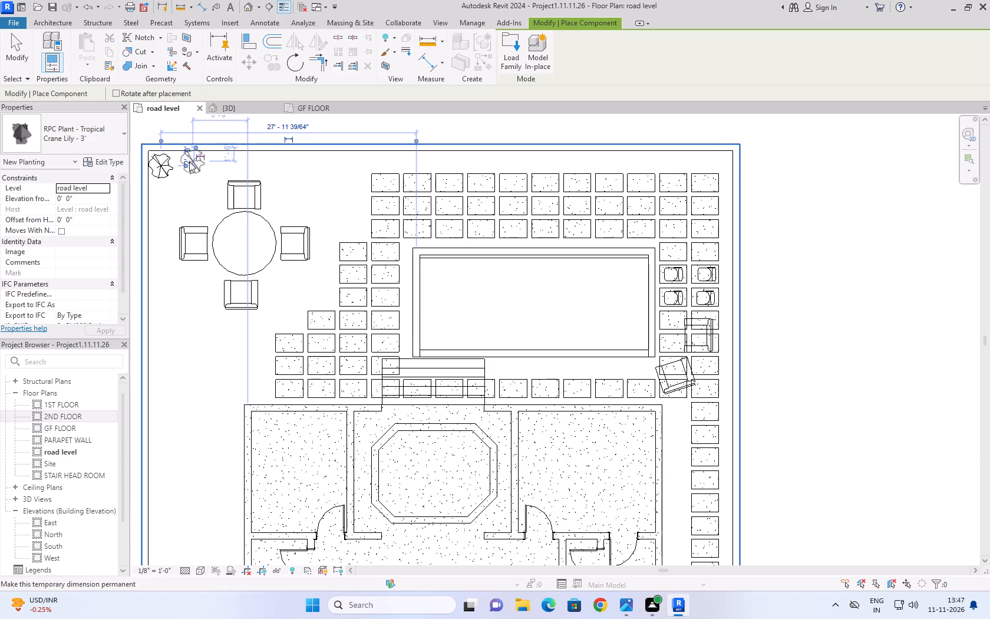
left_click(183, 162)
left_click(199, 173)
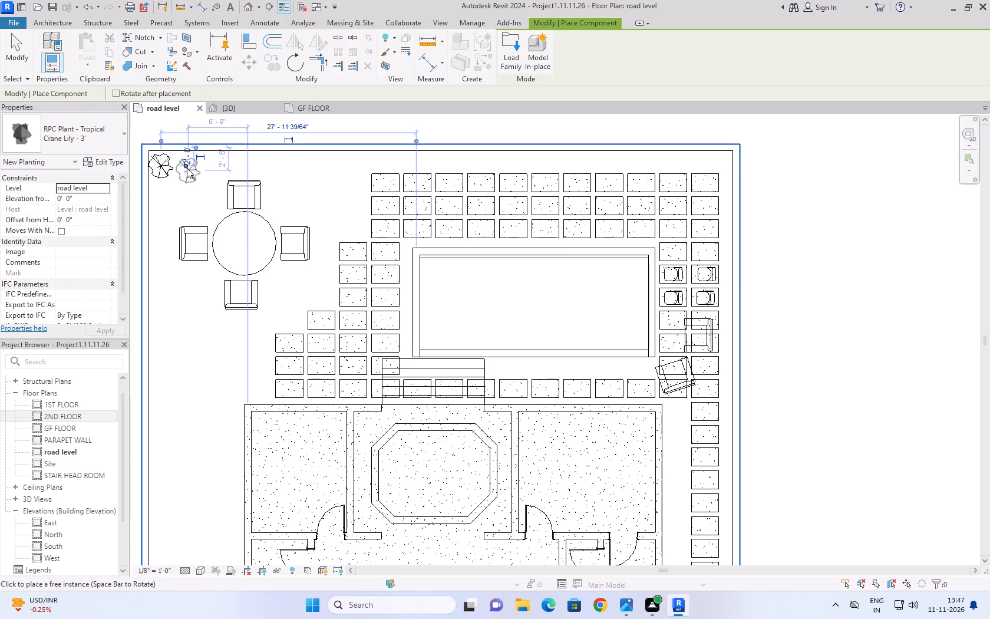
left_click(185, 166)
left_click(195, 168)
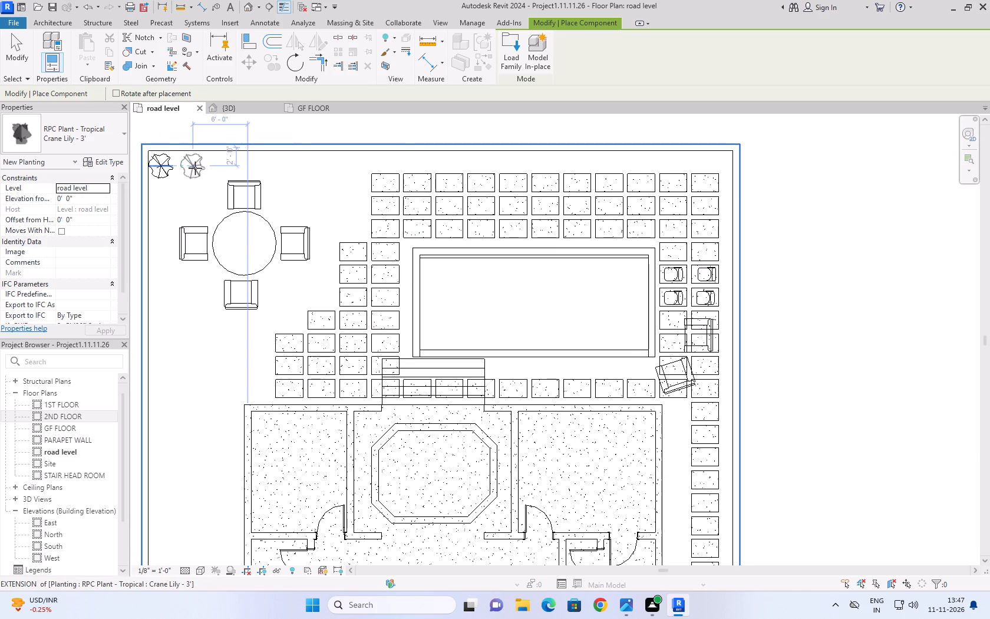
left_click(228, 168)
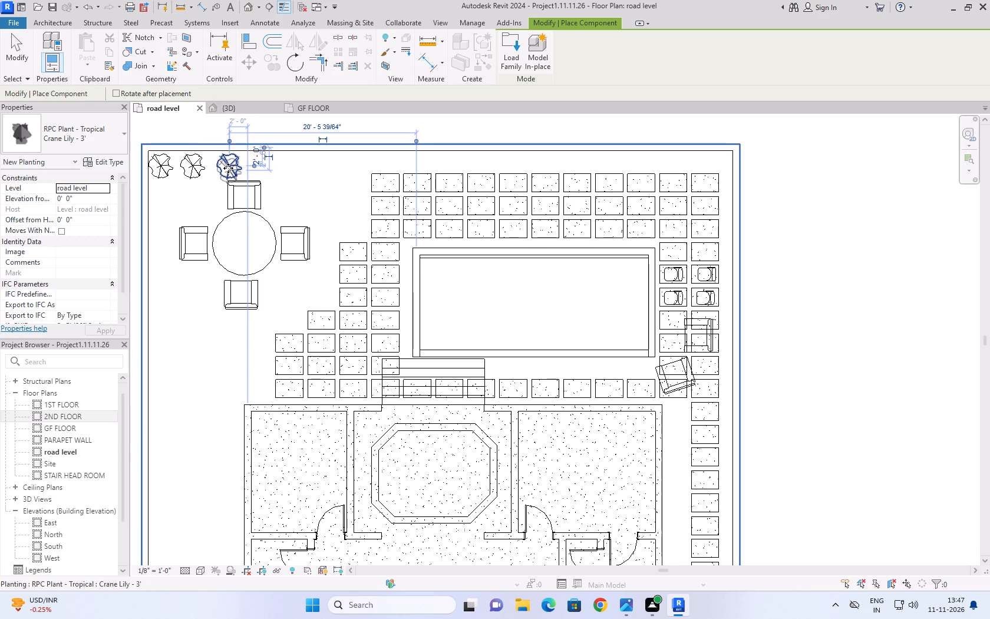
Continue the Crane Lily - 3' row with three more plants along the rear boundary wall, ending near the pool's stone paving.
left_click(265, 162)
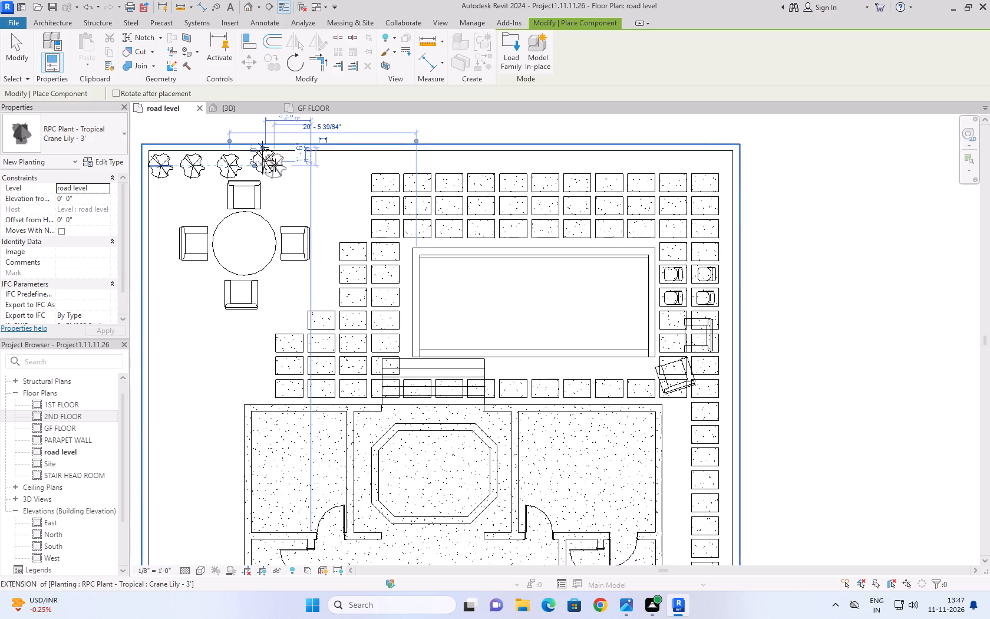
left_click(294, 163)
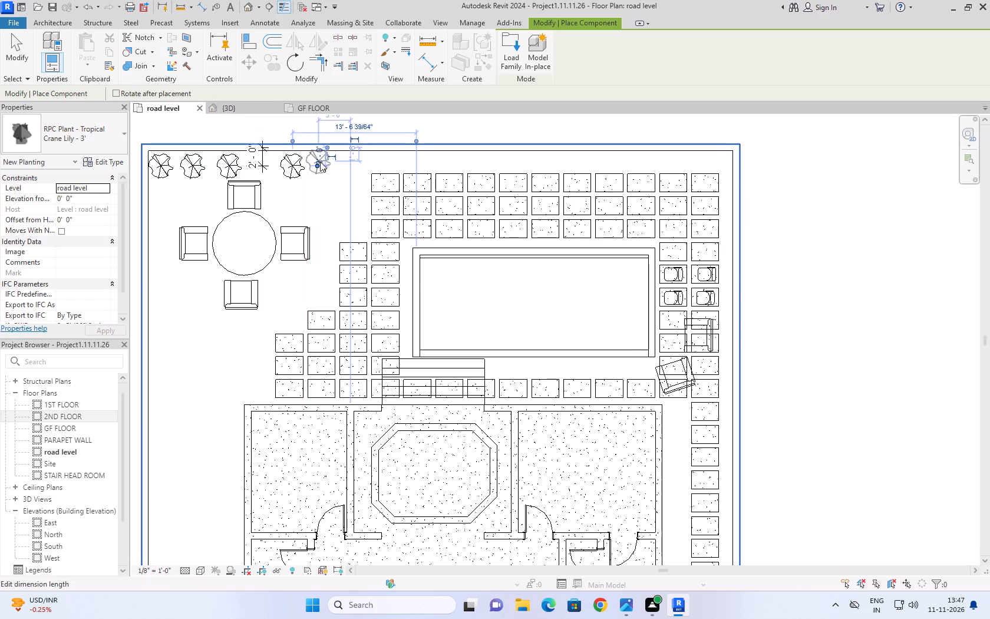
left_click(320, 162)
left_click(323, 171)
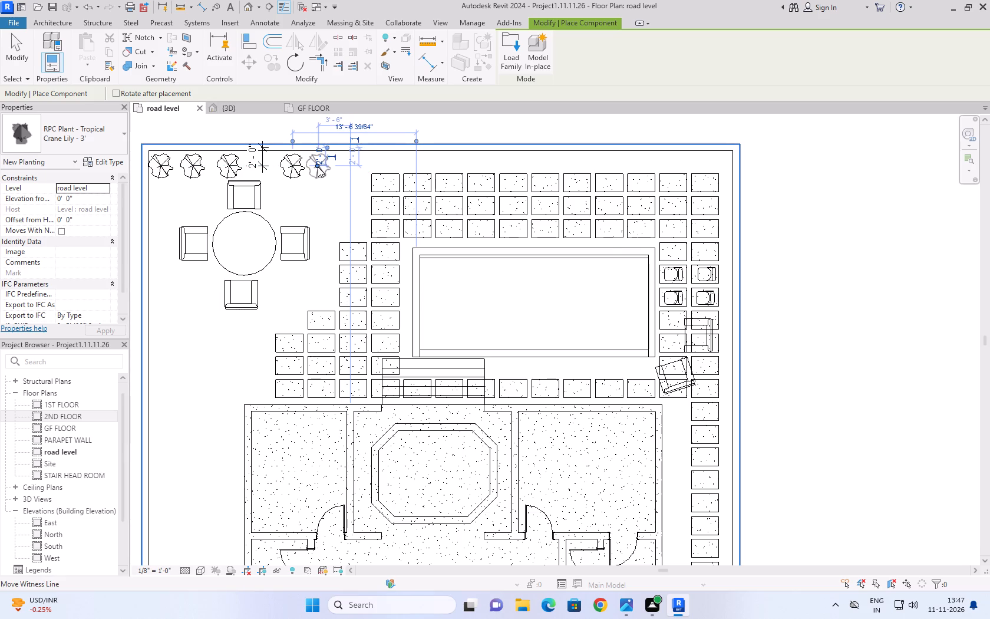
left_click(318, 167)
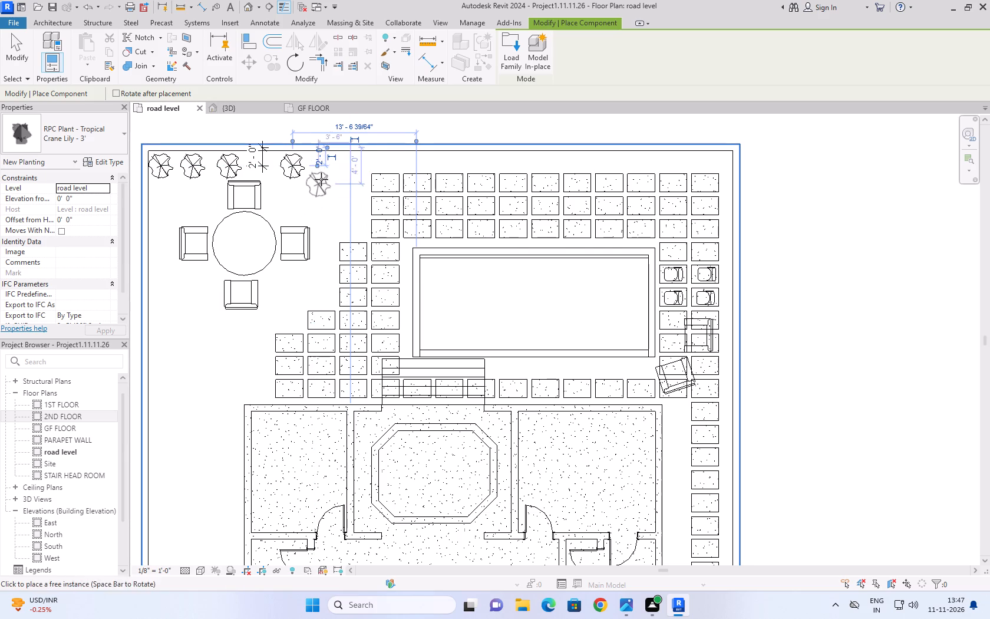
left_click(321, 170)
triple_click(334, 166)
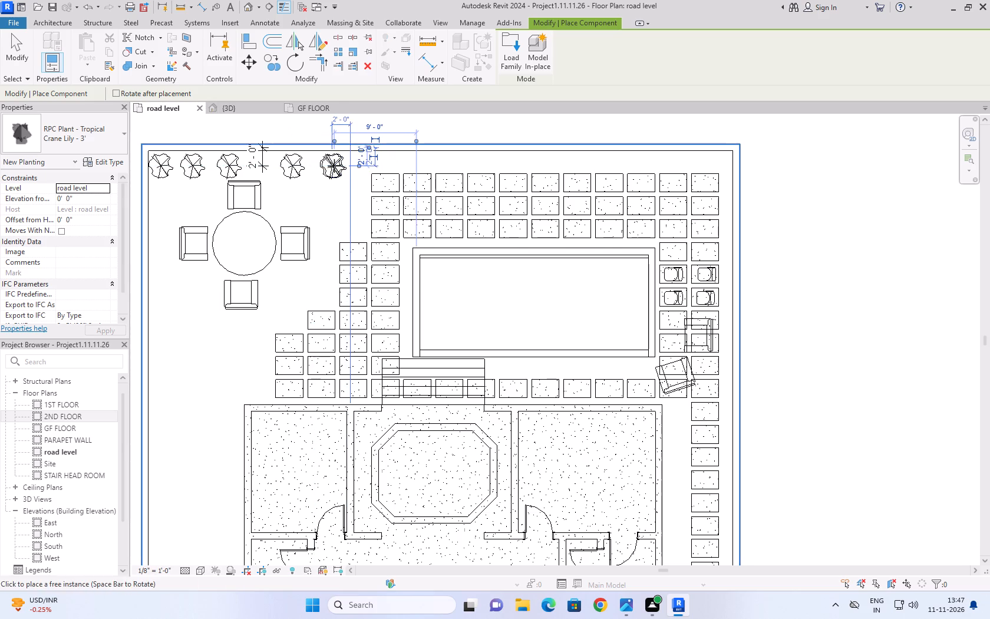
double_click(372, 162)
left_click(393, 157)
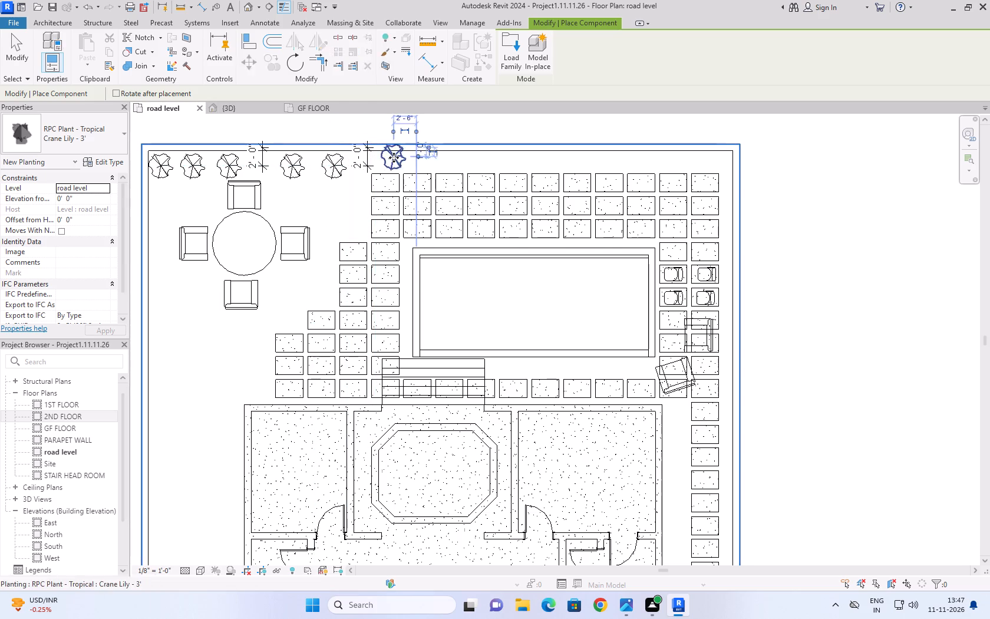
Fill in the gaps of the Crane Lily - 3' row with more, slightly staggered plants, working from the paving back to the garden corner.
double_click(402, 167)
double_click(367, 169)
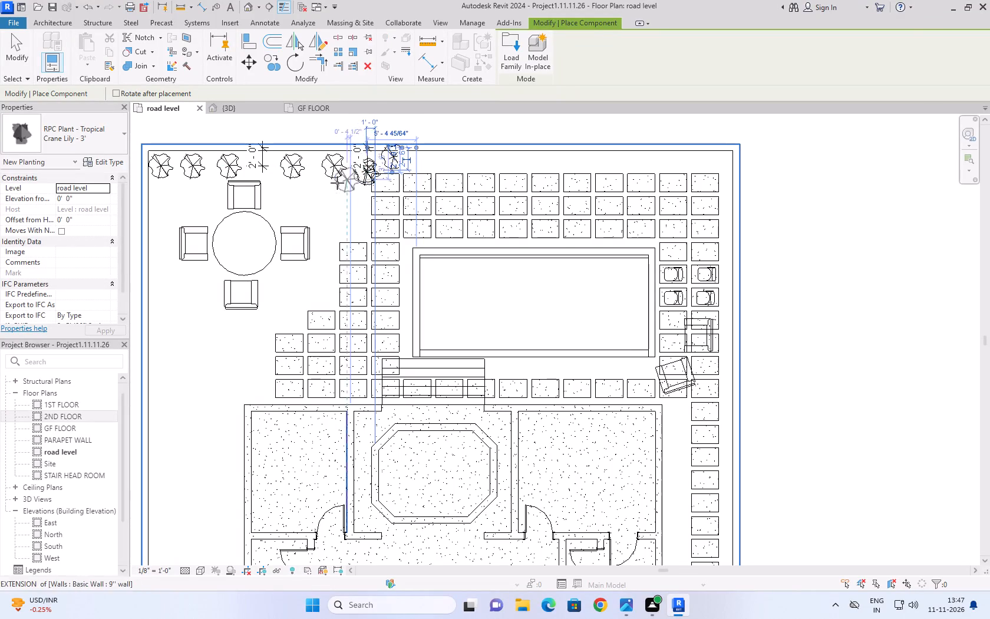
double_click(335, 184)
double_click(312, 164)
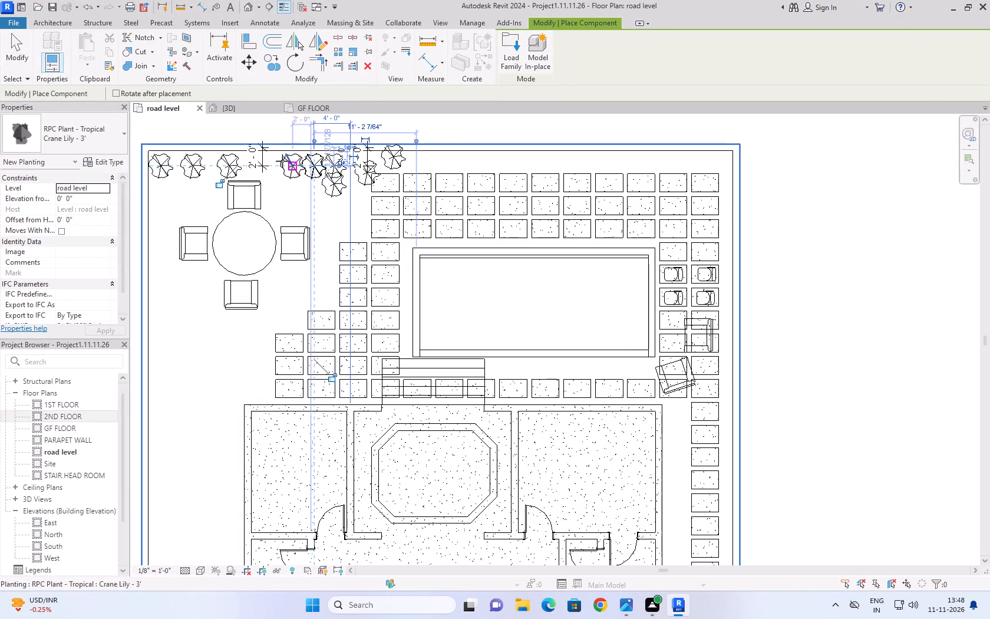
double_click(266, 162)
double_click(248, 167)
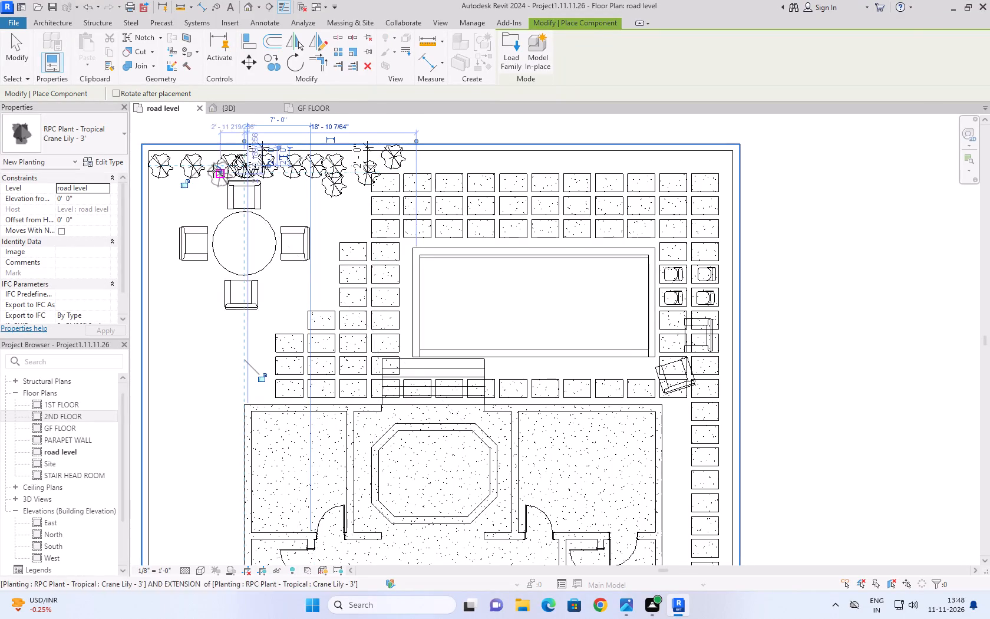
double_click(213, 171)
double_click(181, 173)
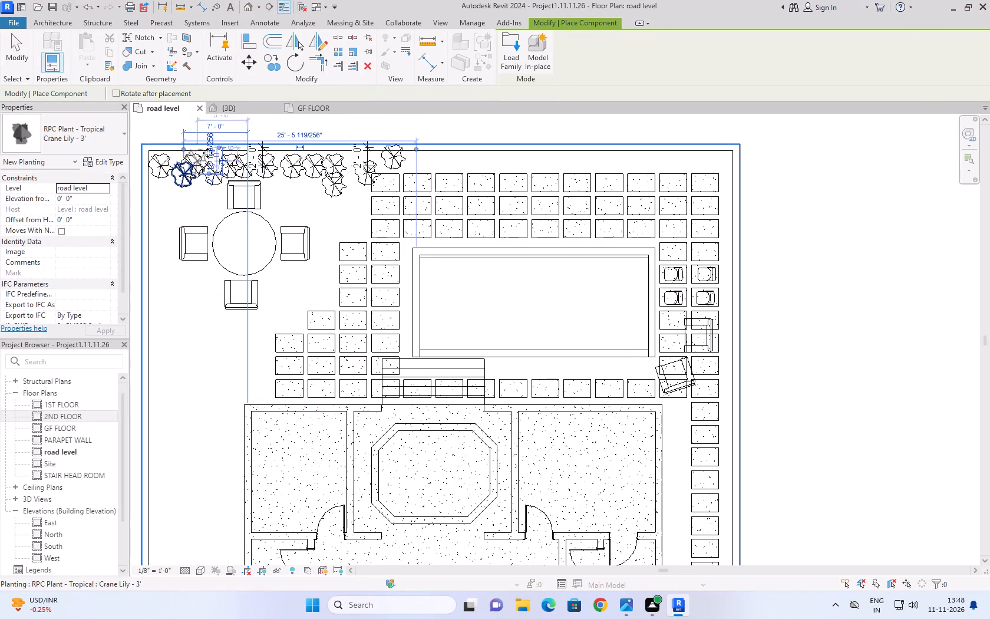
Check the lilies in 3D and place three Honey Myrtle - 4.5' plants along the rear wall in the road level plan, beyond the lily row.
left_click(240, 110)
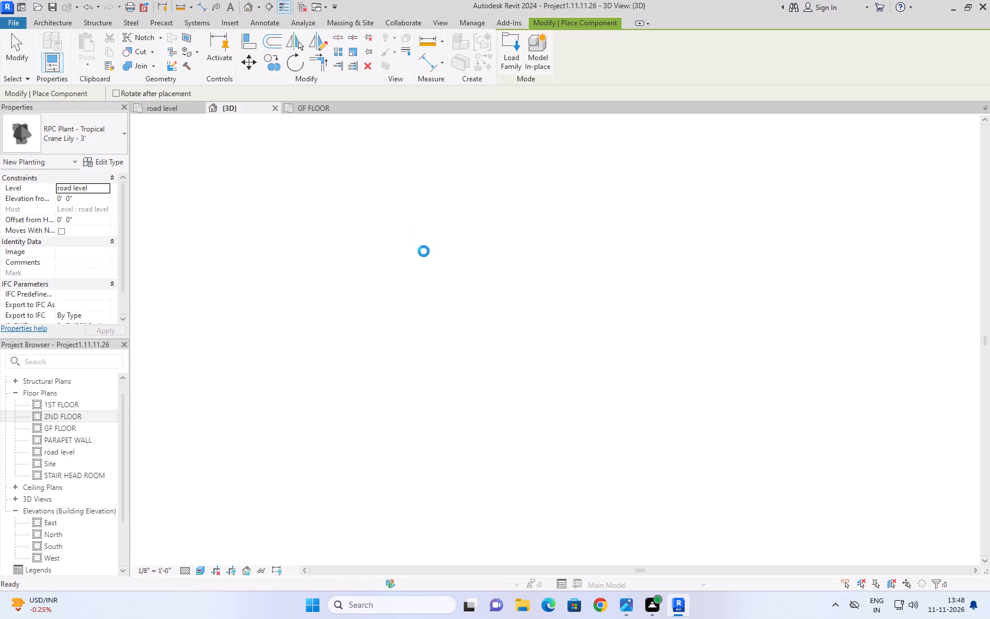
scroll(589, 240, "up", 10)
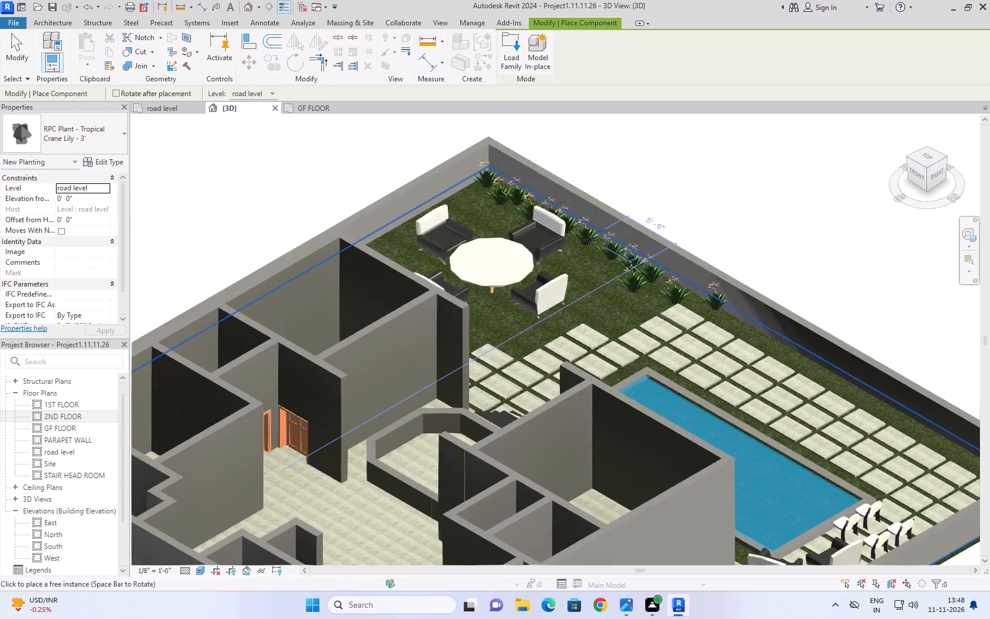
scroll(598, 230, "up", 4)
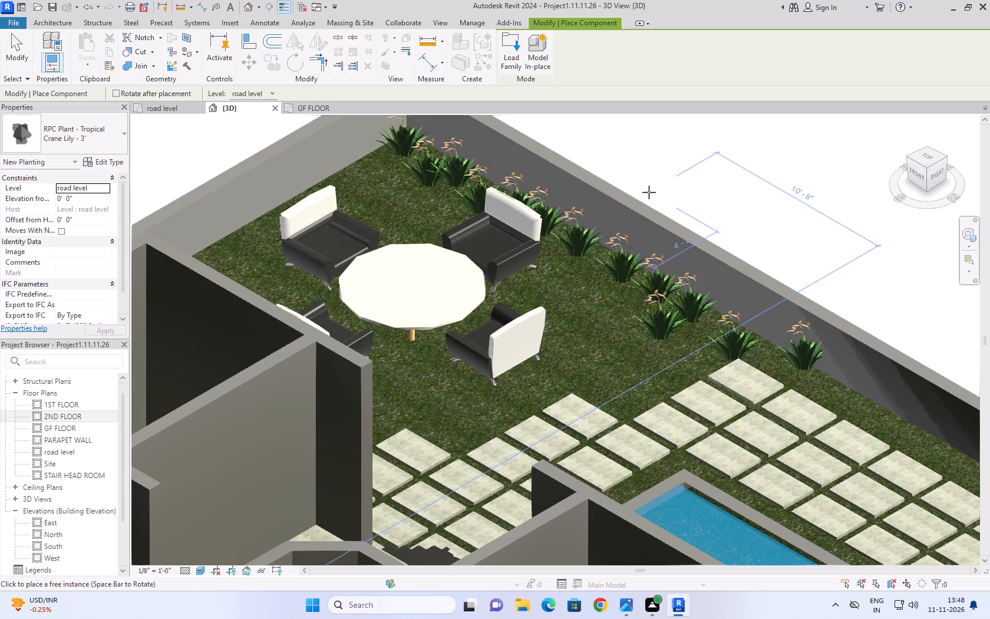
left_click(88, 139)
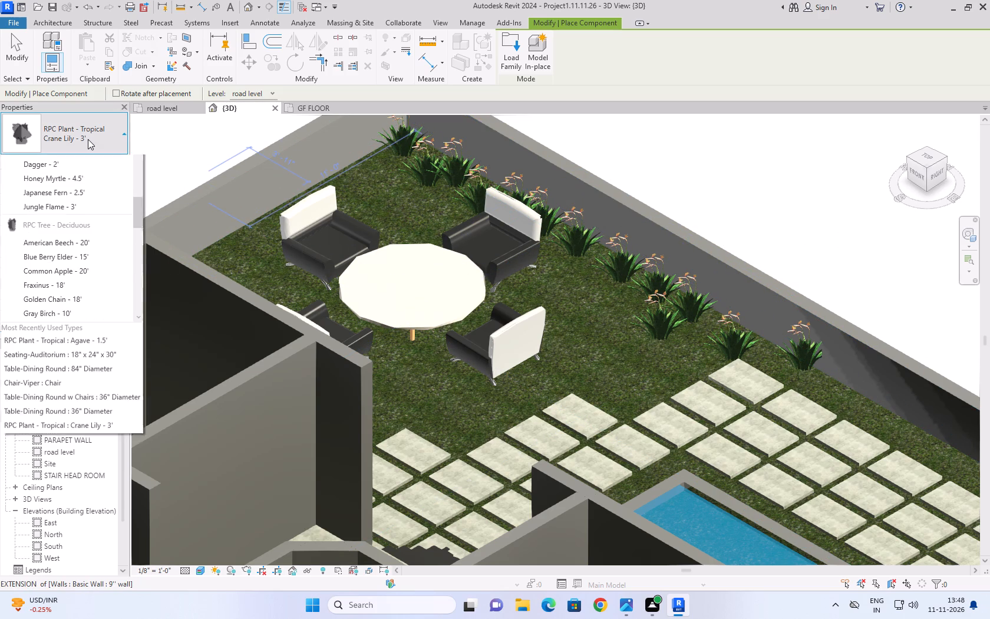
left_click(79, 211)
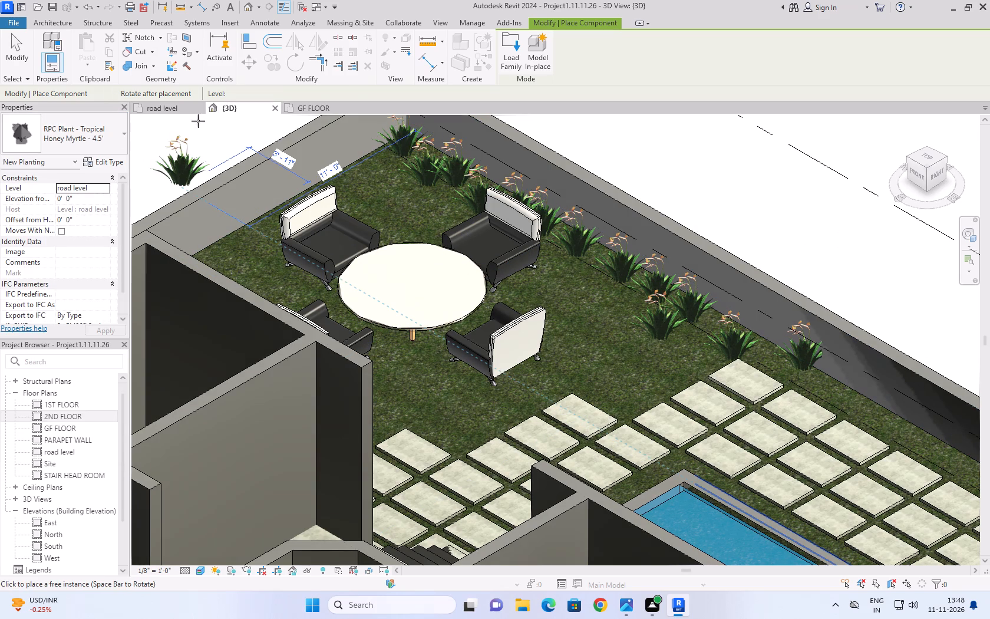
left_click(171, 110)
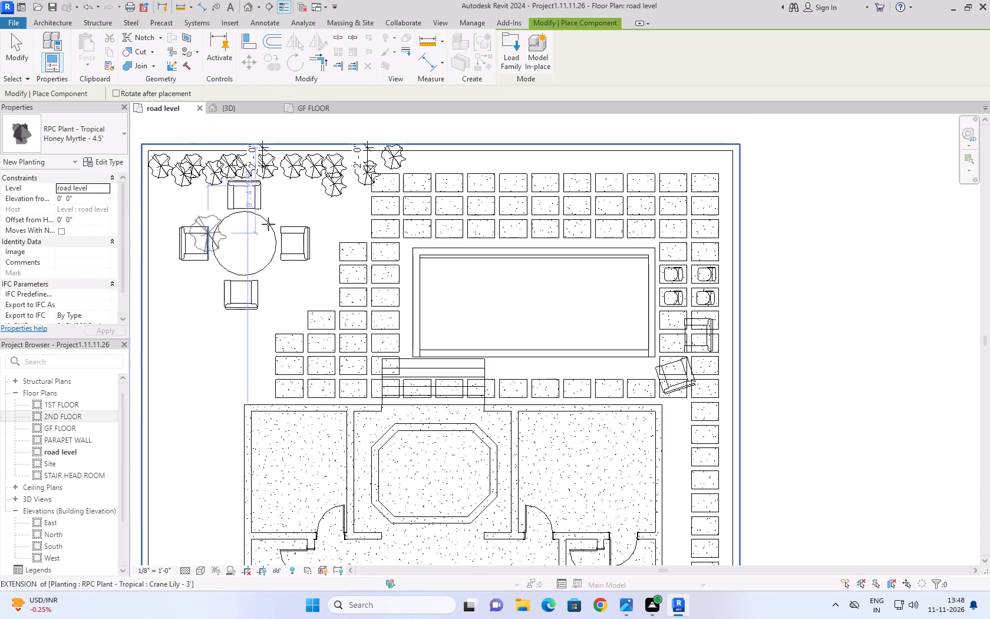
double_click(430, 164)
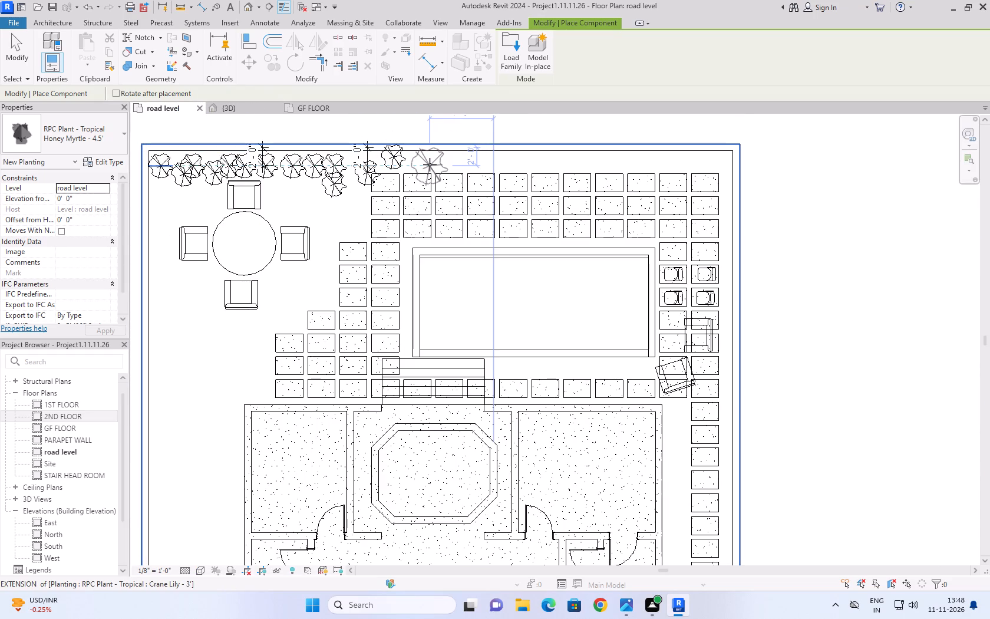
double_click(471, 164)
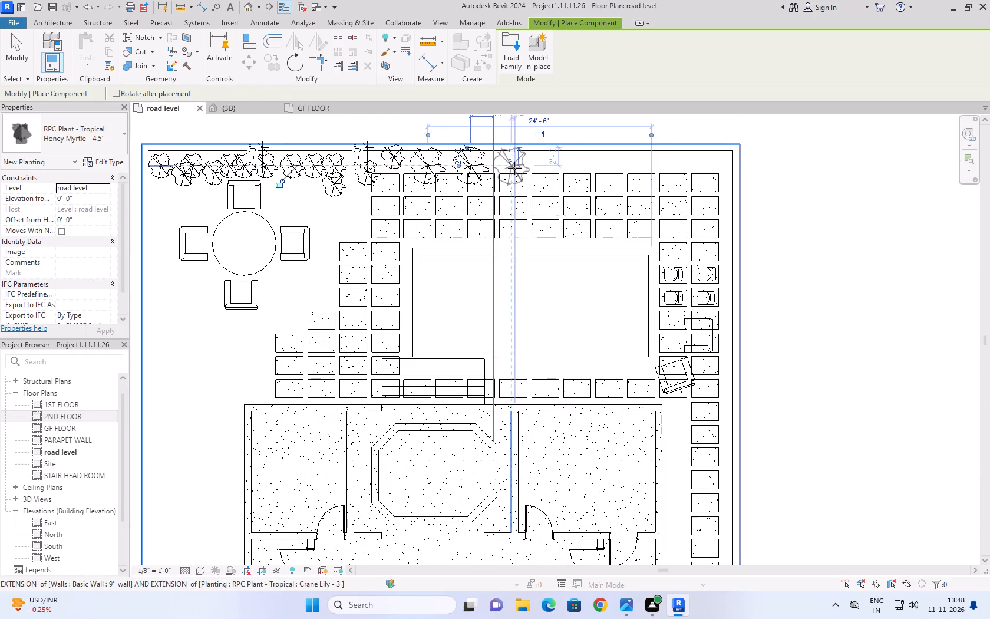
left_click(516, 168)
left_click(476, 160)
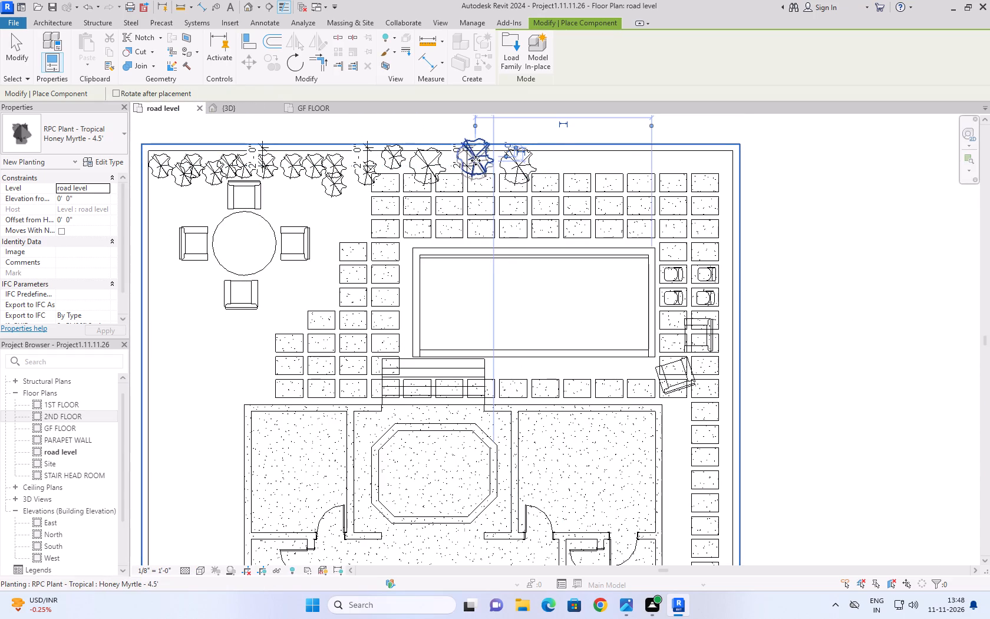
Check the myrtles in 3D and add two more Honey Myrtle - 4.5' plants in the road level plan, extending their row behind the pool.
left_click(227, 108)
scroll(447, 189, "down", 2)
middle_click_drag(509, 232, 220, 189)
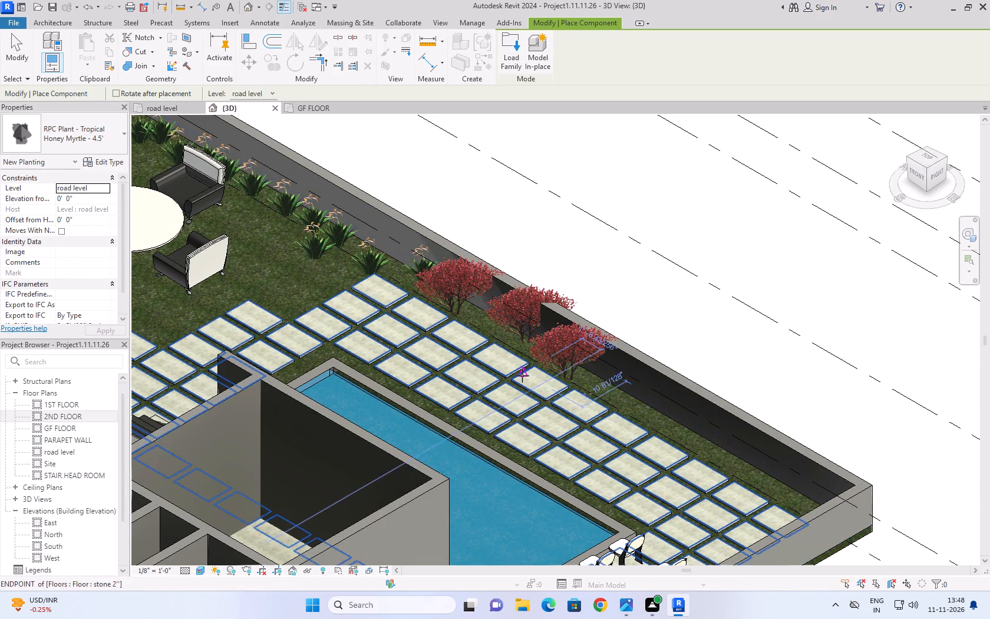
left_click(153, 111)
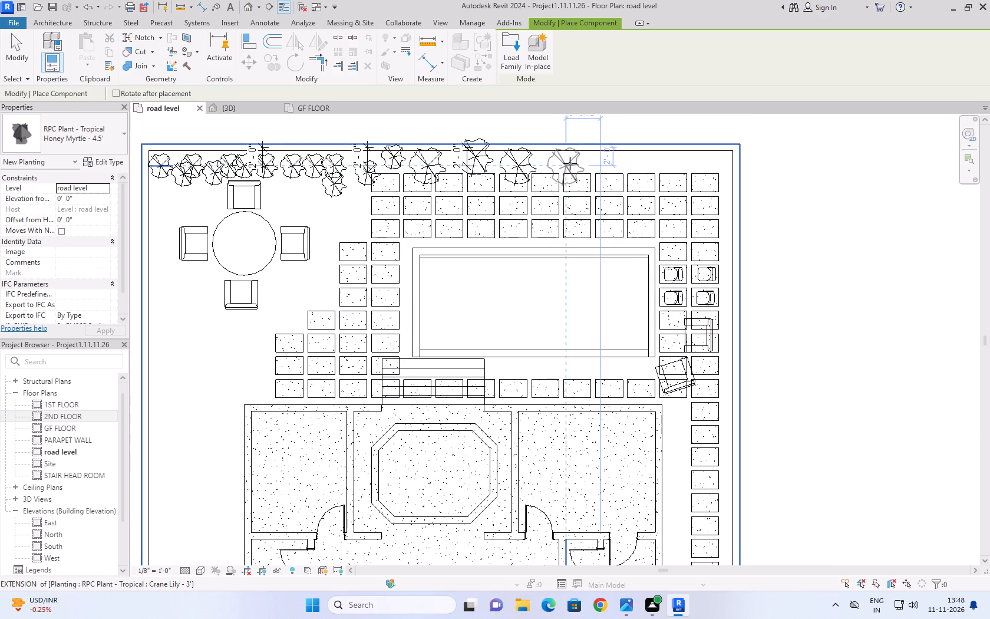
left_click(562, 164)
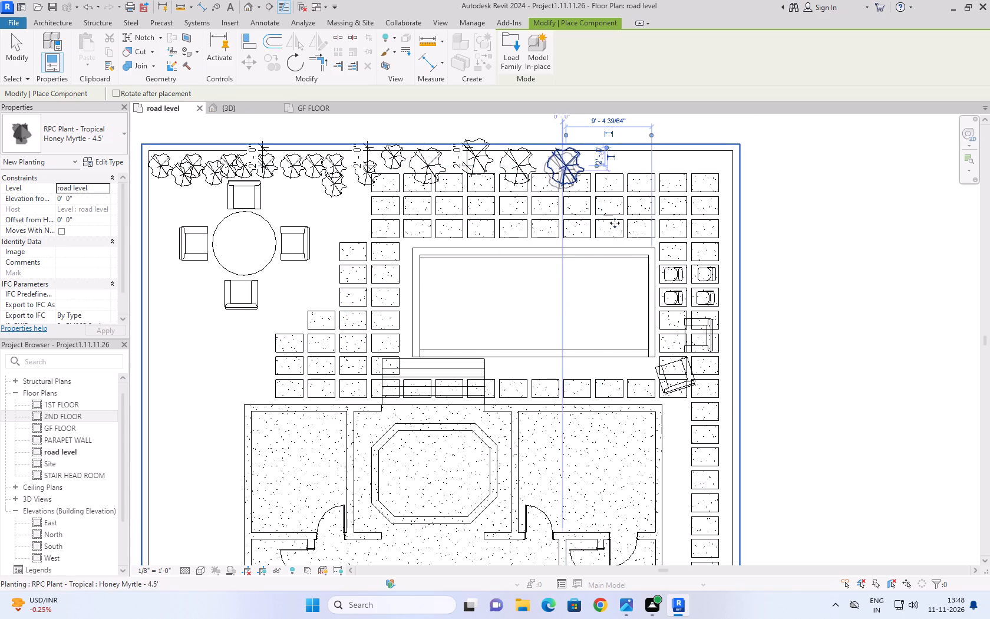
left_click(602, 163)
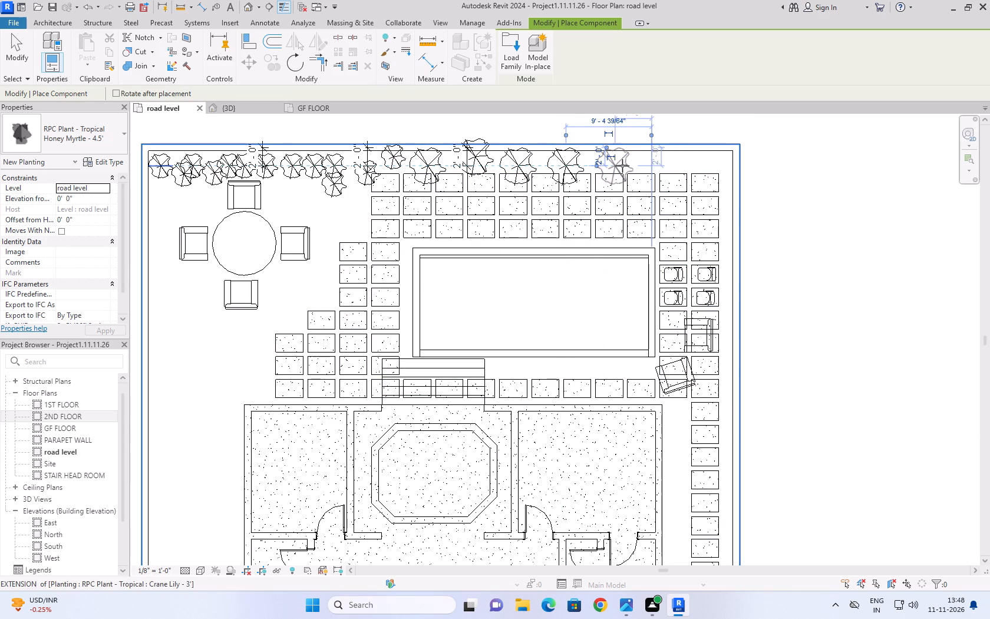
left_click(597, 159)
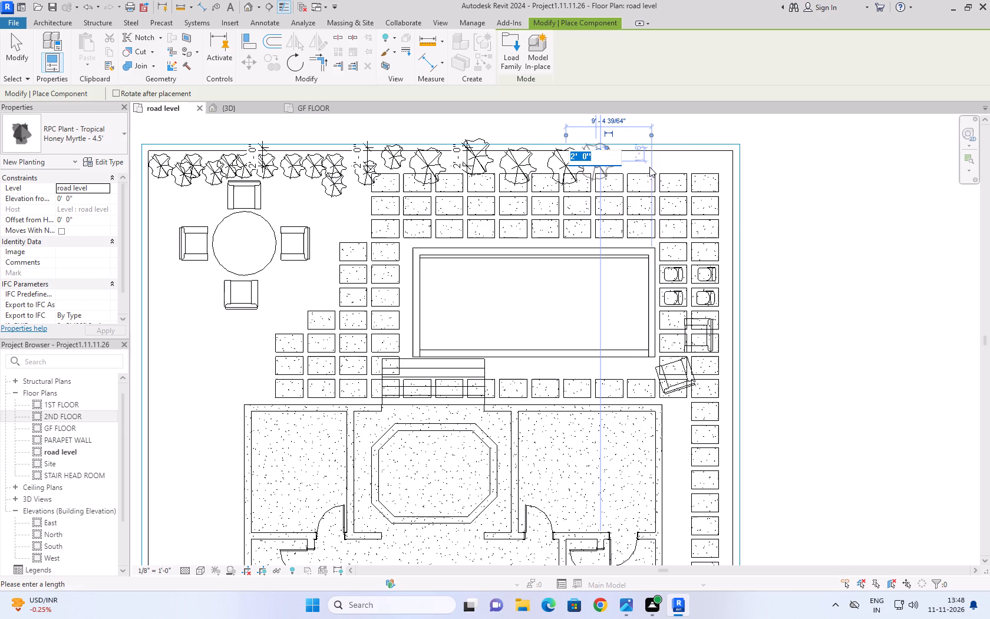
left_click(708, 135)
left_click(594, 170)
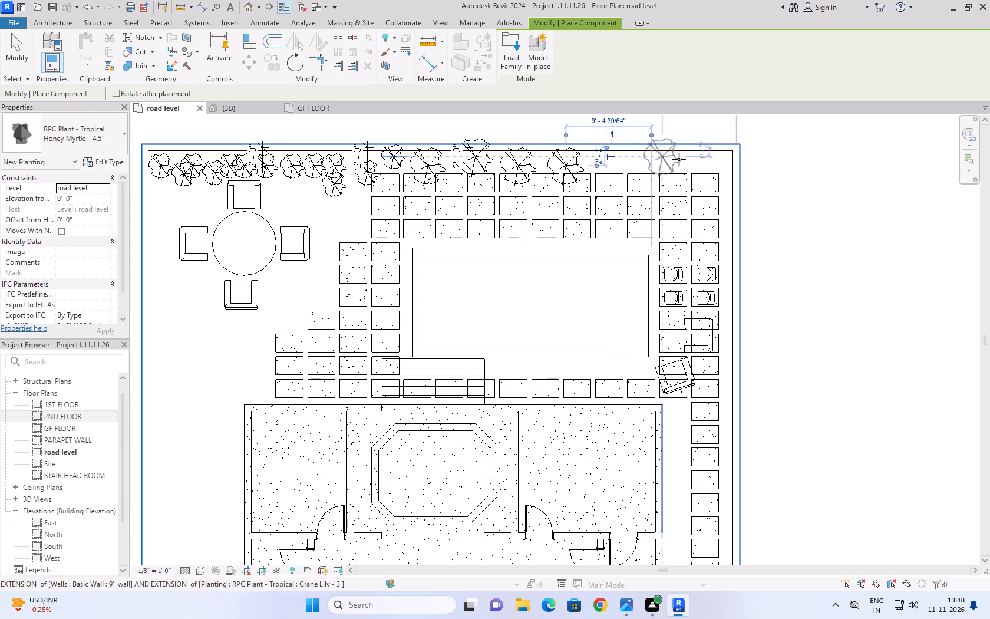
left_click(597, 163)
left_click(597, 163)
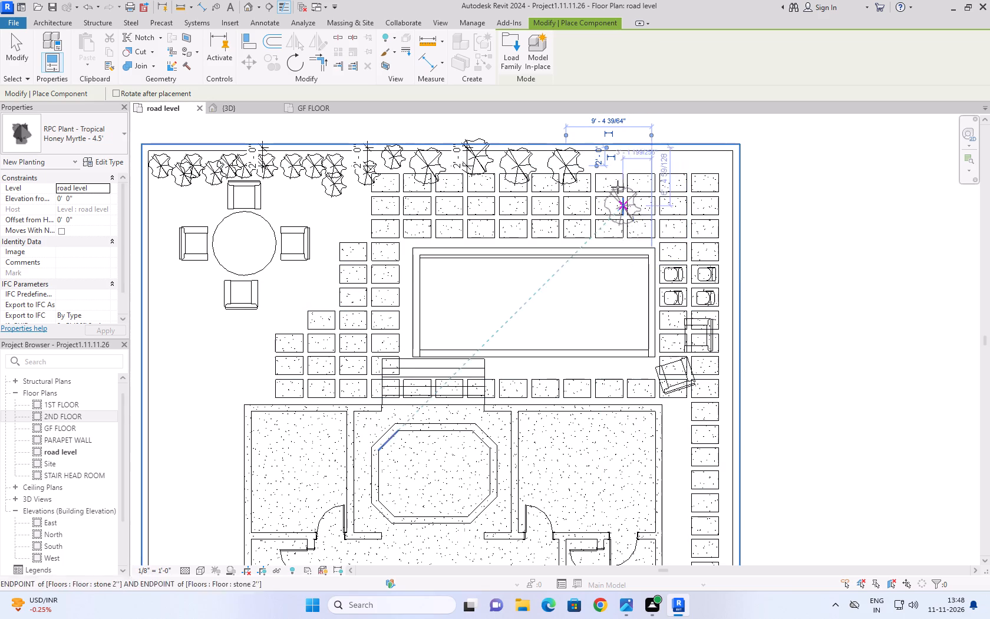
left_click(615, 167)
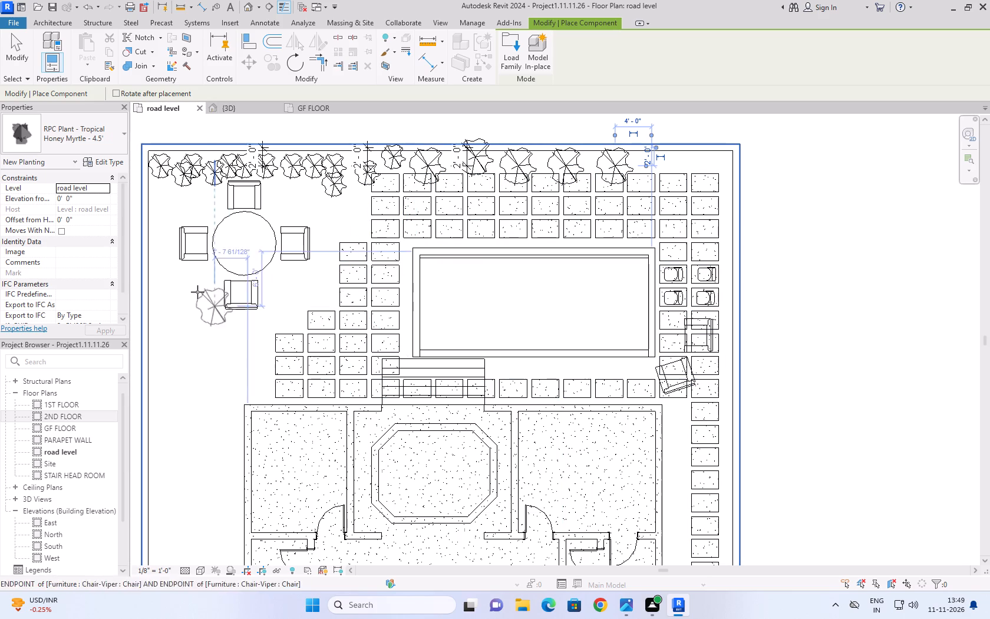
Place four more Honey Myrtle - 4.5' plants along the side boundary wall beside the round garden table, two of them near the rear corner.
left_click(163, 194)
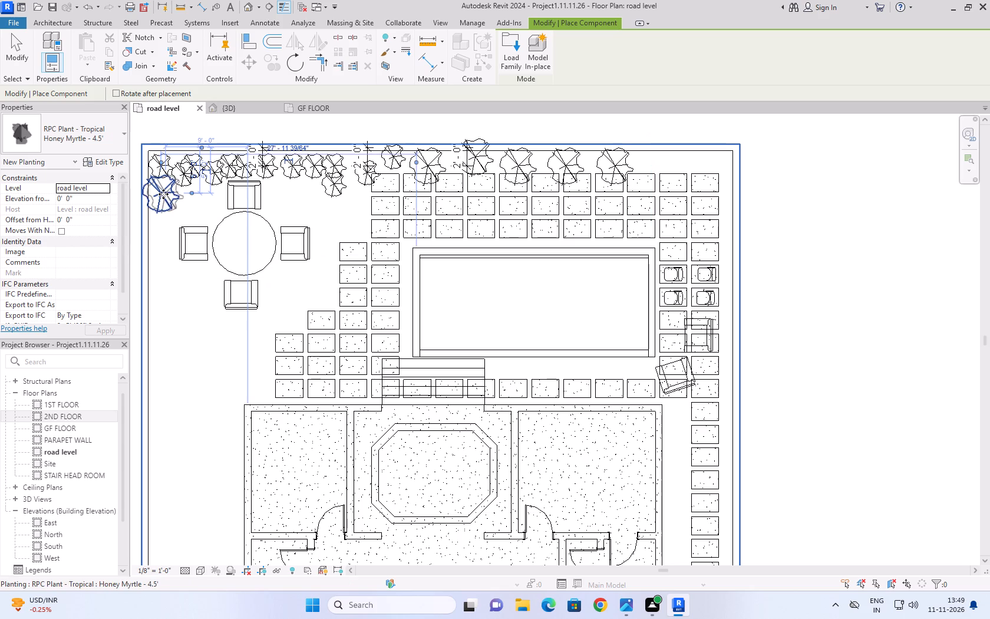
left_click(170, 242)
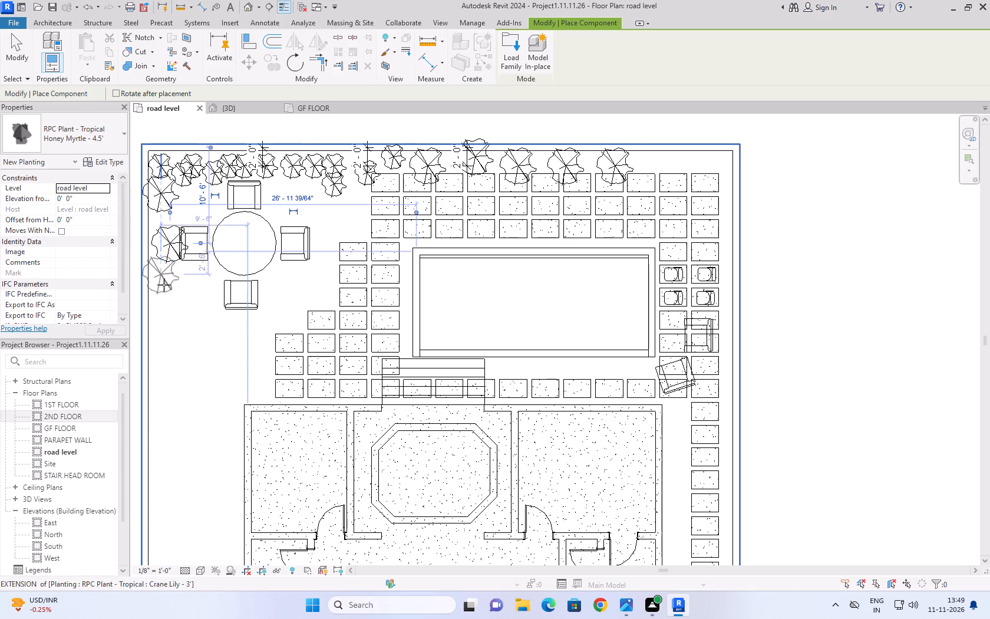
left_click(164, 289)
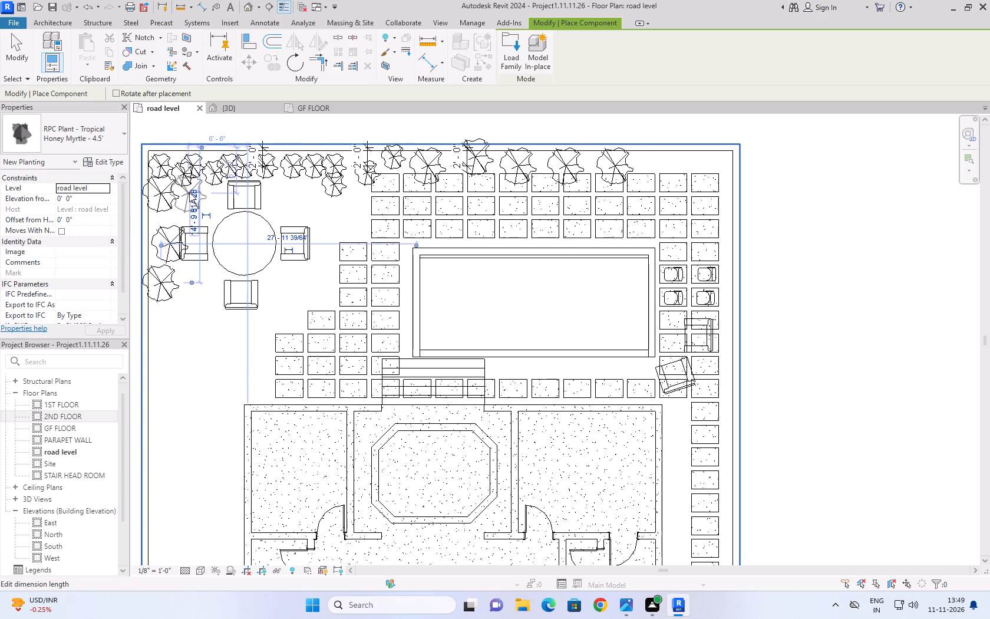
left_click(189, 192)
left_click(206, 191)
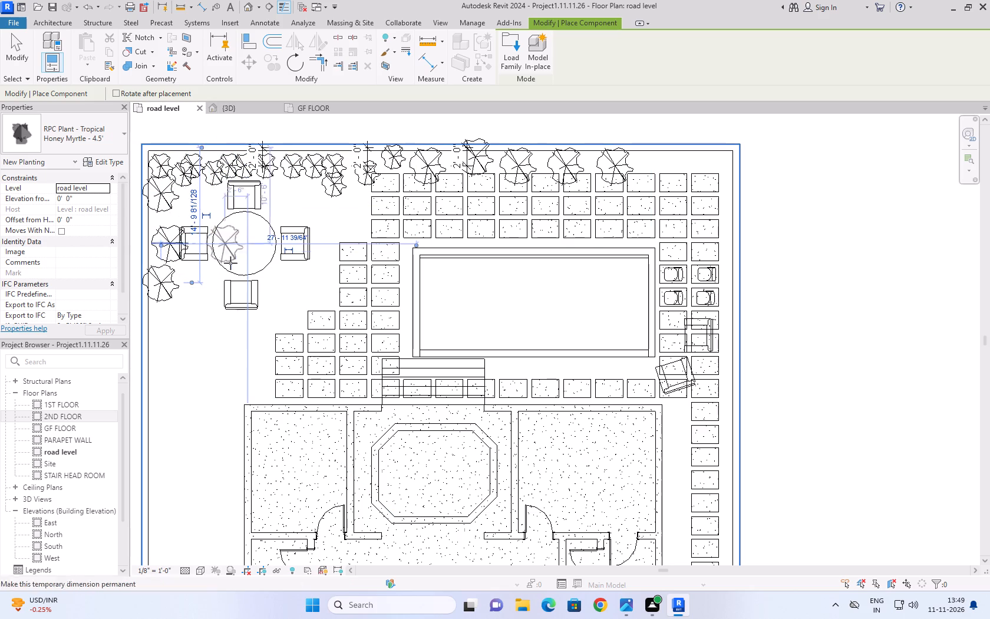
left_click(186, 203)
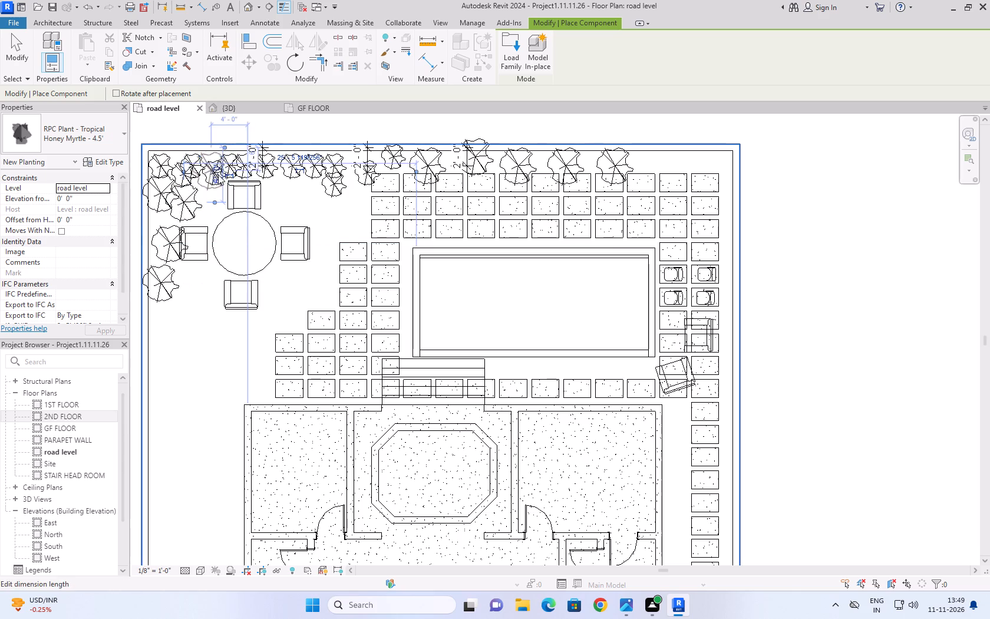
Check the myrtles in 3D and place four staggered Jungle Flame - 3' plants along the rear wall, from the myrtle row to the pool-side corner.
left_click(240, 113)
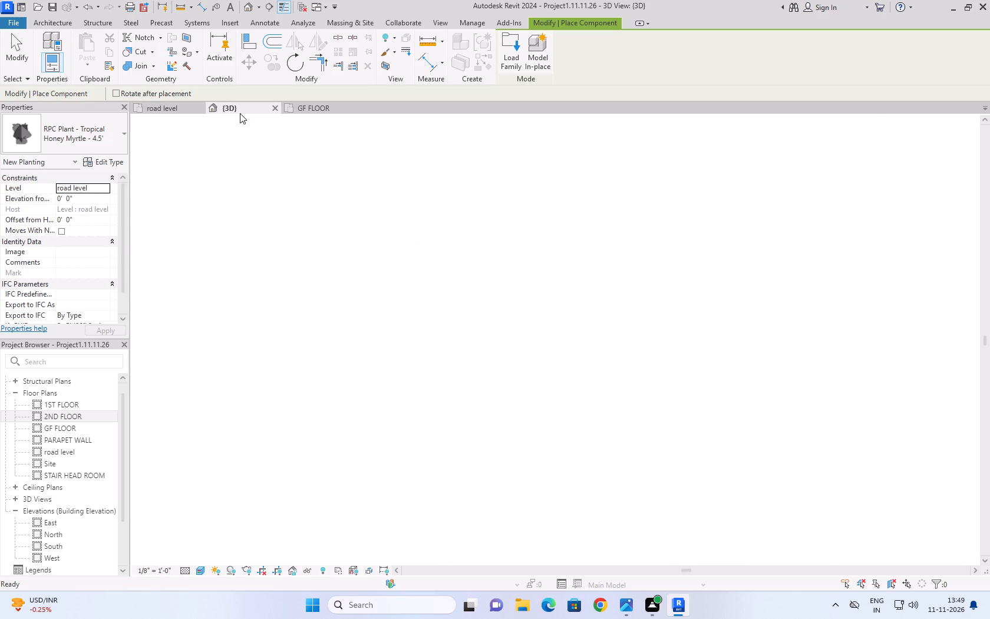
scroll(391, 302, "down", 6)
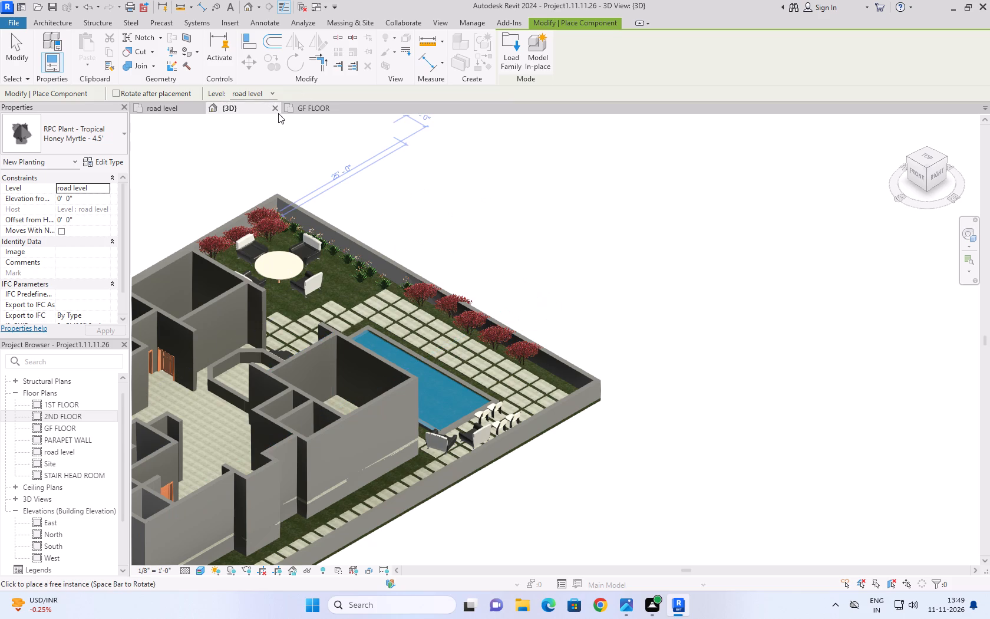
scroll(388, 167, "down", 4)
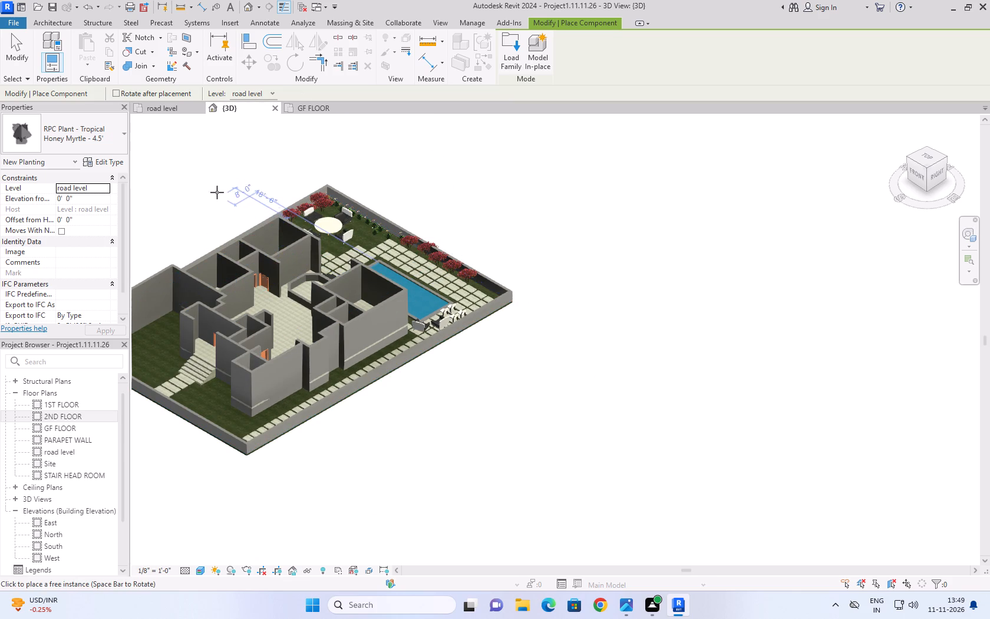
middle_click_drag(212, 183, 306, 215)
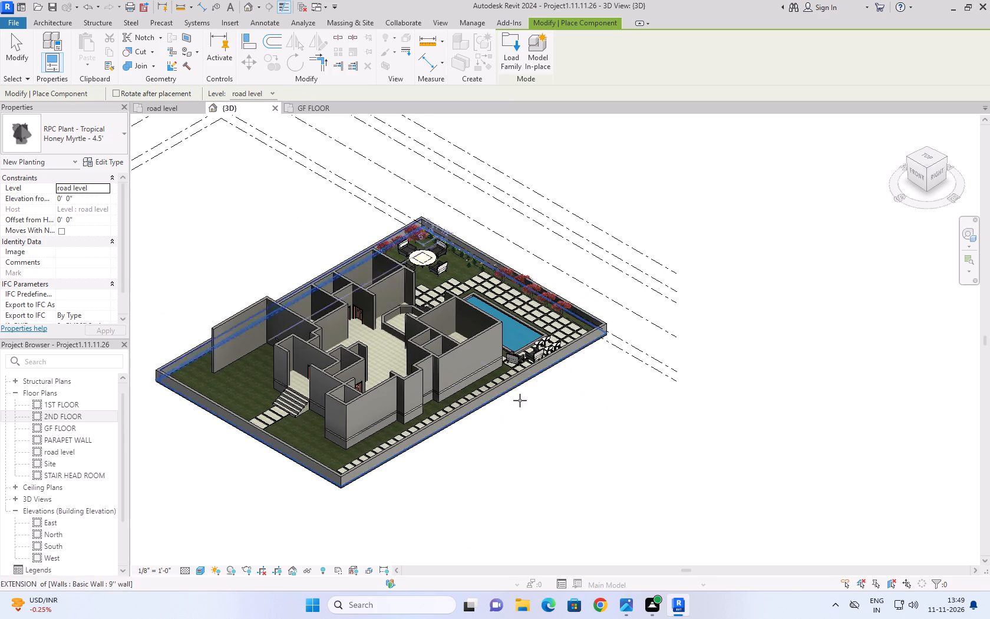
left_click(173, 112)
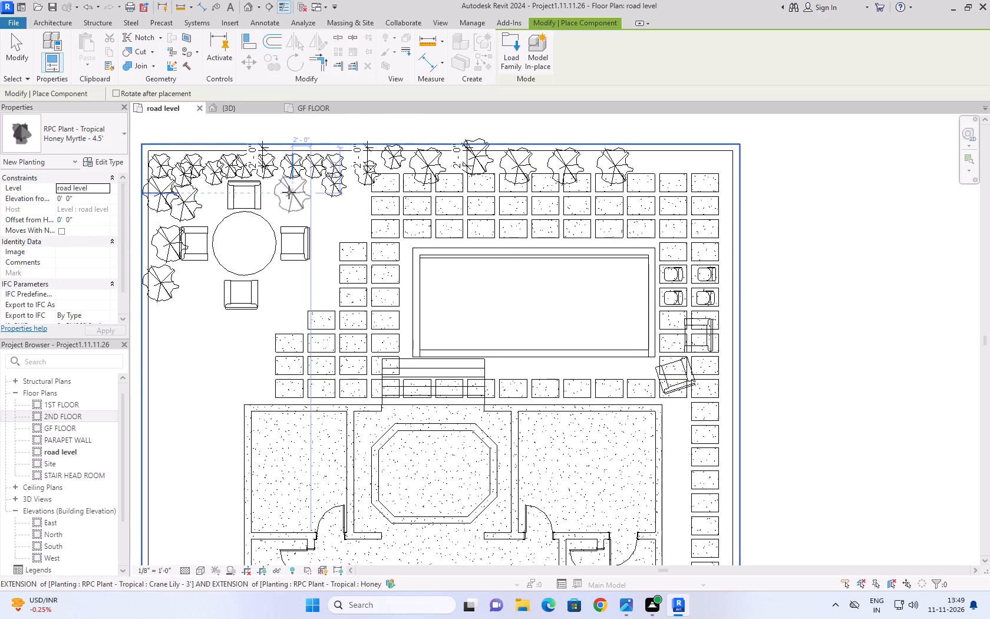
left_click(68, 127)
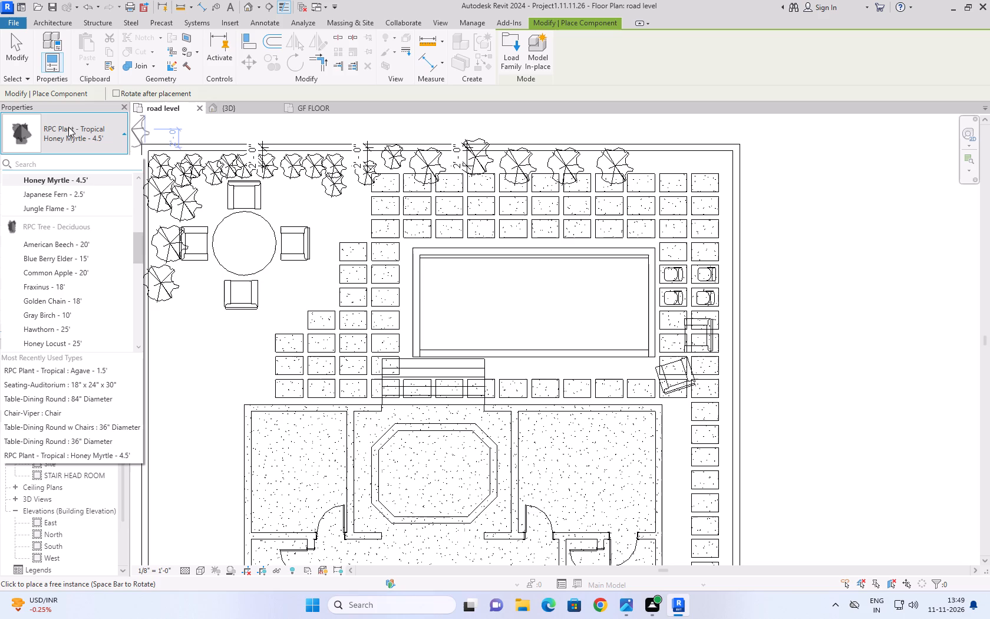
left_click(80, 209)
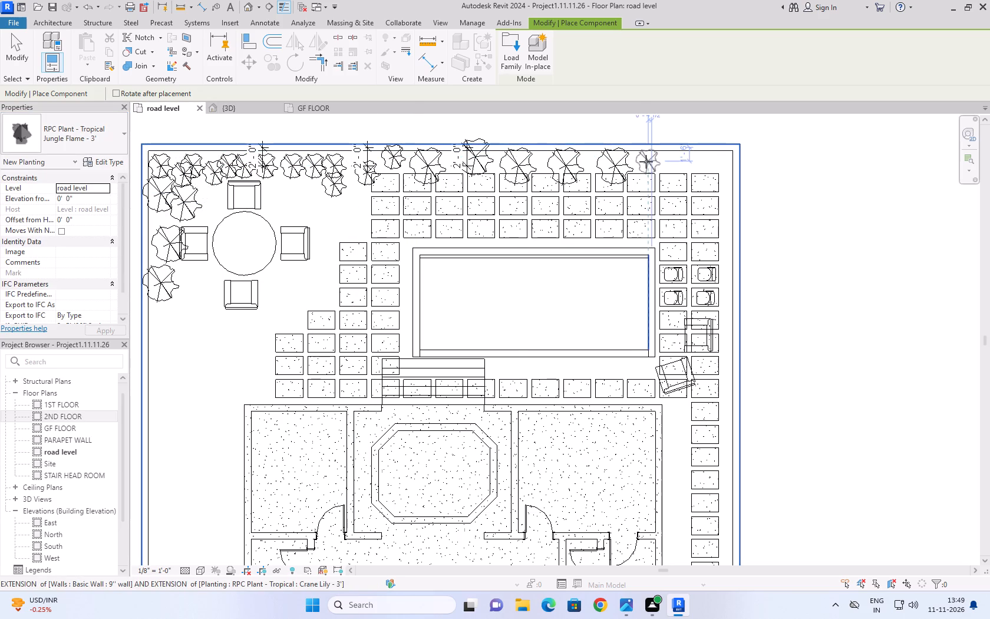
left_click(642, 159)
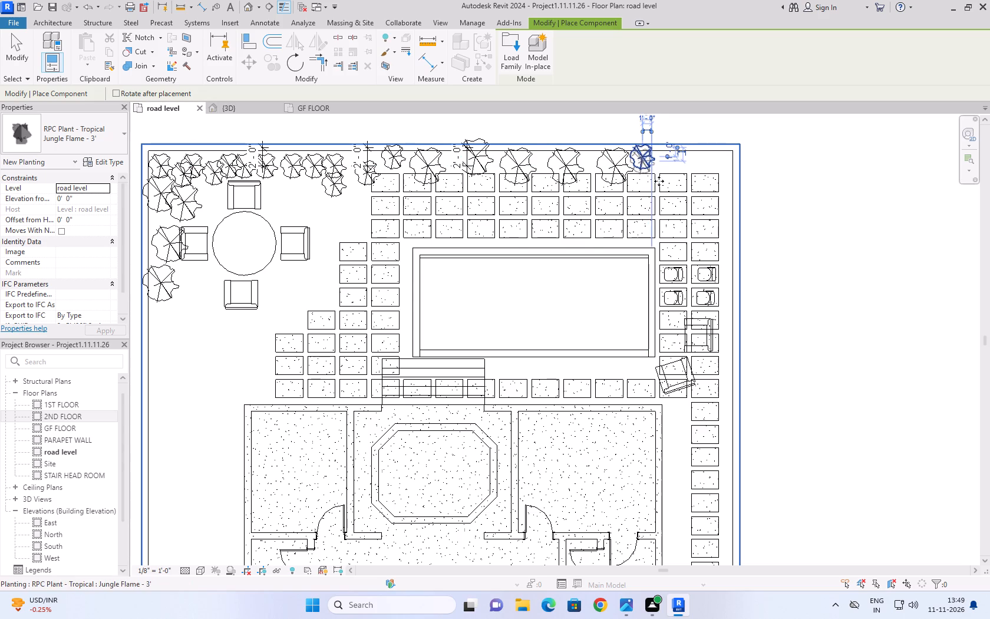
left_click(669, 169)
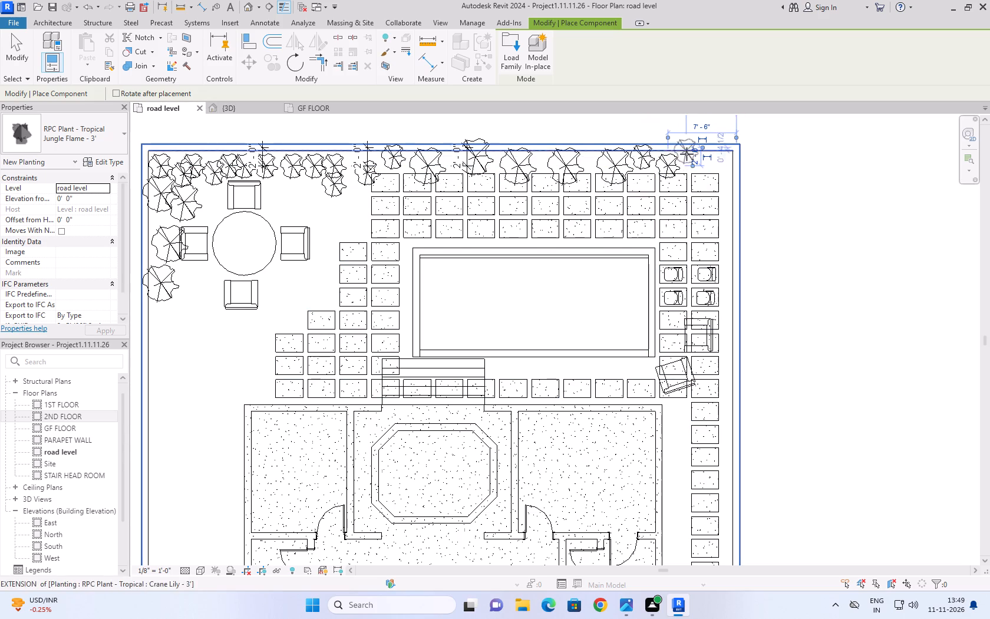
left_click(688, 159)
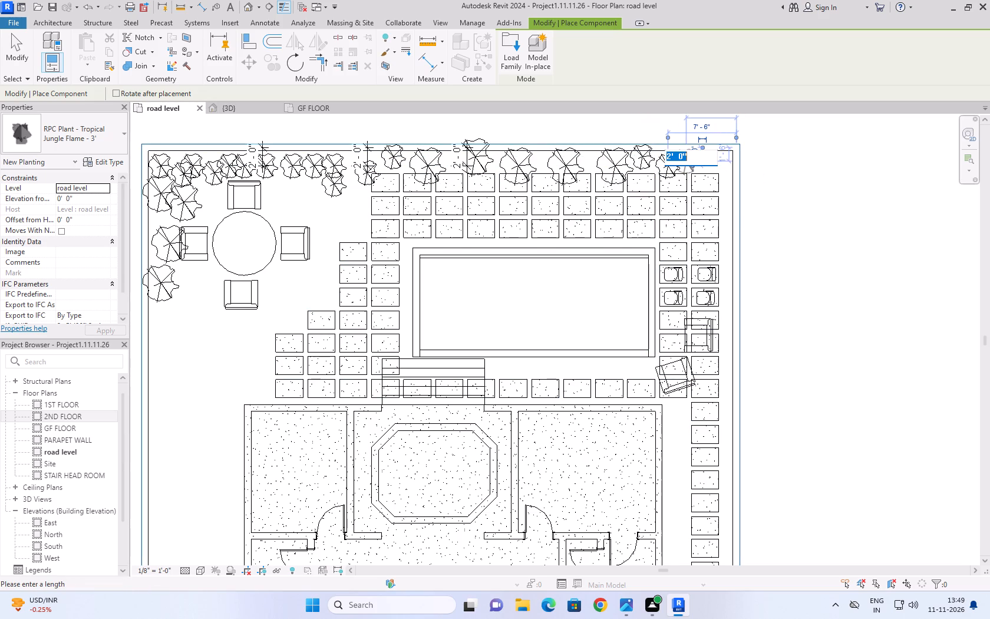
left_click(165, 338)
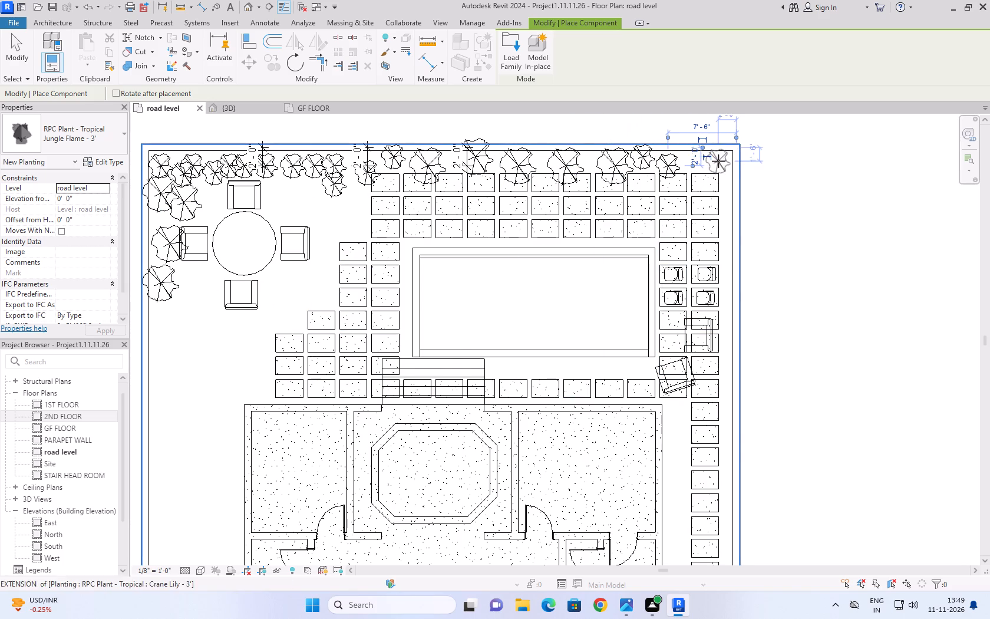
left_click(718, 161)
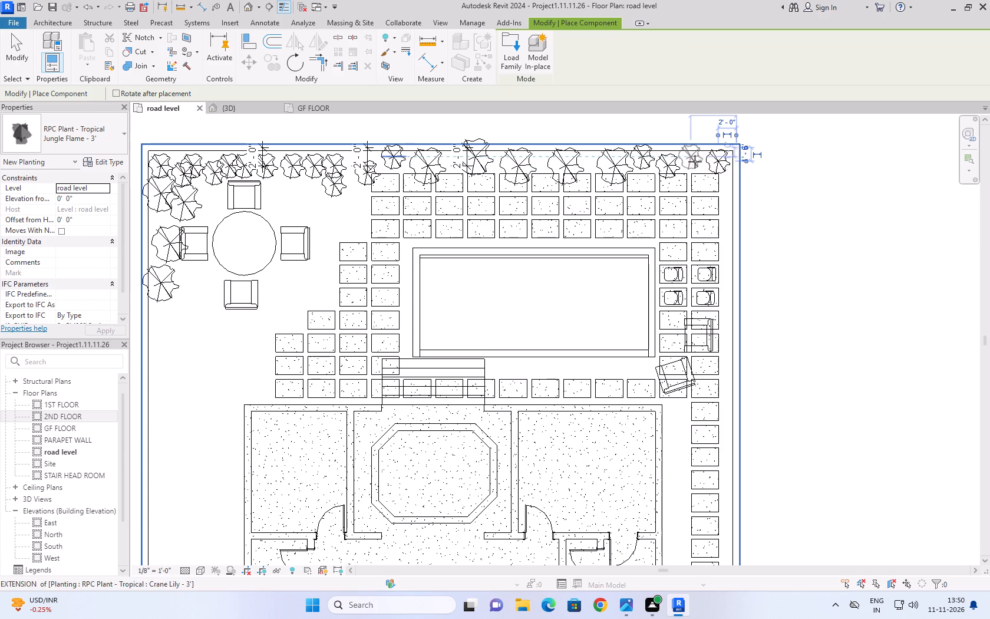
left_click(697, 162)
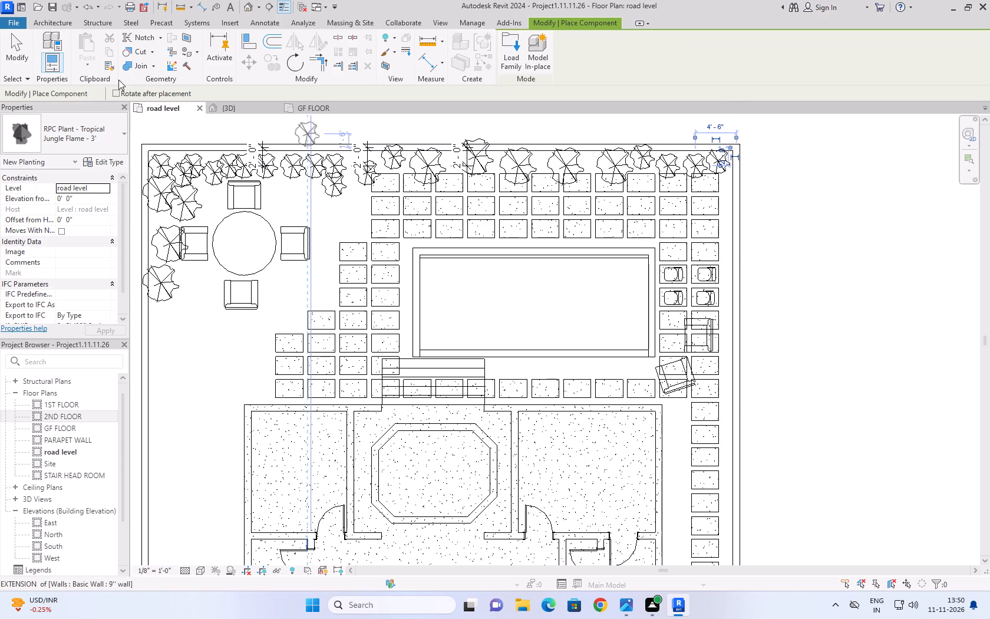
Examine the Jungle Flame plants and the rear garden planting in the 3D view.
left_click(241, 104)
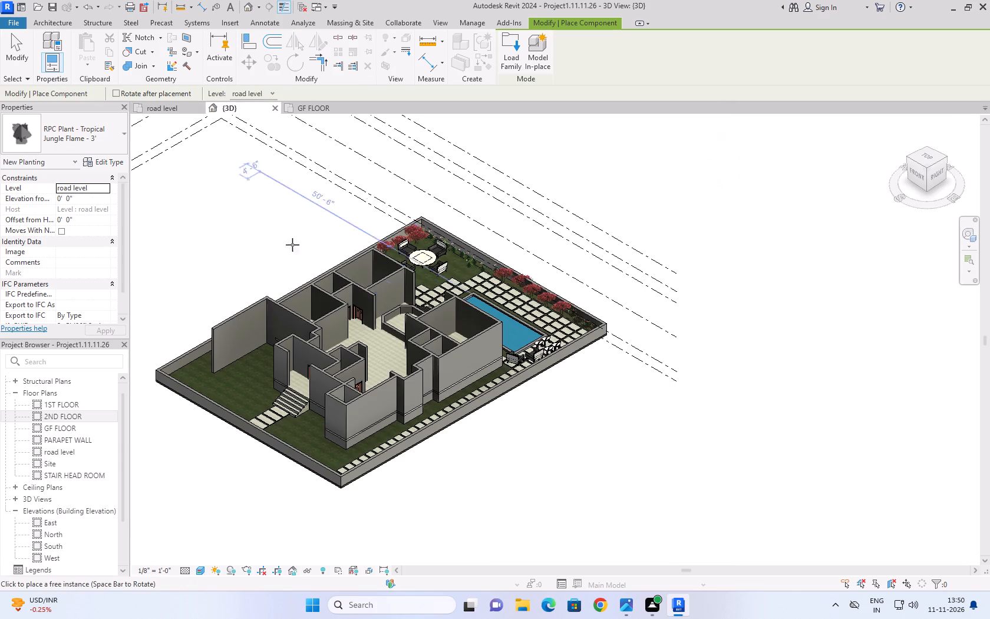
scroll(617, 312, "up", 8)
scroll(526, 388, "up", 5)
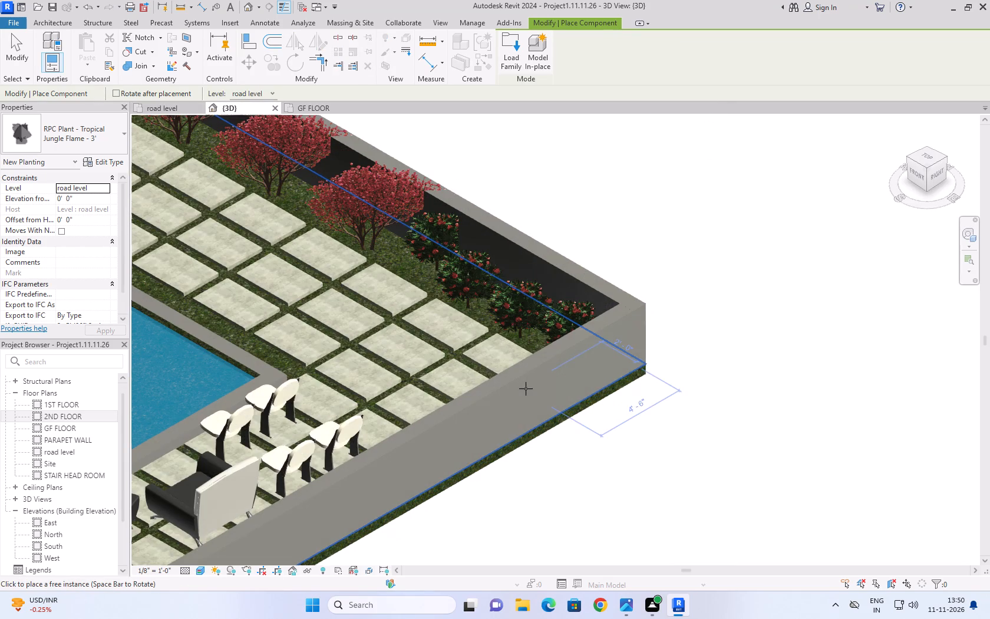
scroll(526, 272, "down", 14)
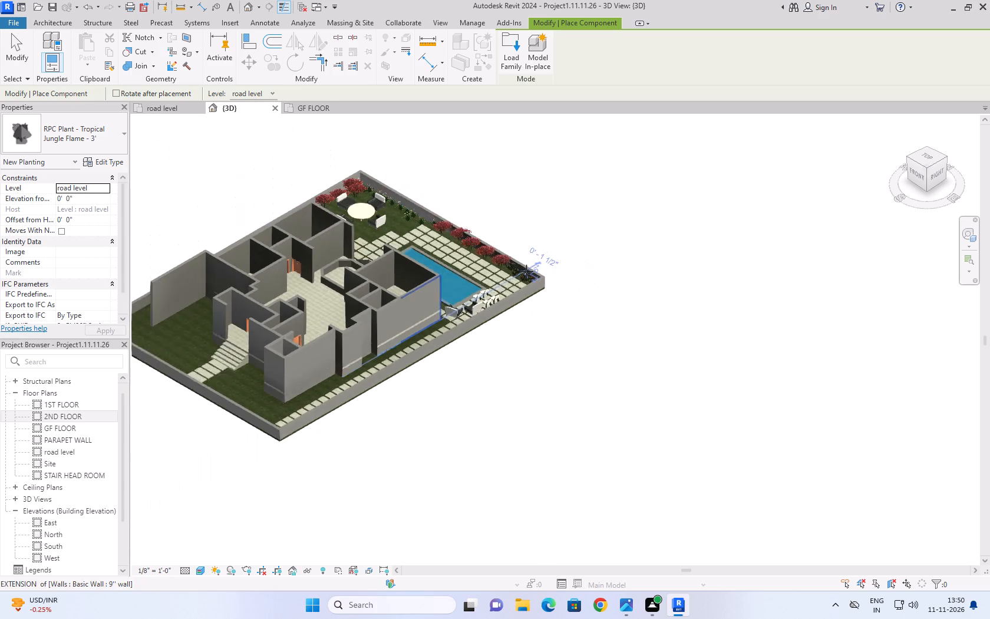
scroll(351, 186, "up", 9)
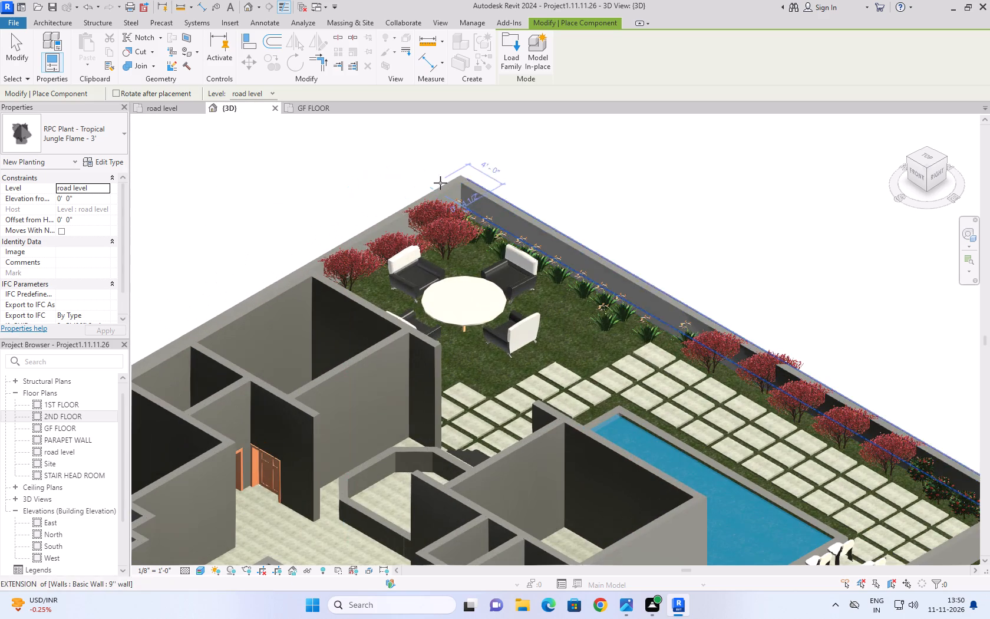
Place ten Crane Lily - 3' plants in the road level plan along the pool-side boundary wall, from the rear corner to alongside the house.
left_click(167, 104)
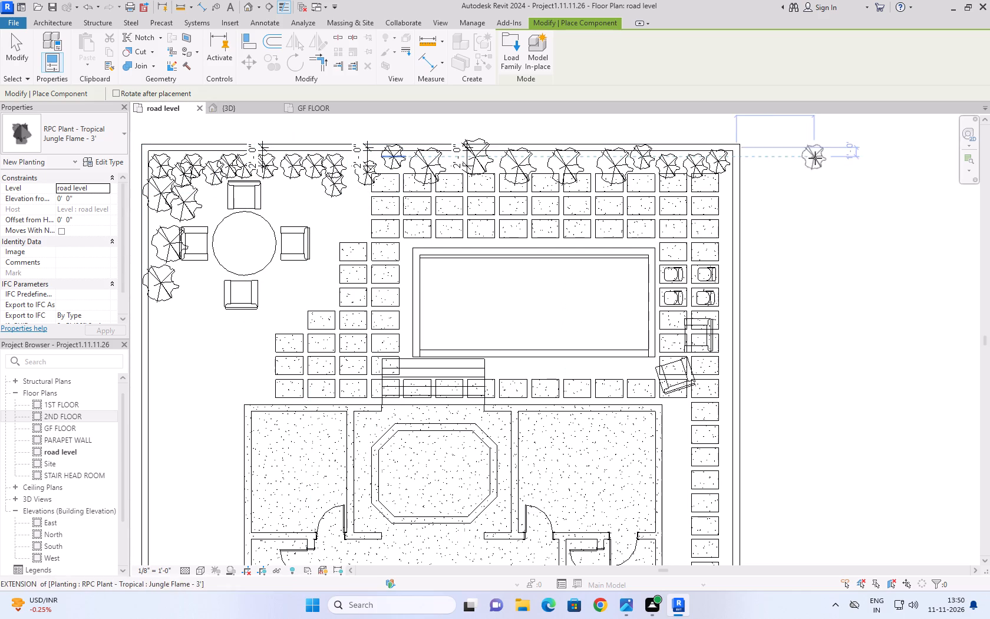
left_click(81, 121)
scroll(90, 198, "up", 3)
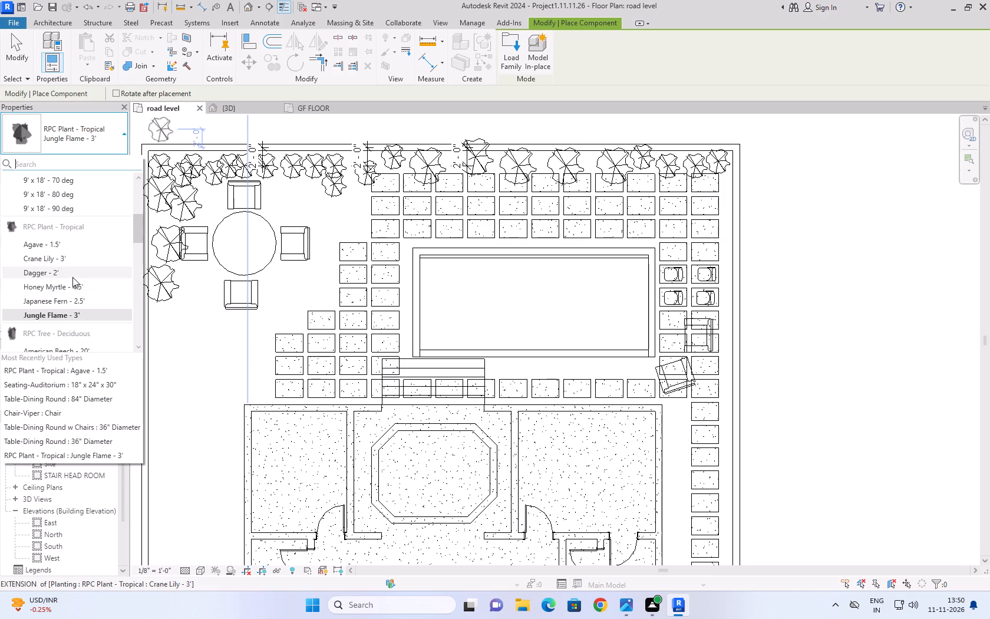
left_click(62, 262)
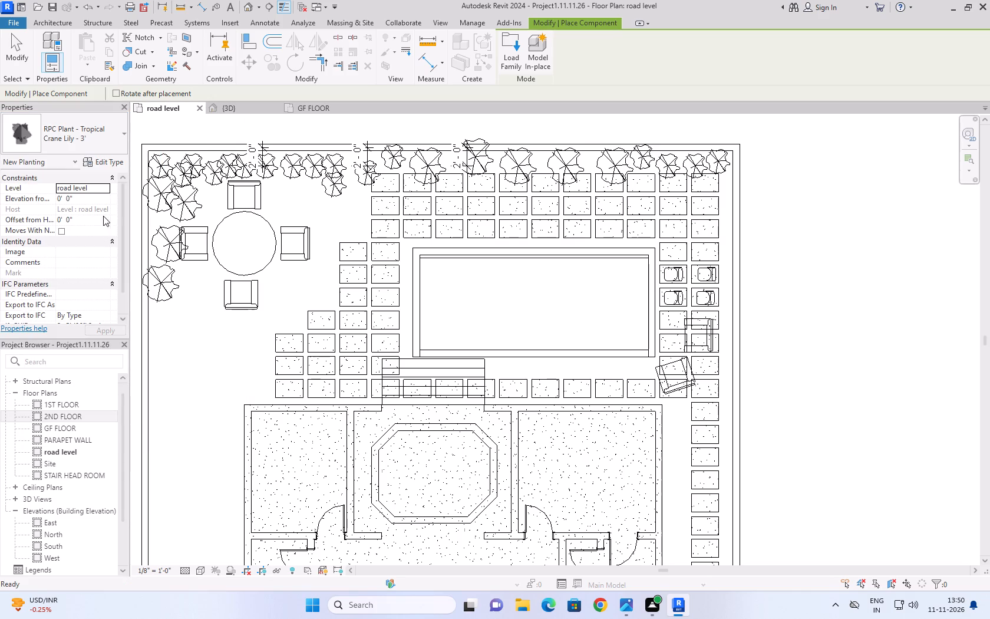
left_click(724, 193)
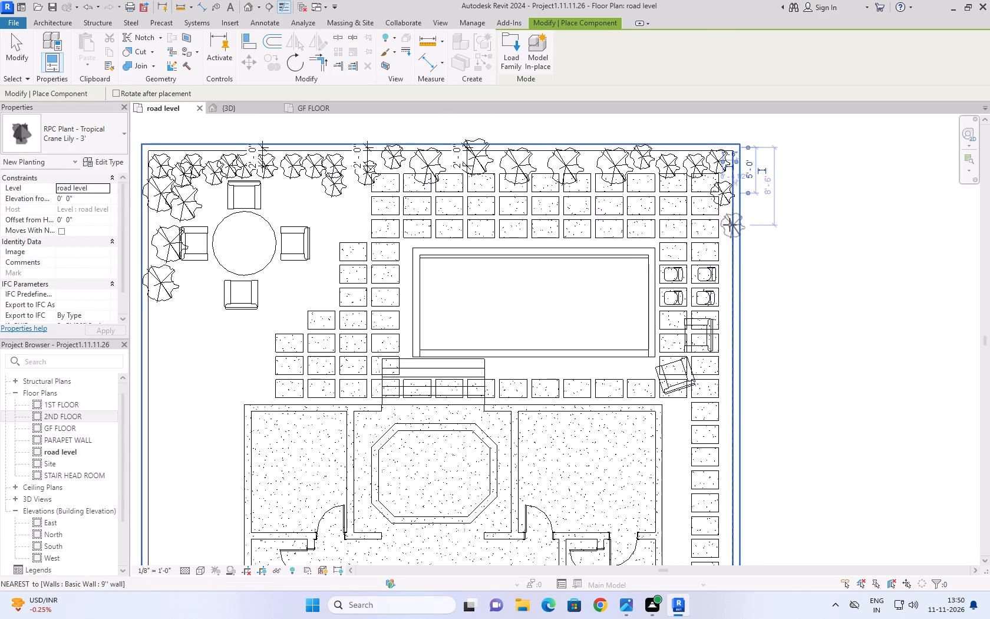
left_click(727, 230)
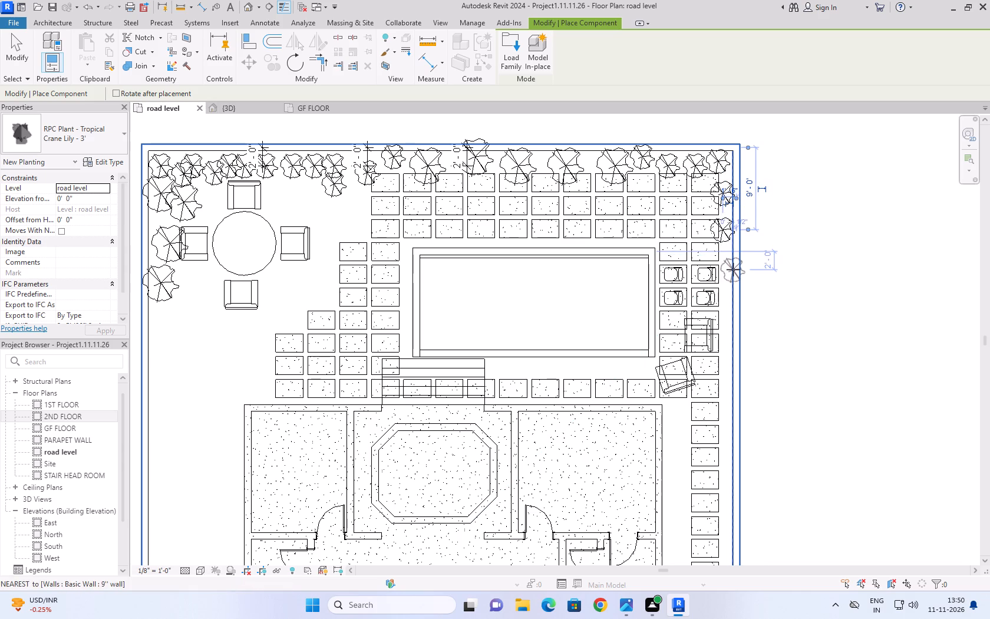
left_click(731, 272)
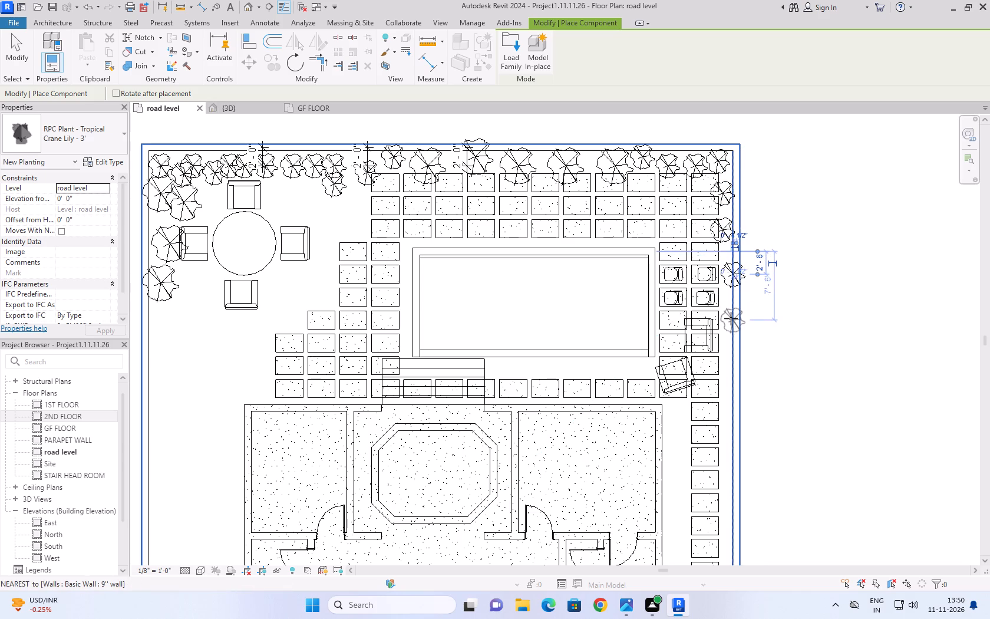
left_click(728, 325)
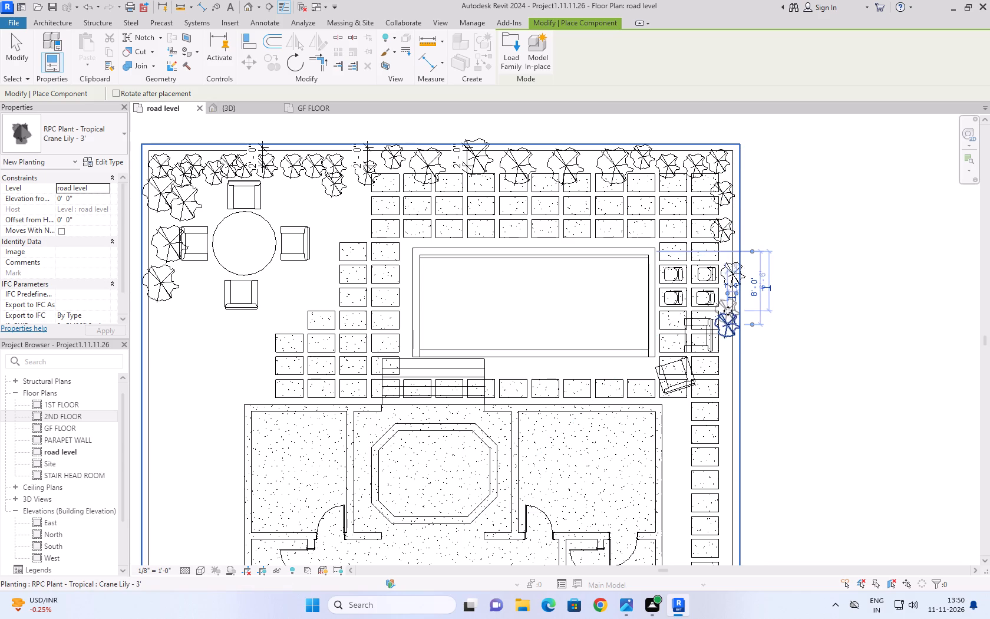
left_click(728, 308)
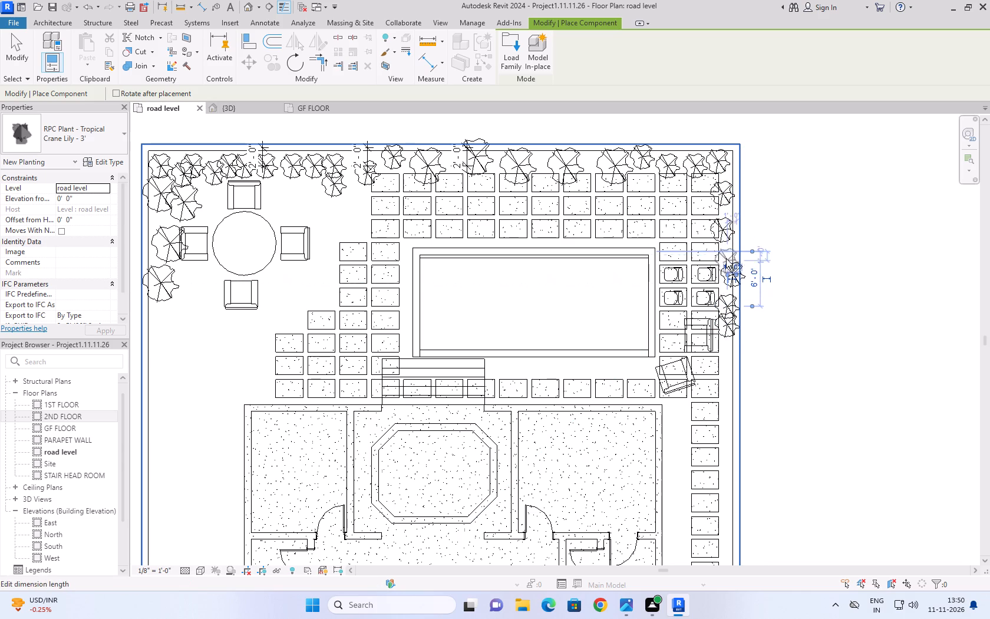
left_click(725, 256)
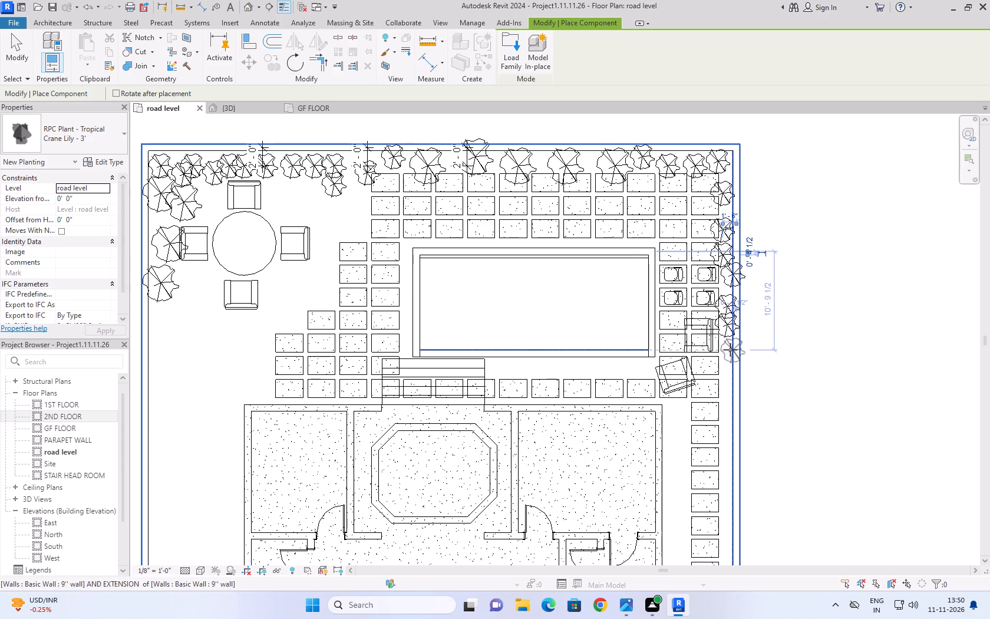
left_click(725, 357)
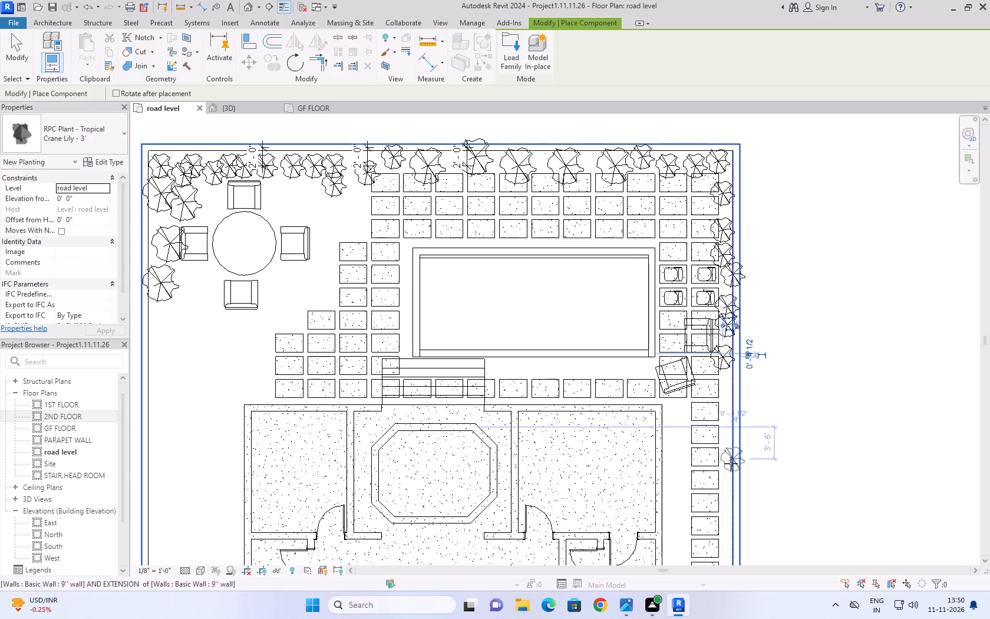
left_click(726, 386)
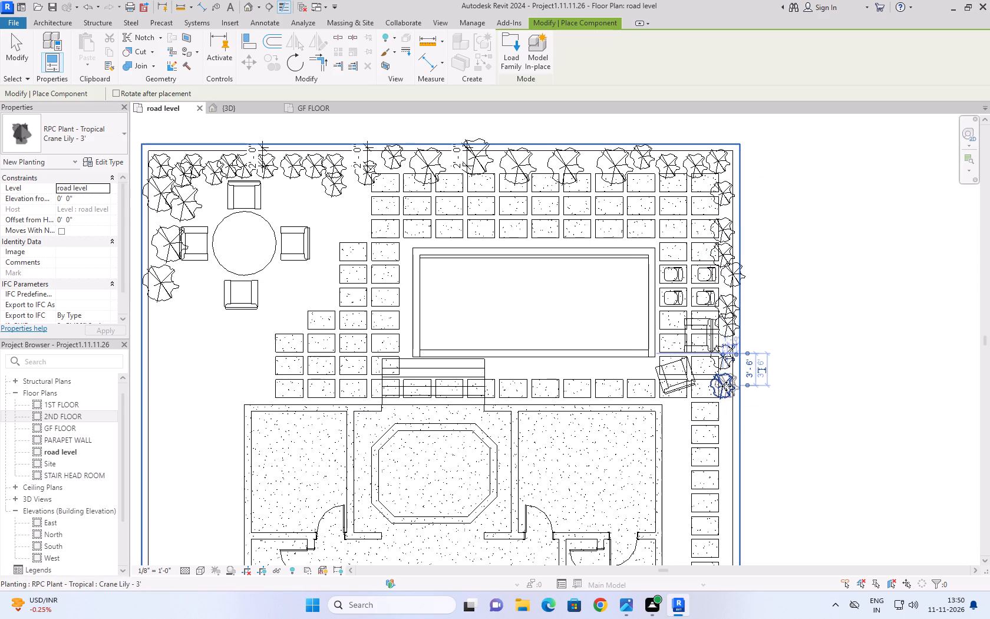
left_click(727, 423)
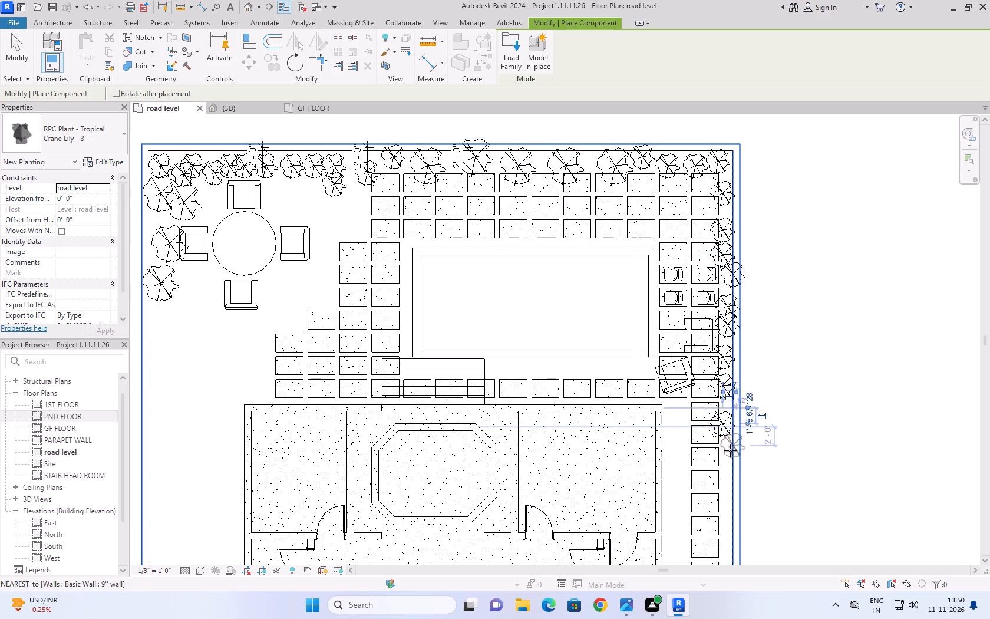
left_click(727, 456)
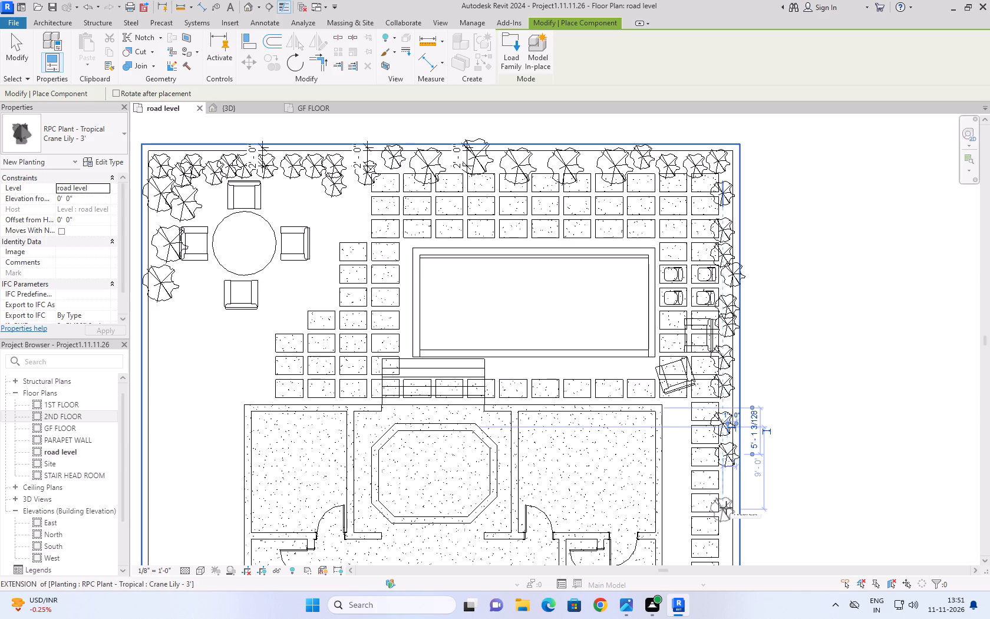
Place one more Crane Lily - 3' plant at the house end of the pool-side boundary wall row and check the row in 3D.
left_click(727, 489)
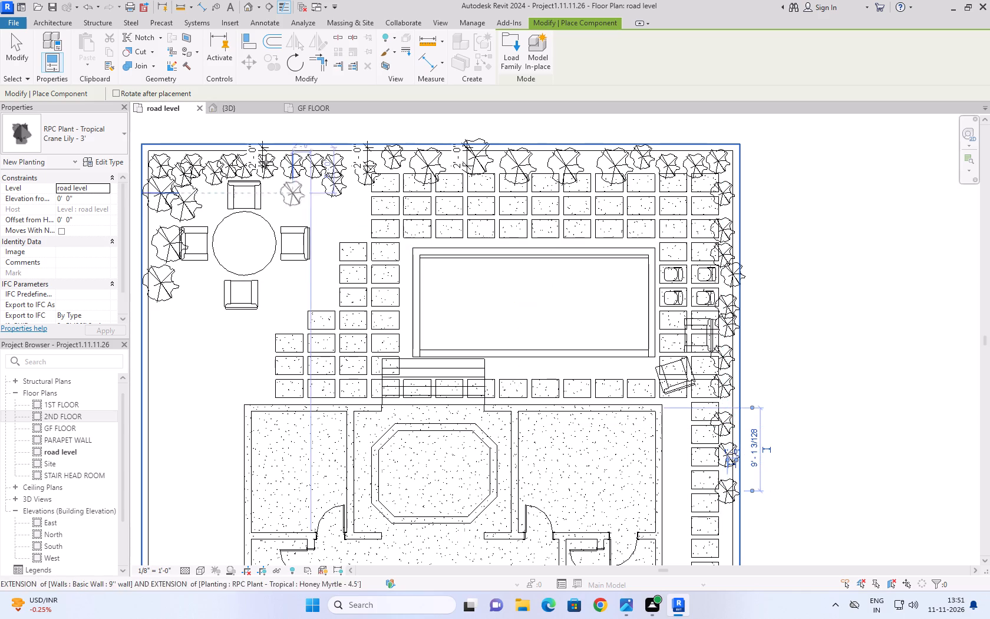
left_click(242, 106)
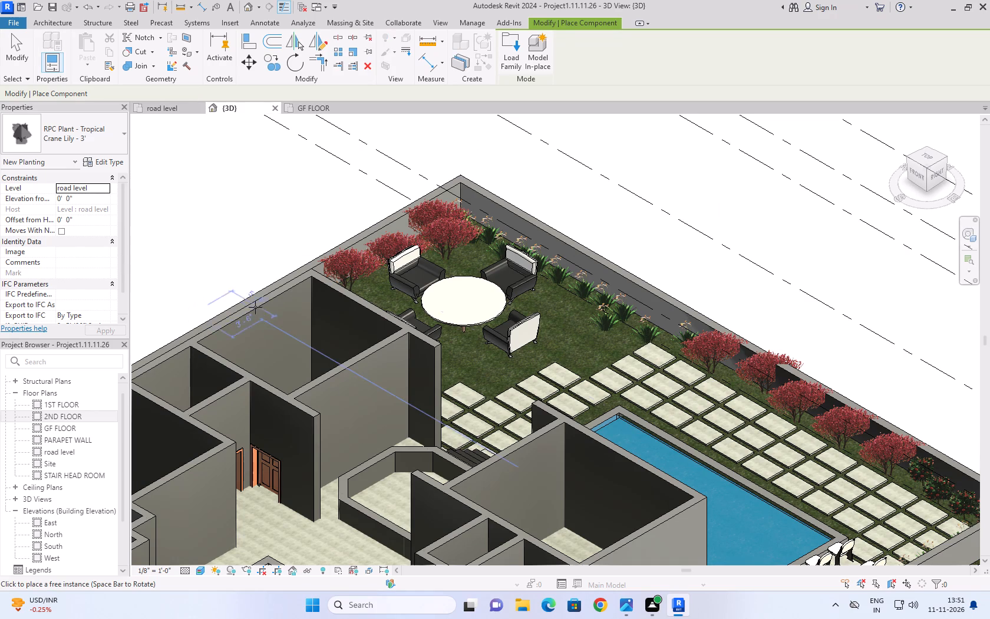
scroll(328, 235, "down", 4)
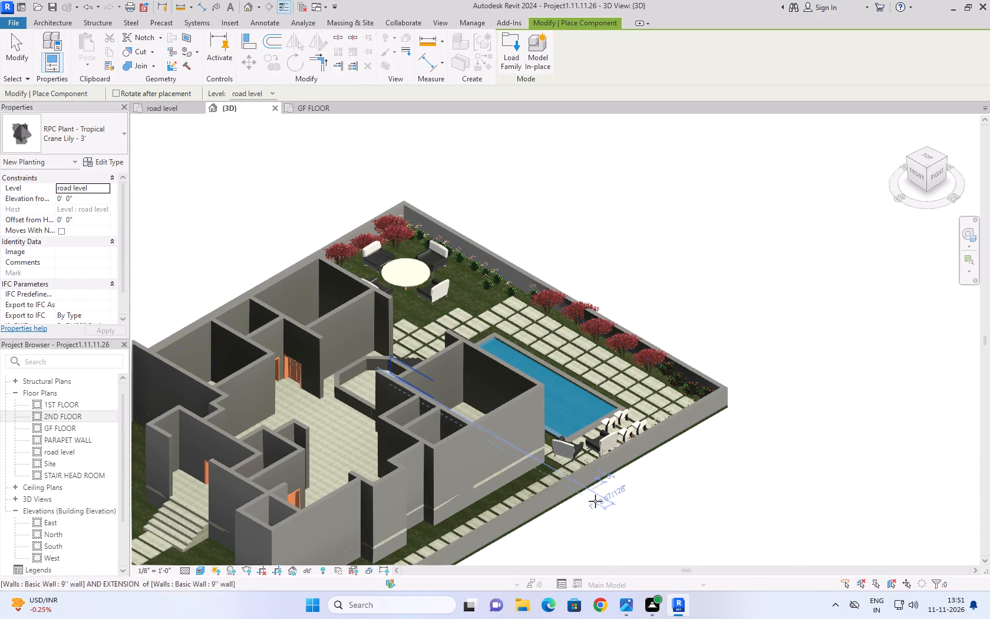
middle_click_drag(596, 502, 694, 470, "shift")
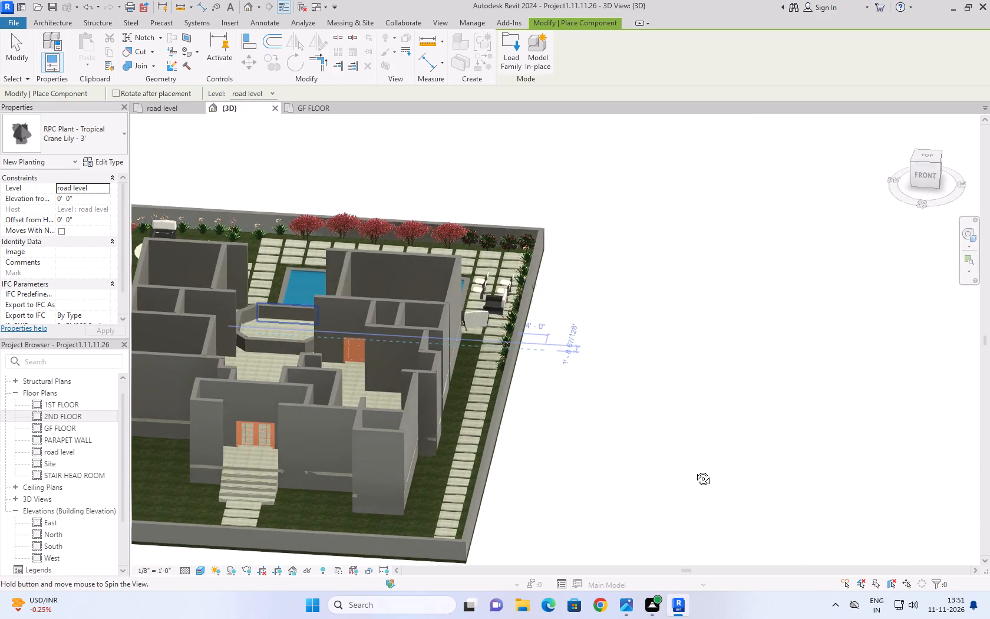
middle_click_drag(694, 470, 706, 467, "shift")
scroll(397, 269, "up", 7)
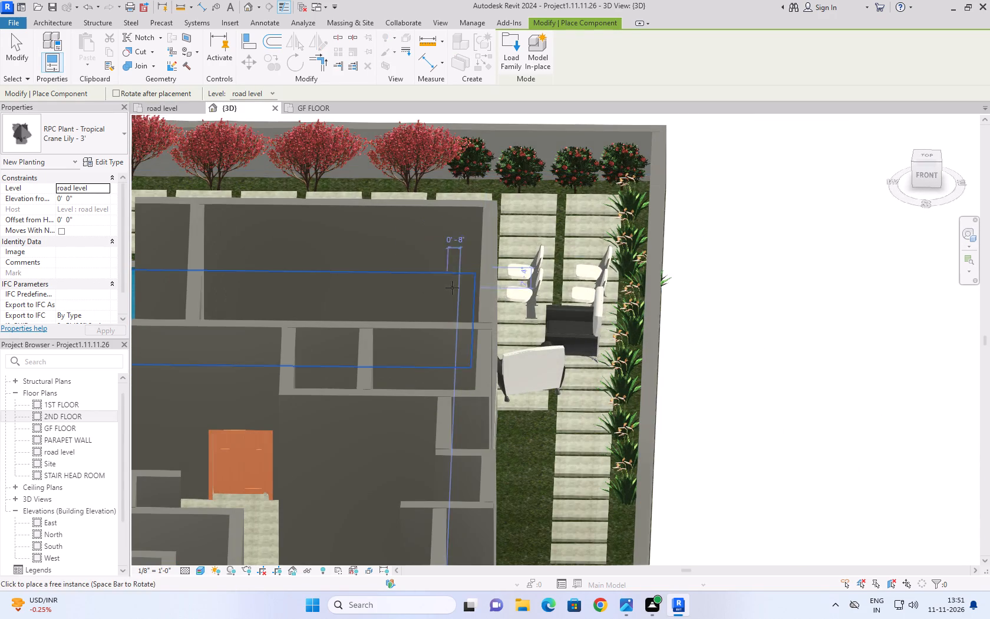
scroll(504, 297, "down", 6)
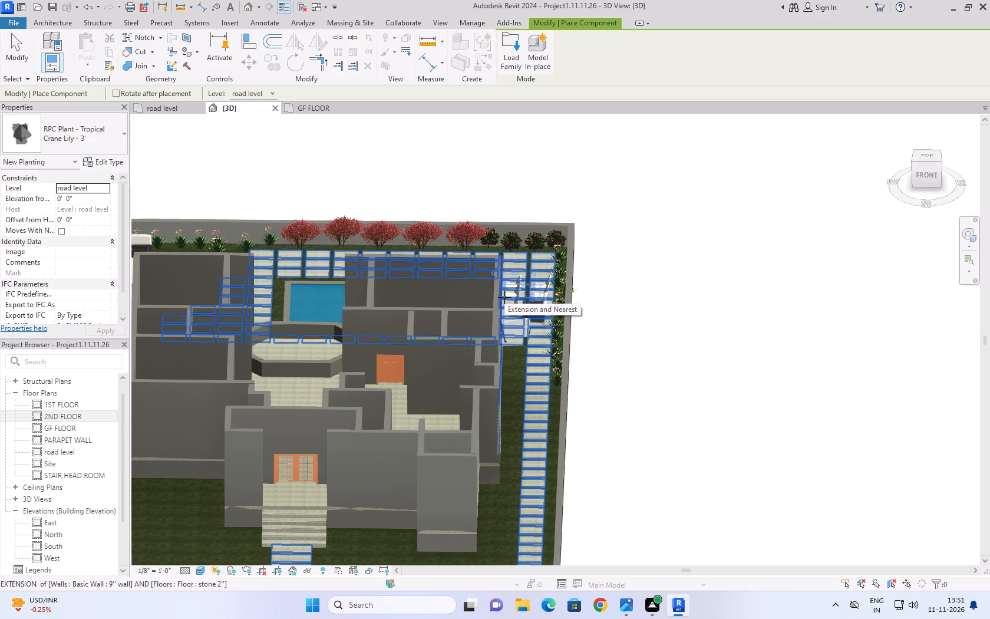
scroll(516, 304, "down", 4)
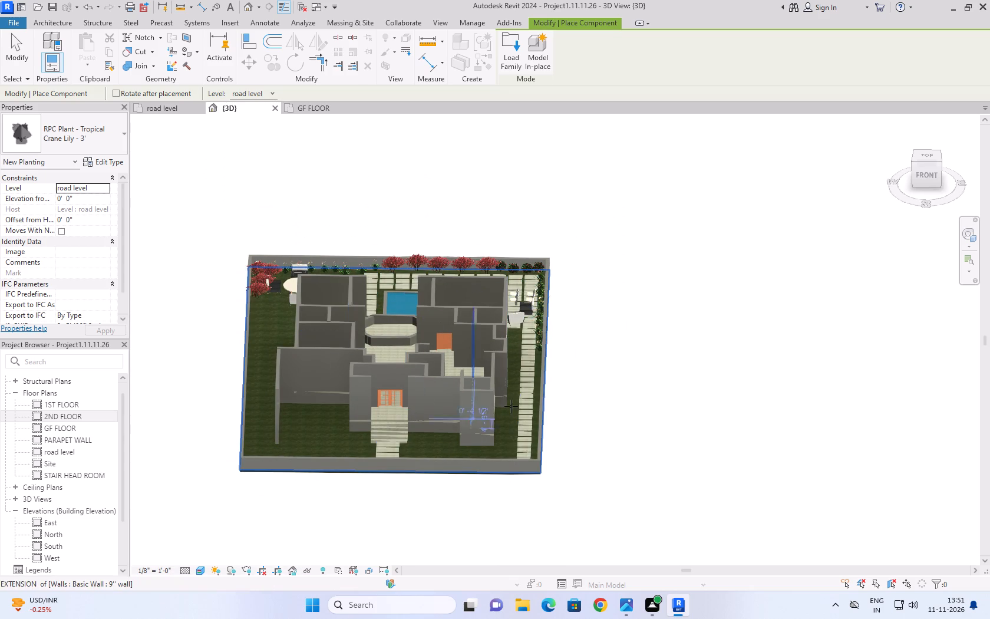
Place a Gray Birch - 10' tree on the road level at the end of the Honey Myrtle row near the round table and check it in 3D.
left_click(169, 104)
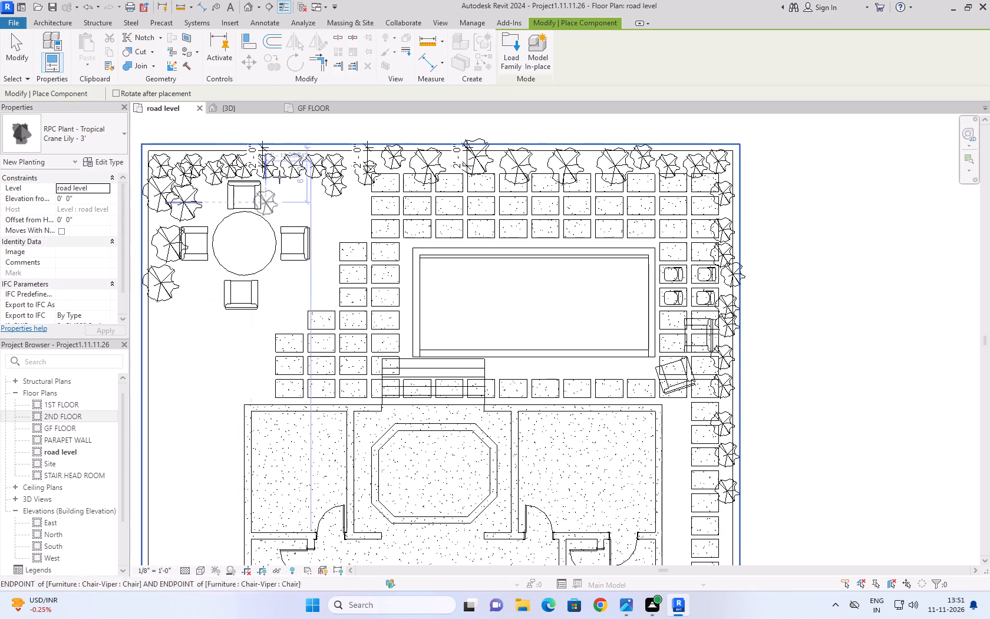
left_click(68, 127)
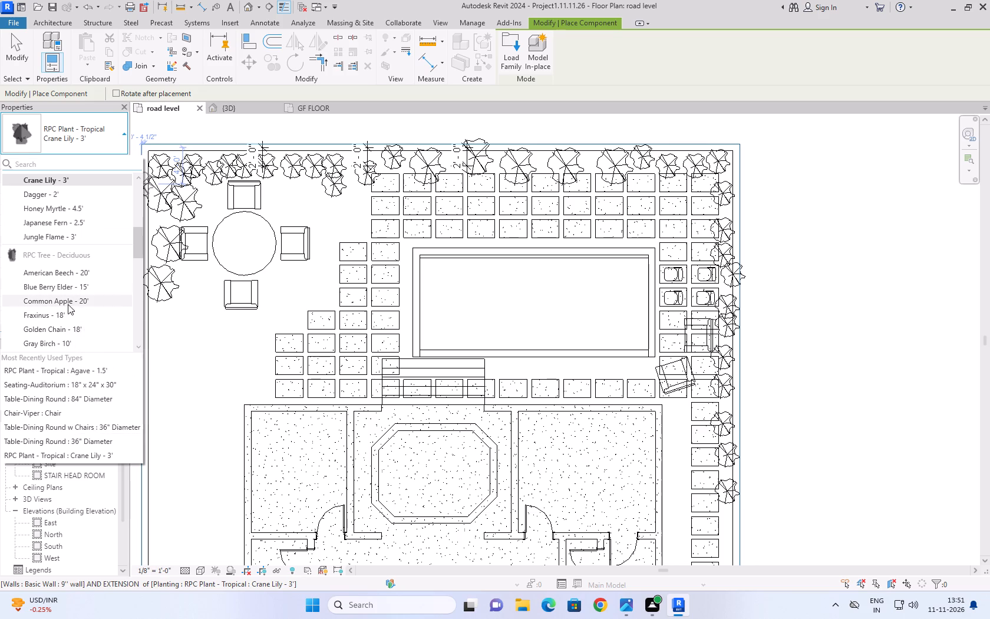
left_click(84, 343)
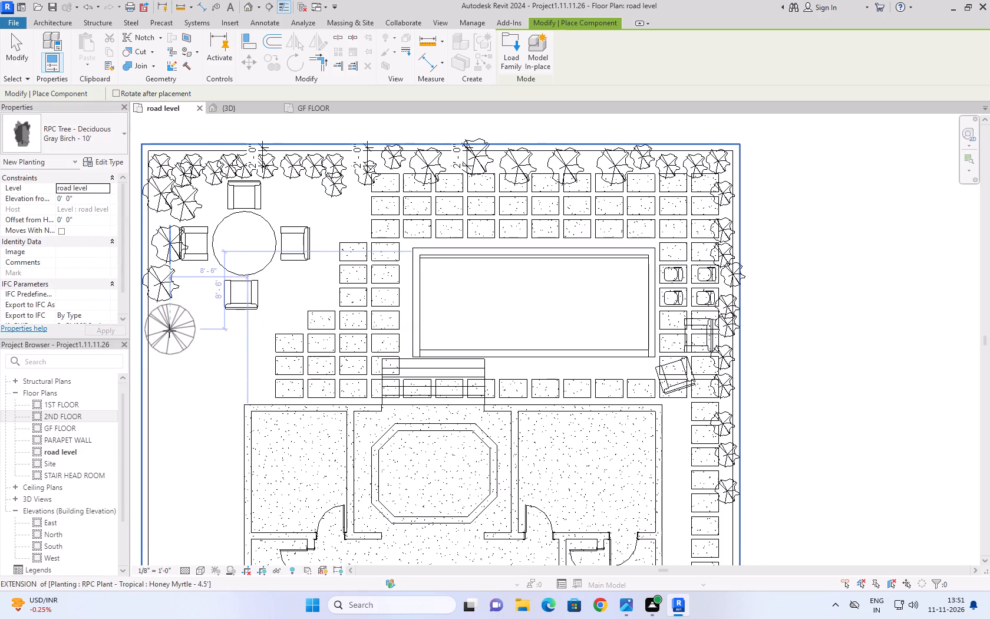
left_click(169, 328)
left_click(216, 101)
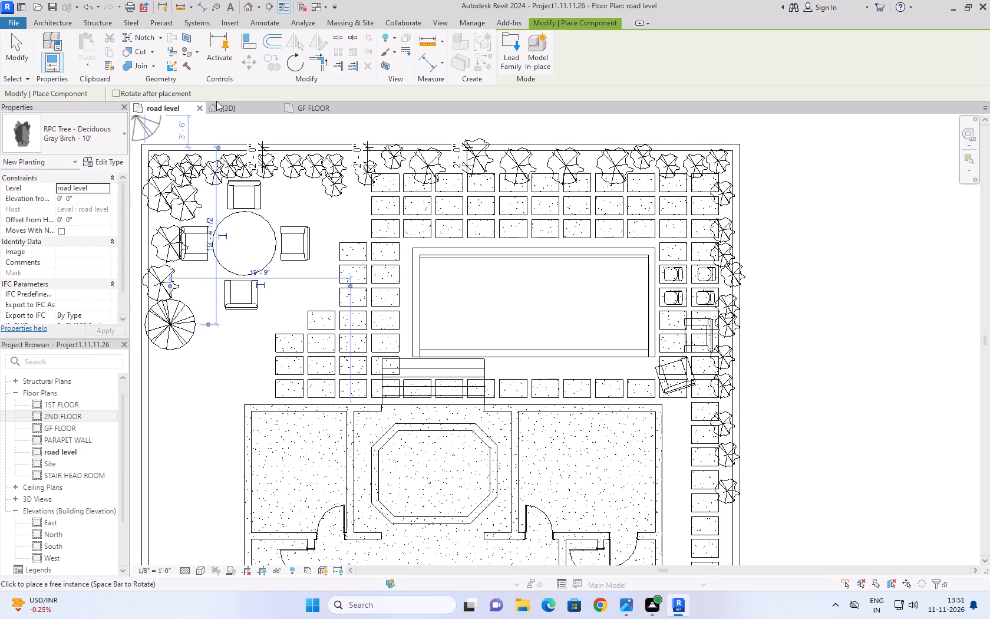
left_click(223, 105)
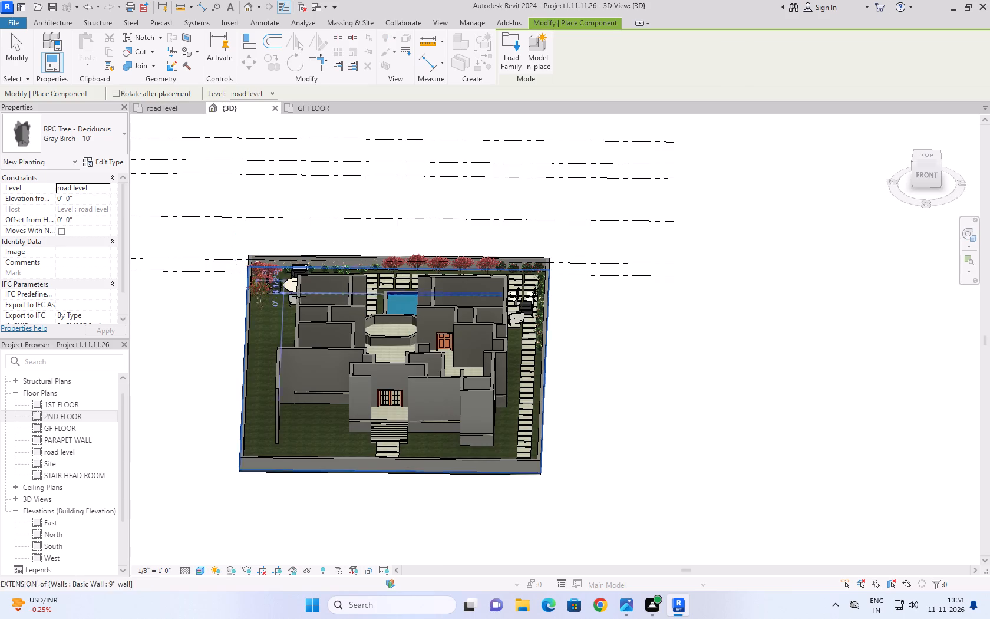
middle_click_drag(611, 317, 556, 340, "shift")
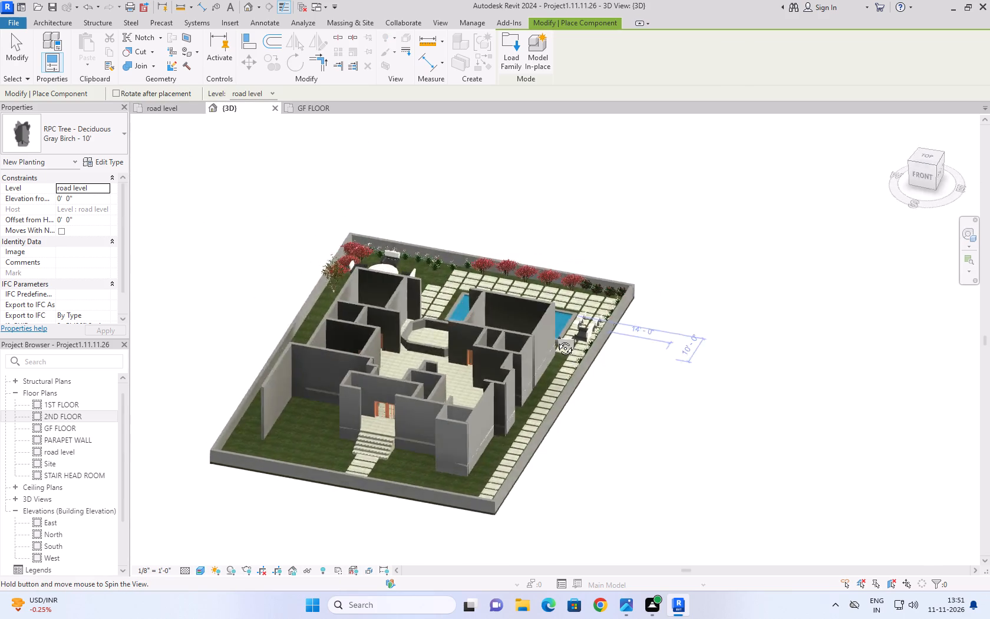
middle_click_drag(556, 340, 394, 383, "shift")
scroll(507, 369, "up", 3)
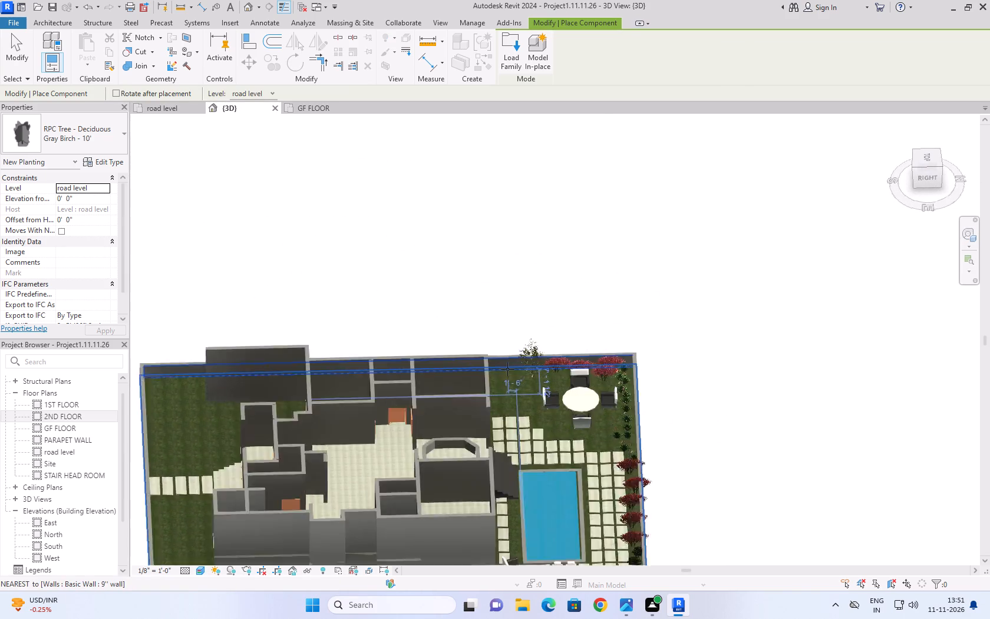
scroll(507, 369, "up", 11)
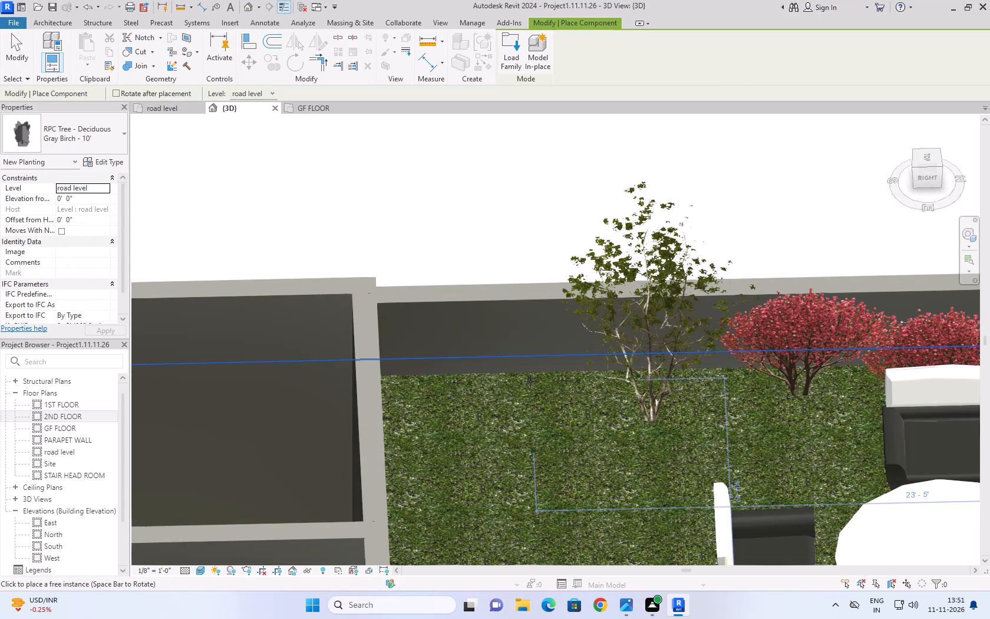
scroll(259, 156, "down", 9)
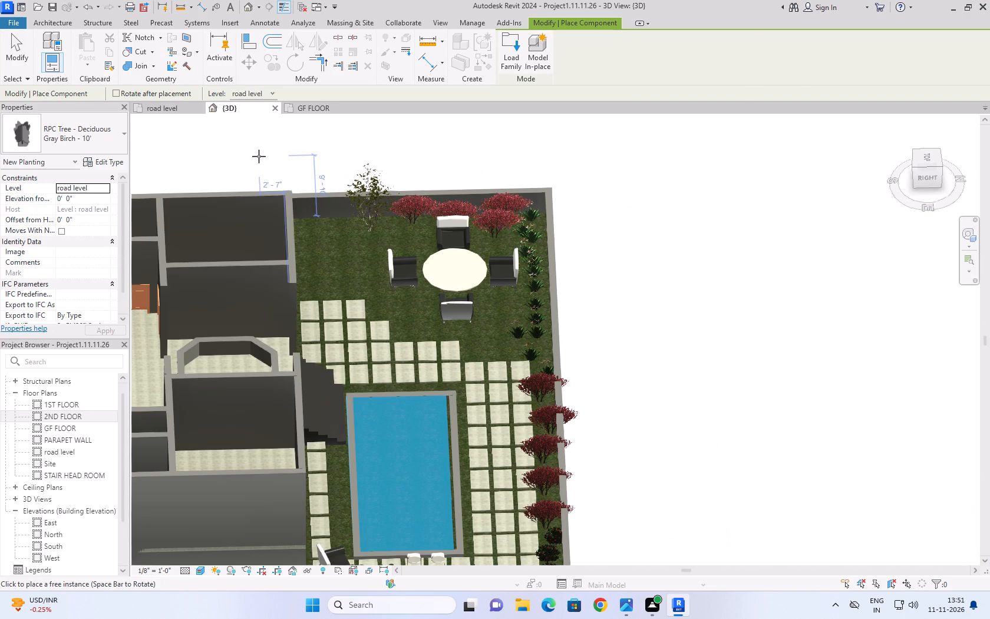
Place two Japanese Cherry - 15' trees in the road level plan, one at the end of the Crane Lily row and one at the house wall recess.
left_click(61, 127)
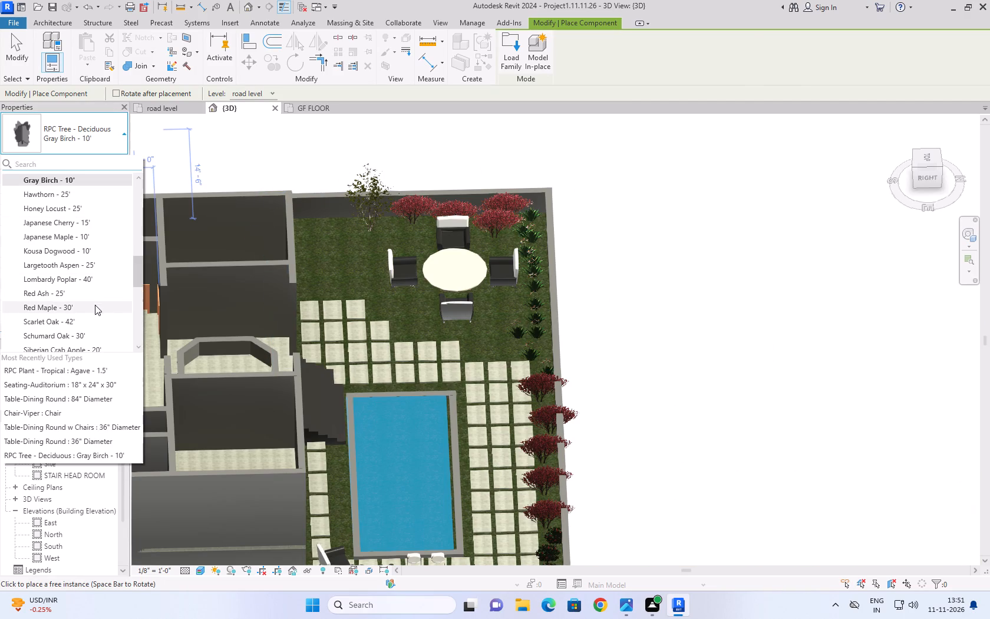
left_click(88, 223)
left_click(171, 113)
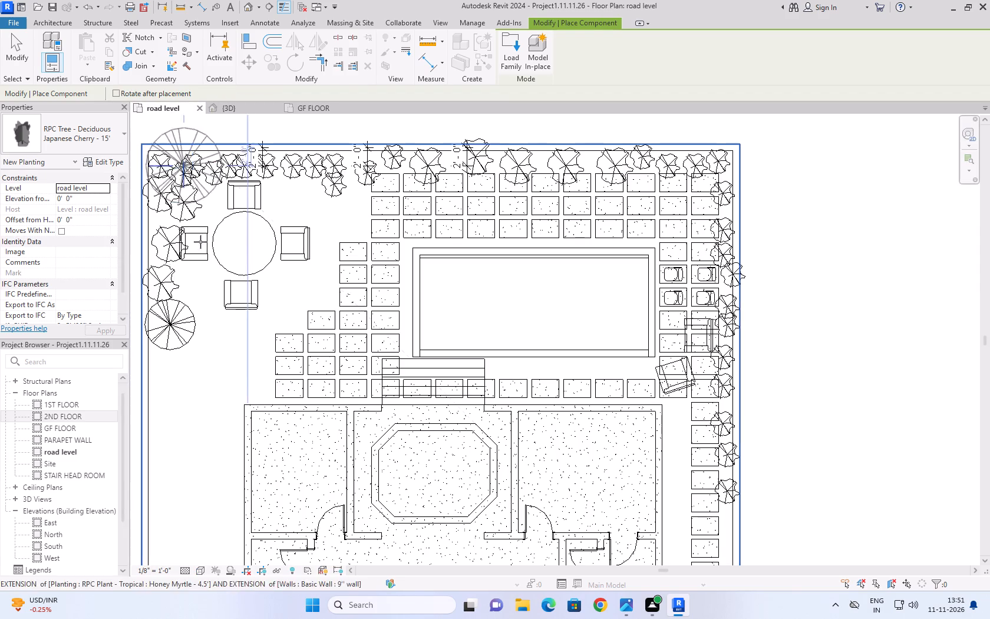
scroll(473, 296, "down", 5)
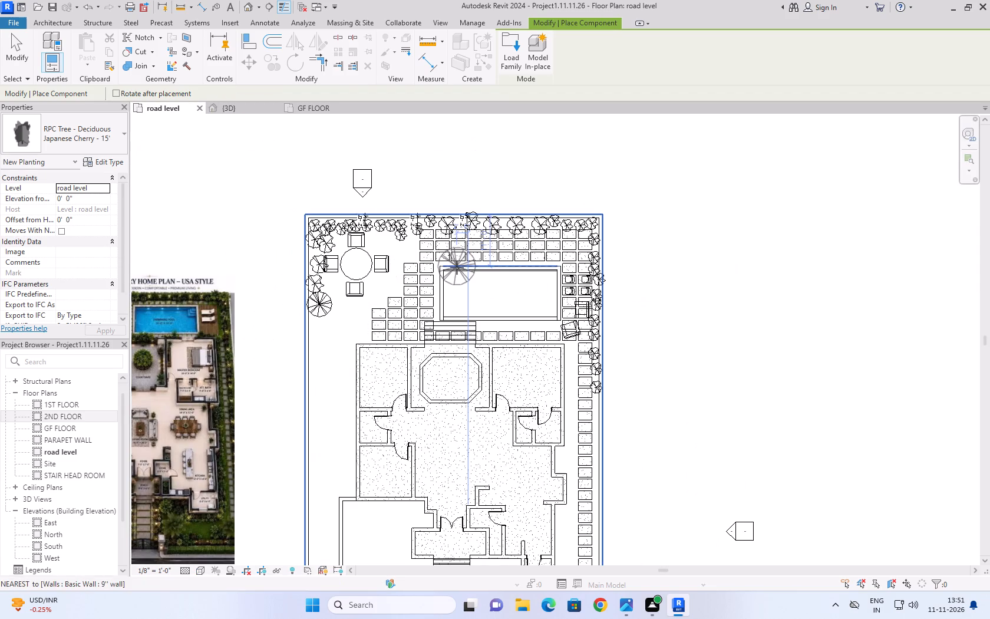
scroll(595, 427, "up", 4)
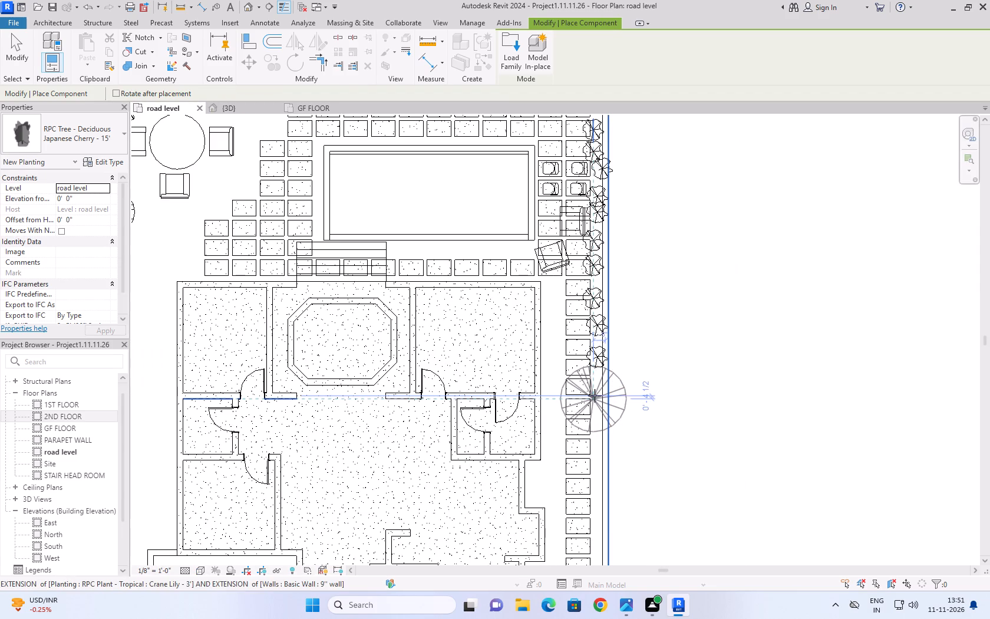
left_click(595, 394)
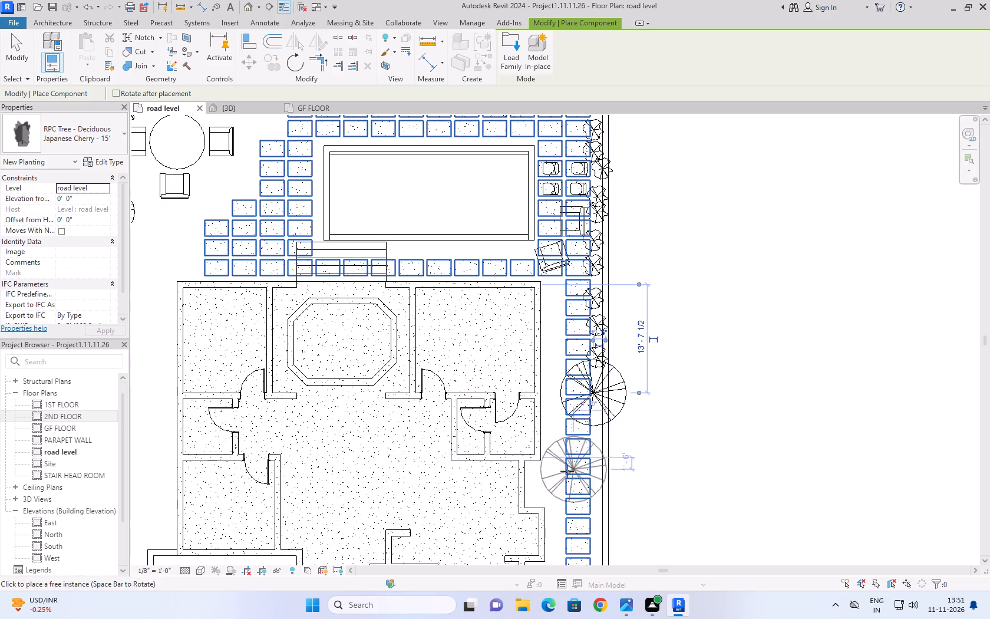
left_click(542, 488)
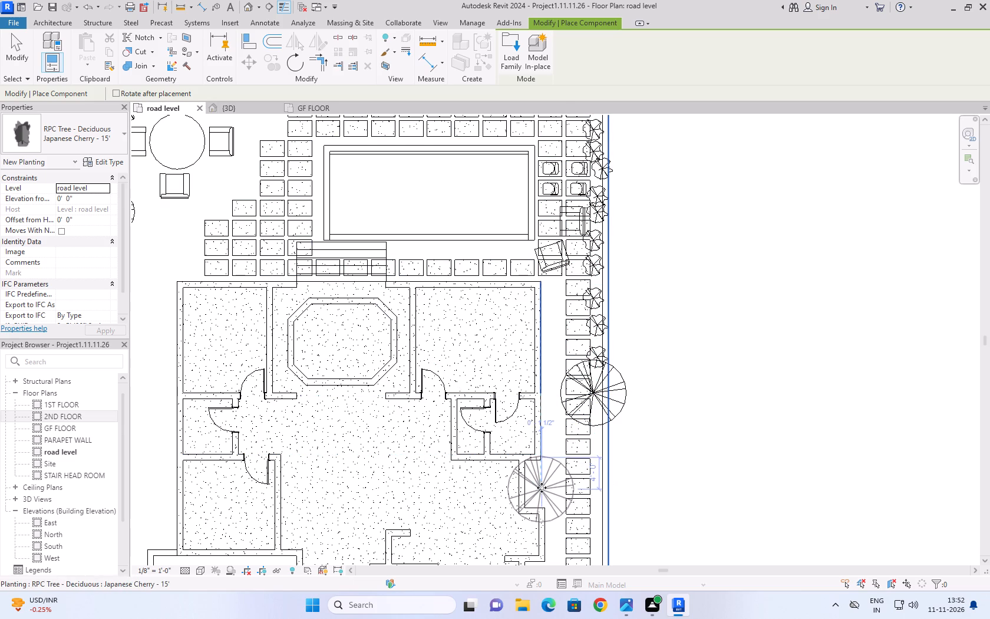
Examine the two Japanese Cherry trees beside the stepping-stone path and the overall planting in the 3D view.
left_click(233, 110)
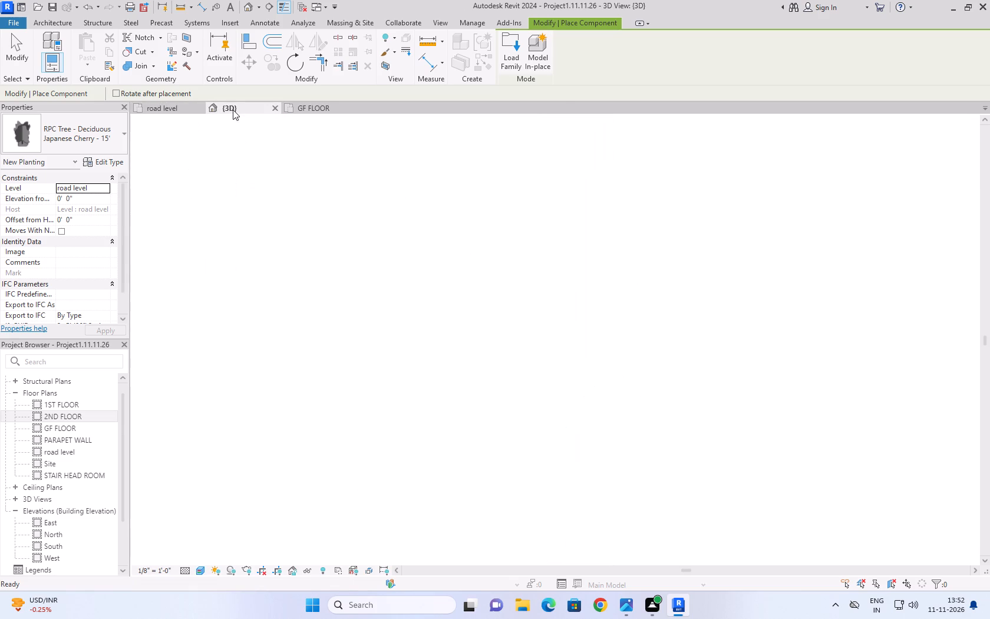
scroll(461, 189, "down", 7)
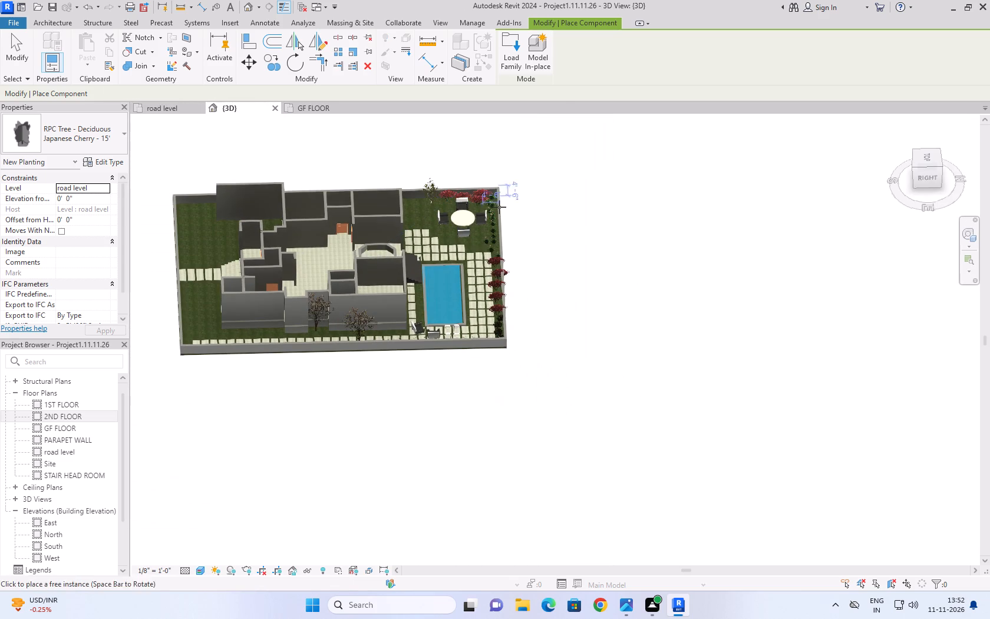
middle_click_drag(377, 408, 472, 374, "shift")
scroll(390, 229, "up", 6)
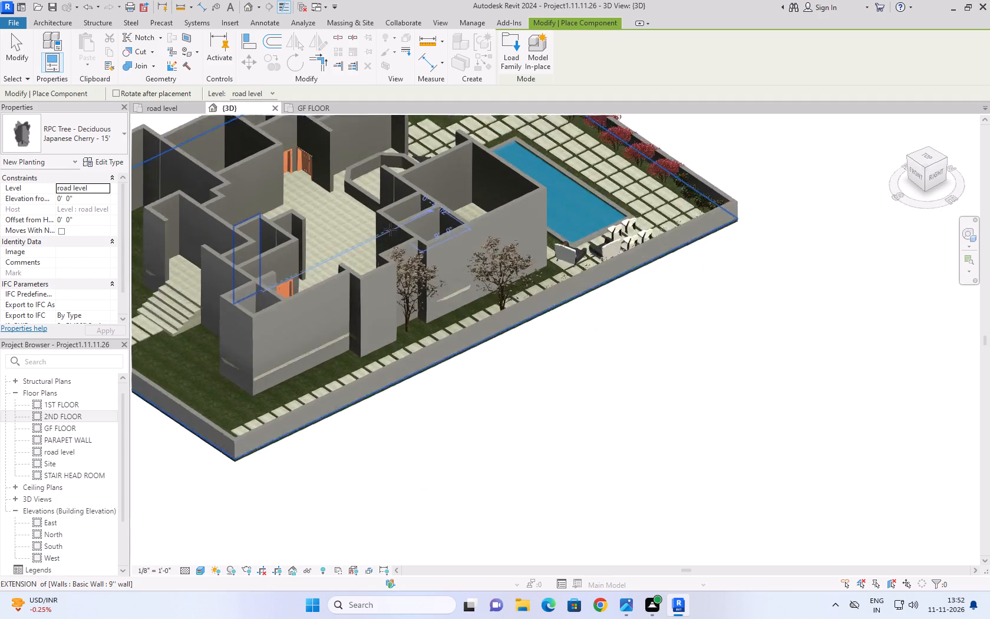
scroll(390, 229, "up", 2)
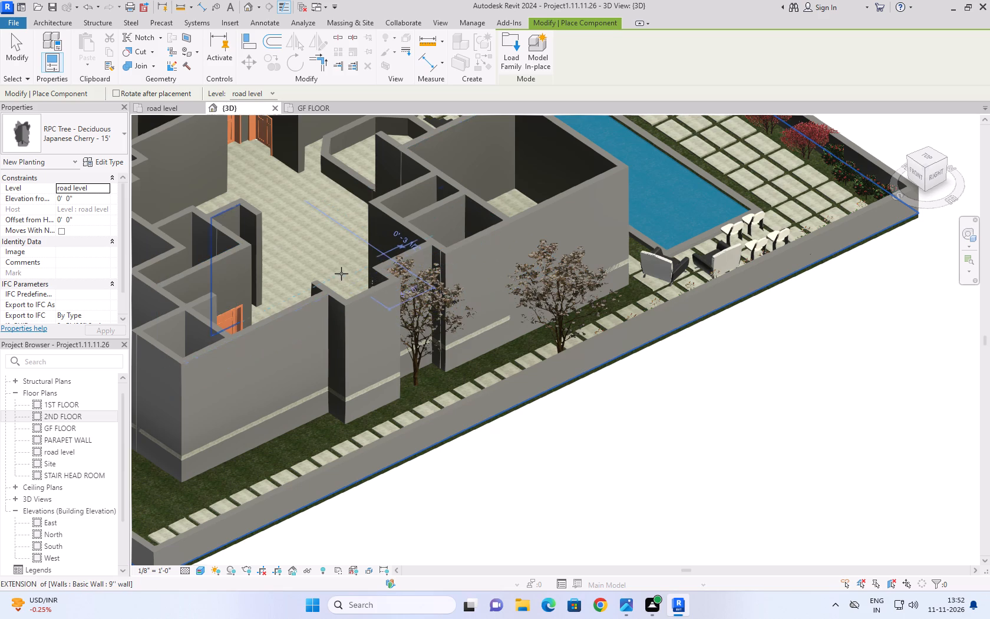
scroll(404, 328, "down", 6)
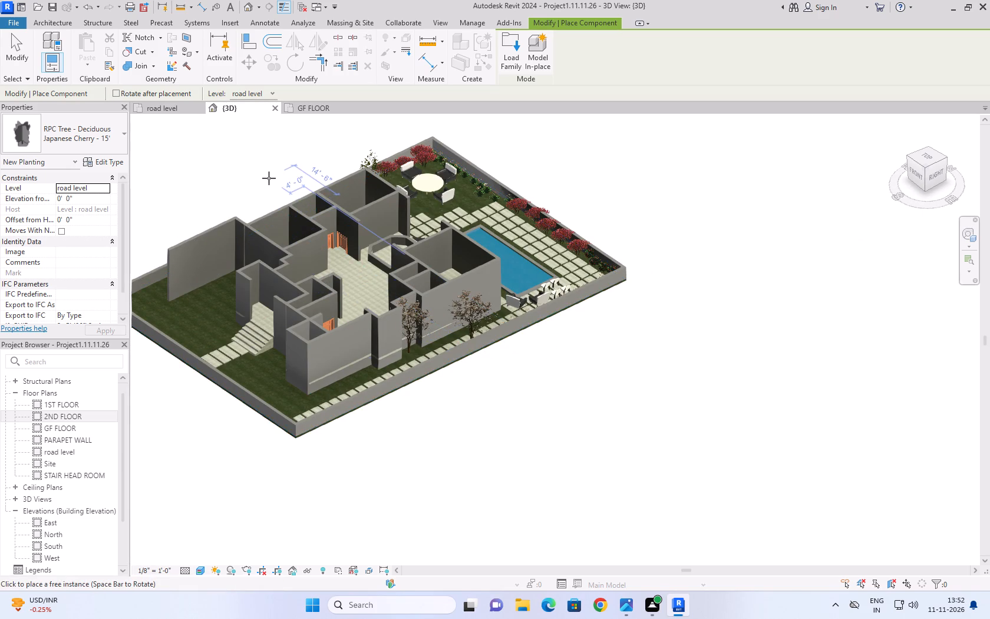
scroll(269, 178, "up", 5)
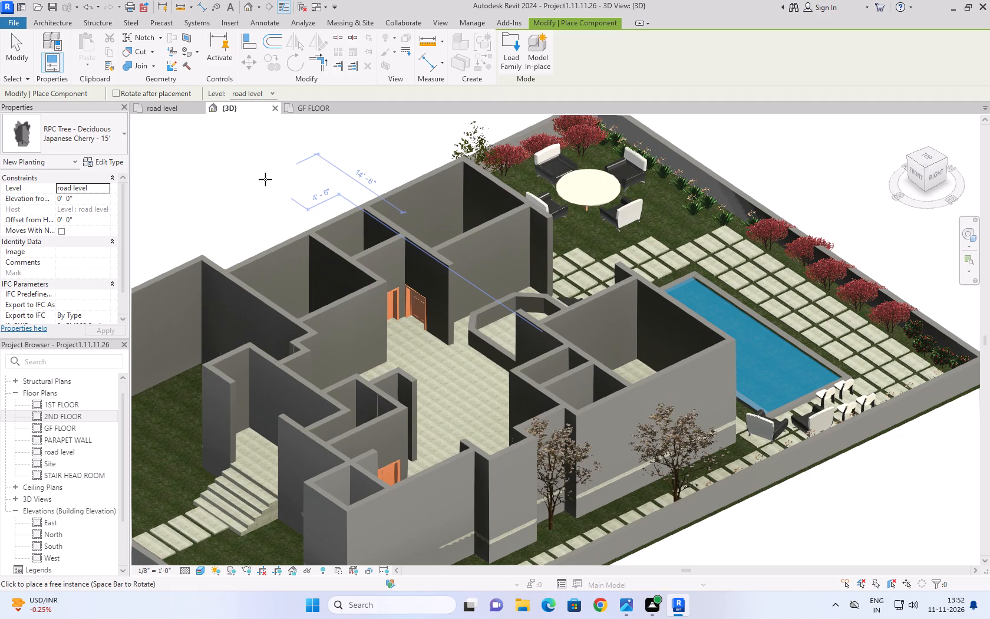
scroll(273, 193, "down", 5)
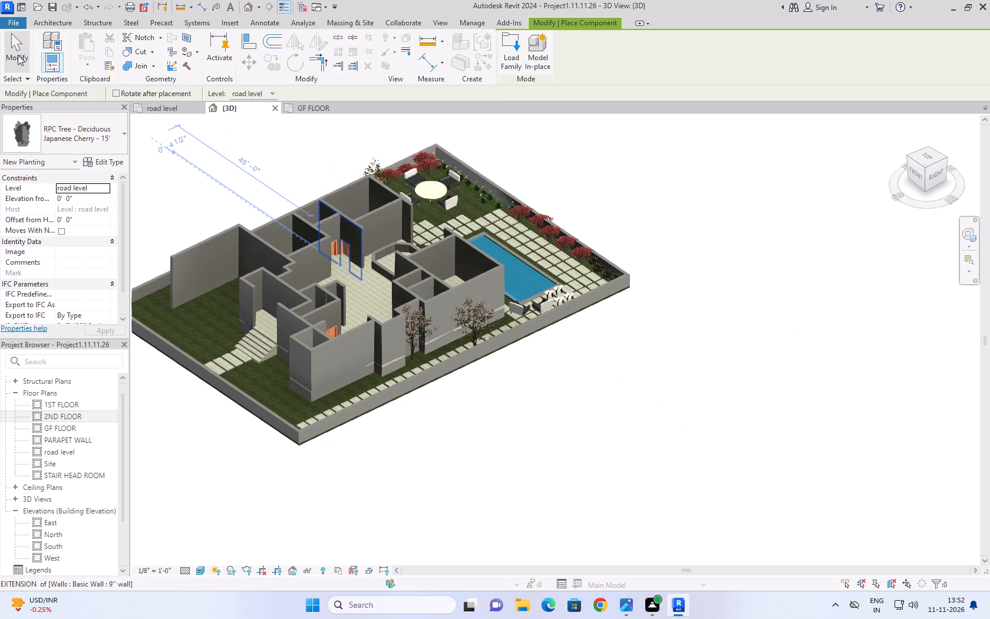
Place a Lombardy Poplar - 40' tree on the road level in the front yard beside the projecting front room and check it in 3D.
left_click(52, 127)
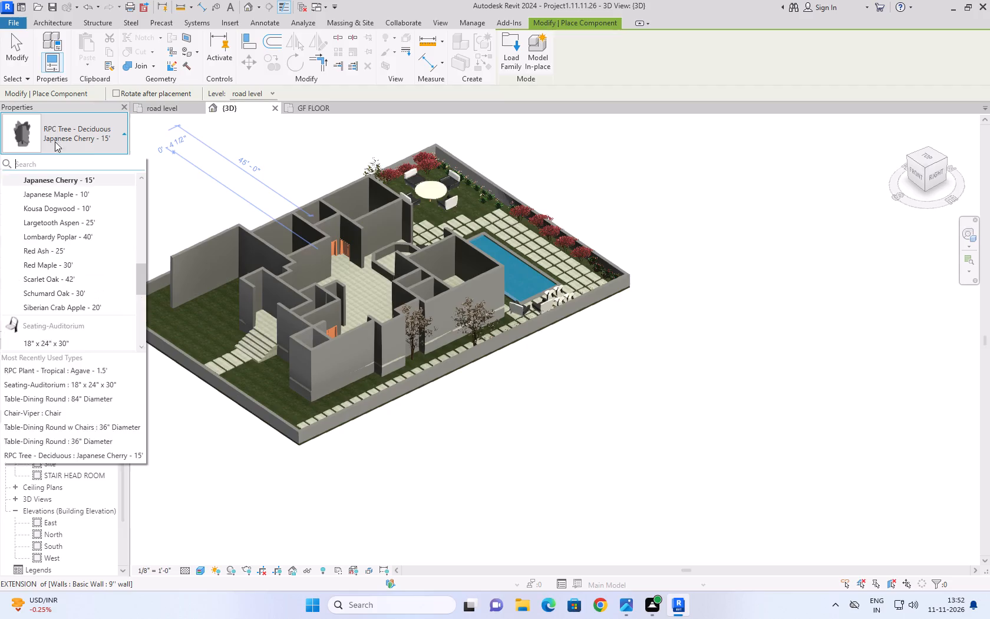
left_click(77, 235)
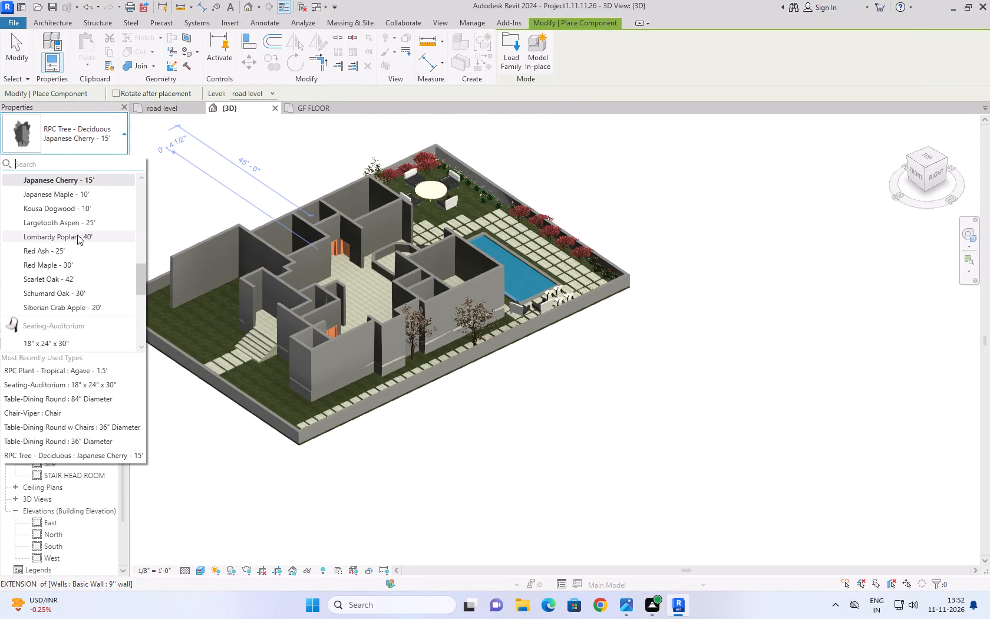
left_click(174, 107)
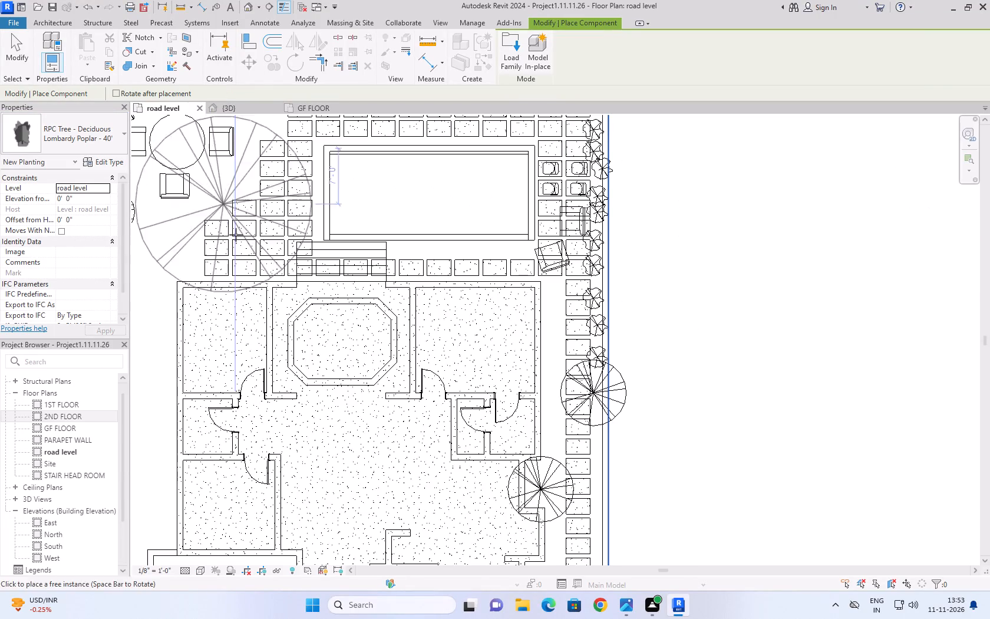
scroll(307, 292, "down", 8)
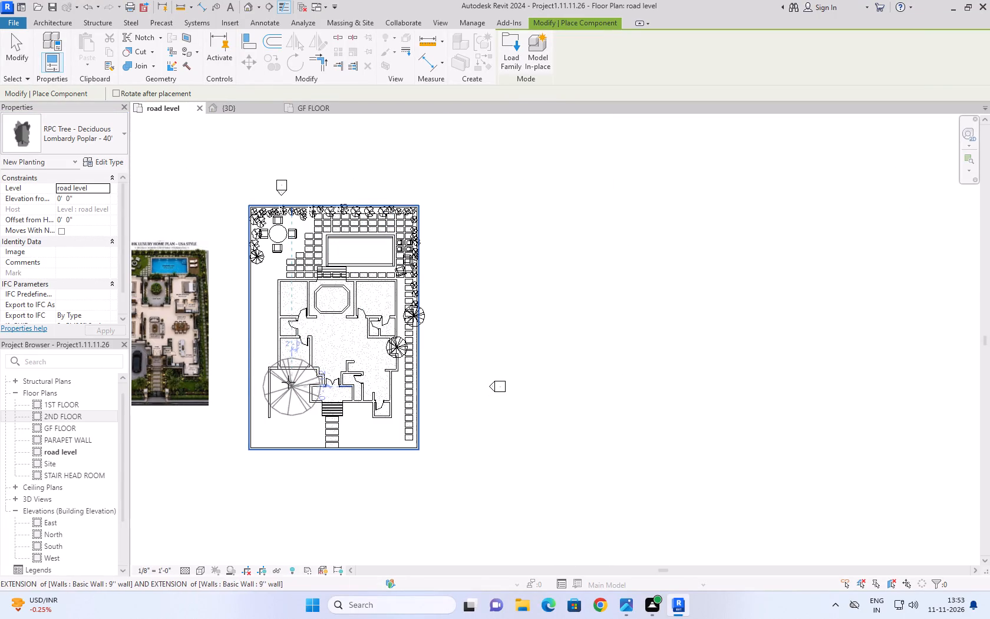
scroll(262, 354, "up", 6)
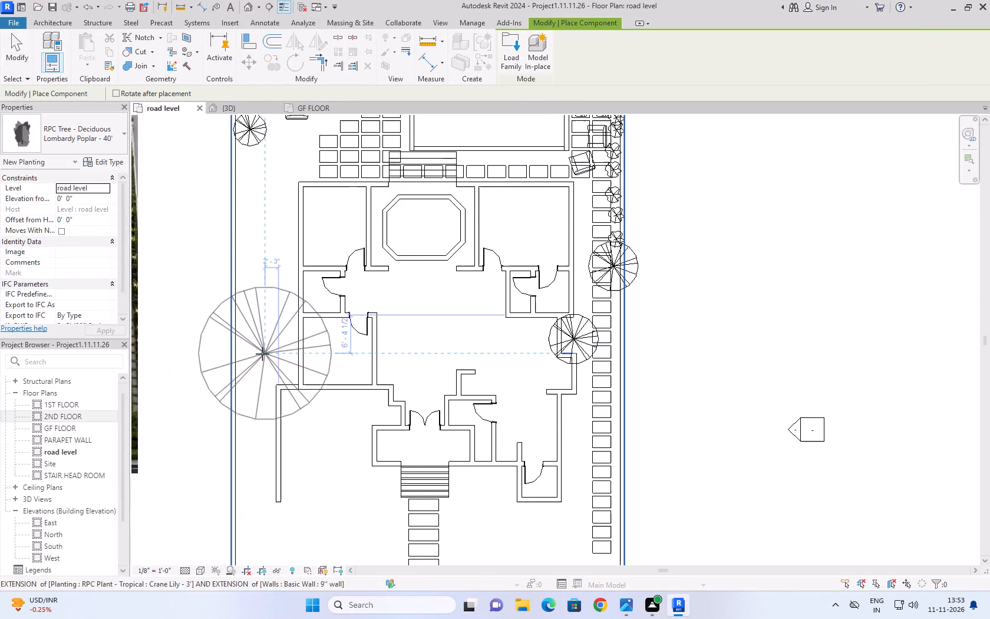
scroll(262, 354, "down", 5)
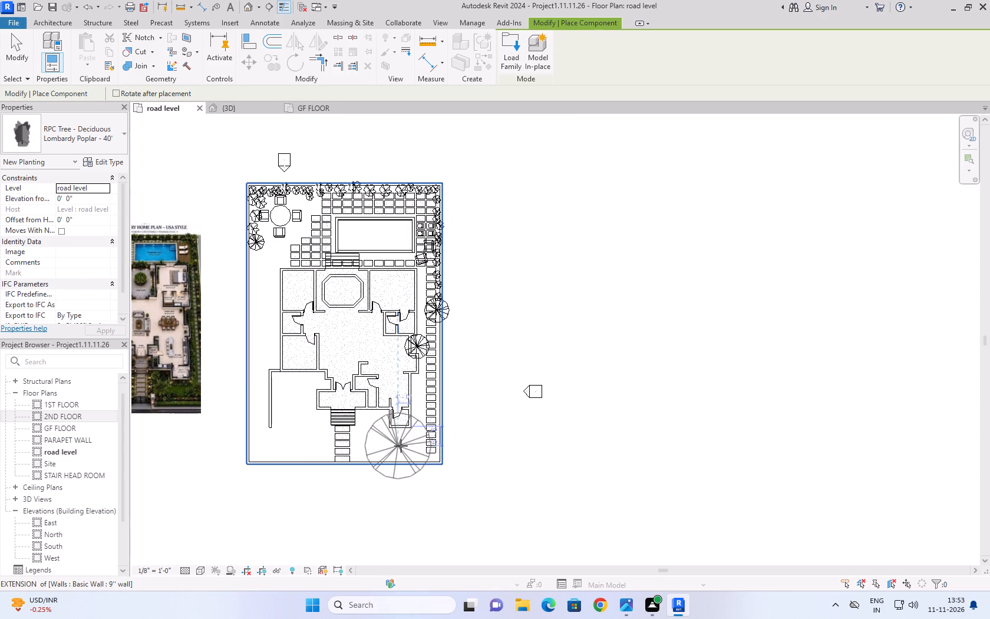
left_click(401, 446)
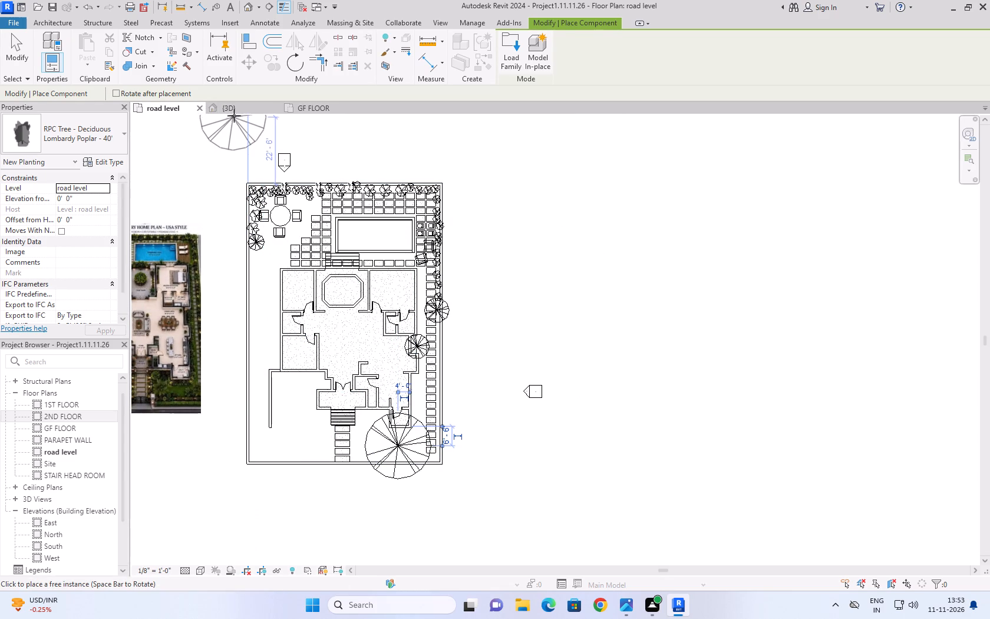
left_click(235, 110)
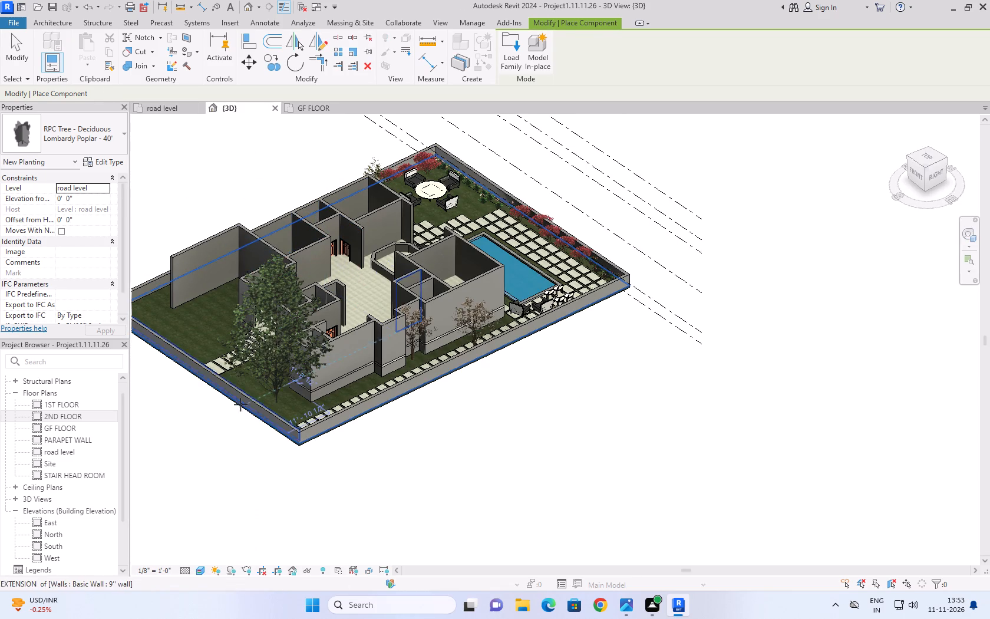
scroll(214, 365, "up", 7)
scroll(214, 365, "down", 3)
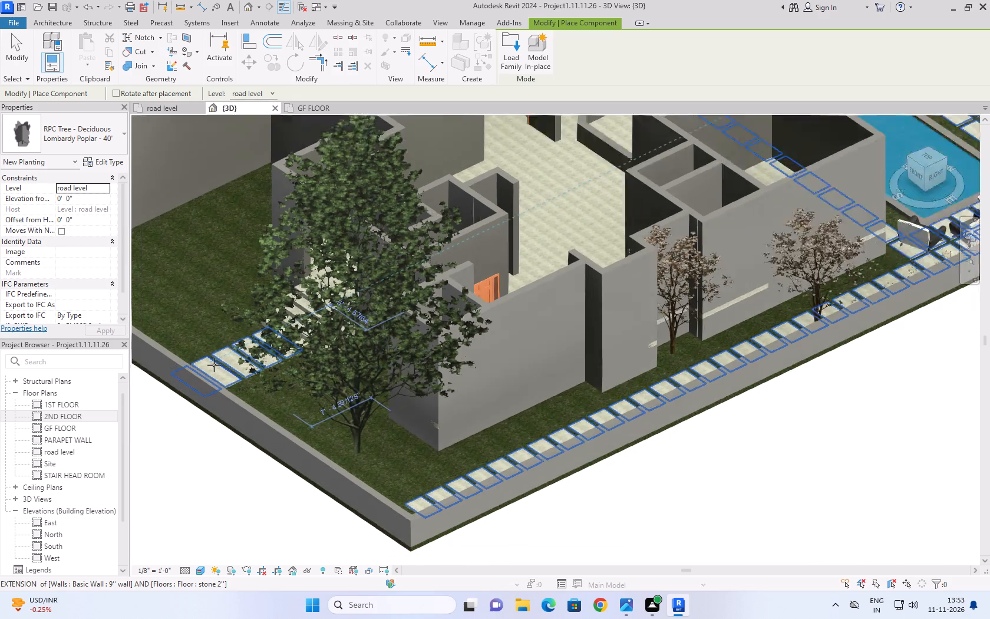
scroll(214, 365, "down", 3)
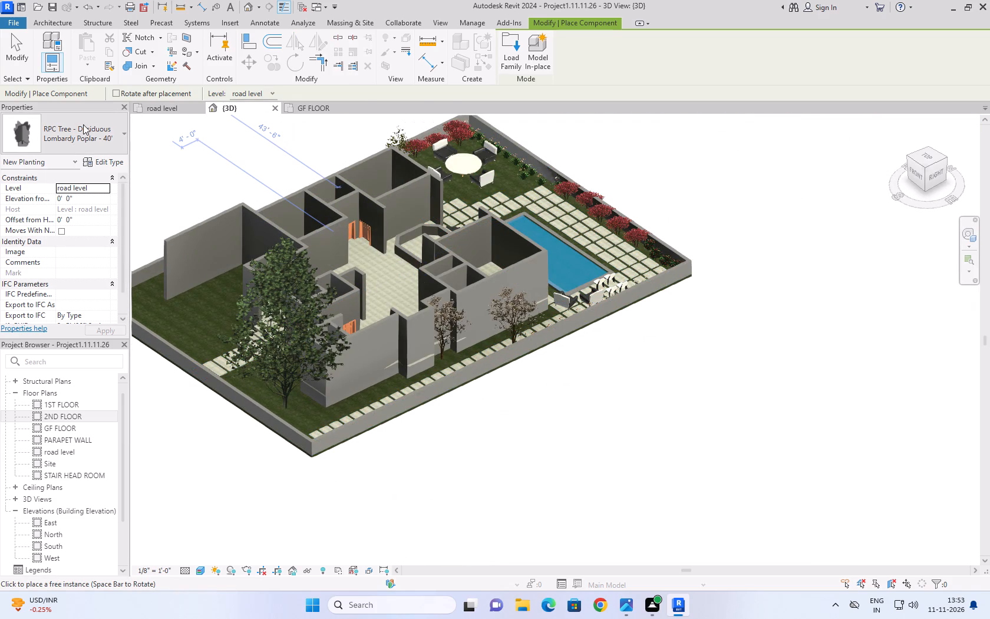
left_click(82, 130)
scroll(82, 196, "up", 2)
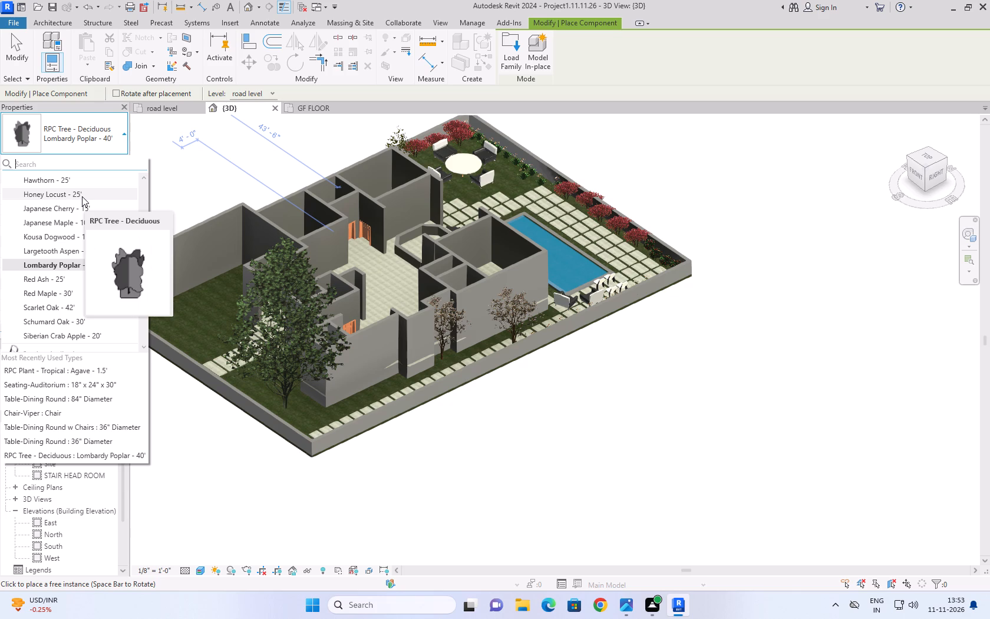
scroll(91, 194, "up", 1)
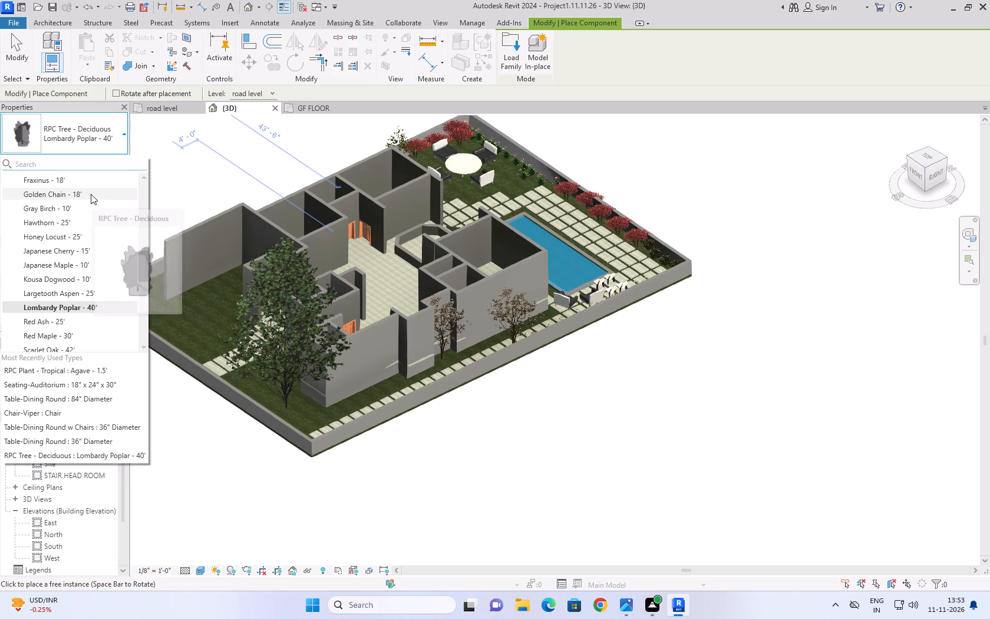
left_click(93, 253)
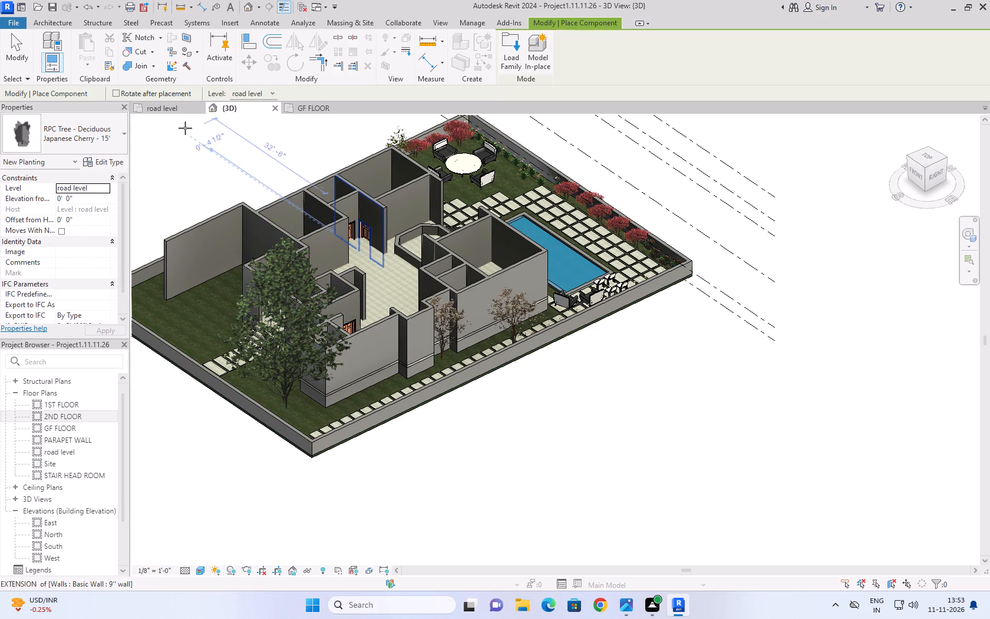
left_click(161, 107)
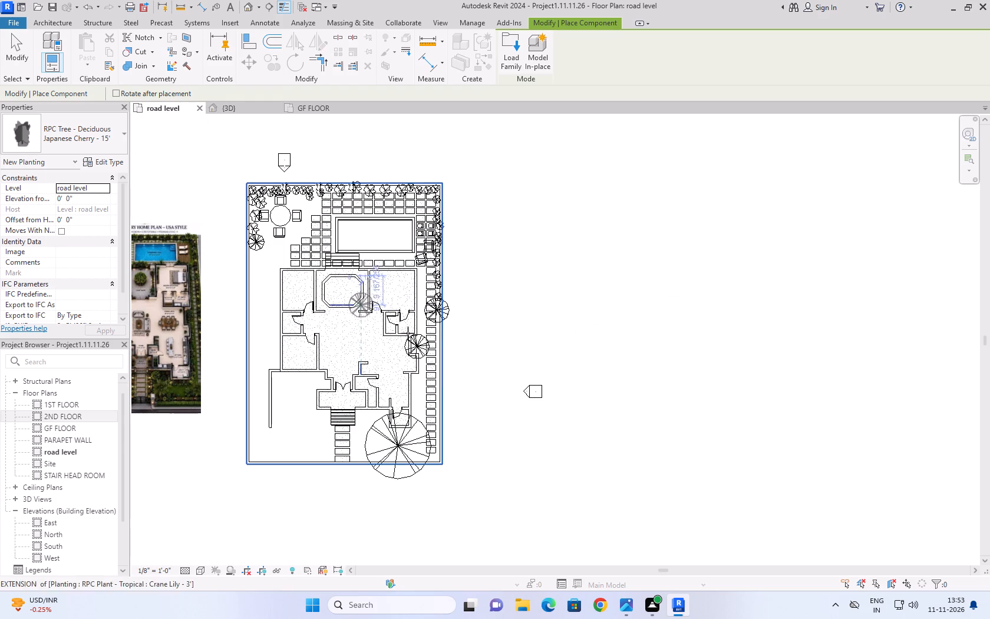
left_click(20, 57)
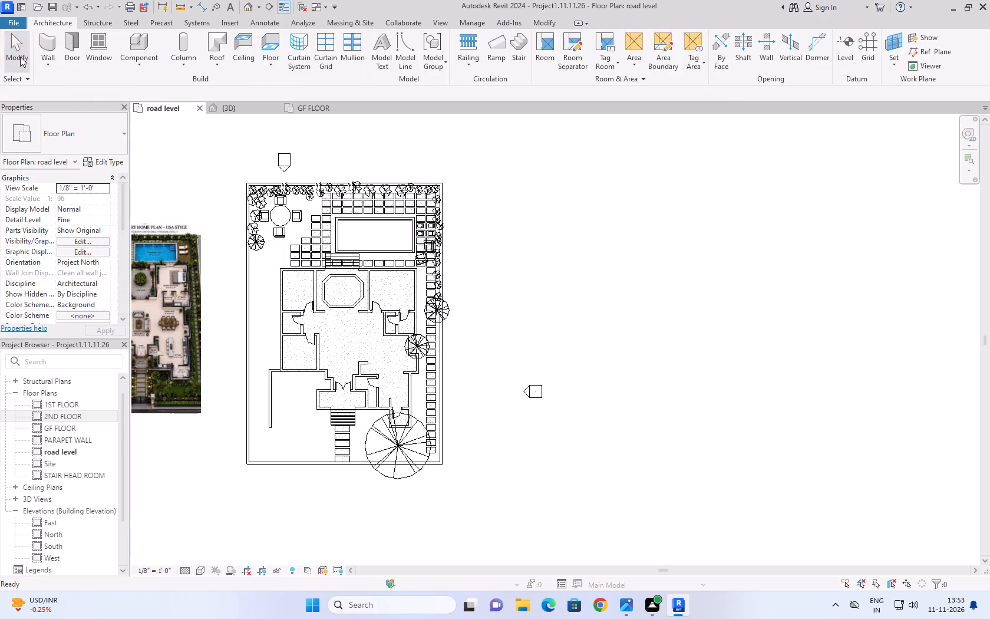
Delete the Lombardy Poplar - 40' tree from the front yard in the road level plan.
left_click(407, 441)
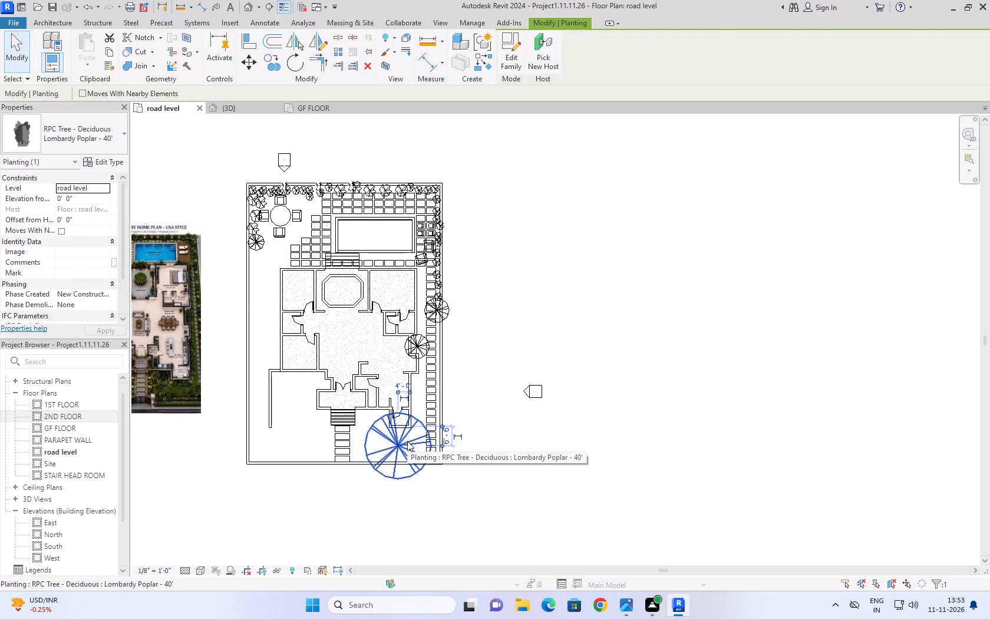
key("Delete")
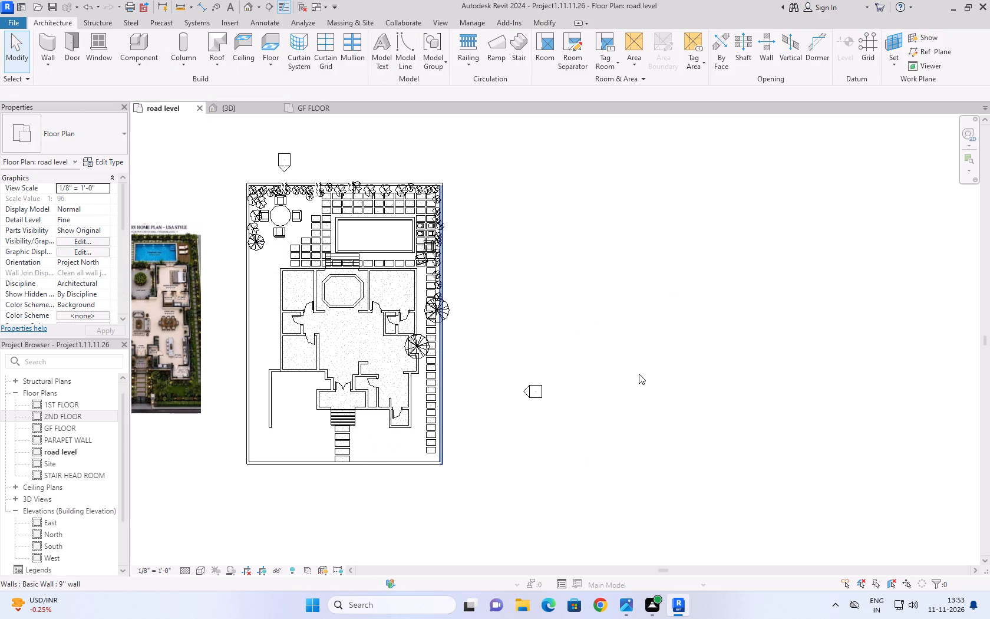
Examine the front yard and overall road level planting against the 3BHK luxury home reference plan image.
scroll(431, 431, "up", 6)
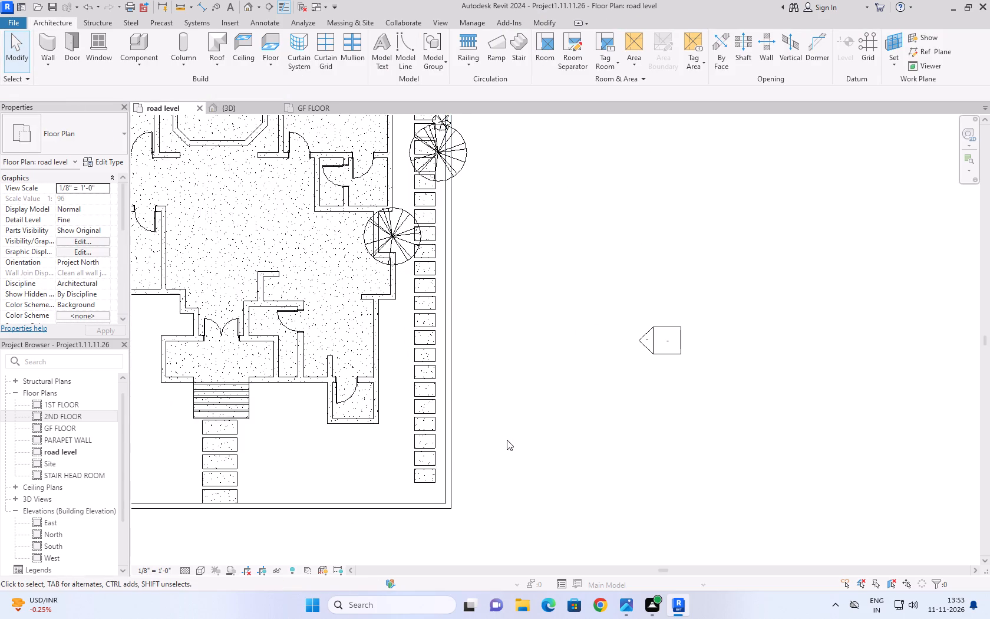
scroll(508, 441, "up", 1)
middle_click_drag(509, 442, 653, 420)
scroll(659, 414, "down", 3)
scroll(467, 390, "down", 4)
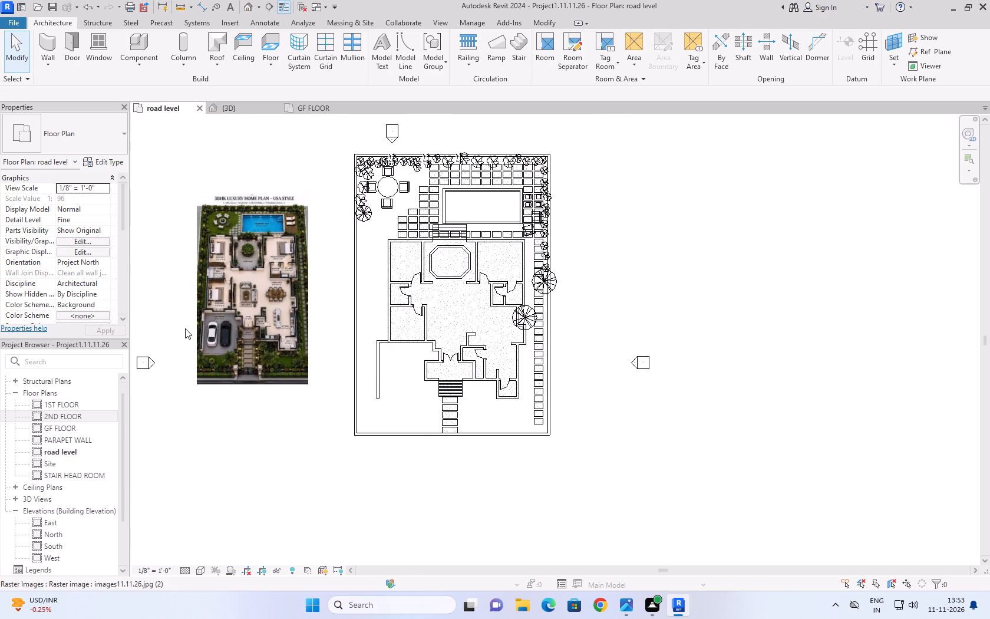
scroll(186, 325, "up", 1)
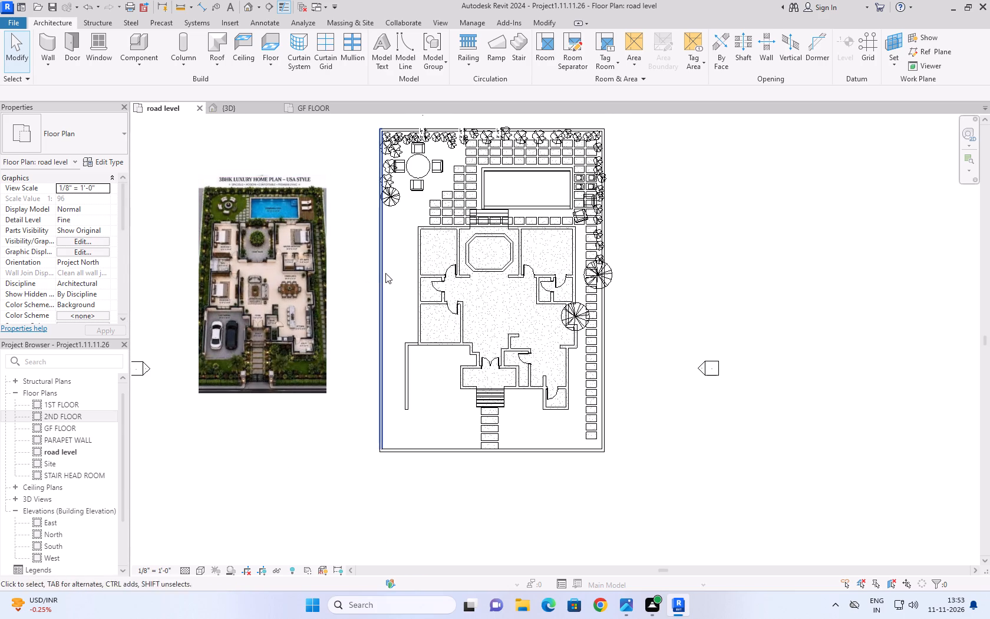
left_click(97, 147)
left_click(101, 140)
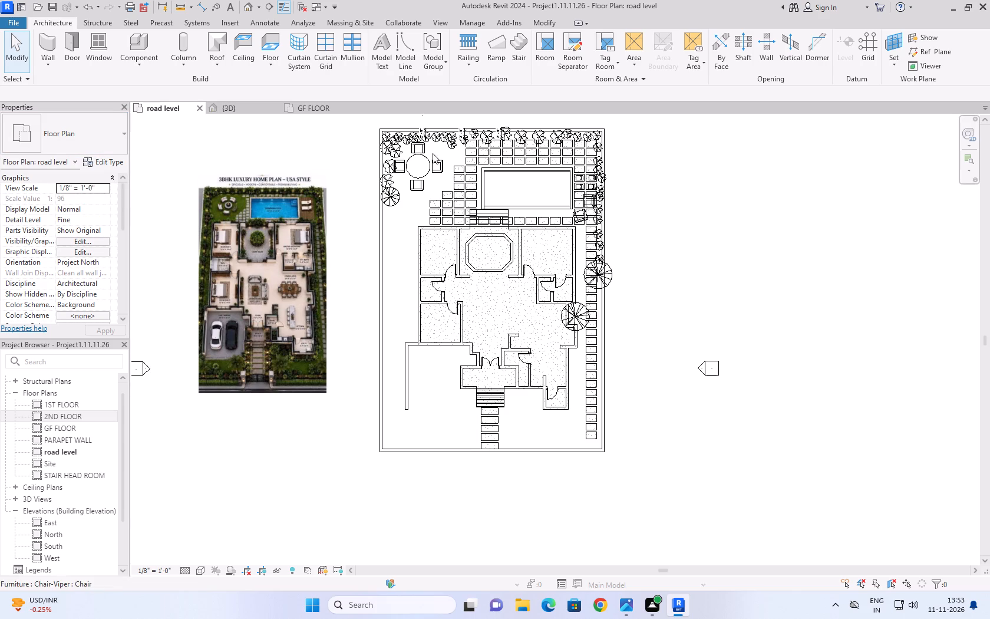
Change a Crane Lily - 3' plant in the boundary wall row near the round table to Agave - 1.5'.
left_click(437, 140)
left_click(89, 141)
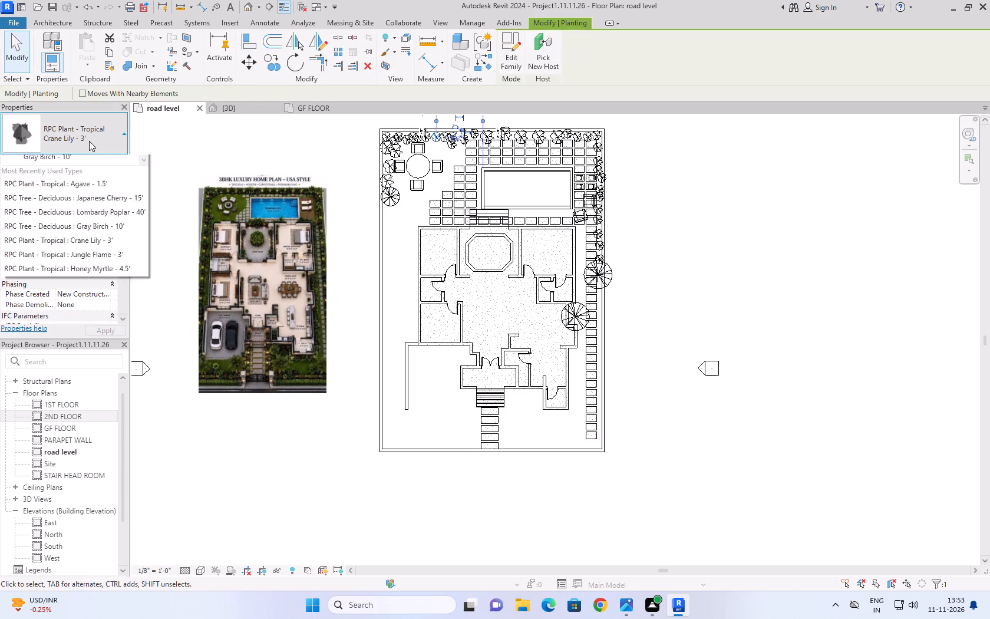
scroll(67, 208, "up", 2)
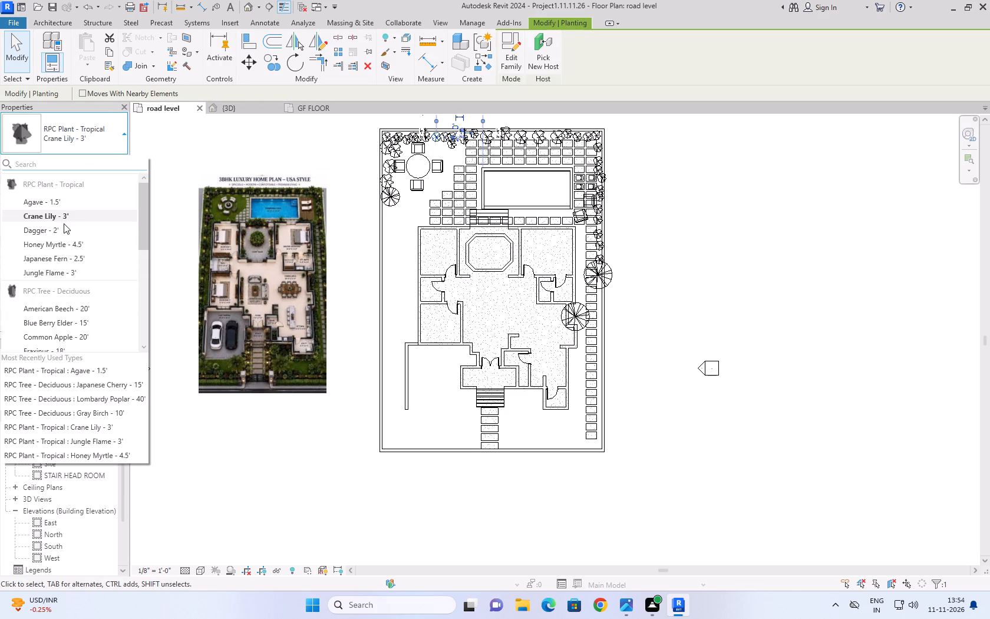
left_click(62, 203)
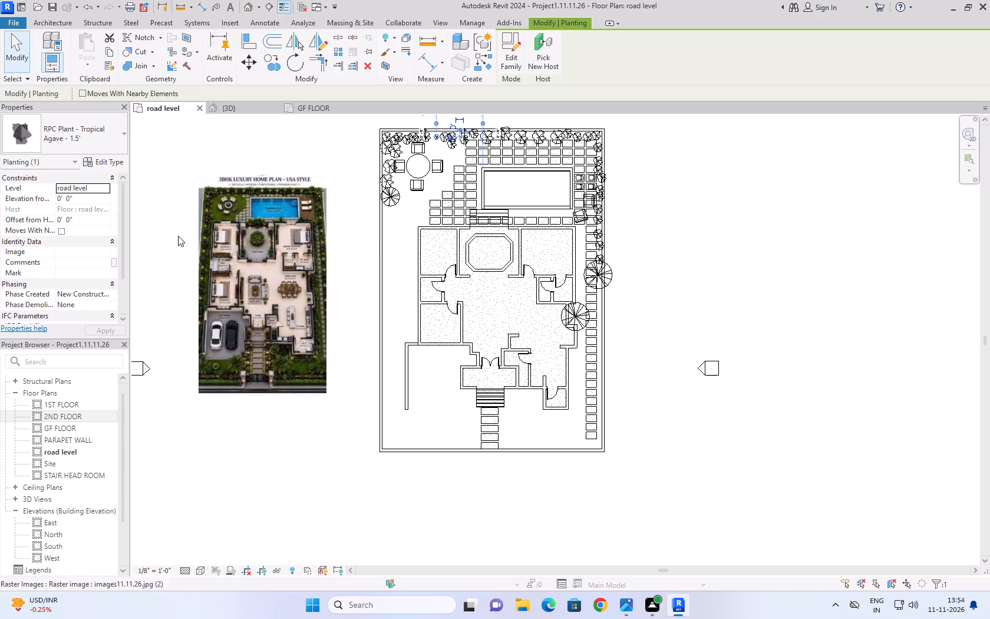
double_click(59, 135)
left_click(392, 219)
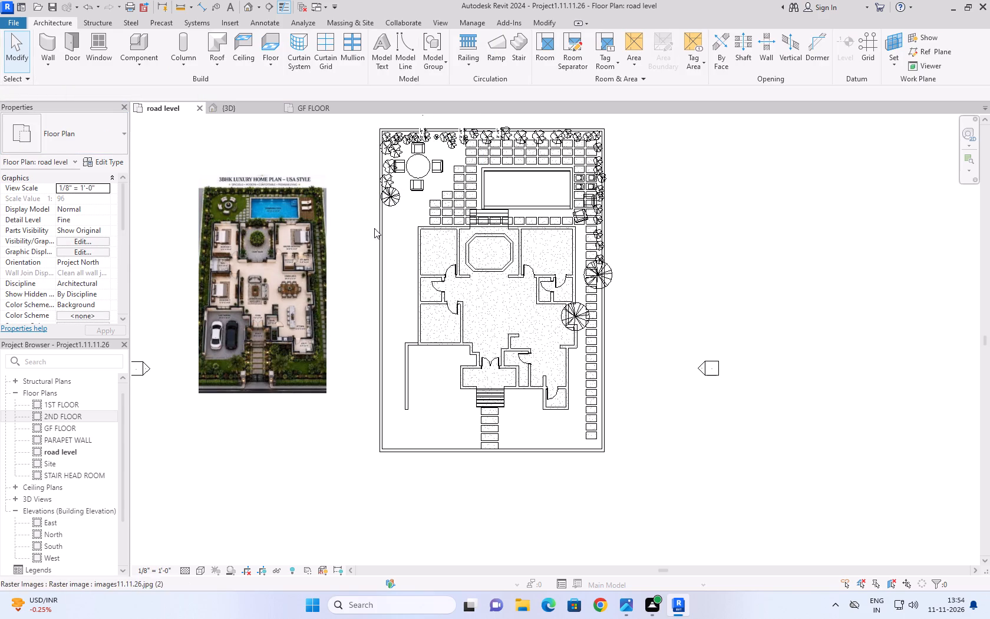
Change the Agave - 1.5' plant in the boundary wall row near the round table to Dagger - 2'.
left_click(437, 140)
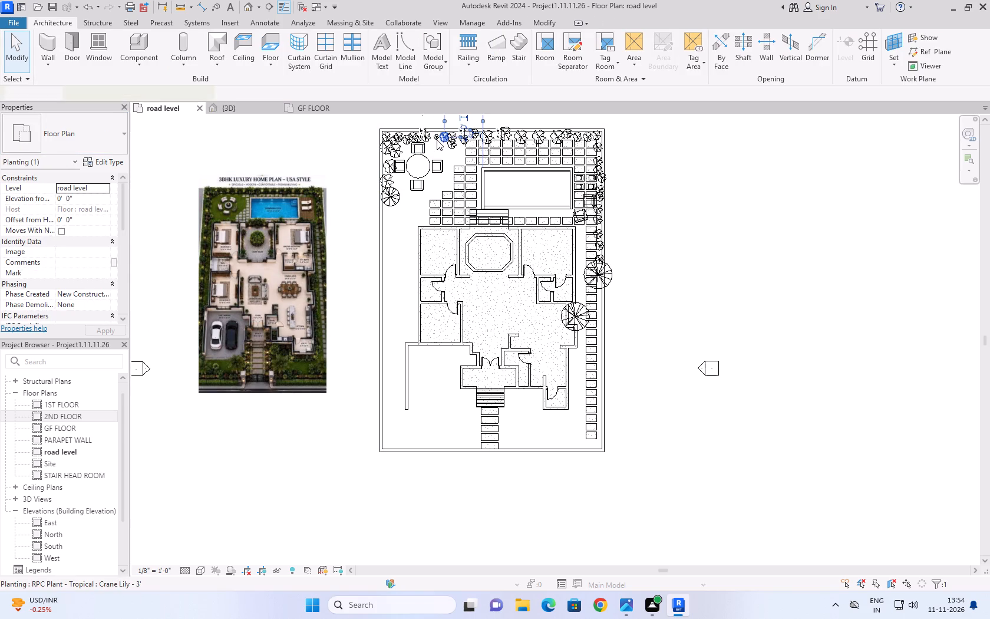
left_click(435, 139)
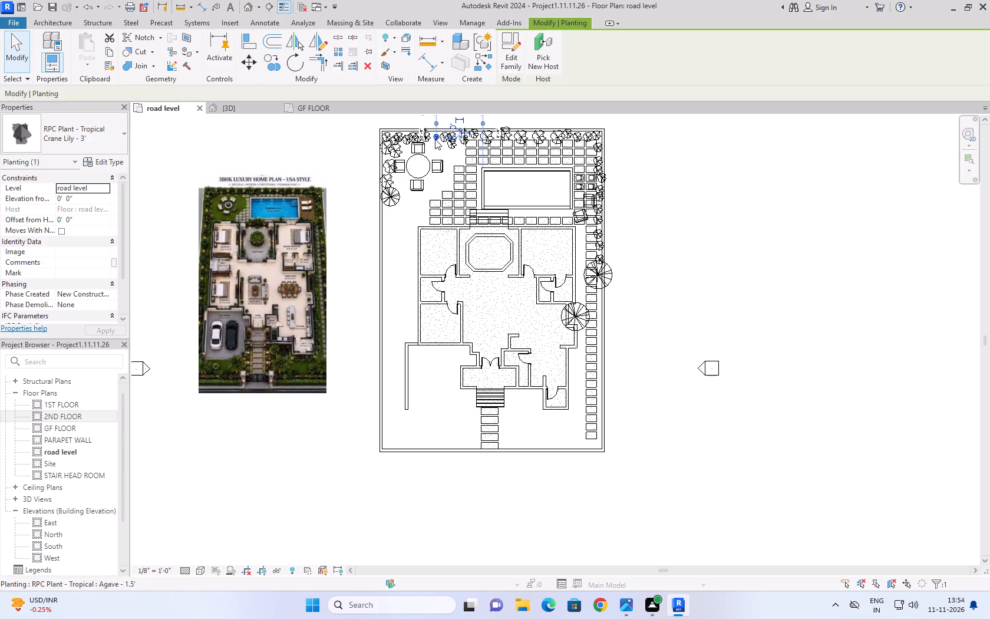
left_click(95, 141)
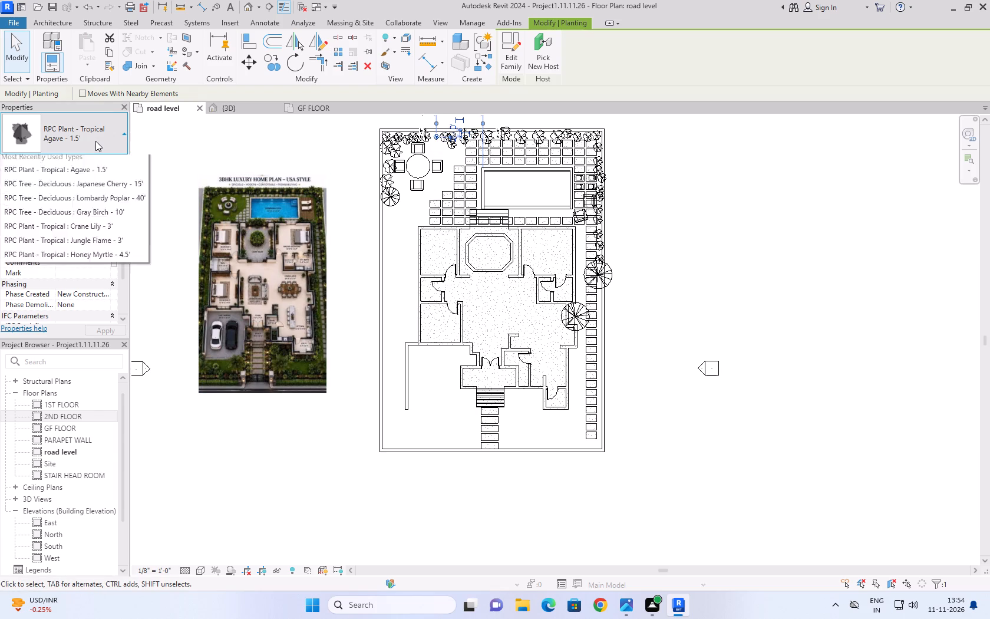
left_click(61, 227)
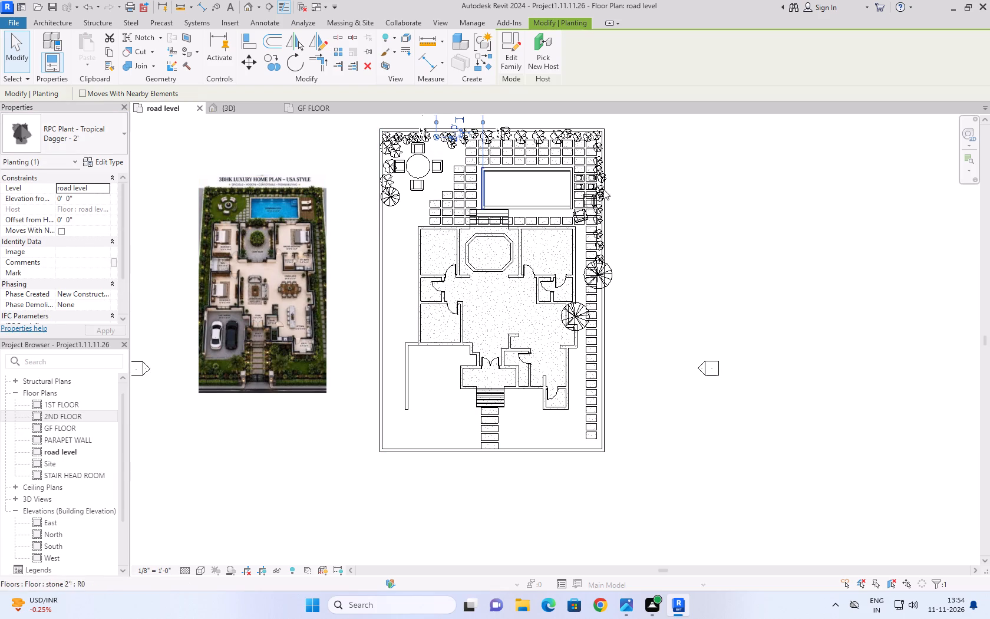
left_click(675, 215)
In the 3D view, change the Crane Lily - 3' plant standing forward of the wall row, near the stone pavers, to Dagger - 2'.
left_click(242, 108)
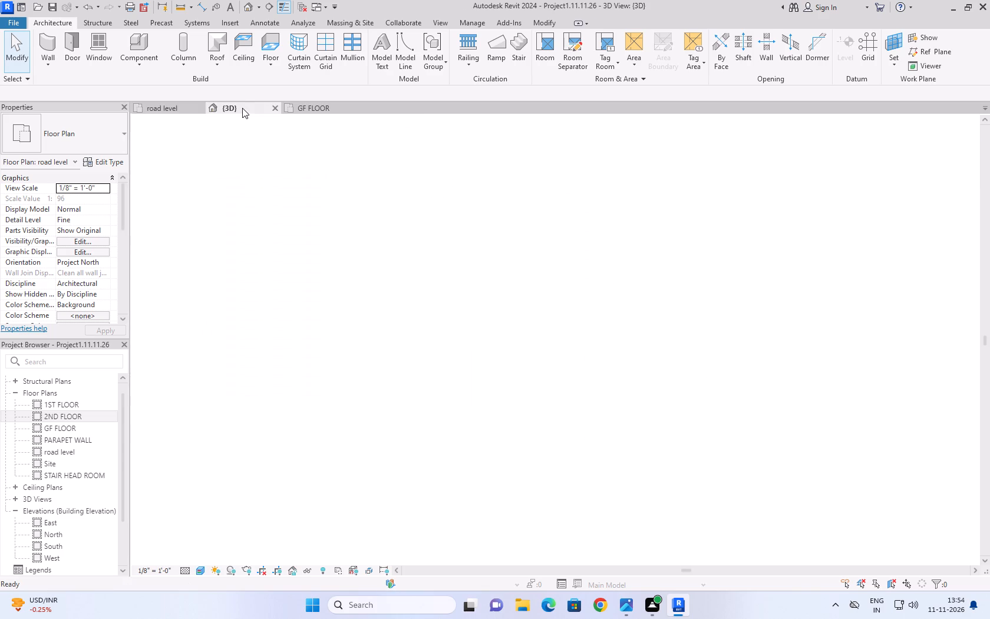
scroll(527, 152, "up", 10)
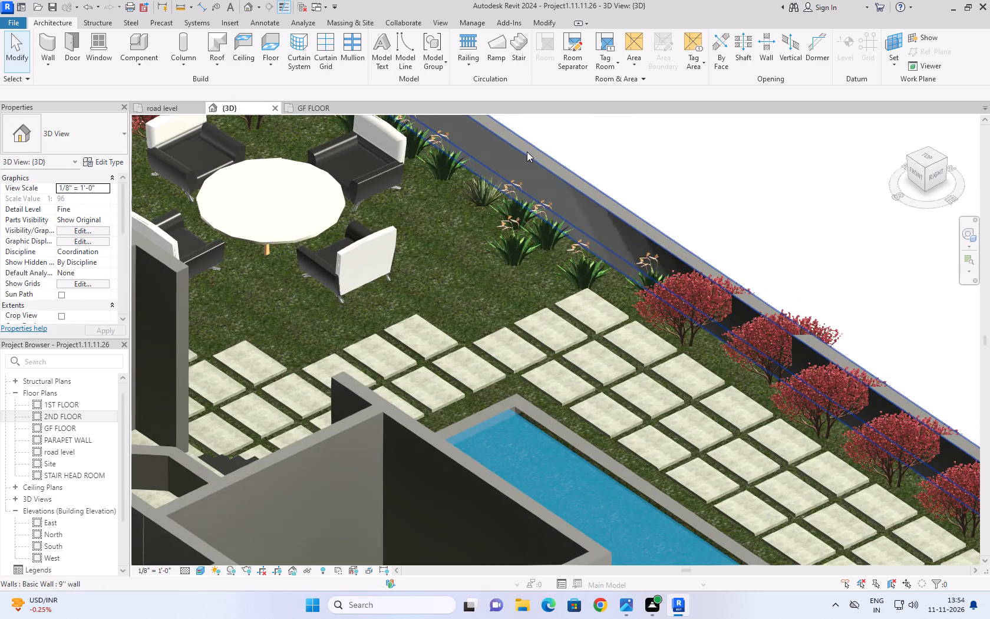
scroll(527, 152, "up", 5)
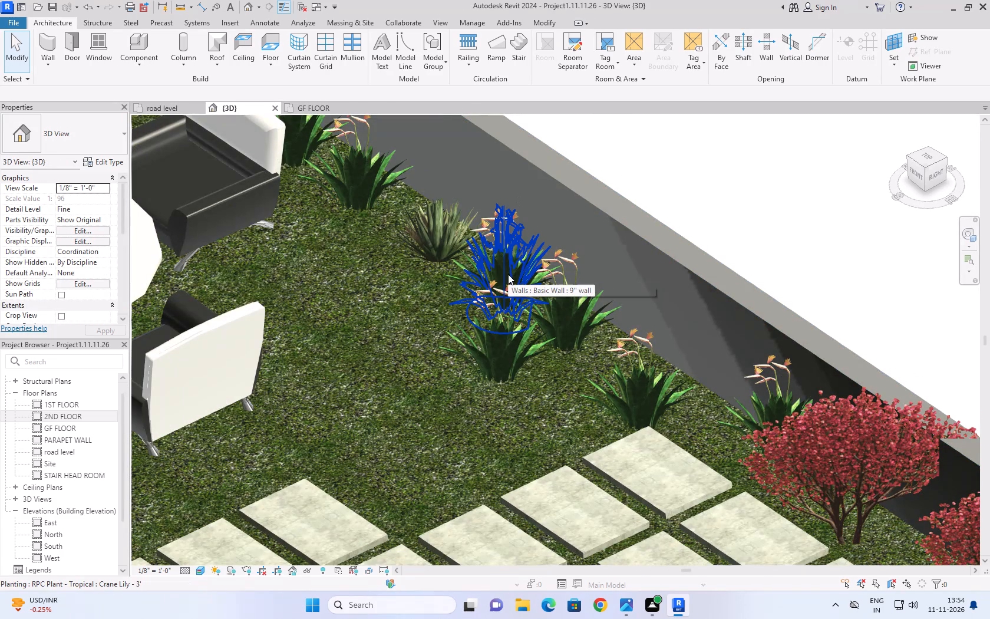
left_click(506, 332)
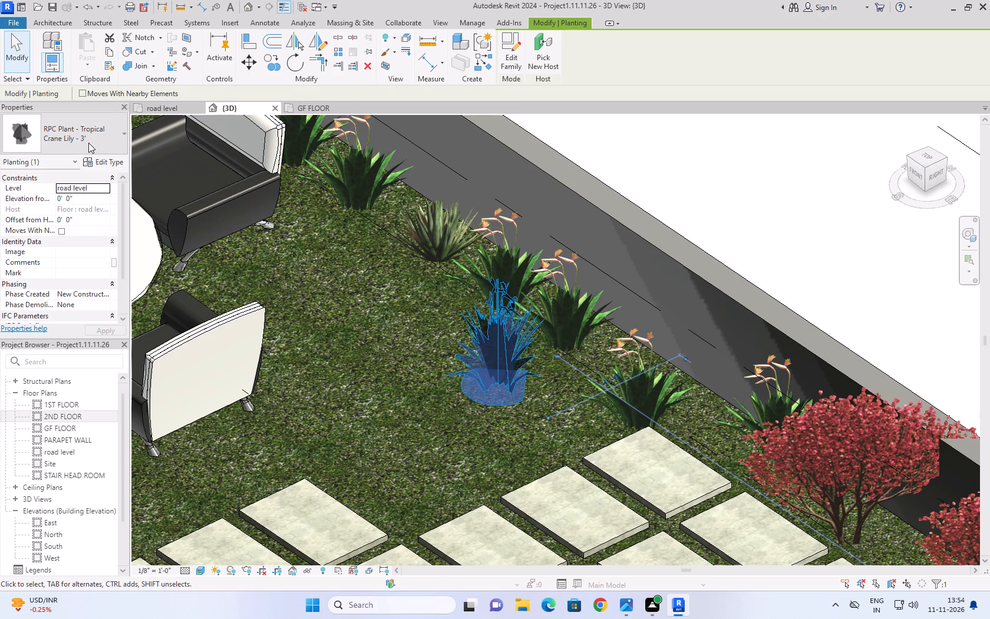
left_click(88, 143)
left_click(41, 192)
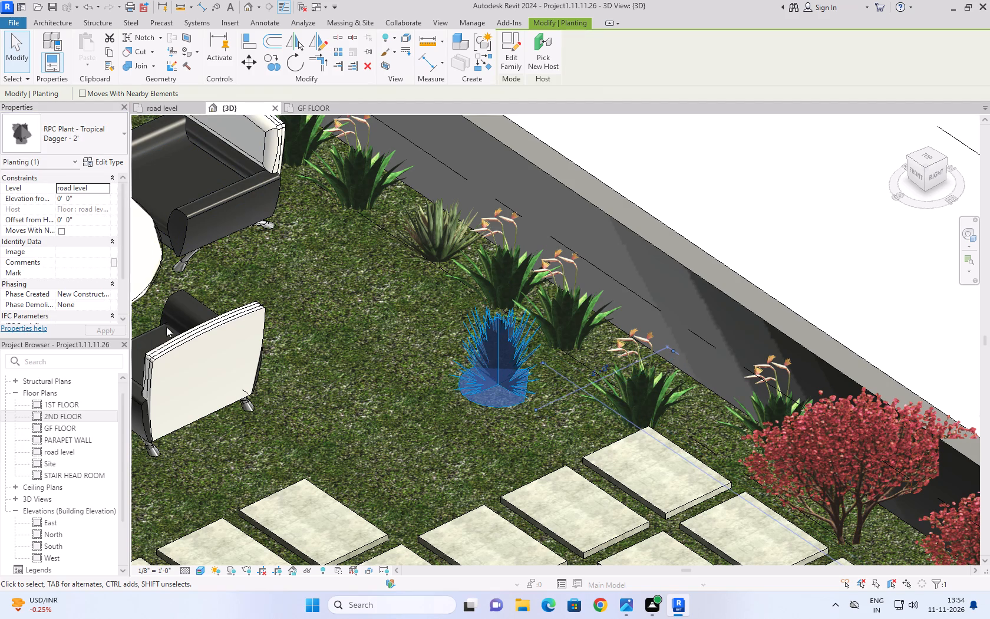
left_click(824, 178)
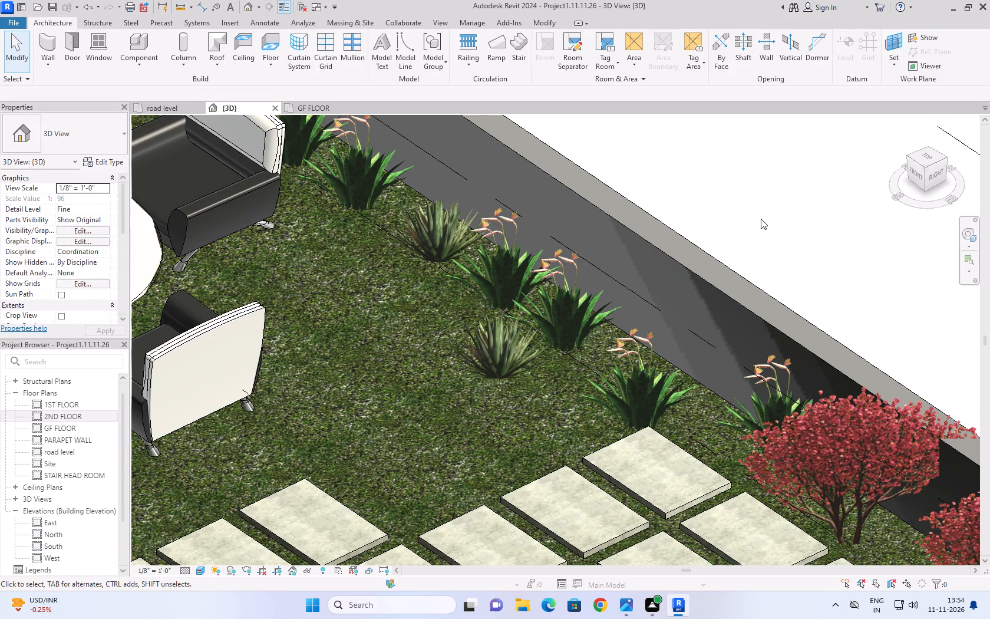
In the road level plan, place three Japanese Fern - 2.5' plants in a row along the side boundary wall, starting just beyond the Gray Birch.
scroll(698, 232, "down", 7)
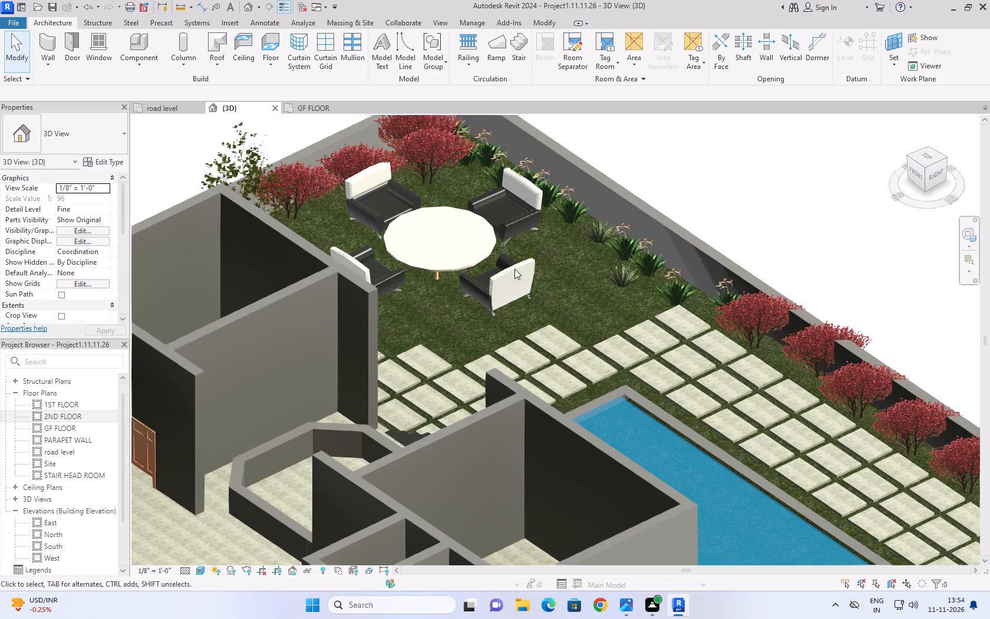
left_click(618, 272)
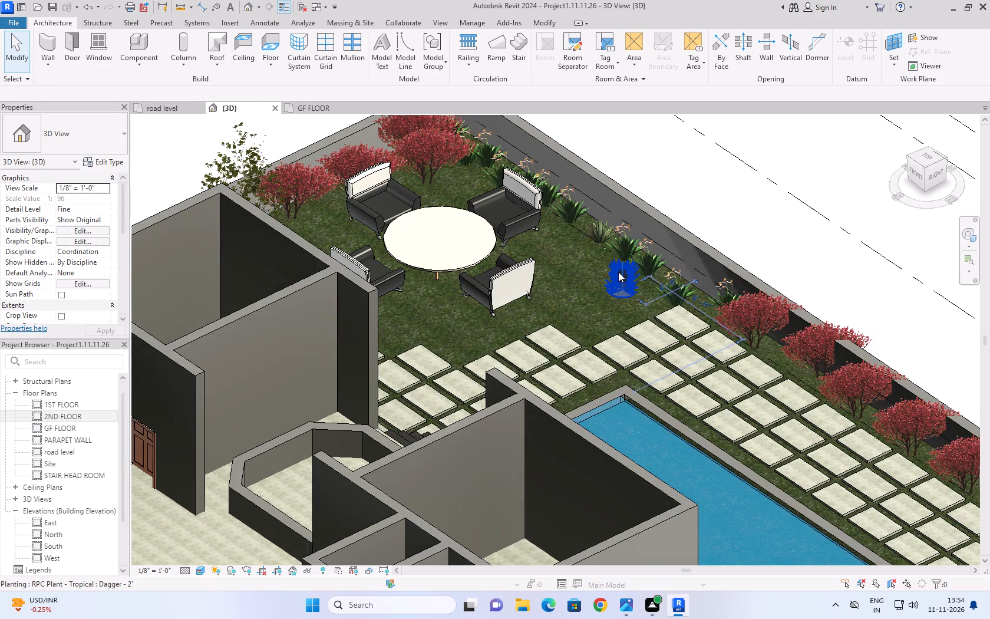
type("cs")
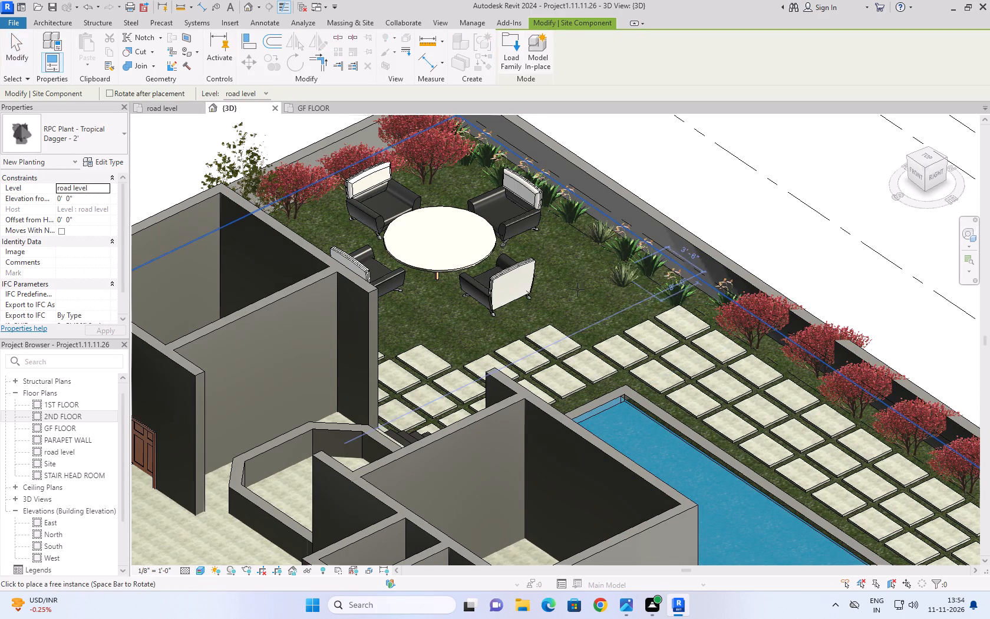
left_click(164, 107)
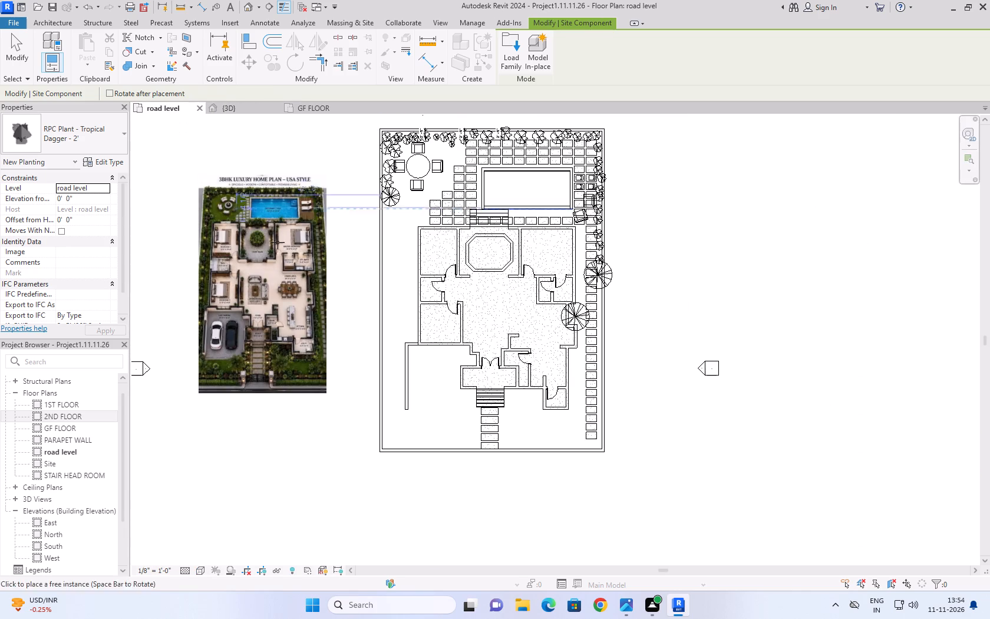
left_click(90, 139)
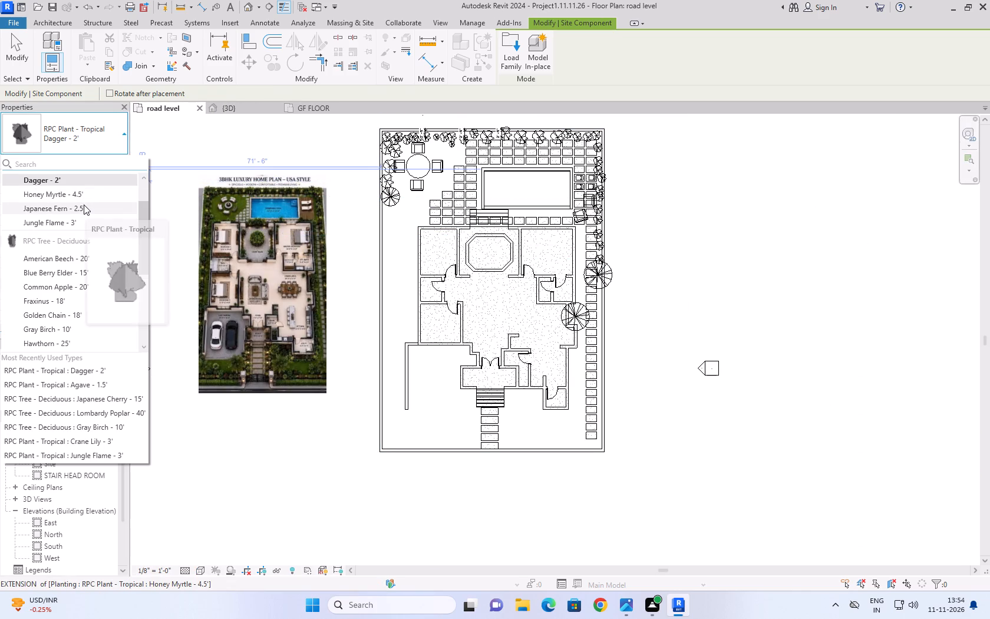
left_click(84, 205)
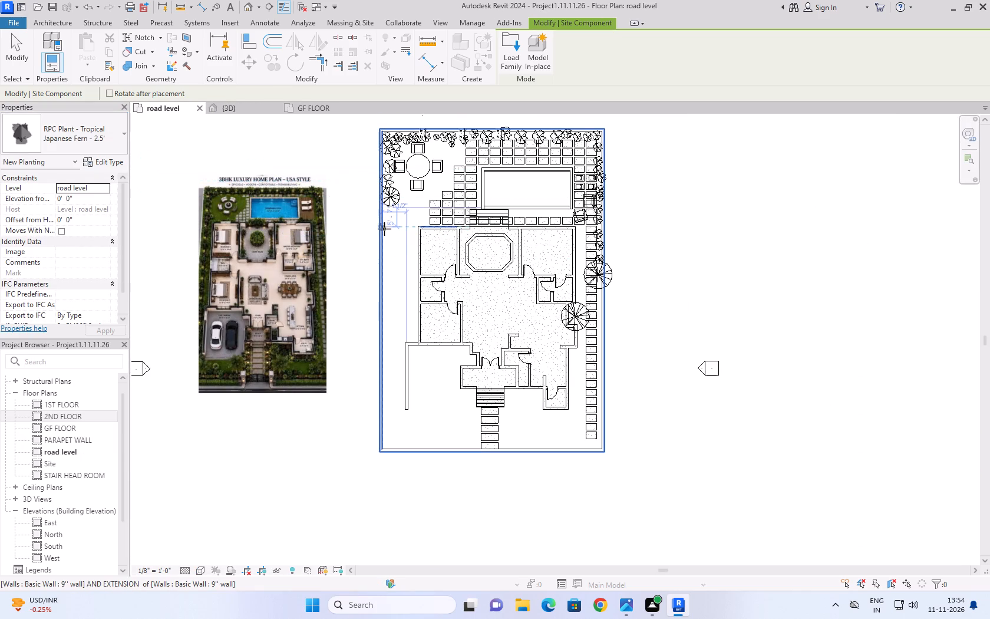
scroll(388, 225, "up", 7)
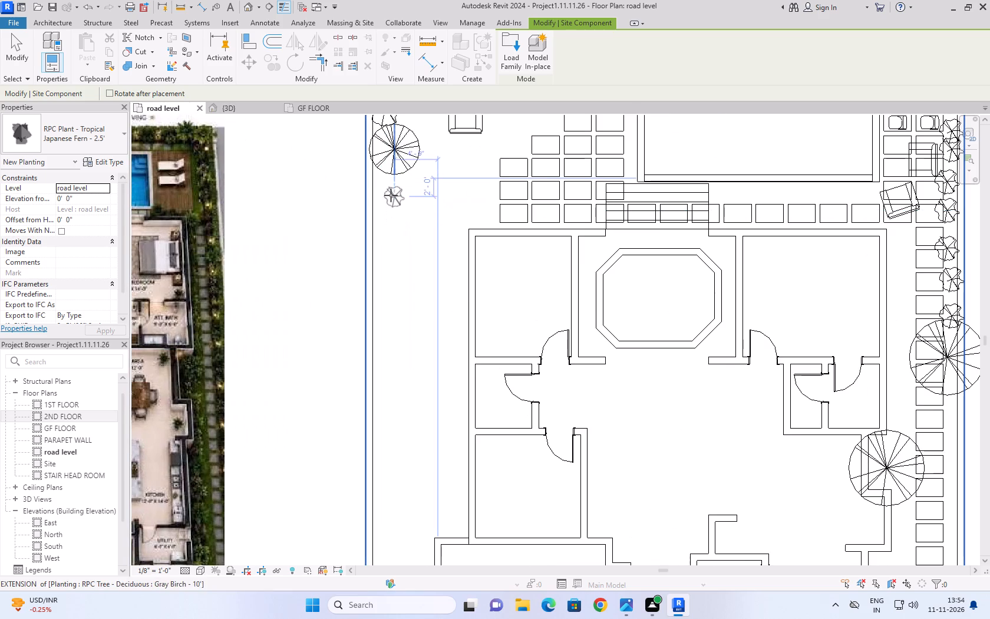
left_click(386, 197)
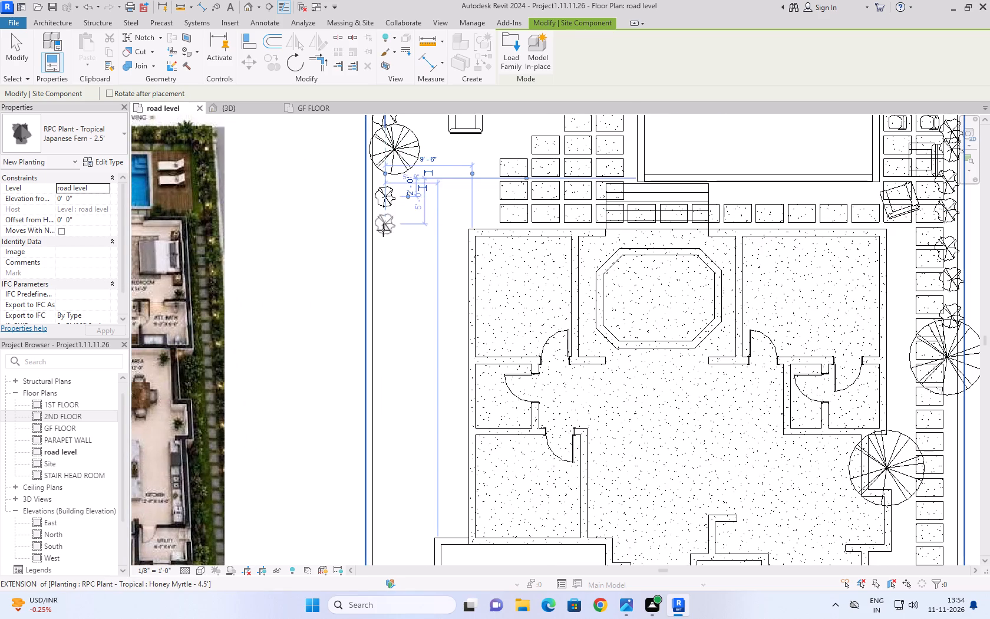
left_click(382, 240)
left_click(383, 276)
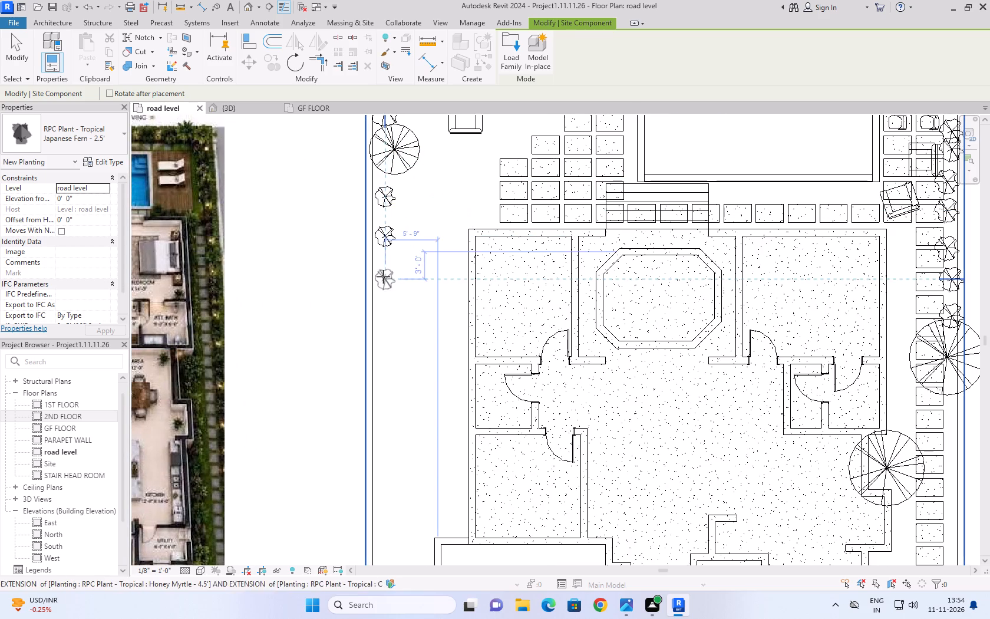
Examine the ferns along the side boundary wall and the overall site planting in the 3D view.
left_click(246, 110)
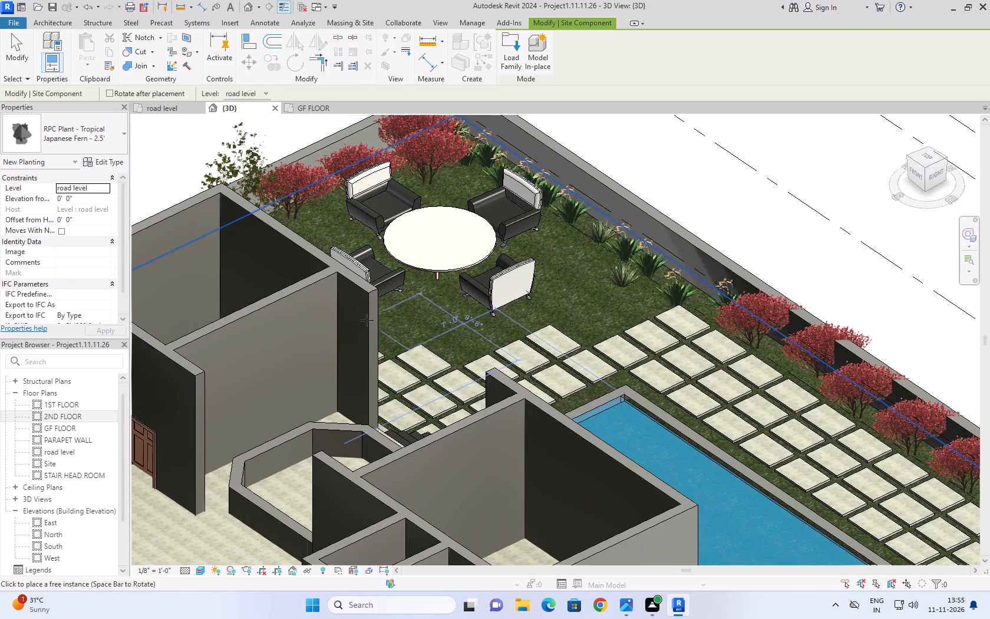
scroll(402, 314, "down", 8)
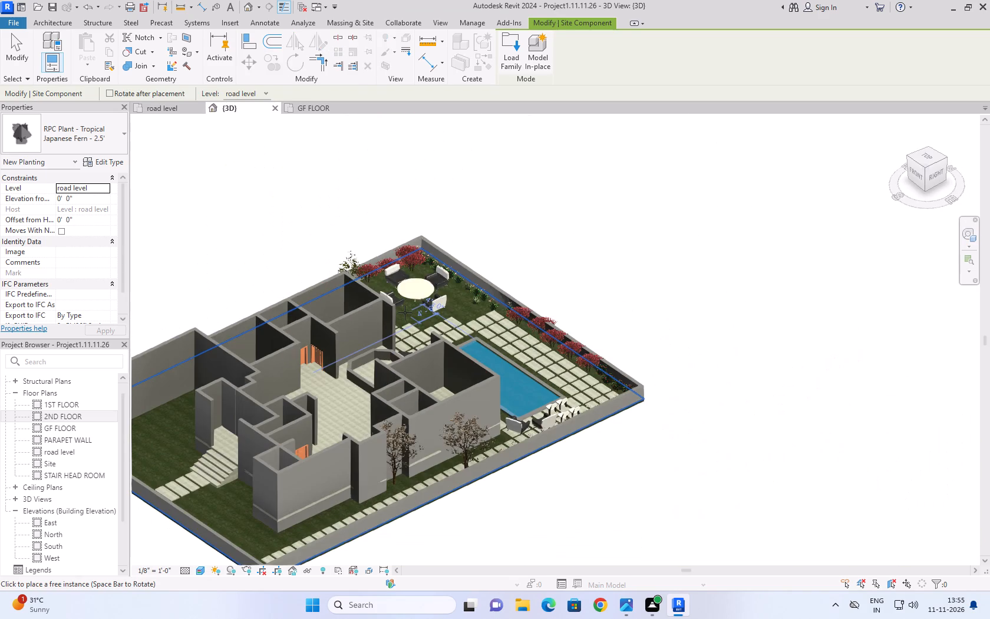
scroll(405, 312, "down", 3)
middle_click_drag(268, 299, 358, 309, "shift")
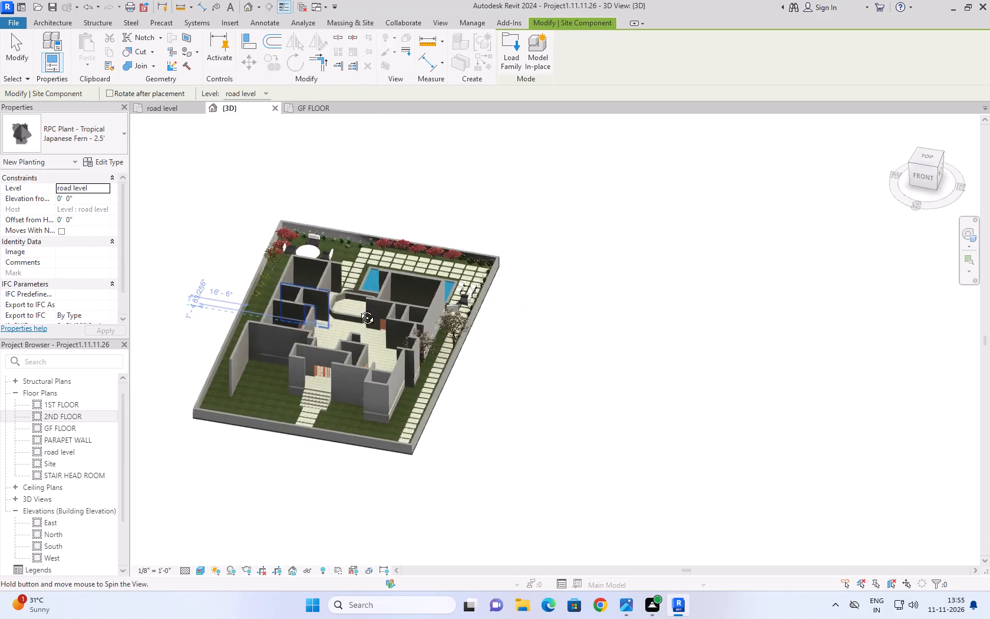
middle_click_drag(358, 309, 394, 297, "shift")
scroll(212, 289, "up", 14)
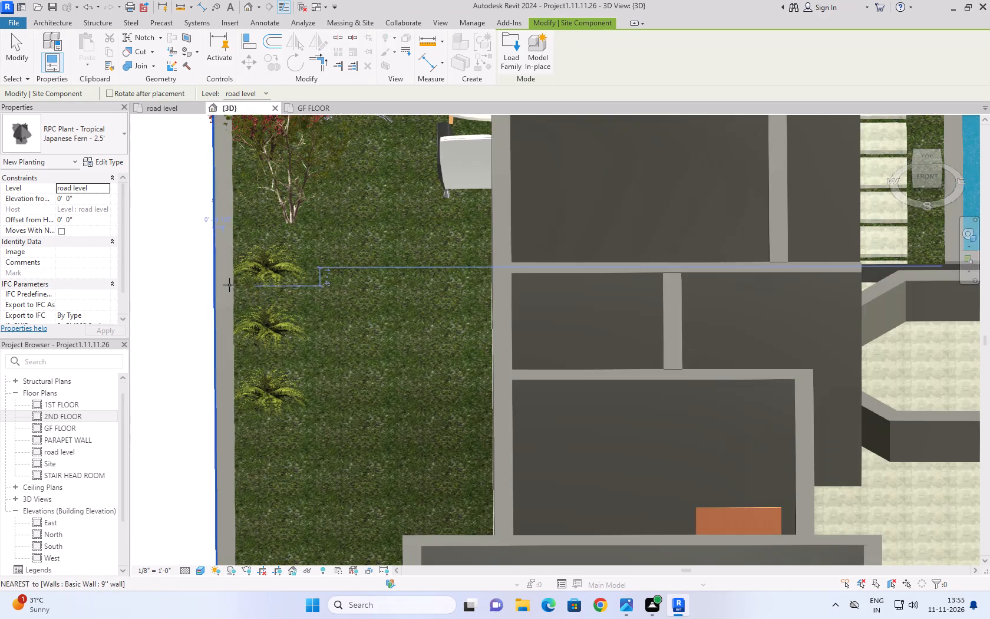
scroll(274, 285, "down", 8)
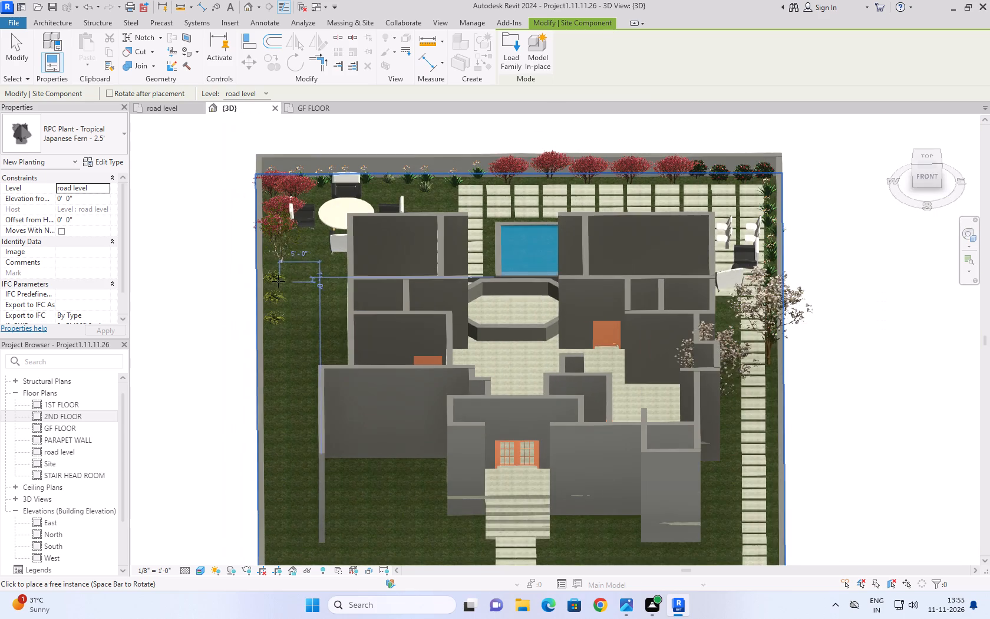
scroll(308, 373, "down", 2)
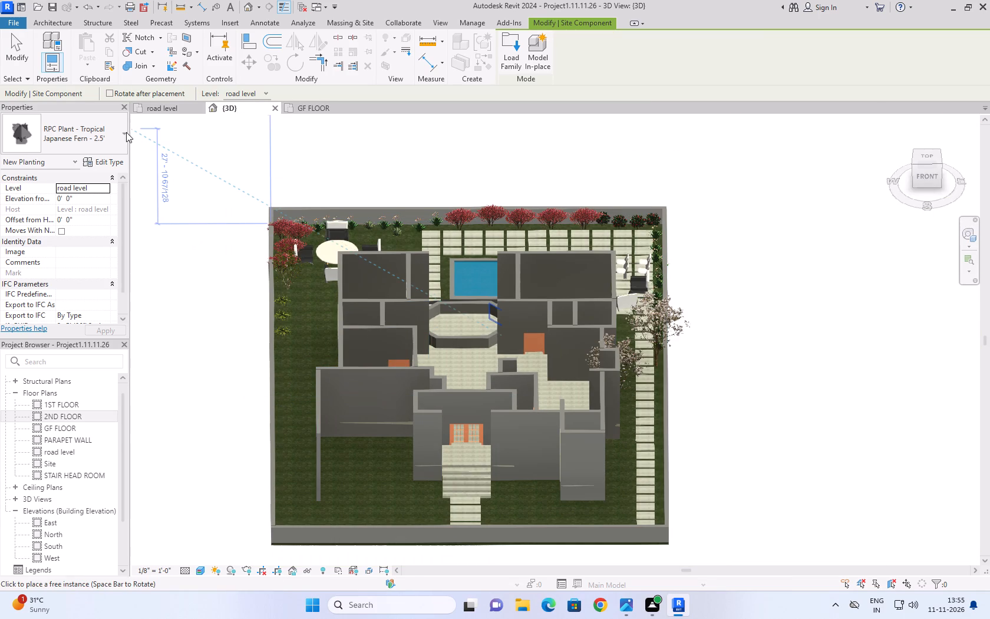
In the road level plan, continue the side boundary wall row beyond the ferns with six Crane Lily - 3' plants.
left_click(90, 134)
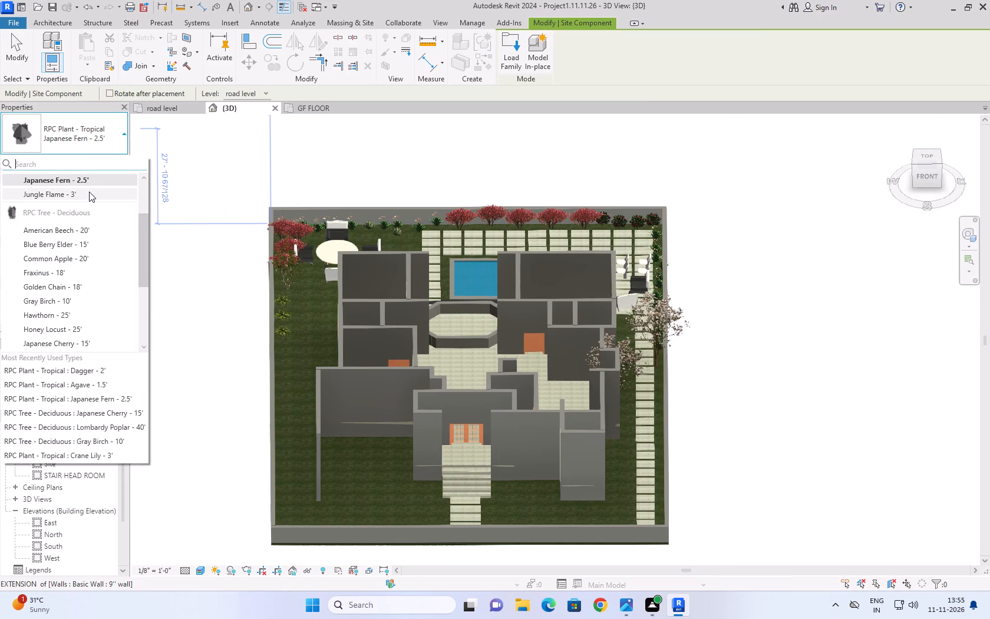
scroll(89, 192, "up", 1)
scroll(87, 249, "down", 2)
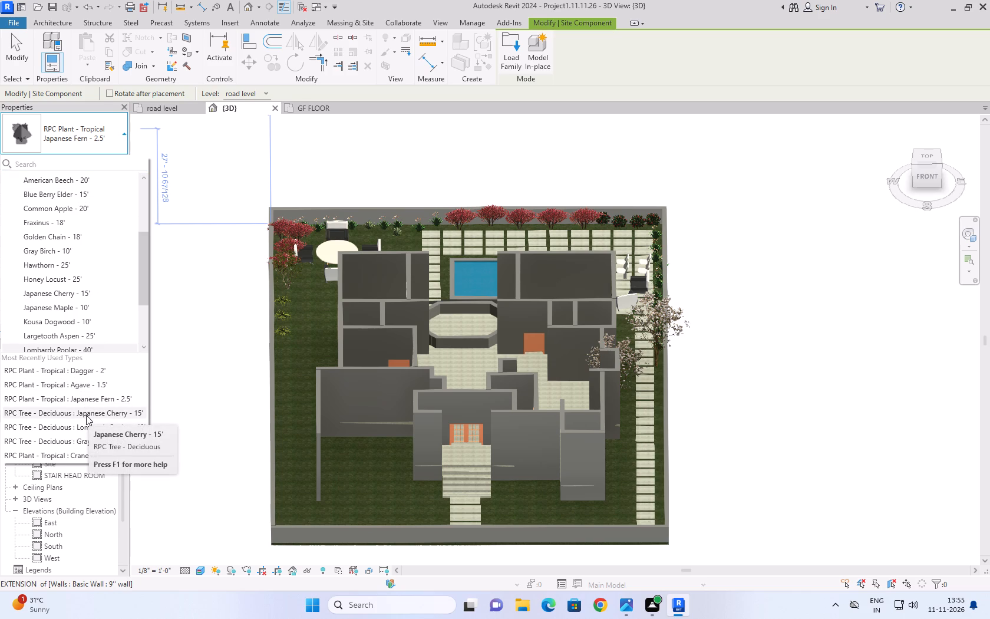
scroll(86, 415, "down", 5)
scroll(95, 271, "up", 6)
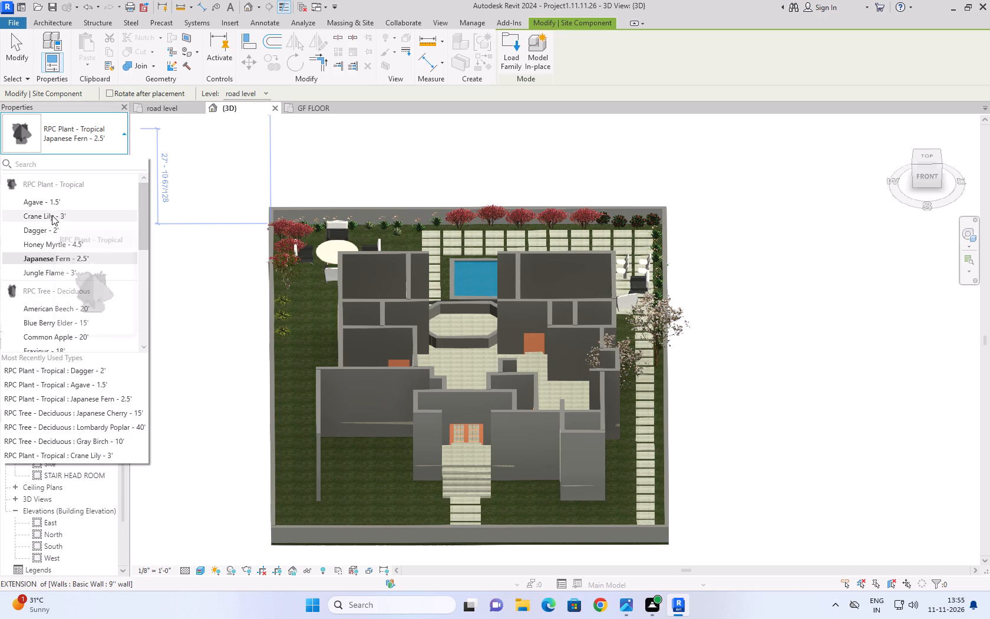
left_click(52, 215)
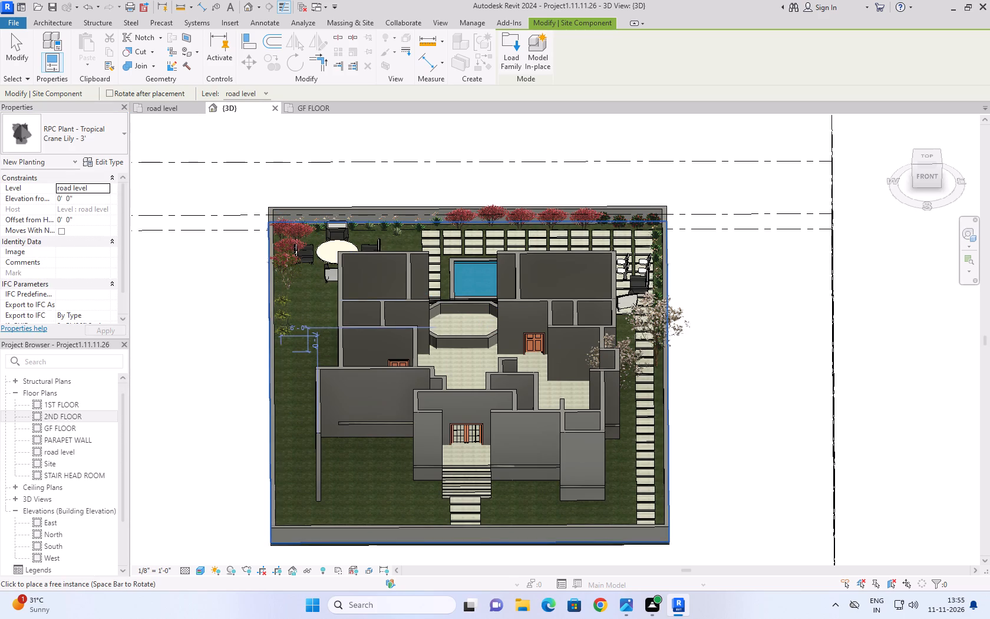
left_click(156, 103)
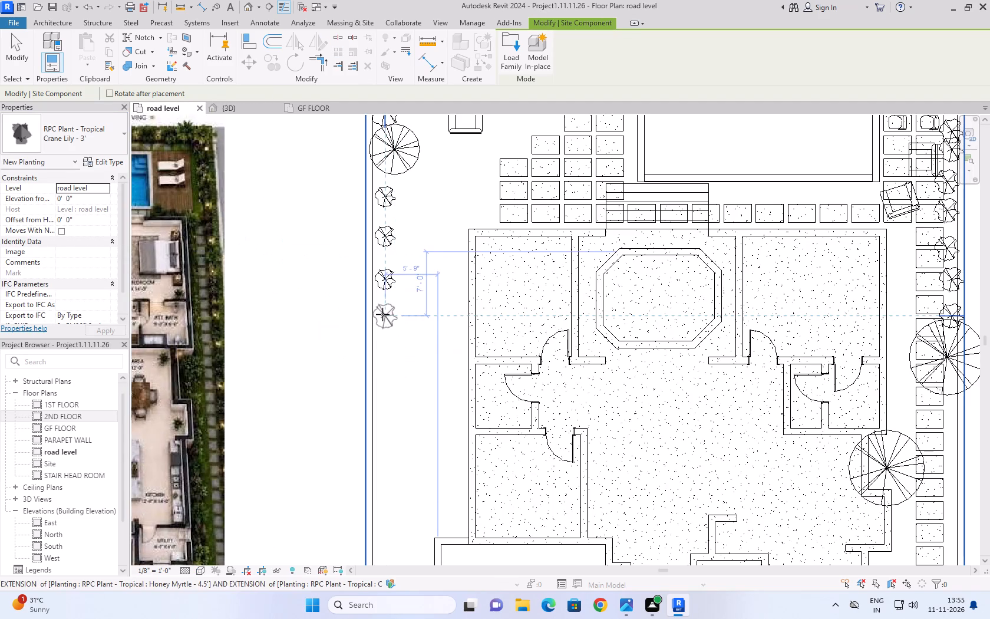
left_click(382, 312)
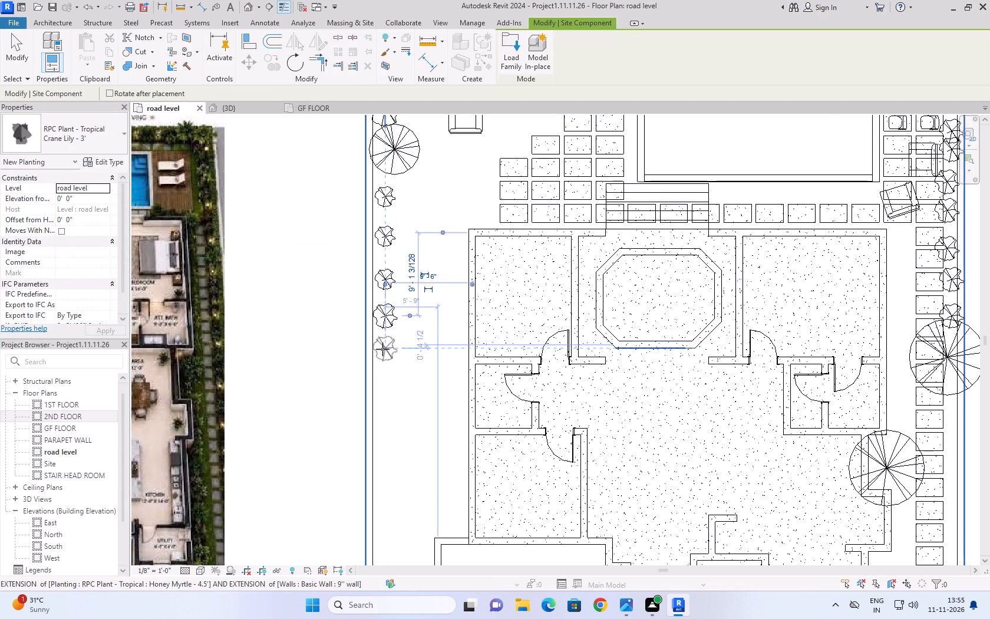
left_click(382, 349)
left_click(384, 382)
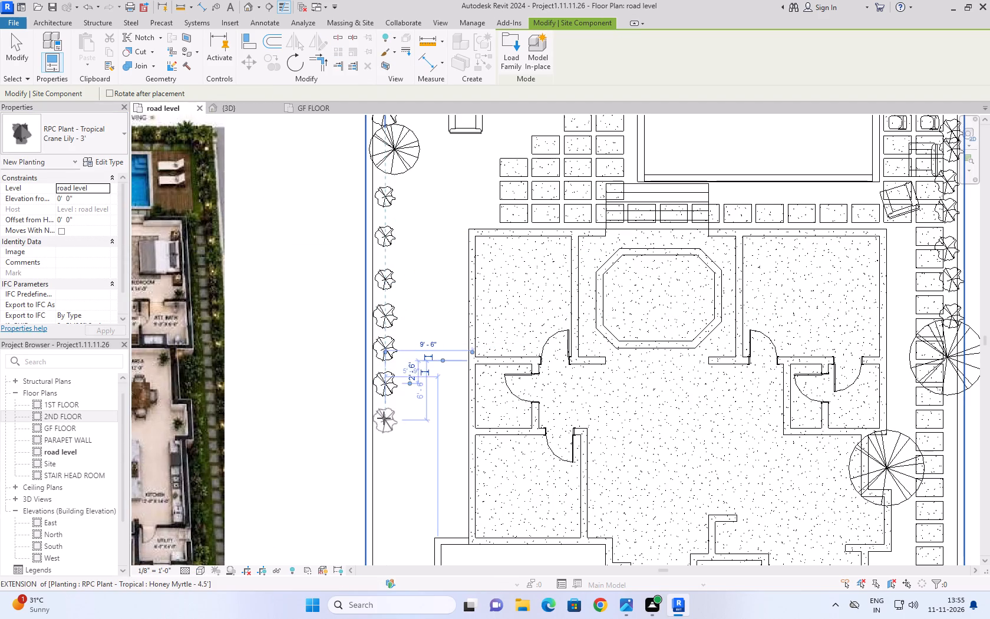
left_click(384, 418)
left_click(382, 463)
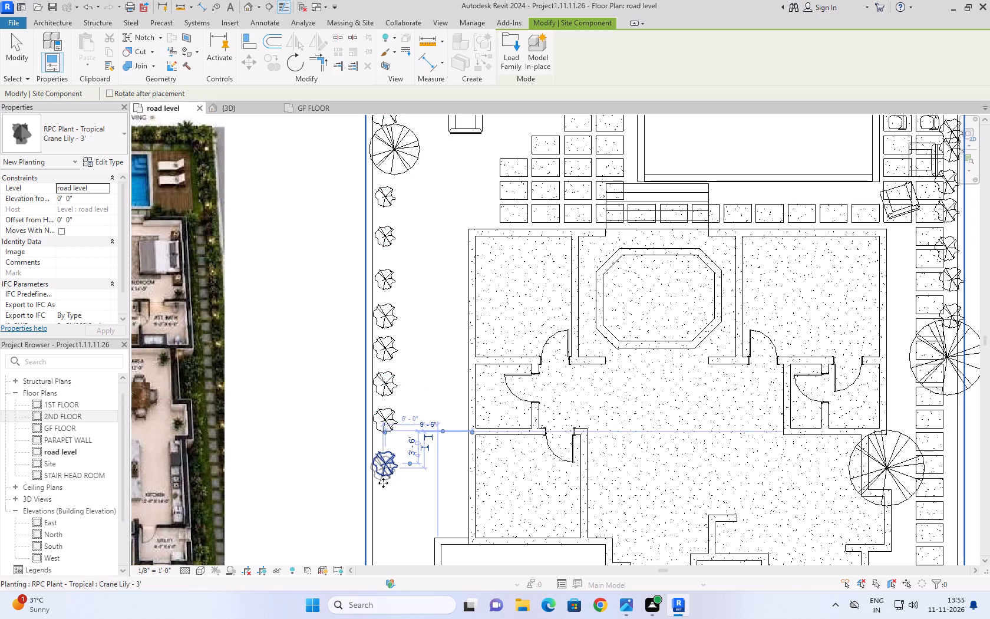
left_click(385, 501)
Extend the row toward the front with six more Crane Lily - 3' plants between the boundary wall and the carport wall.
scroll(450, 414, "down", 8)
scroll(445, 505, "up", 2)
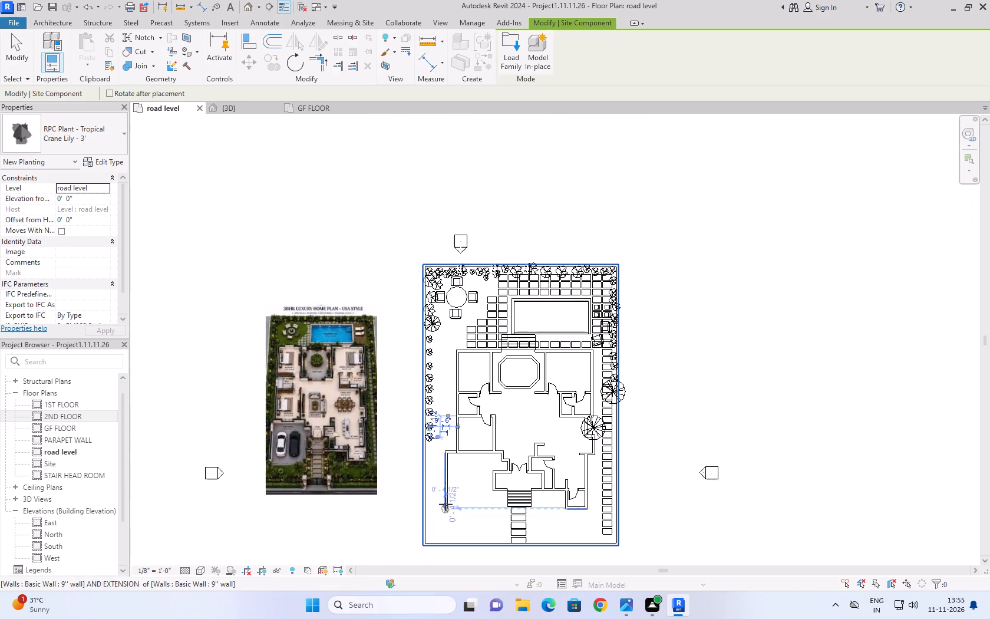
scroll(445, 504, "up", 6)
left_click(401, 339)
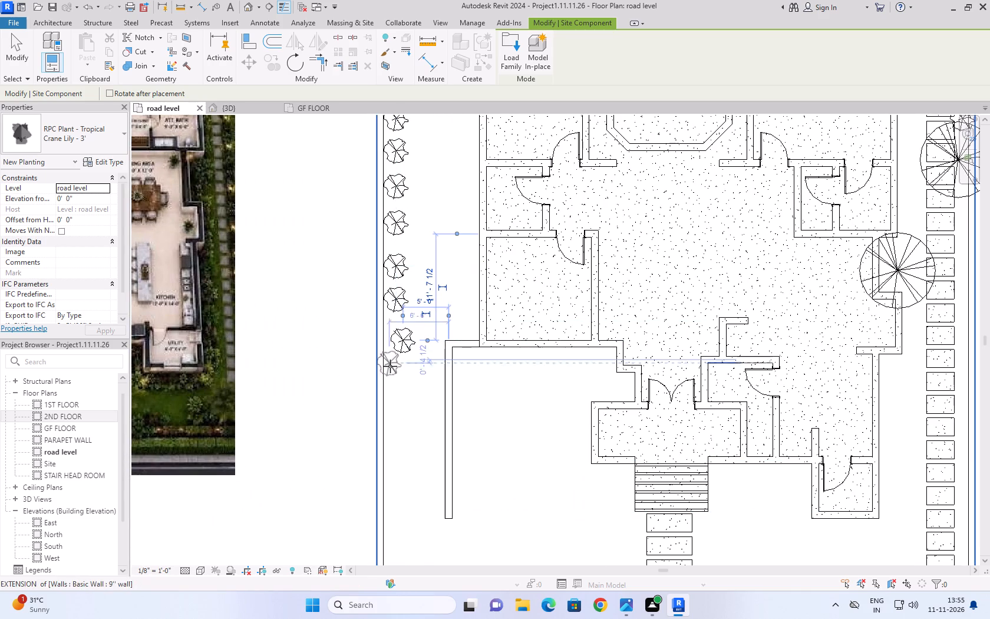
left_click(394, 378)
left_click(394, 418)
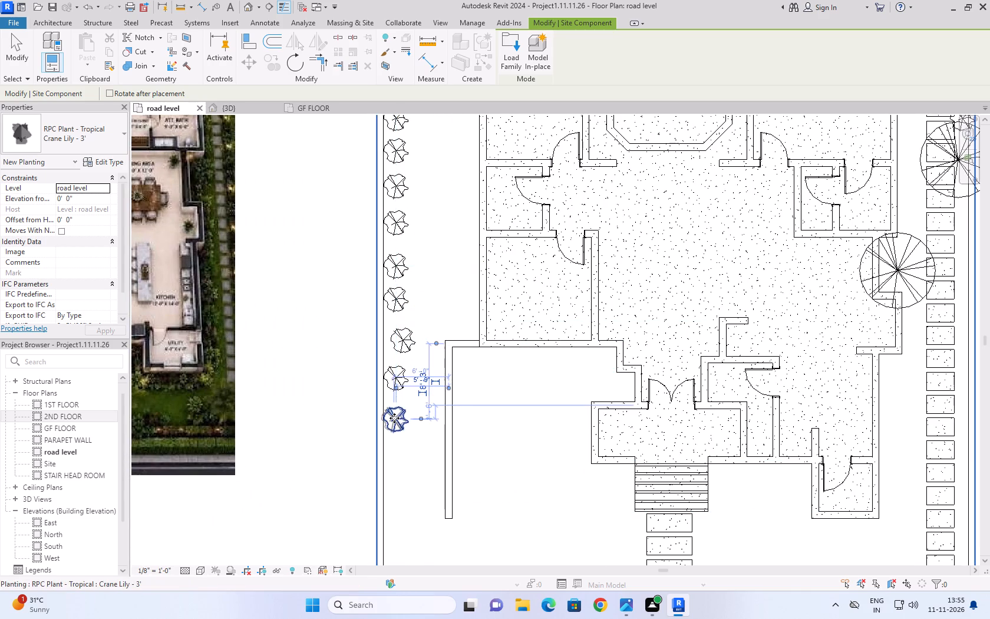
left_click(395, 457)
left_click(398, 499)
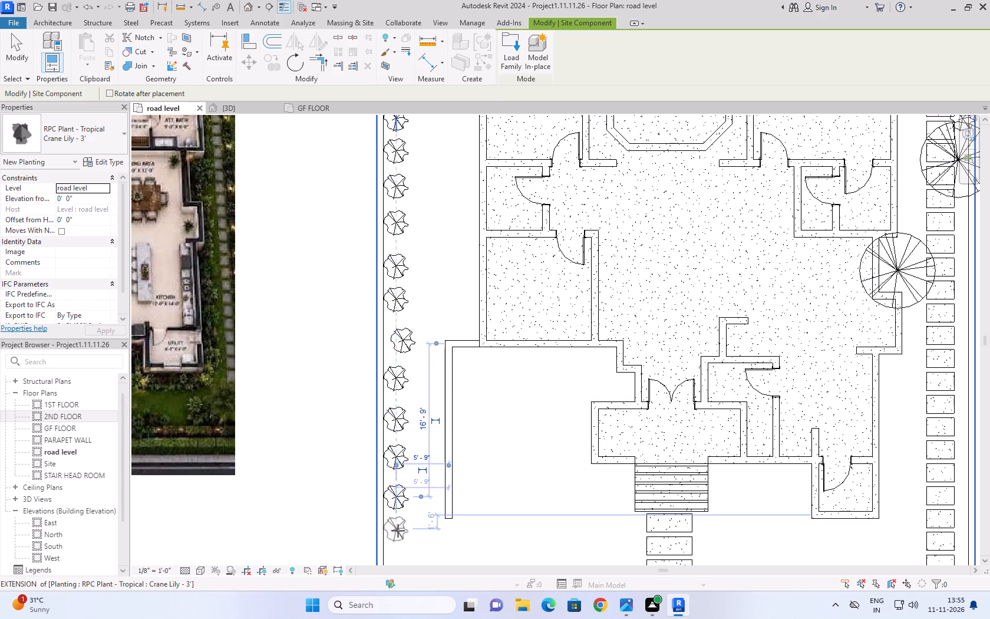
left_click(397, 536)
Place two more Crane Lily - 3' plants to complete the side boundary row down to the front corner of the plot.
scroll(491, 403, "down", 8)
scroll(472, 470, "up", 3)
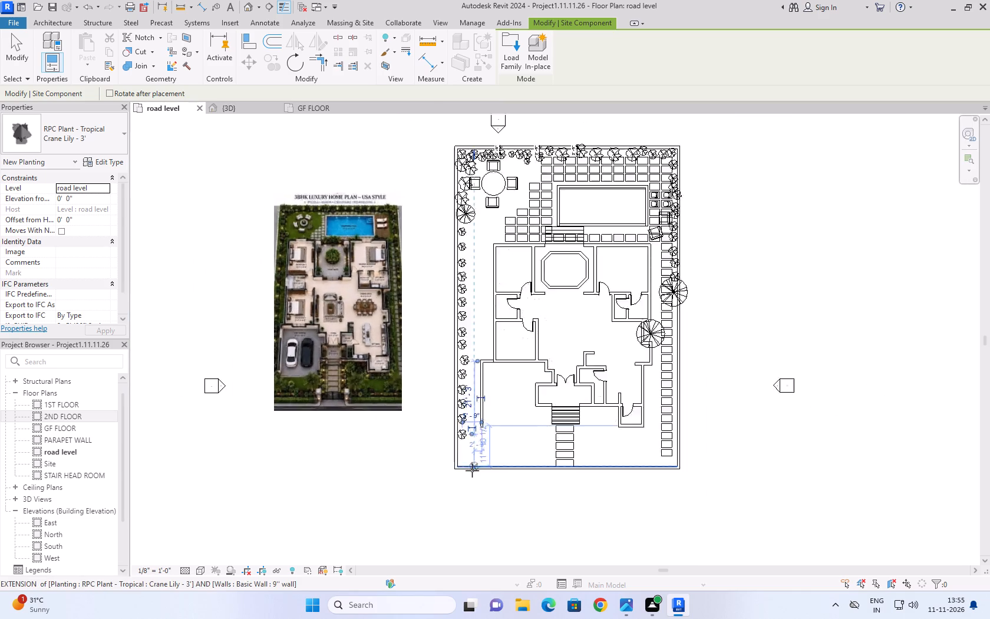
scroll(472, 470, "up", 7)
left_click(433, 390)
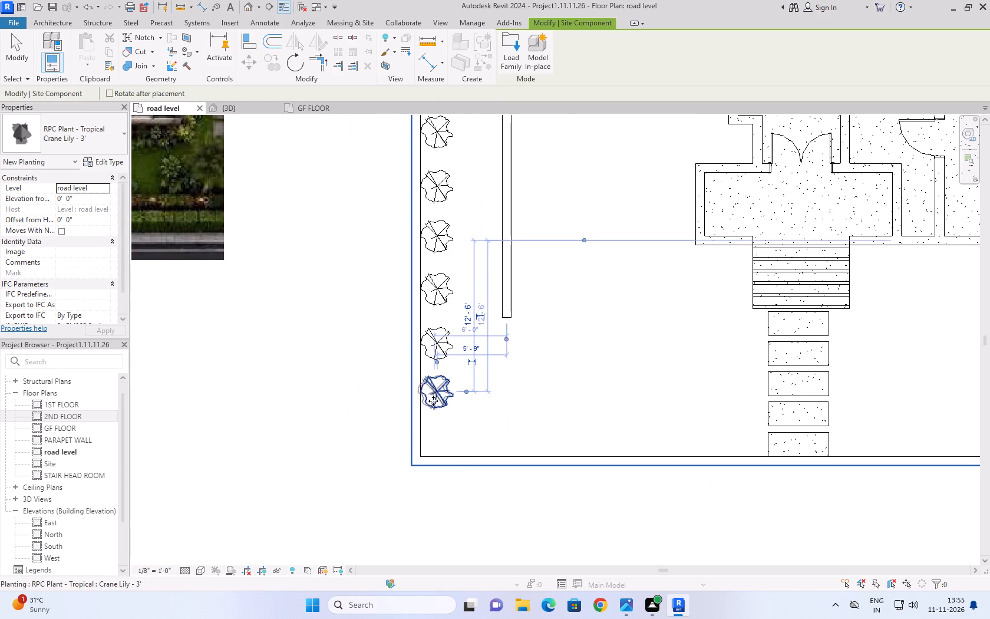
left_click(434, 441)
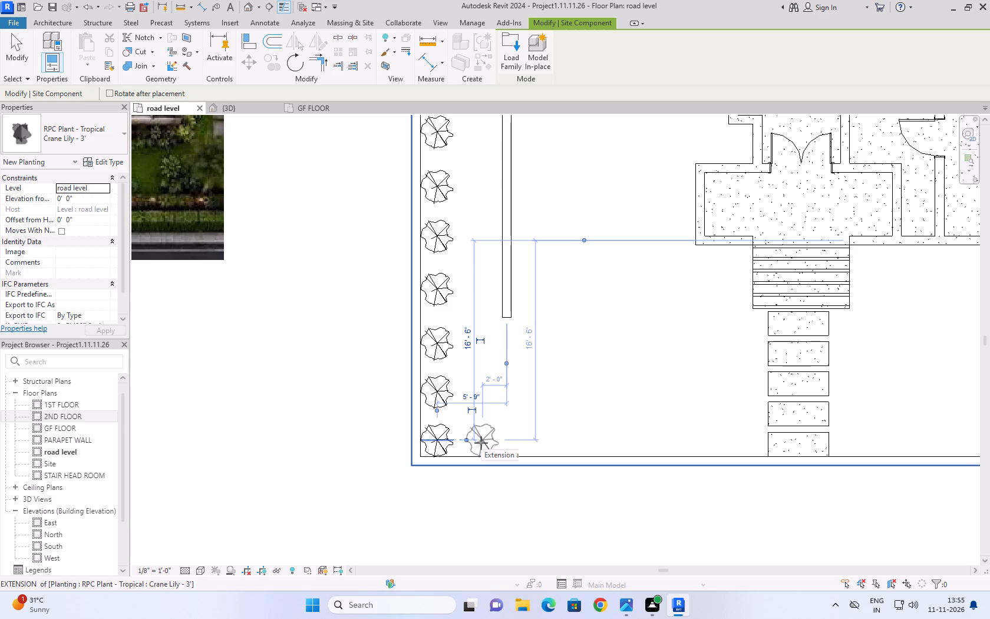
Place four Crane Lily - 3' plants along the front boundary wall, ending at the corner below the long stepping-stone path.
scroll(481, 443, "down", 3)
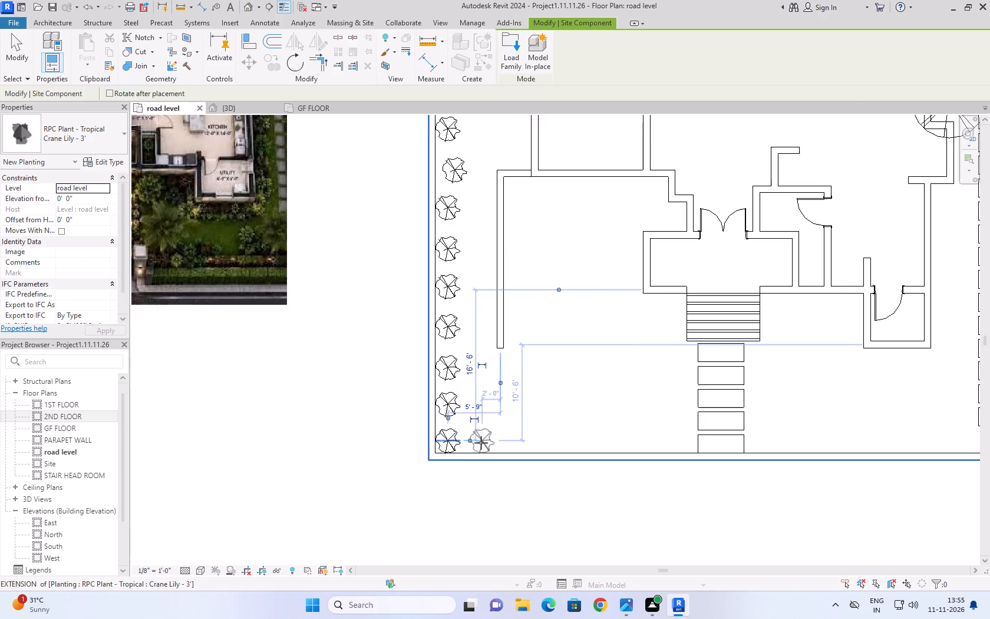
scroll(481, 443, "down", 3)
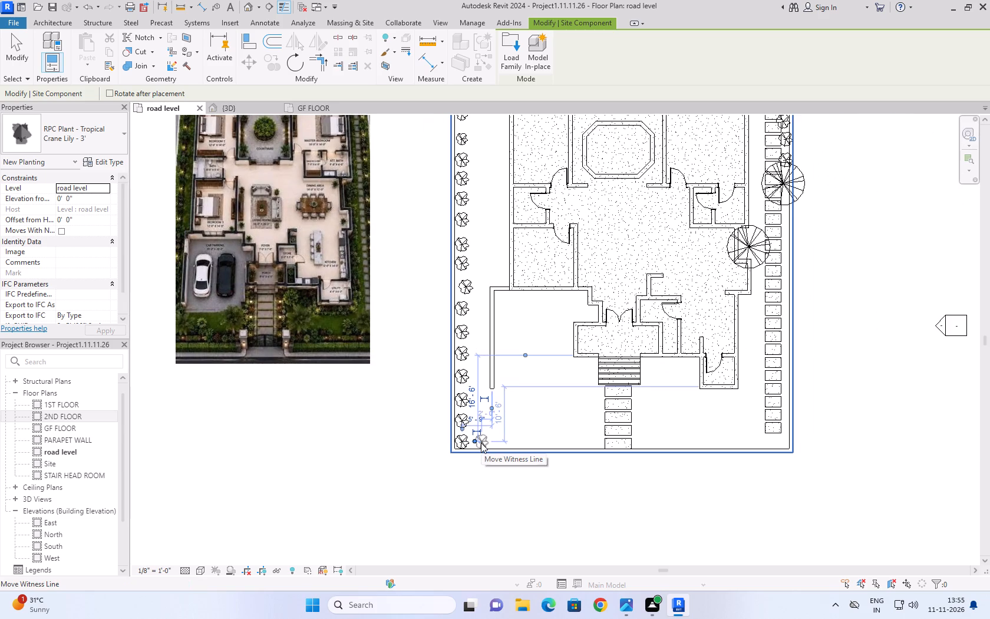
scroll(823, 423, "up", 5)
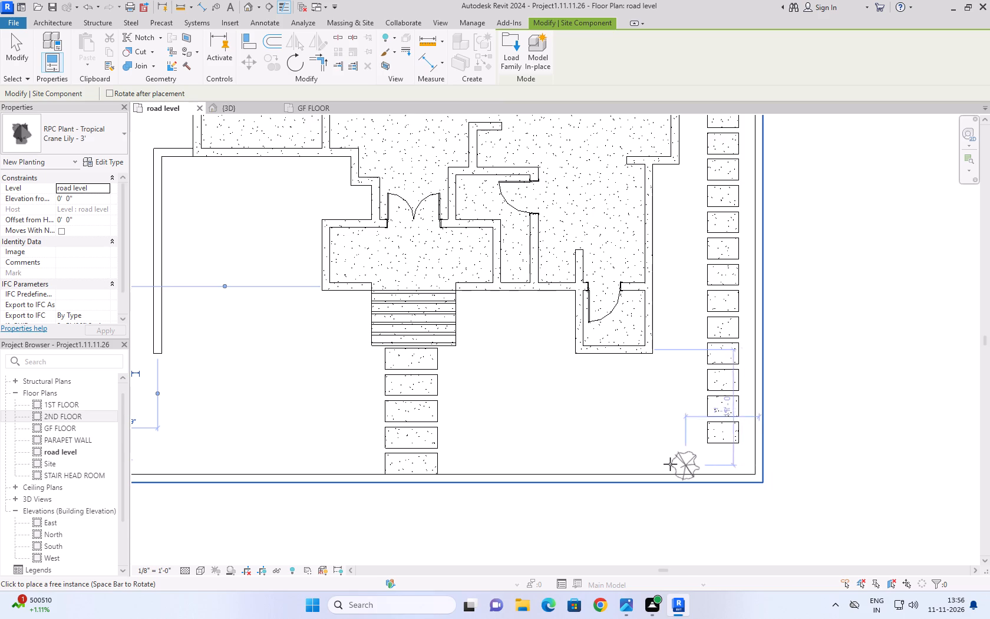
left_click(626, 462)
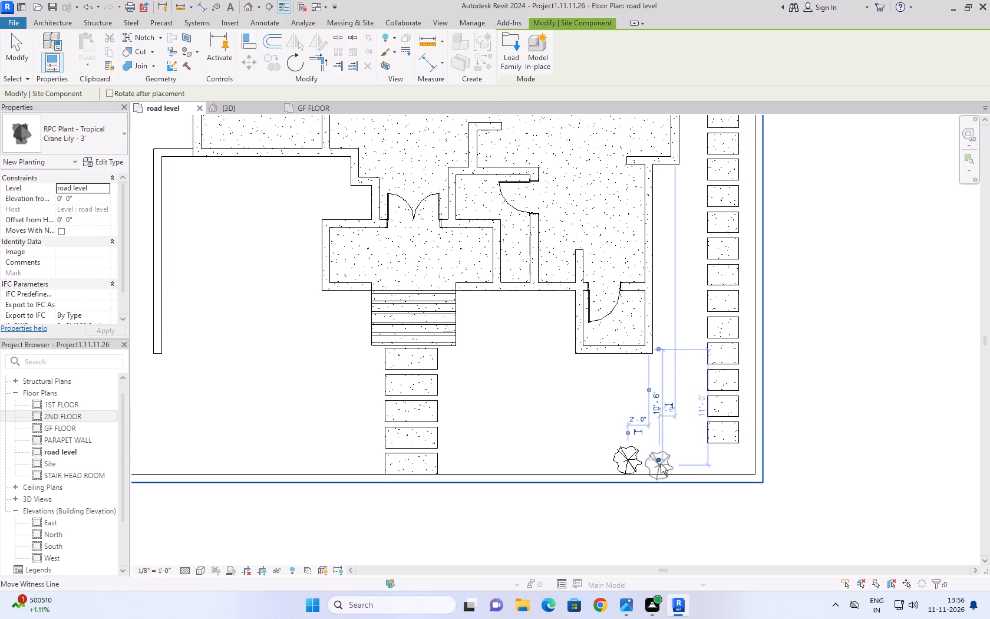
left_click(661, 463)
left_click(666, 465)
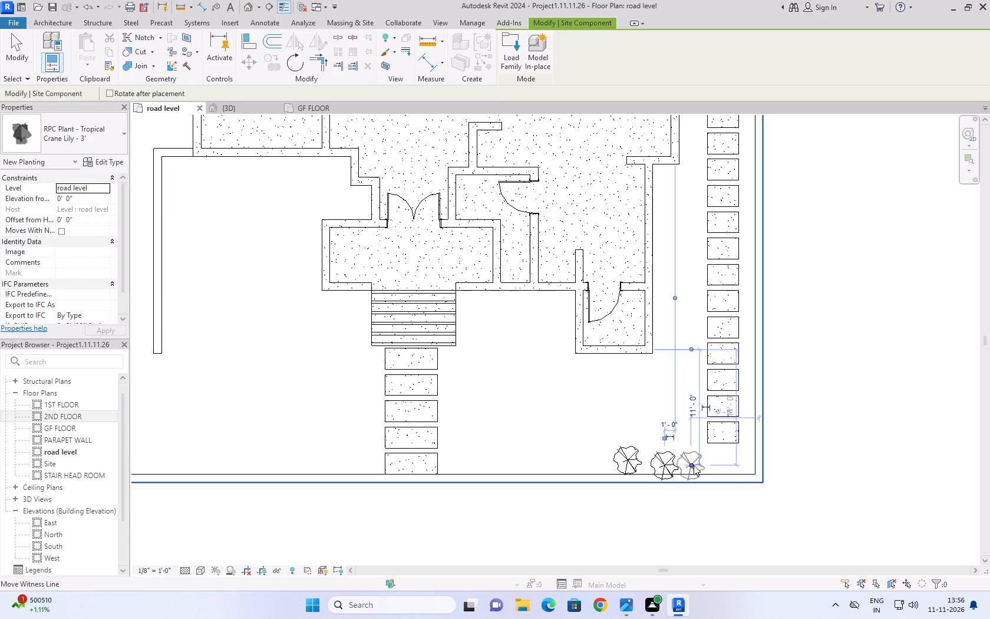
left_click(697, 466)
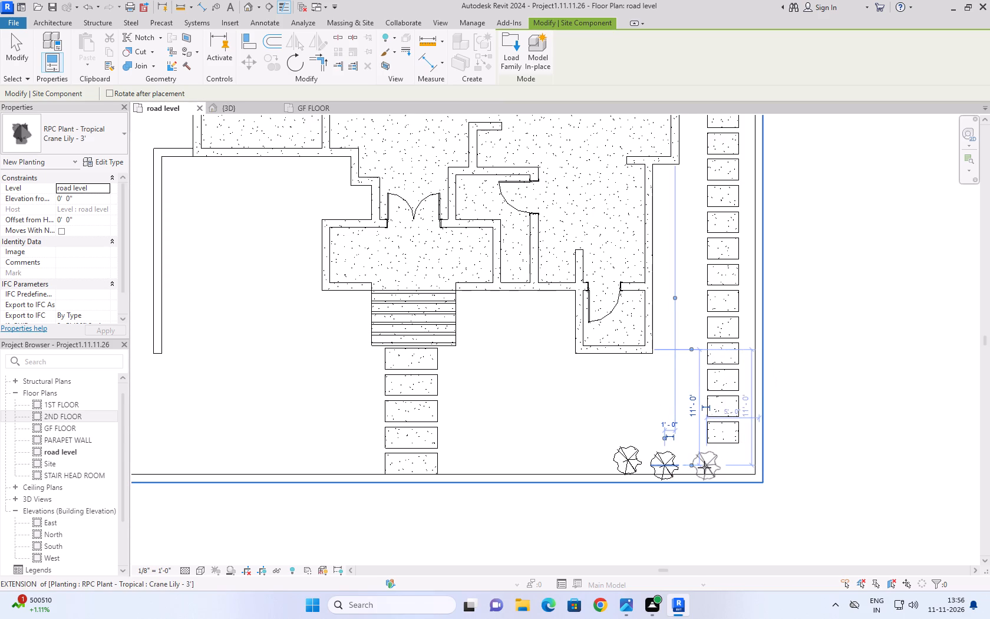
left_click(704, 467)
left_click(740, 465)
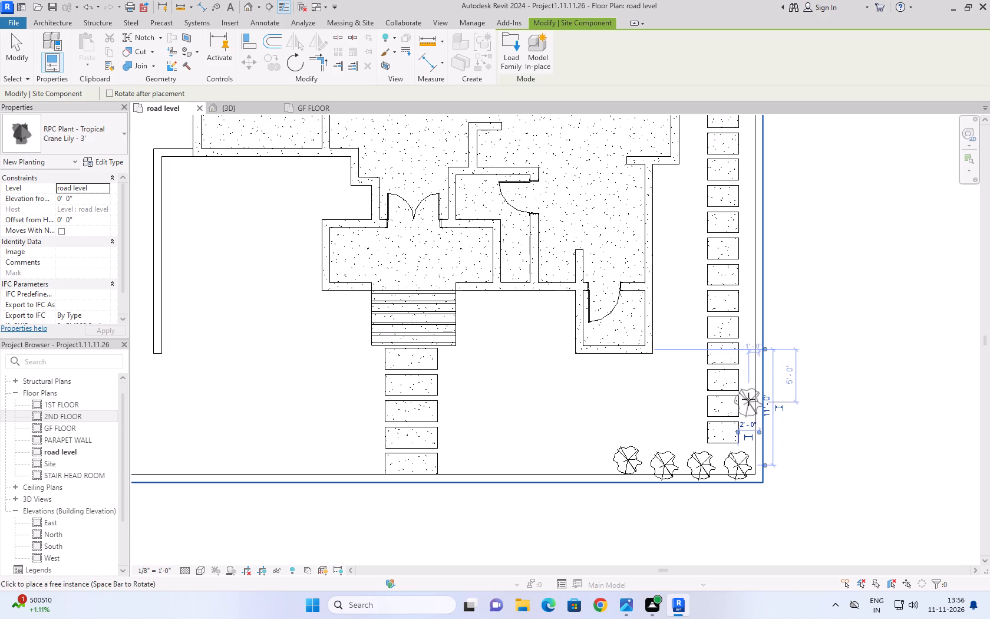
Starting from that front corner, place five Crane Lily - 3' plants between the stepping stones and the side boundary wall.
left_click(748, 399)
left_click(747, 432)
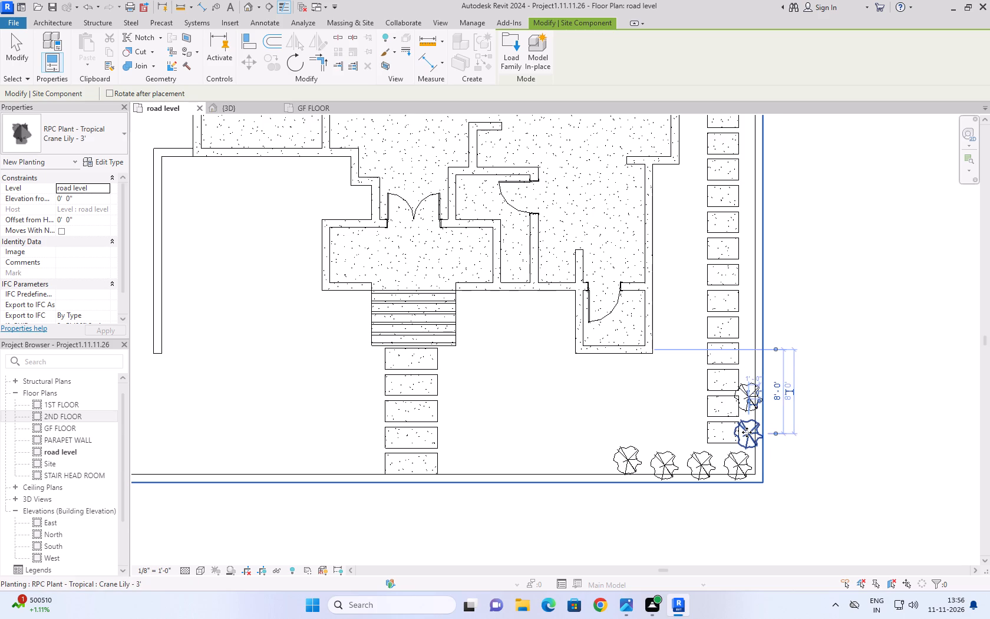
left_click(746, 355)
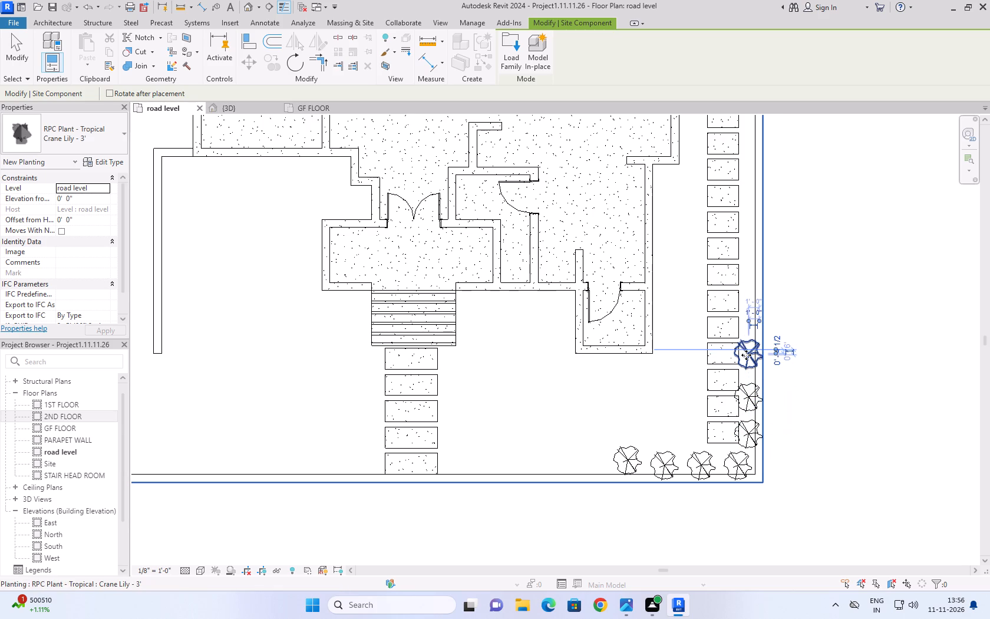
left_click(746, 309)
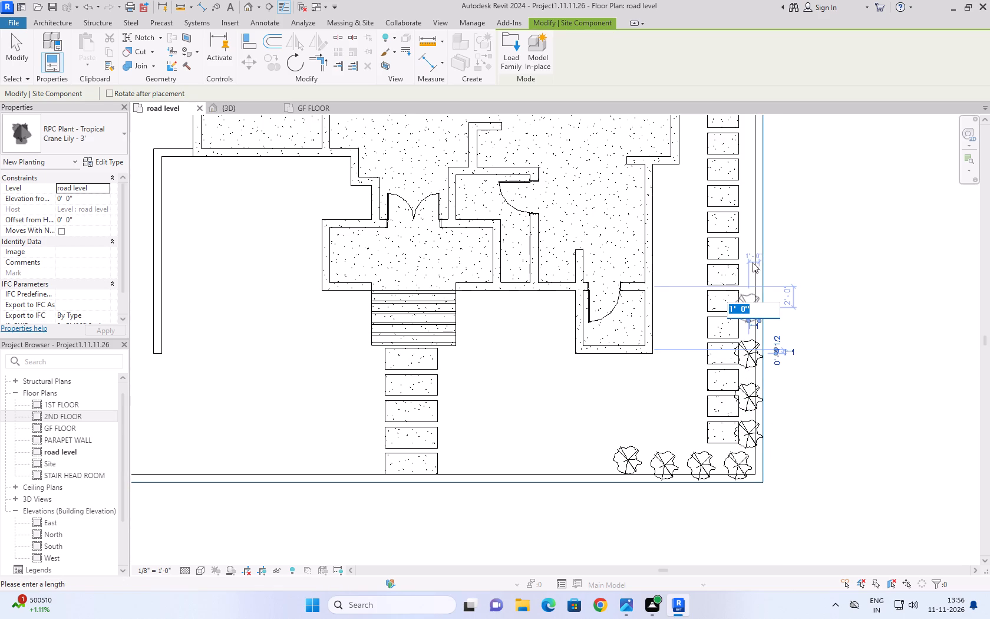
left_click(753, 238)
left_click(747, 325)
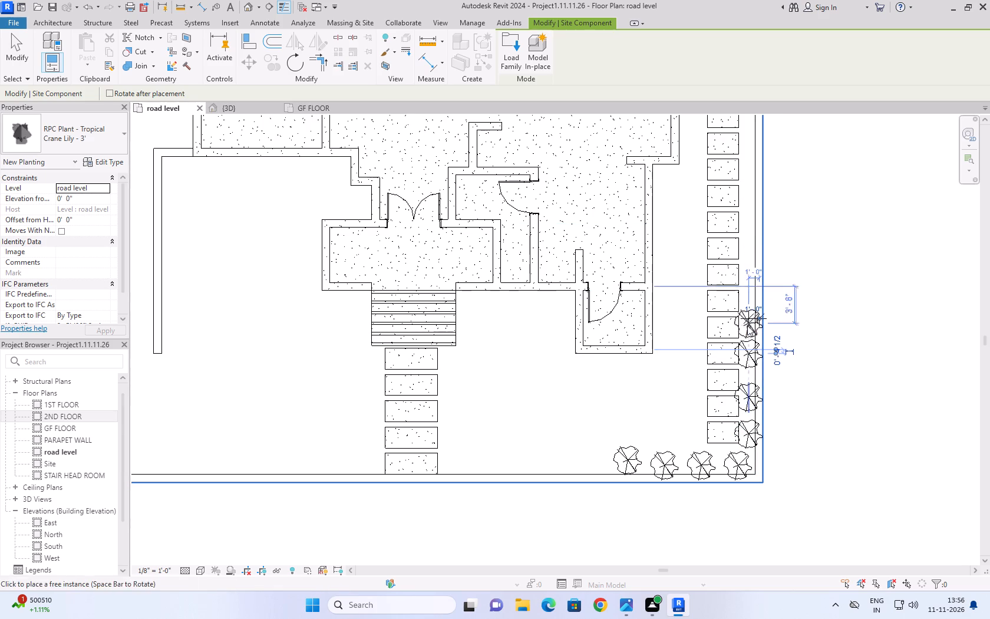
left_click(750, 278)
left_click(753, 236)
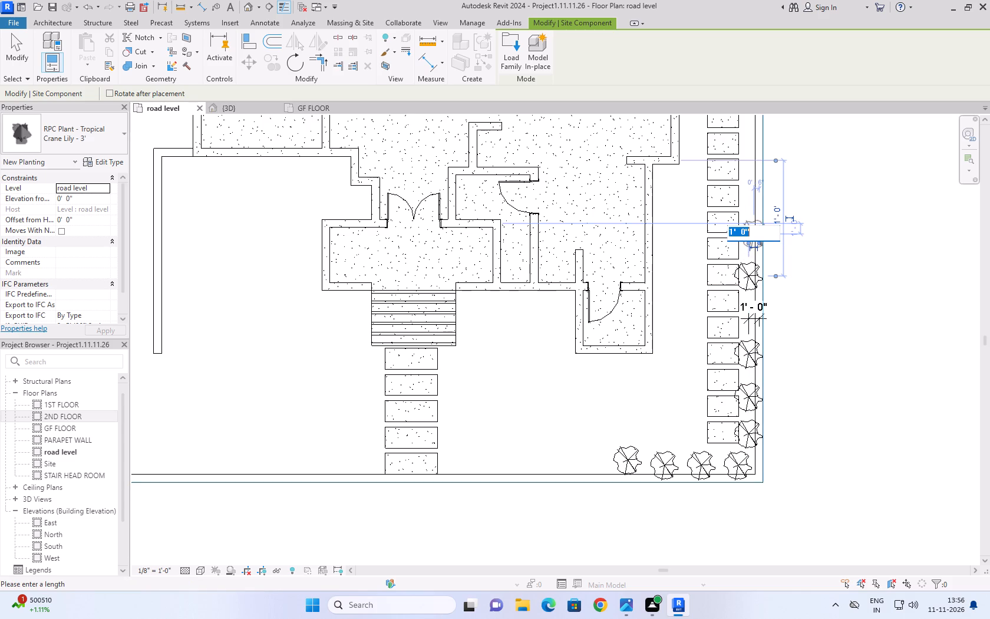
left_click(844, 247)
left_click(737, 248)
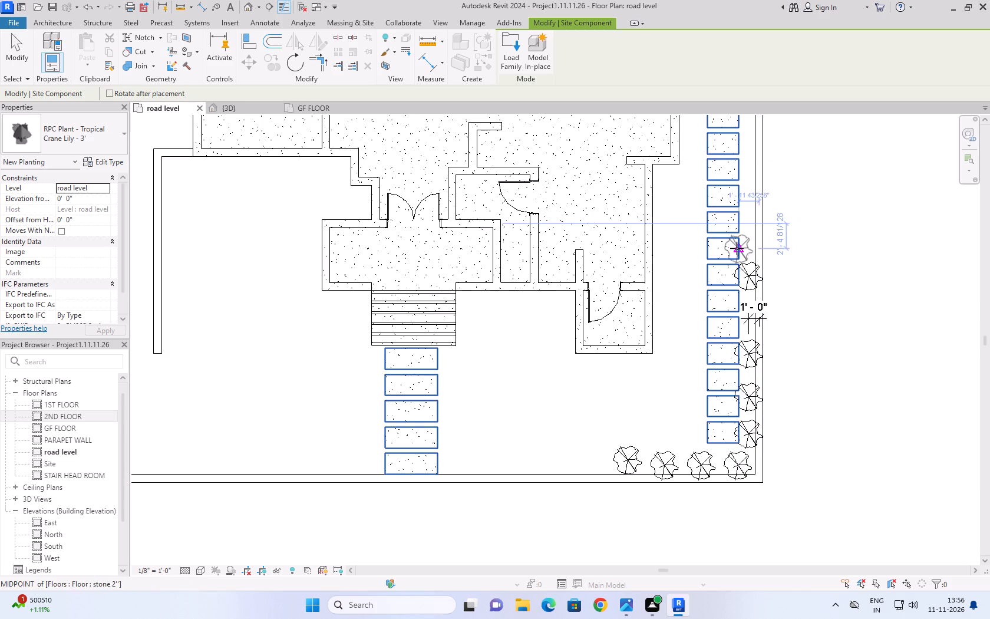
Continue the row along the stepping-stone path with six more Crane Lily - 3' plants, up to the large tree by the wall.
middle_click_drag(803, 236, 810, 400)
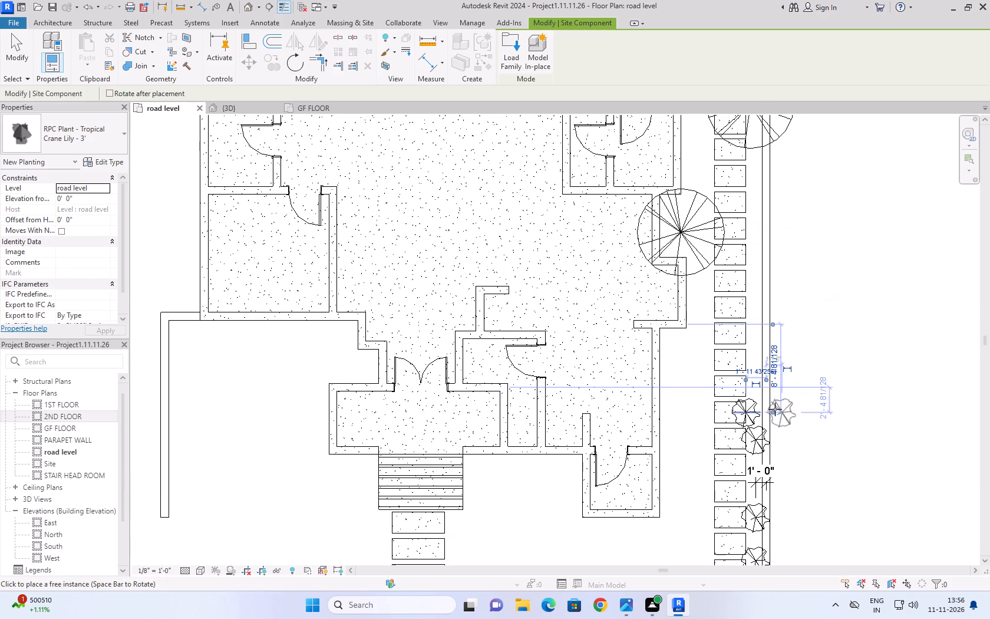
left_click(754, 385)
left_click(757, 354)
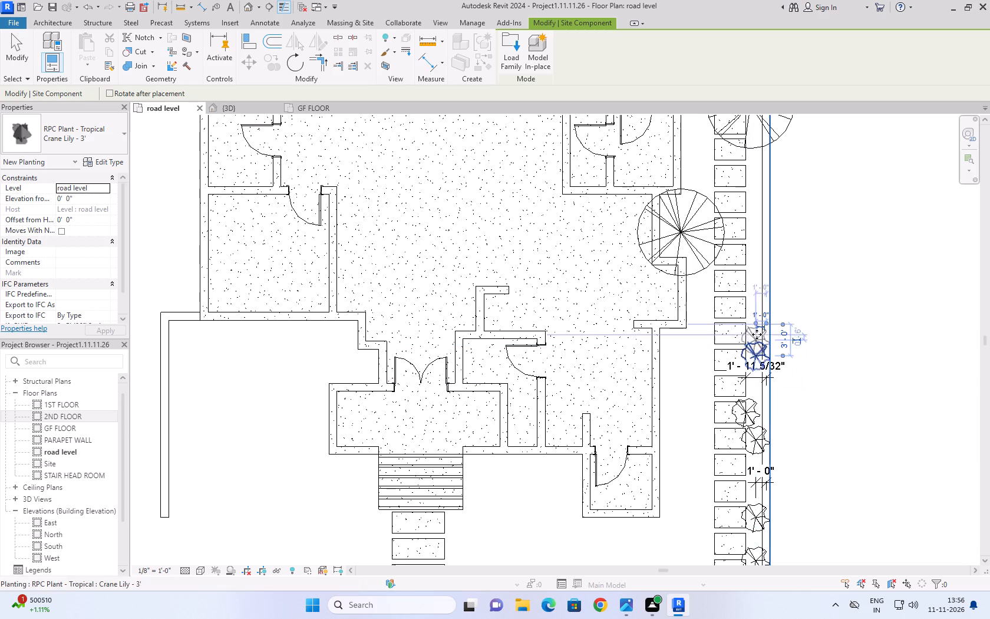
left_click(760, 391)
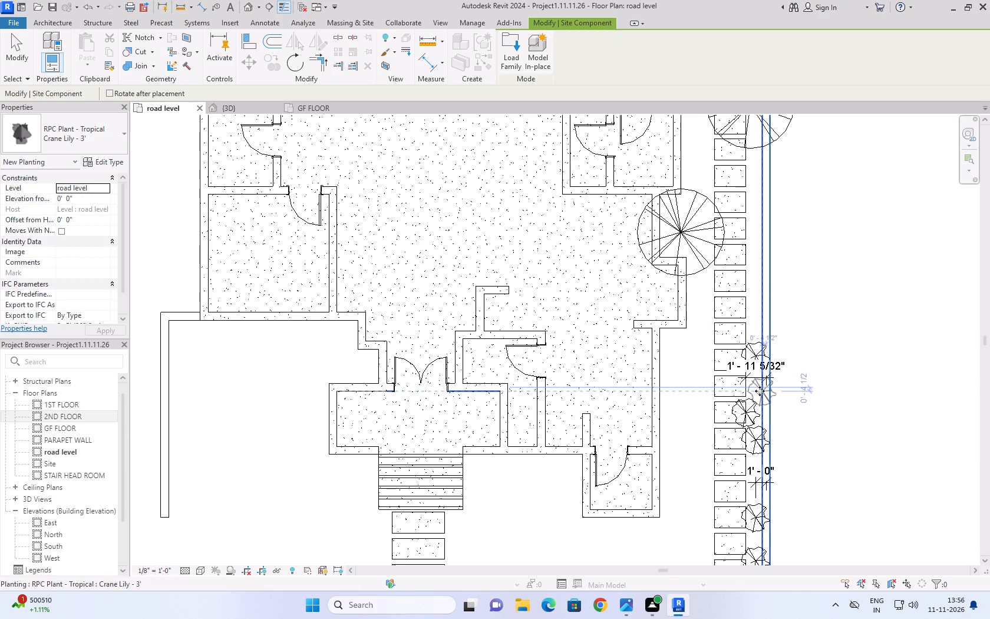
left_click(757, 333)
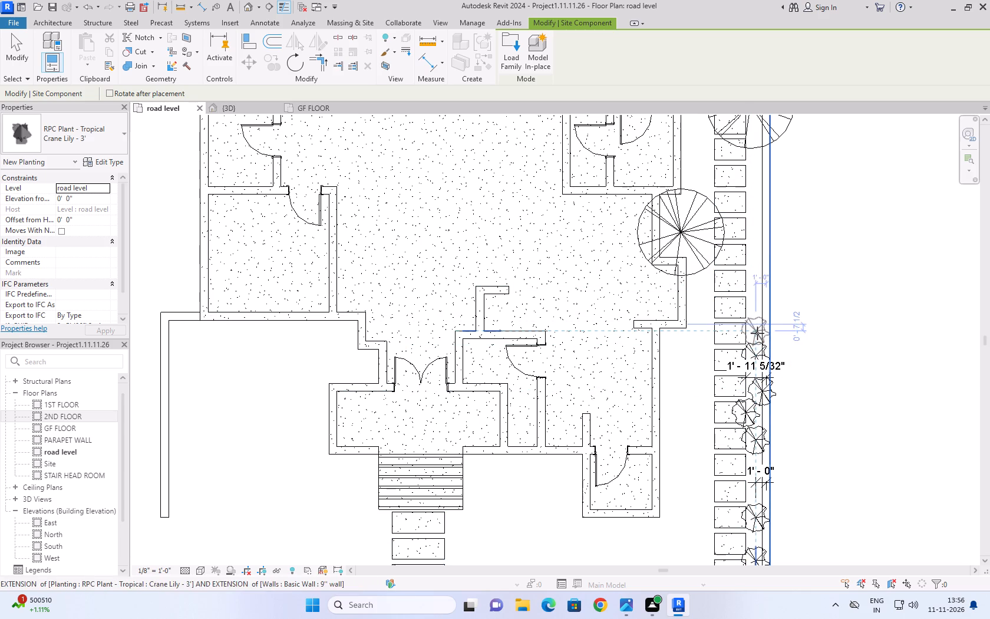
left_click(758, 307)
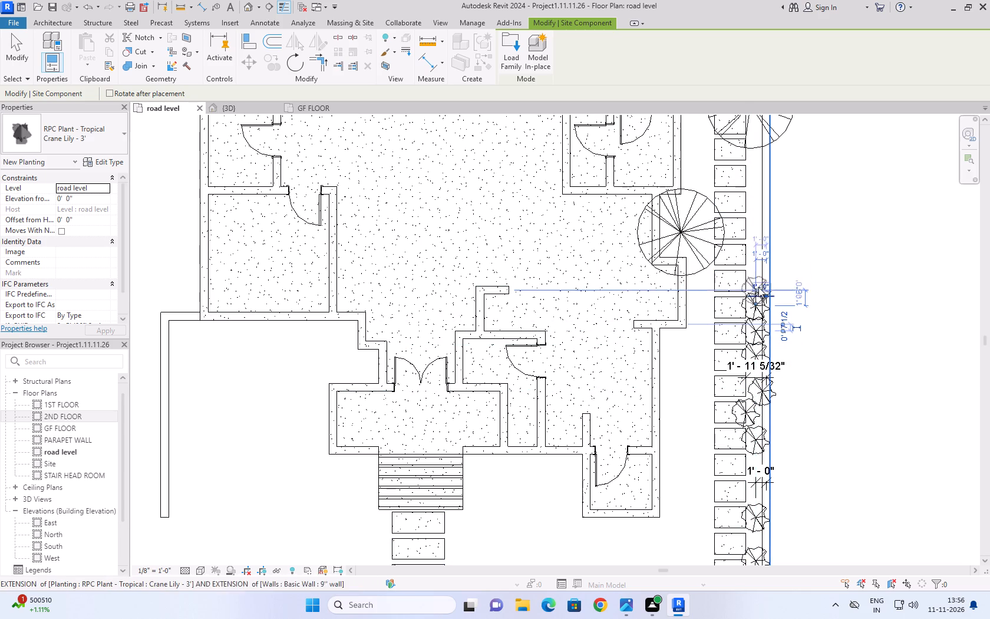
left_click(757, 271)
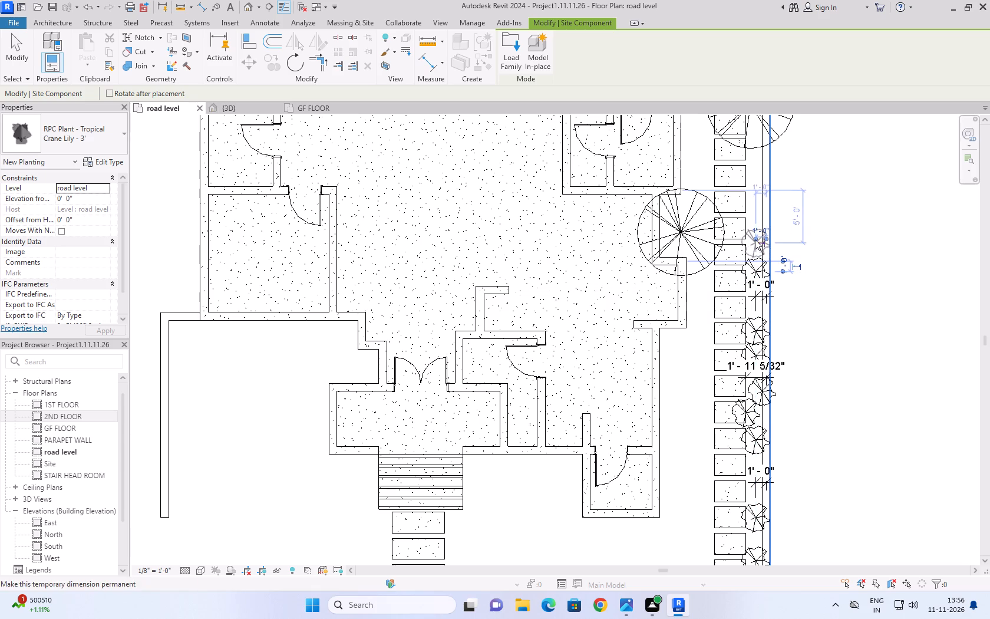
left_click(755, 239)
left_click(751, 212)
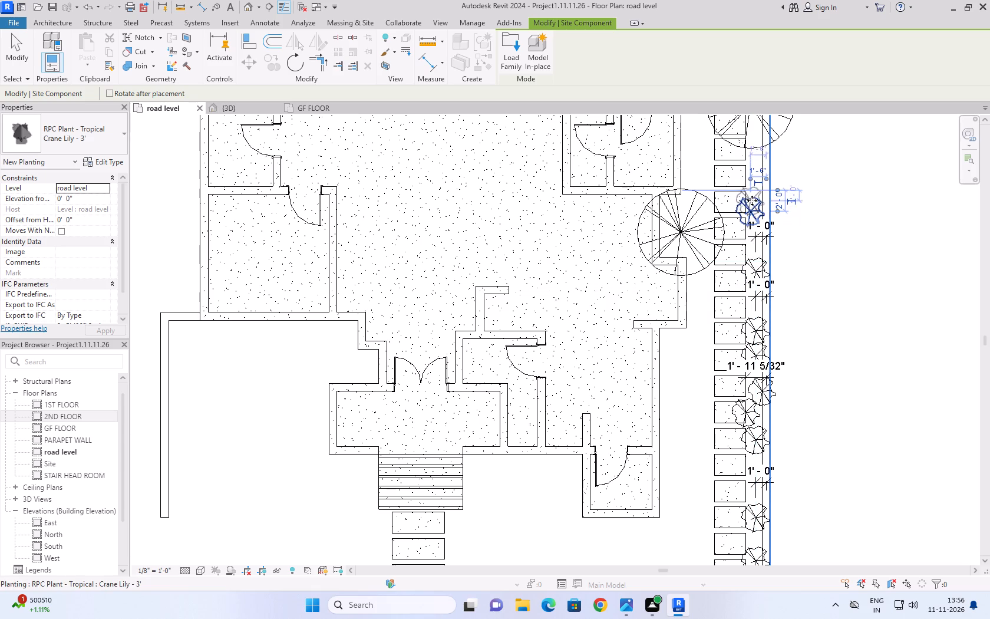
left_click(753, 186)
middle_click_drag(753, 186, 768, 319)
left_click(767, 296)
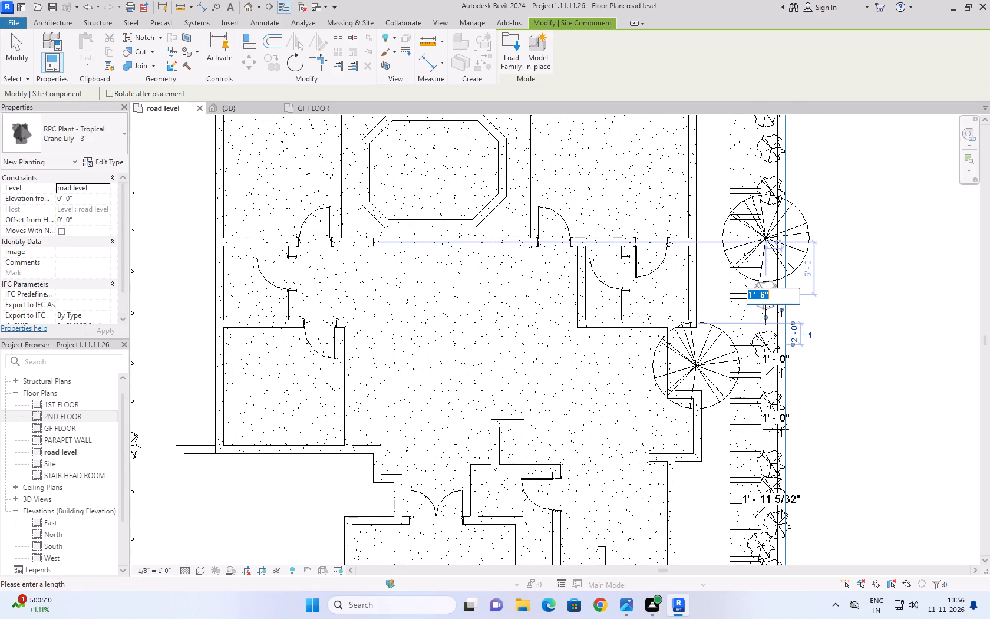
left_click(843, 292)
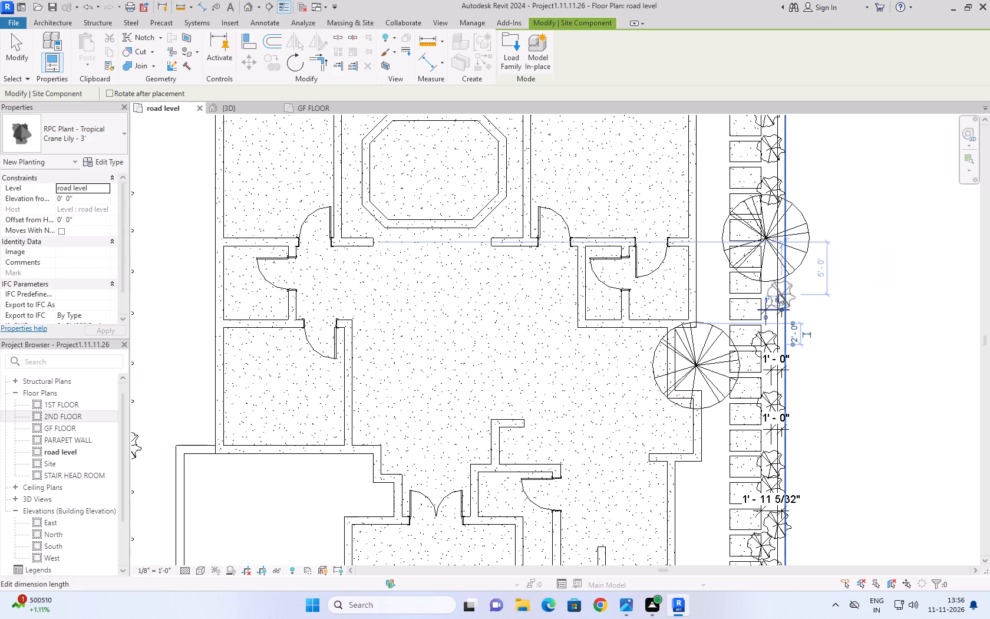
left_click(774, 292)
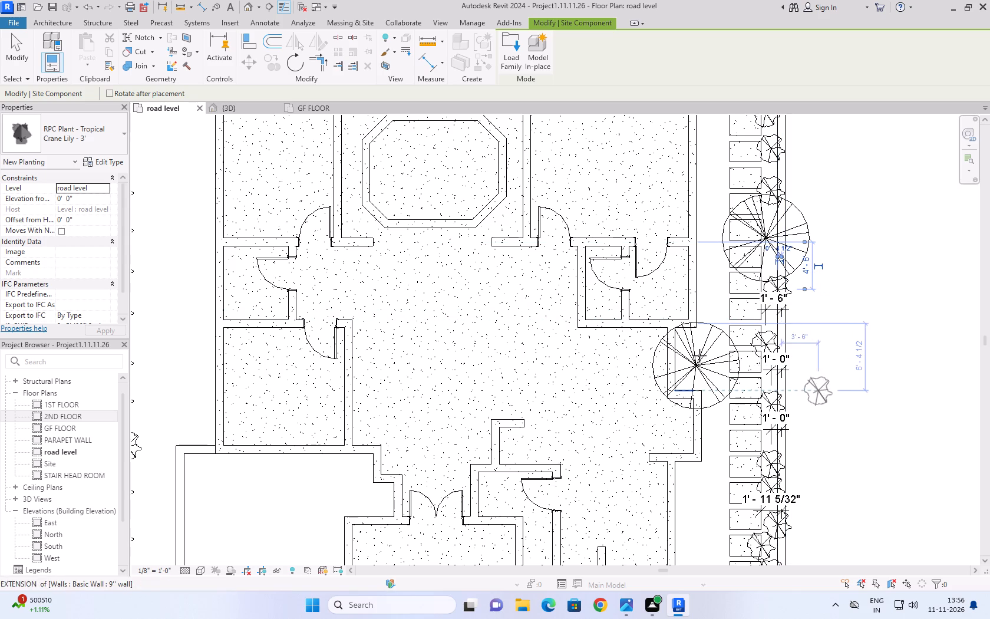
In the 3D view, add one Crane Lily - 3' in the gap of the row beside the stepping-stone path.
left_click(251, 109)
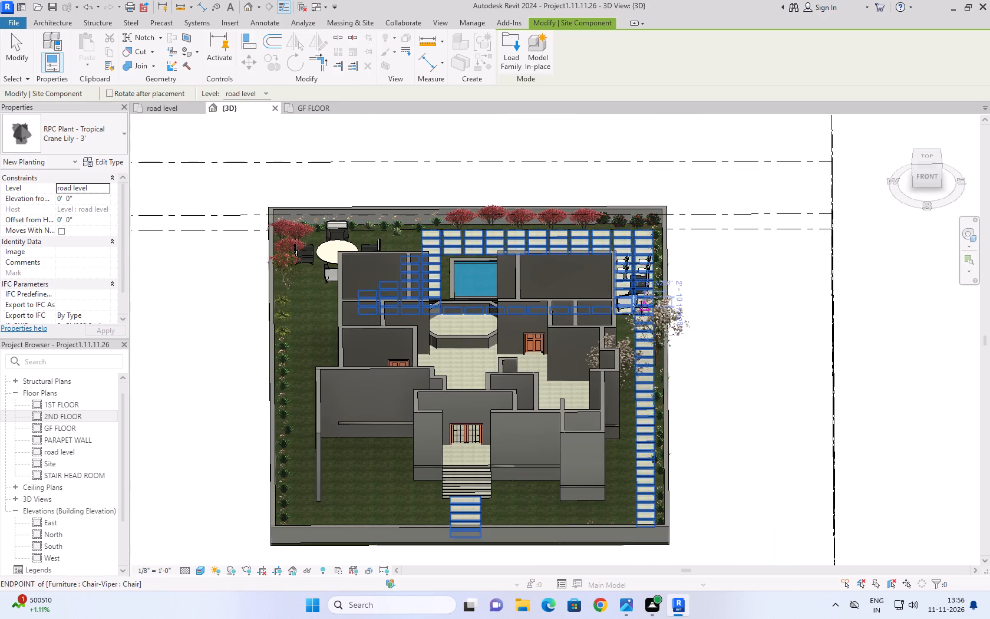
scroll(639, 394, "up", 7)
scroll(645, 341, "down", 4)
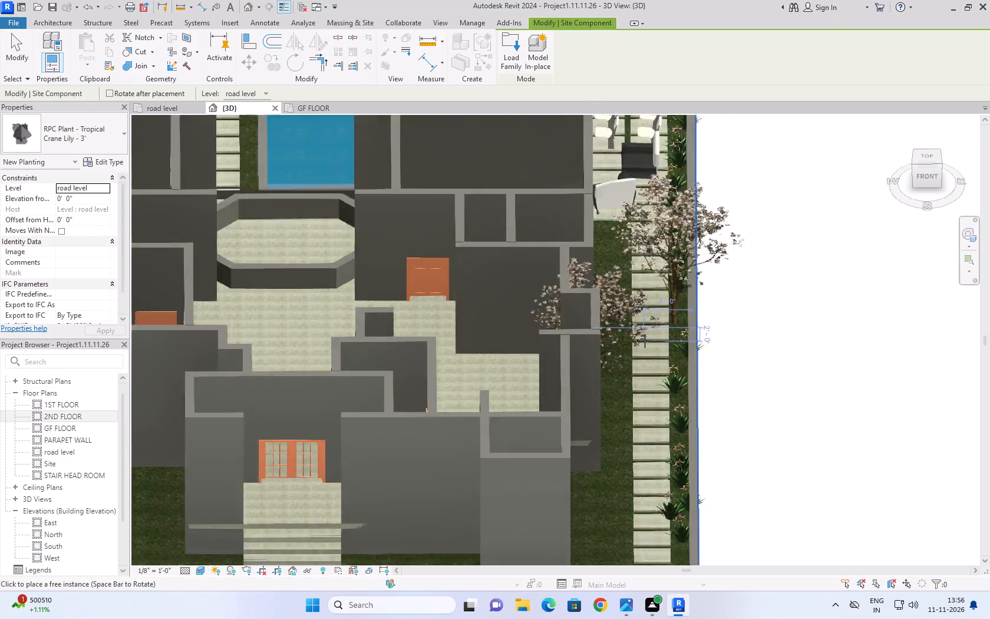
scroll(646, 338, "down", 4)
scroll(671, 447, "up", 12)
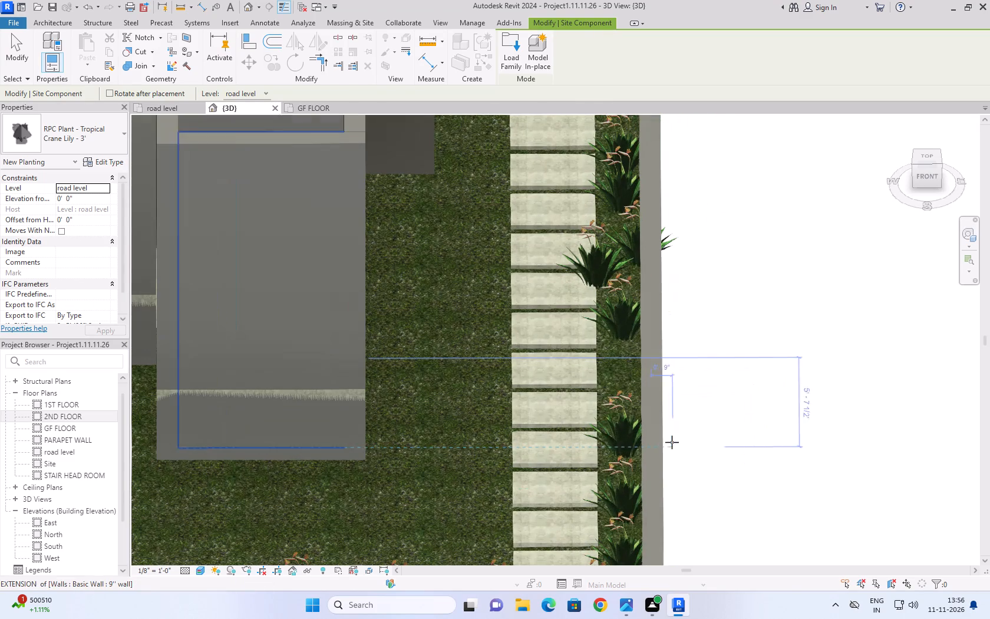
left_click(618, 371)
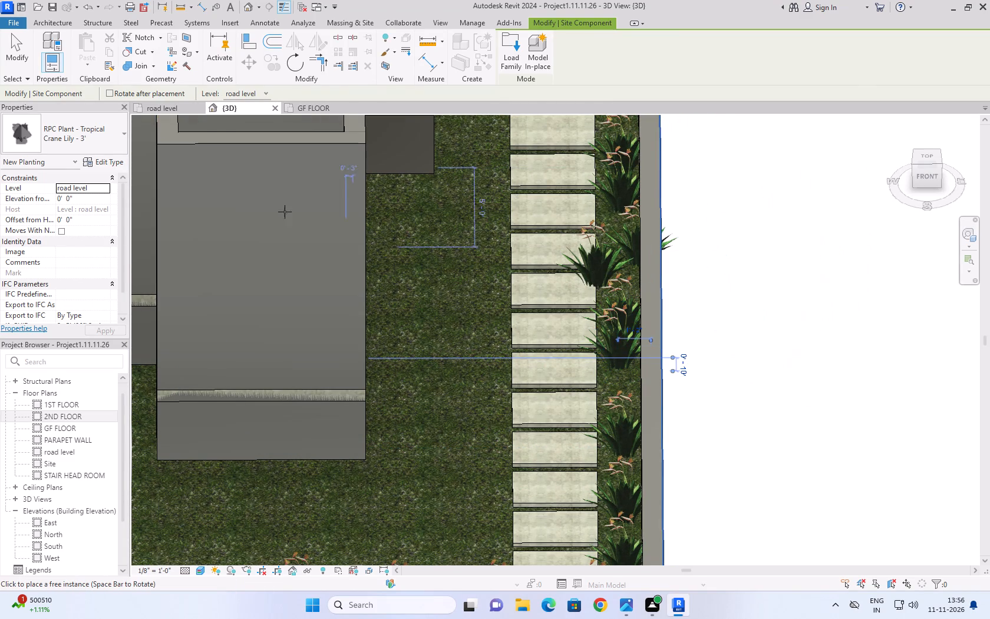
left_click(8, 52)
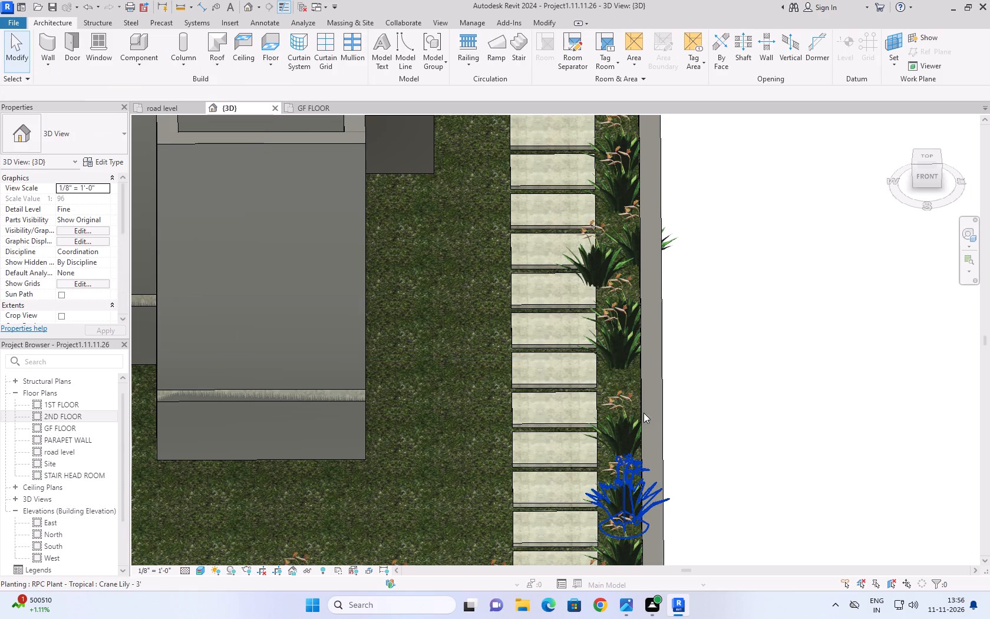
Nudge the Crane Lily that sits on a stepping stone toward the side boundary wall, using the top view for the finer adjustment.
left_click(596, 275)
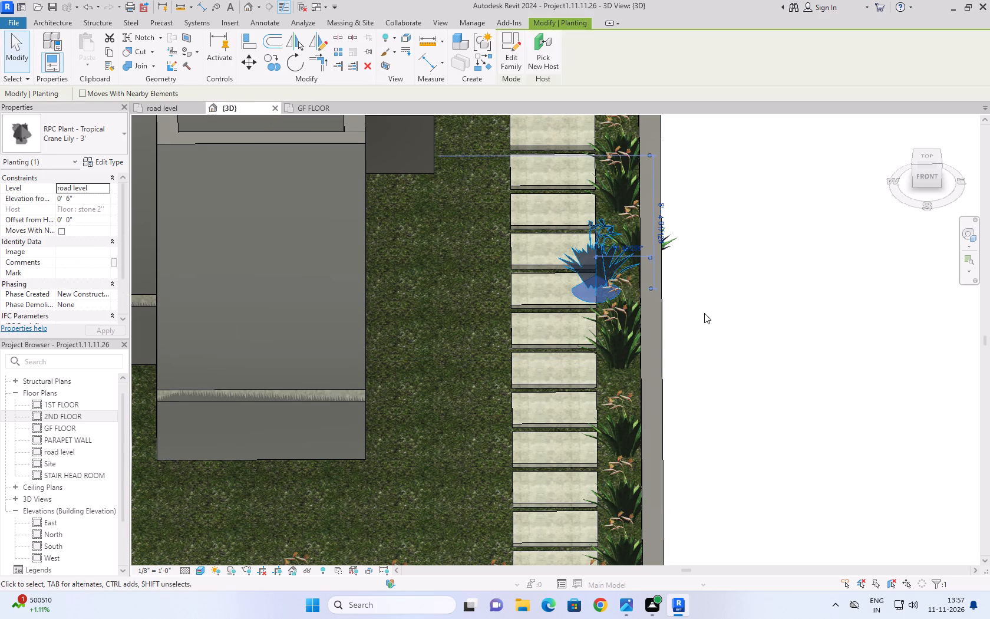
key("Right")
key("Right")
key("Right")
key("Right")
key("Right")
key("Right")
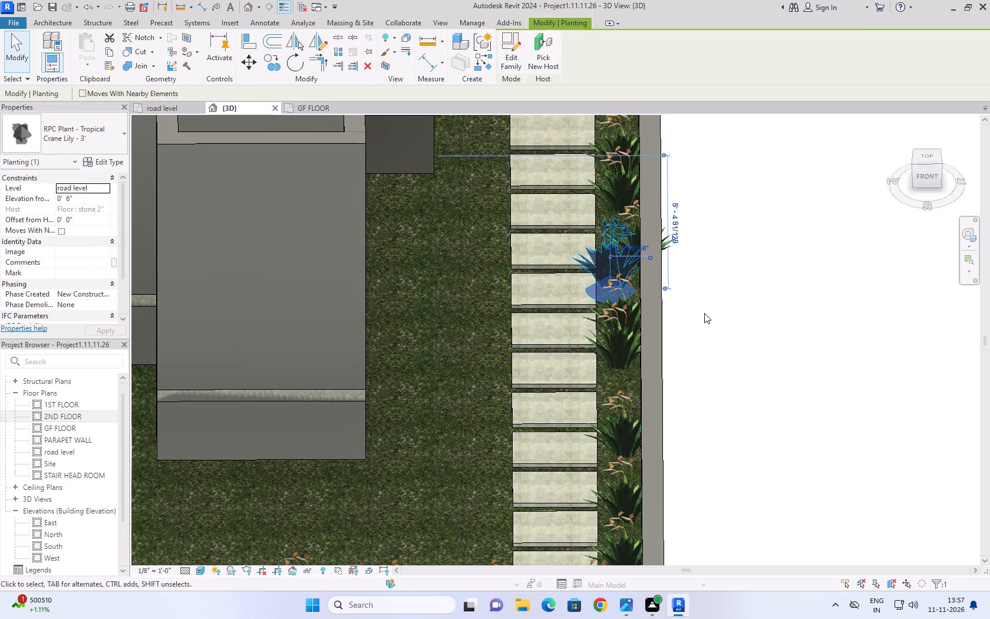
left_click(920, 156)
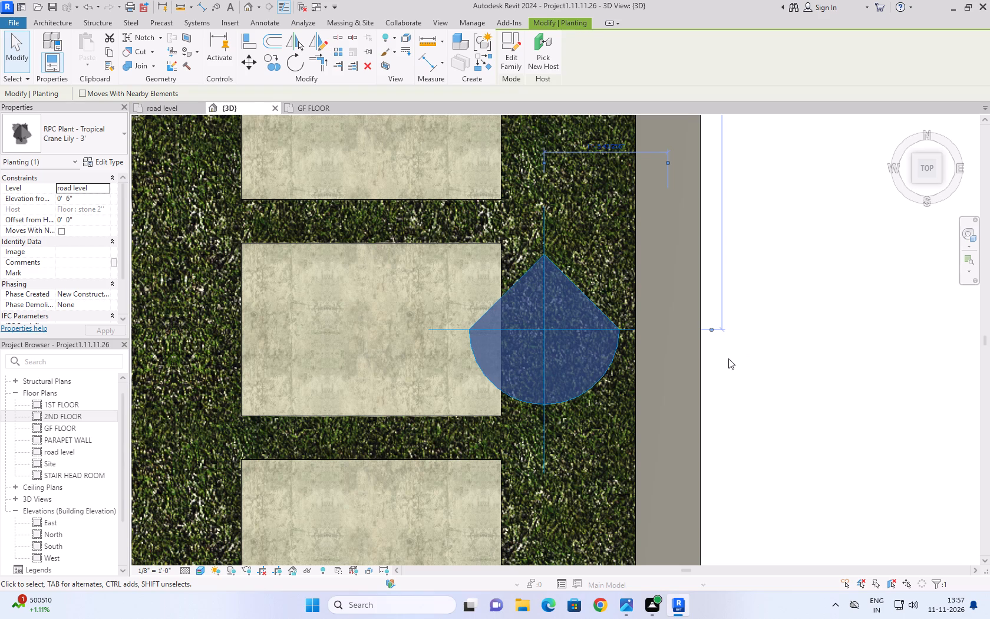
key("Right")
key("Right")
key("Right")
key("Right")
key("Right")
key("Right")
key("Right")
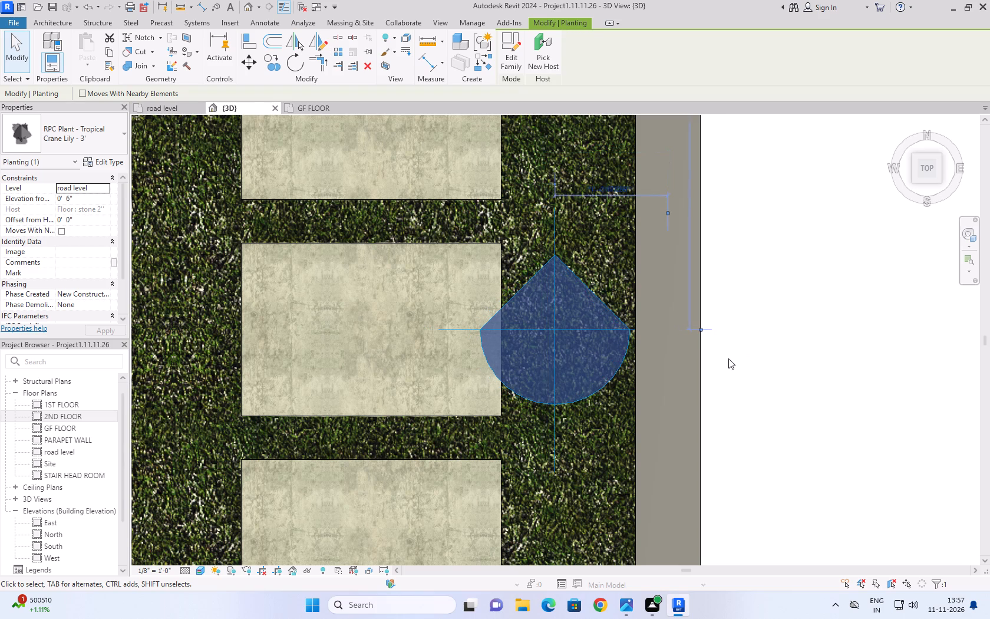
key("Right")
key("Right")
key("Right")
key("Right")
key("Right")
key("Right")
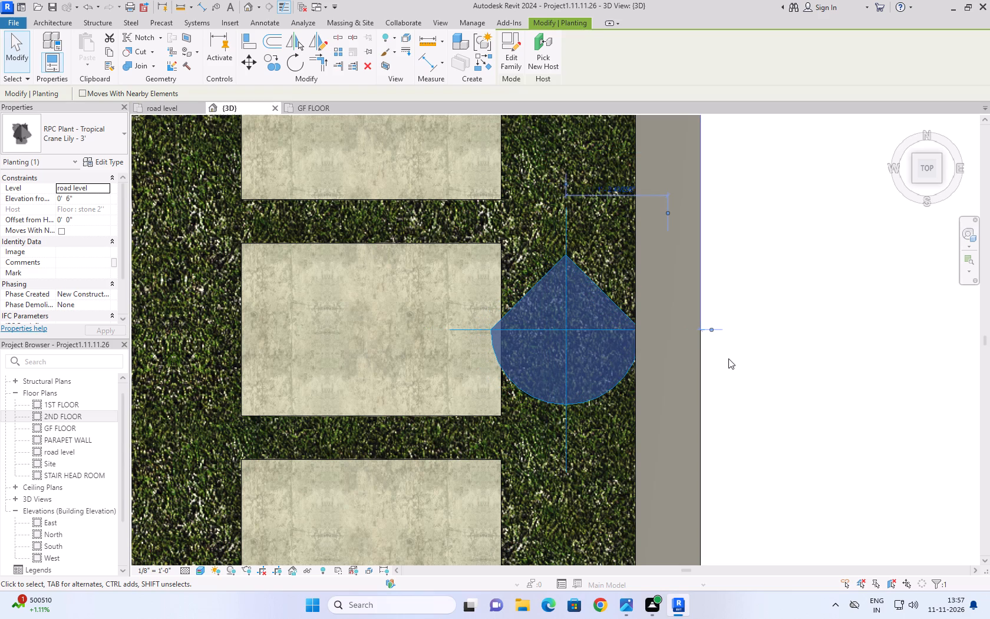
scroll(728, 358, "down", 8)
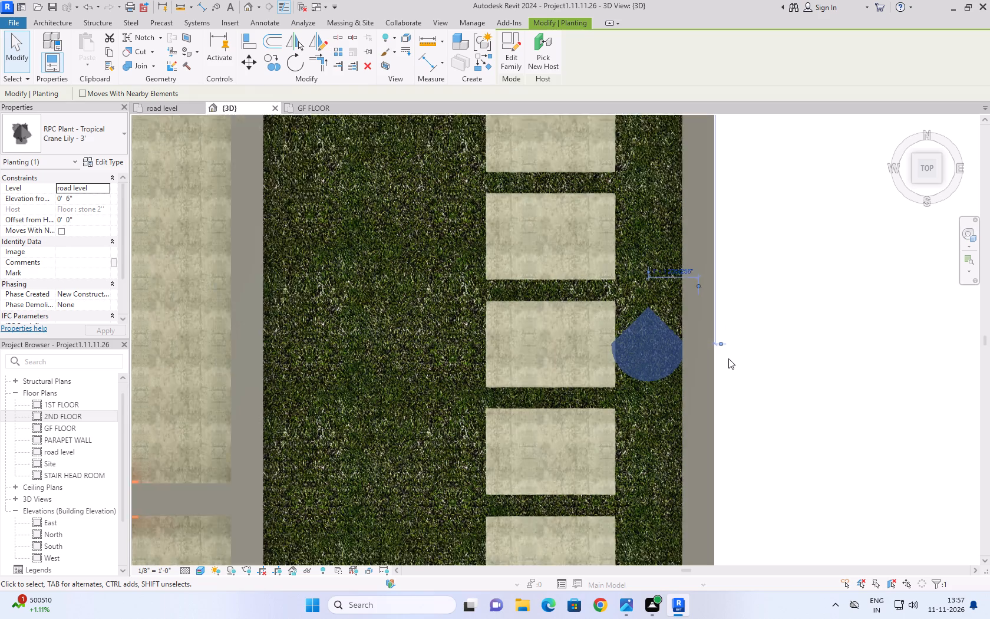
scroll(728, 358, "down", 6)
left_click(778, 275)
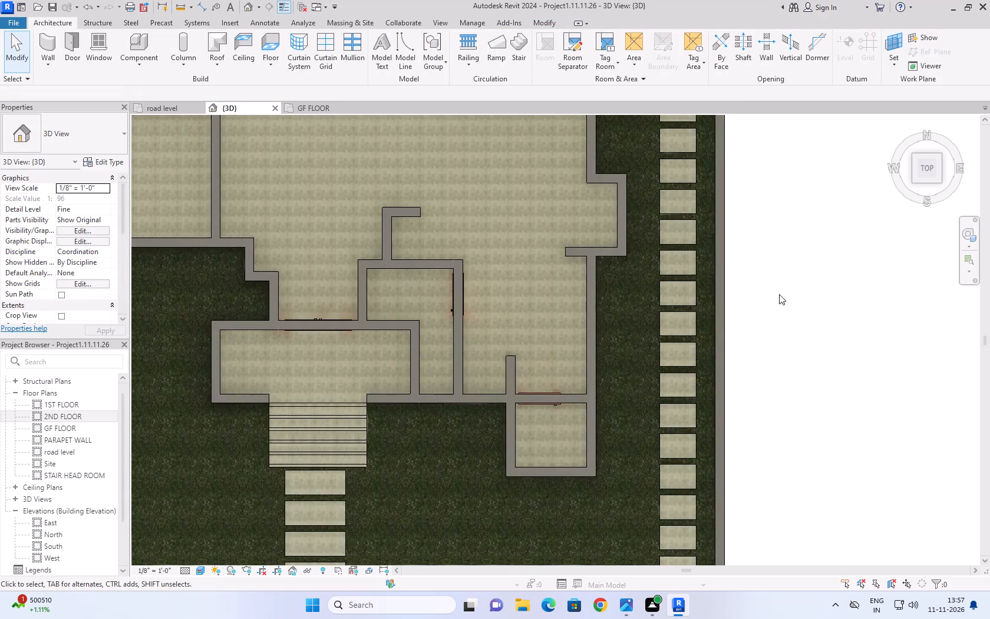
Switch the top 3D view to the Hidden Line visual style so the plant symbols show.
scroll(711, 344, "down", 5)
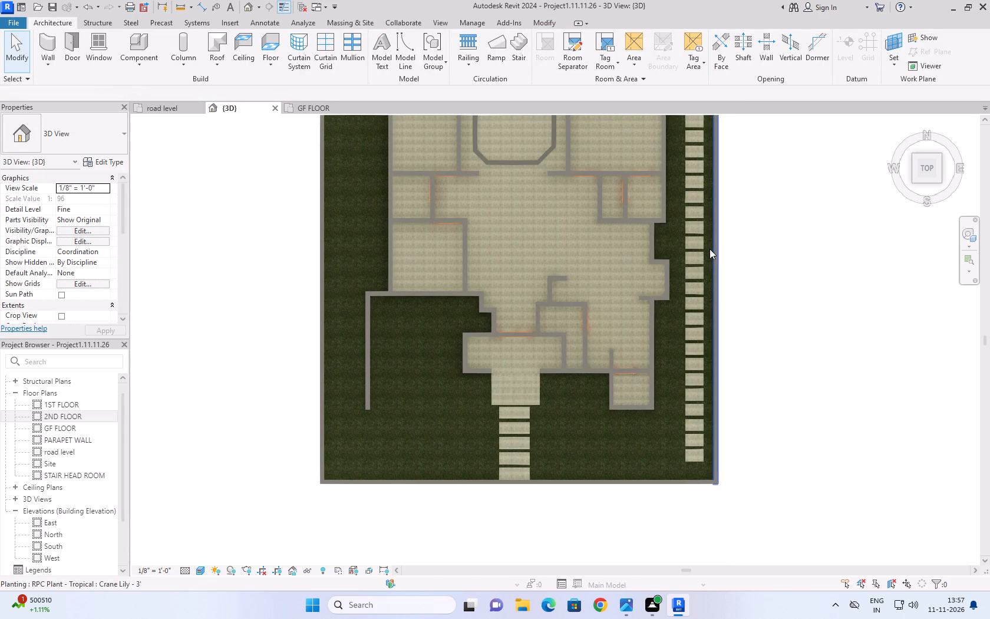
left_click(199, 571)
left_click(225, 499)
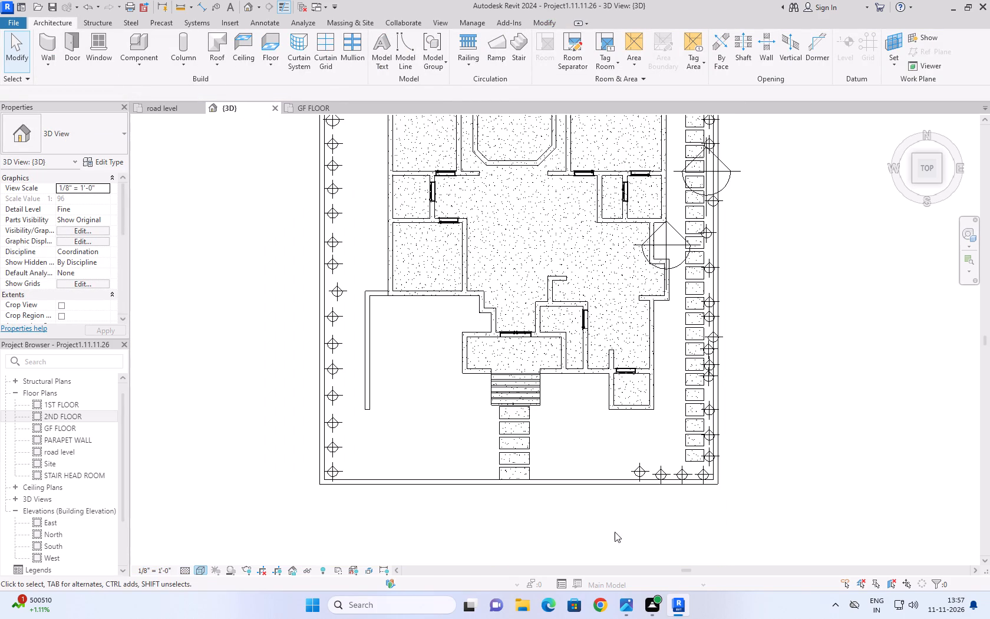
Move the Crane Lily beside the small front room forward along the row to even the spacing, about 2'-10" past the room's rear wall line.
middle_click_drag(852, 335, 774, 471)
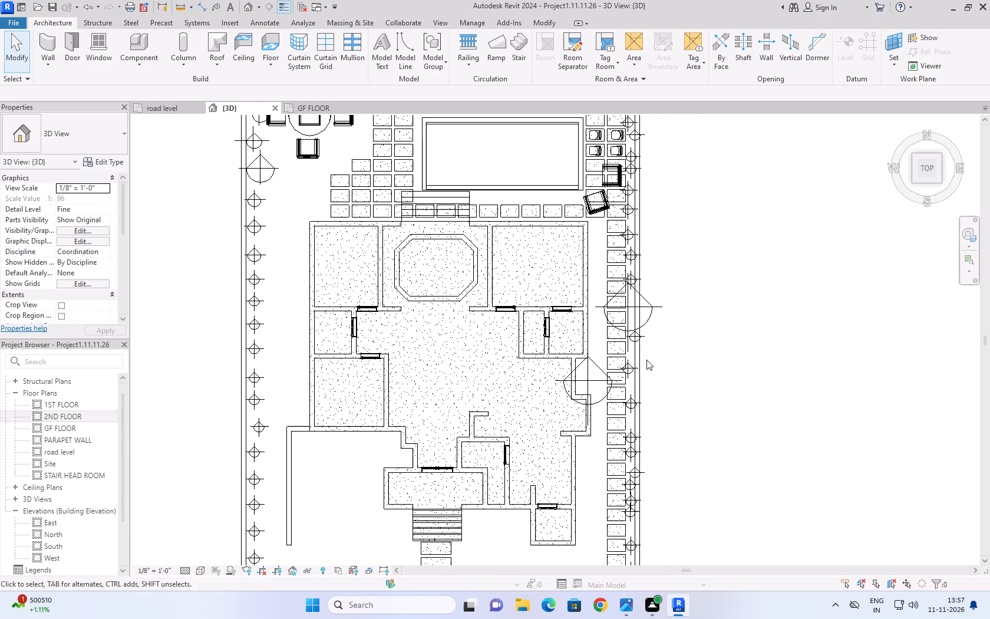
scroll(646, 360, "up", 2)
scroll(646, 359, "down", 5)
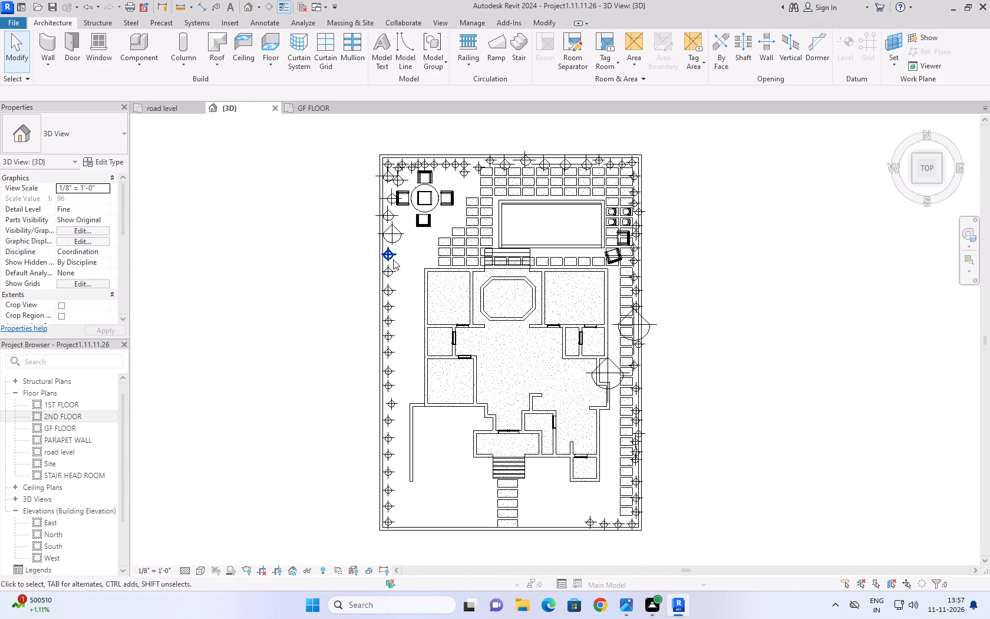
scroll(585, 486, "up", 4)
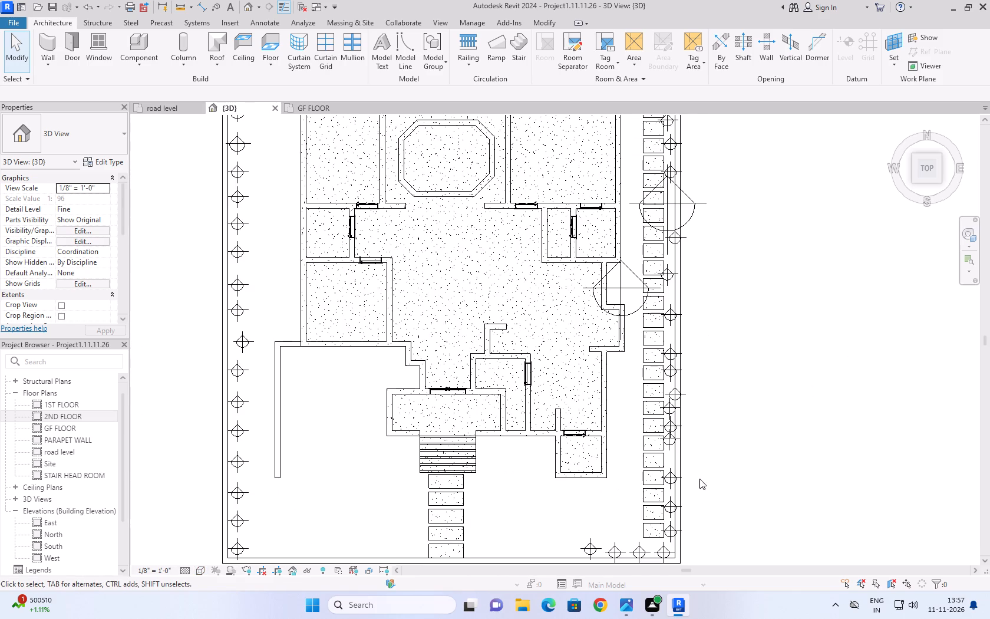
left_click_drag(670, 445, 671, 457)
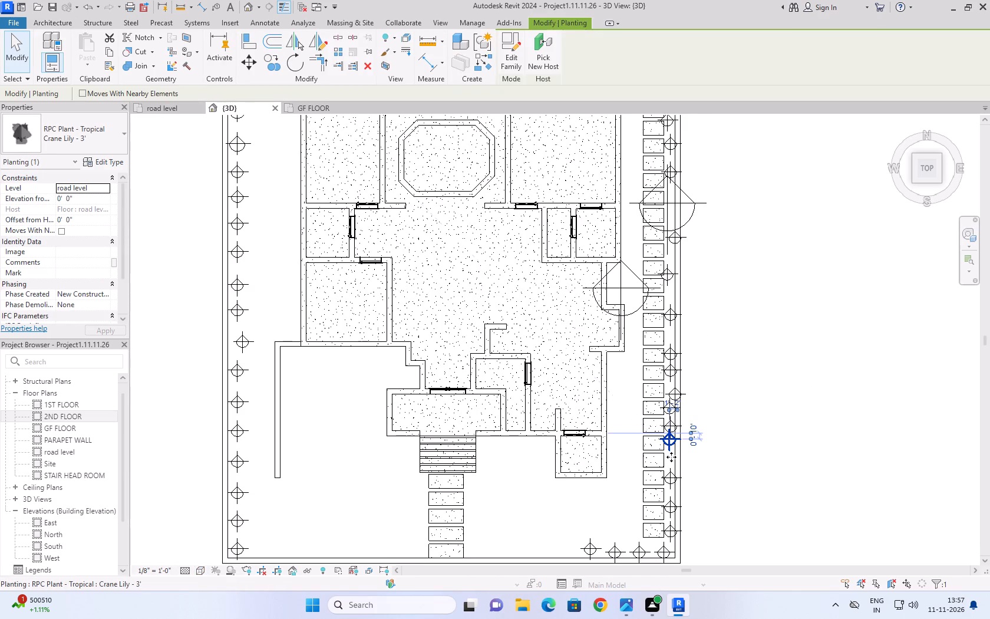
left_click_drag(671, 457, 671, 459)
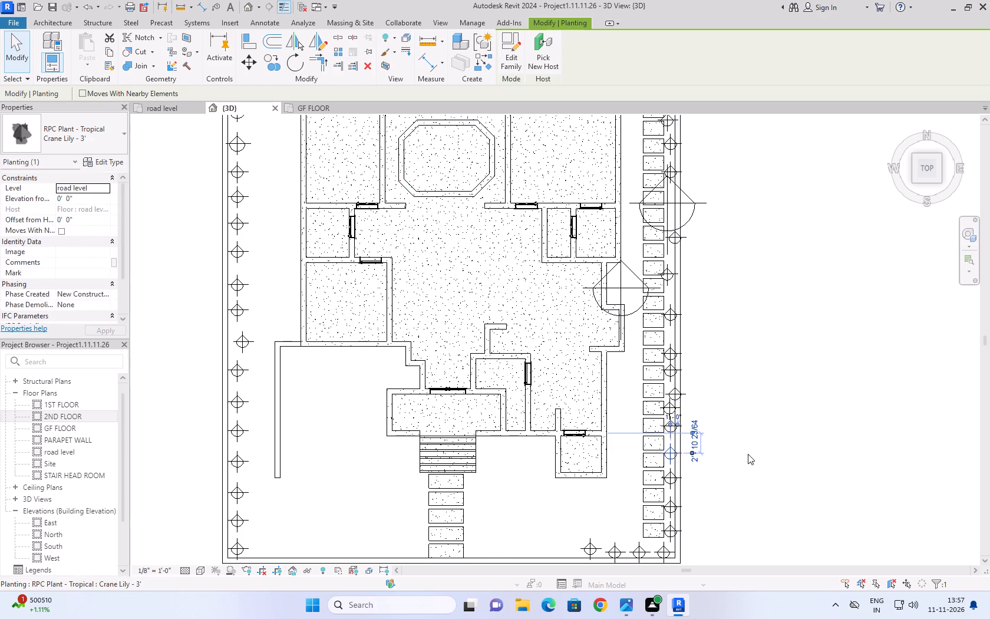
left_click(764, 446)
Nudge the Crane Lily nearest the side wall, just behind the front room, slightly rearward and inward, in line with its row.
left_click(672, 391)
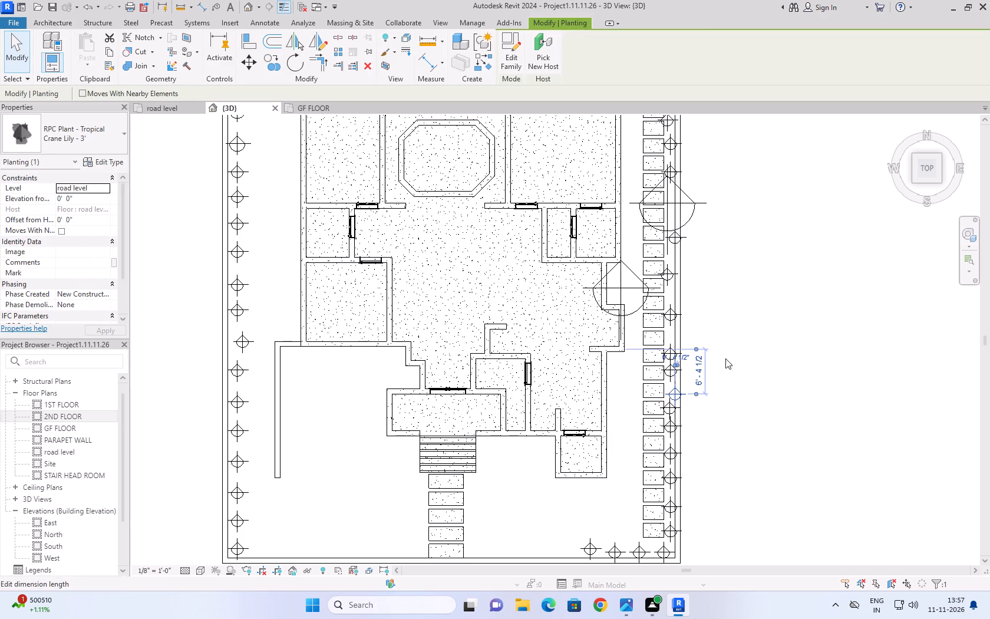
key("Up")
key("Up")
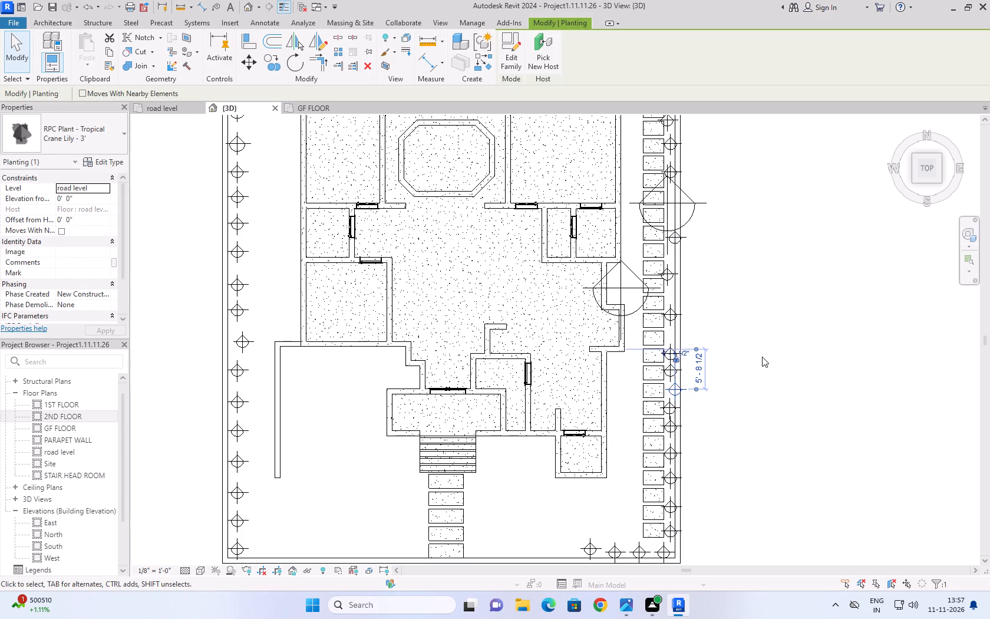
key("Left")
key("Left")
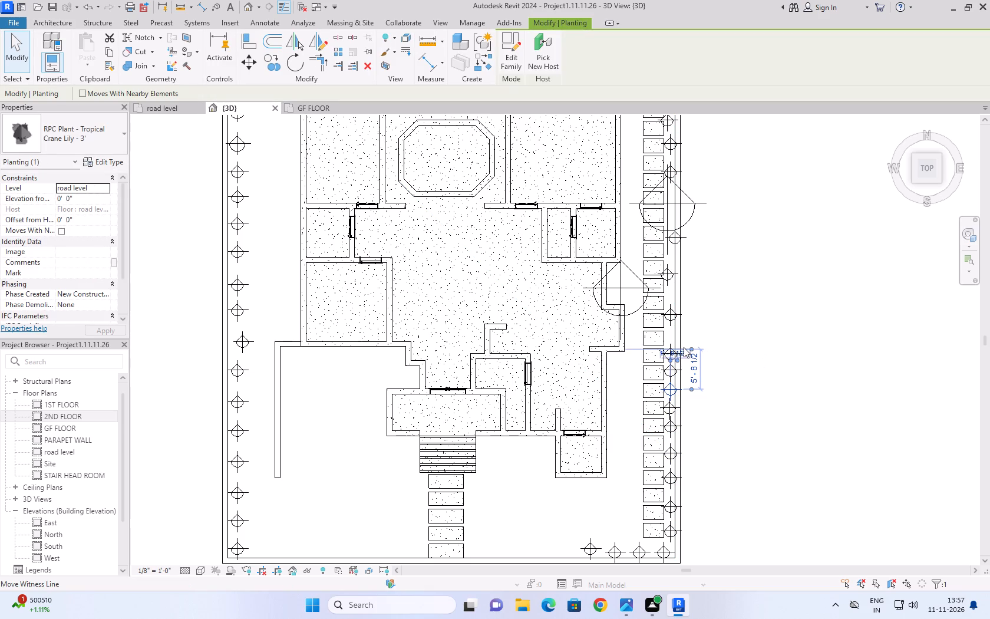
left_click(740, 325)
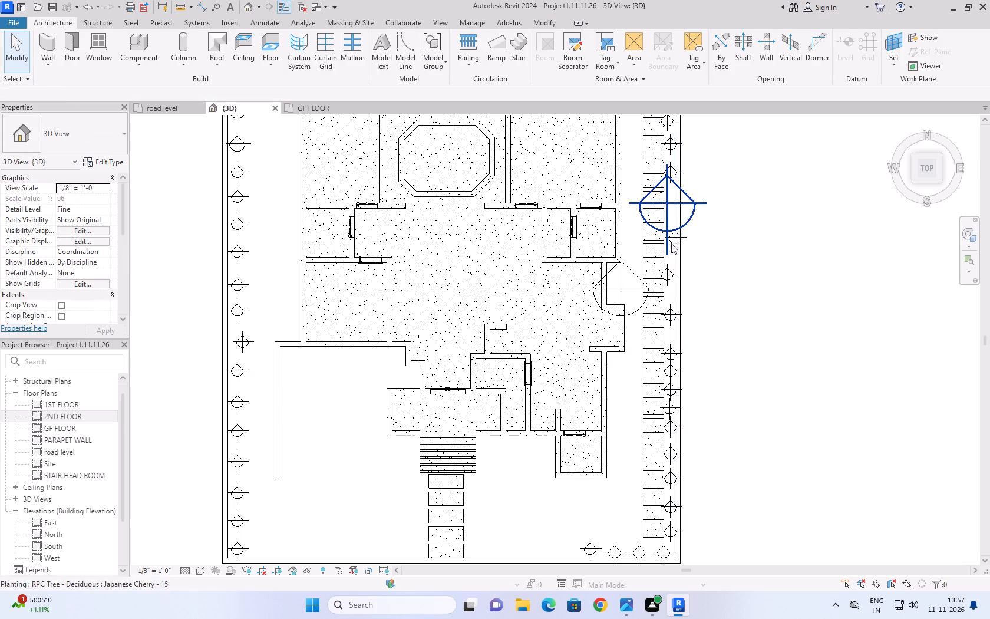
Nudge the Crane Lily under the Japanese Cherry by the side wall inward and forward, to 6'-2" from the interior wall line.
left_click(674, 236)
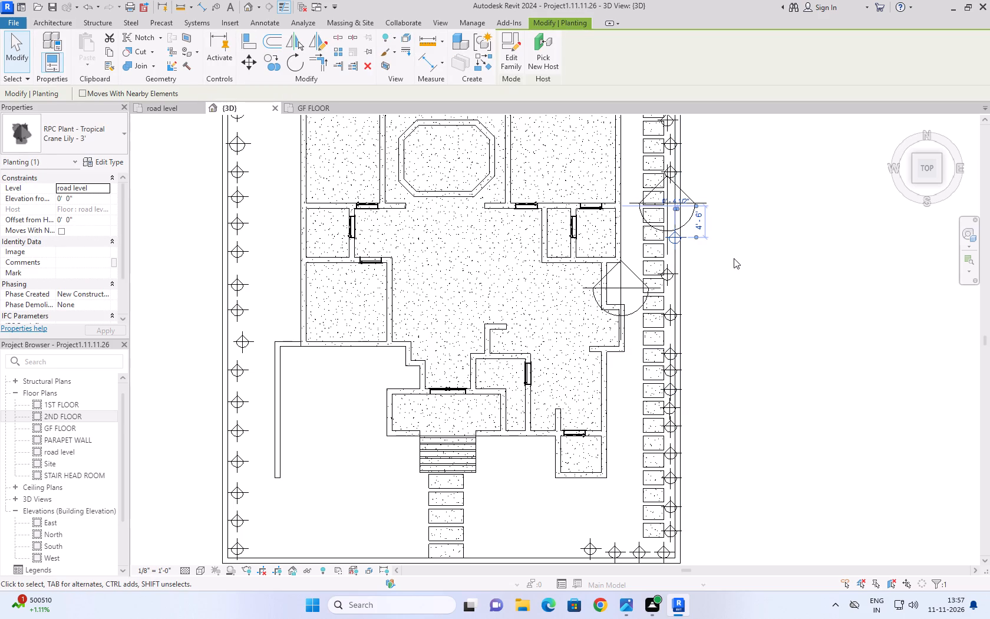
key("Left")
key("Left")
key("Left")
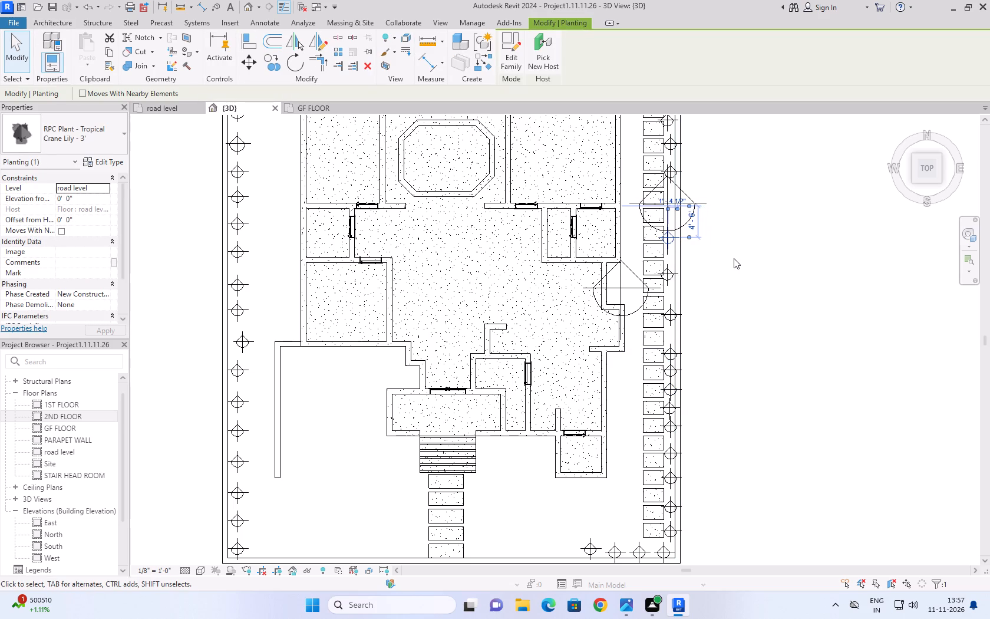
key("Down")
key("Down")
key("Down")
key("Down")
key("Down")
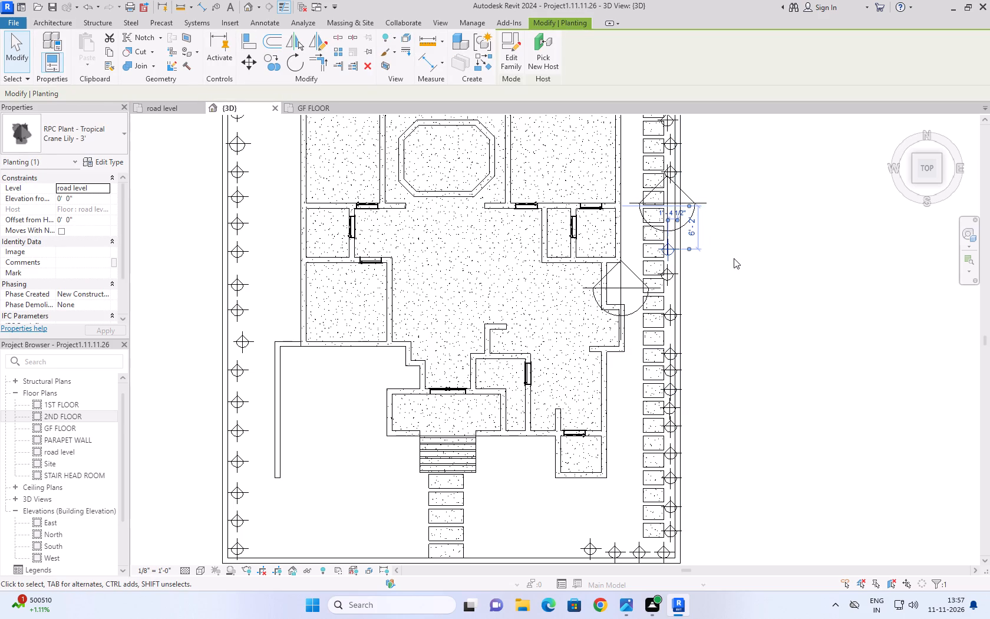
key("Down")
key("Up")
scroll(734, 258, "up", 1)
left_click(734, 258)
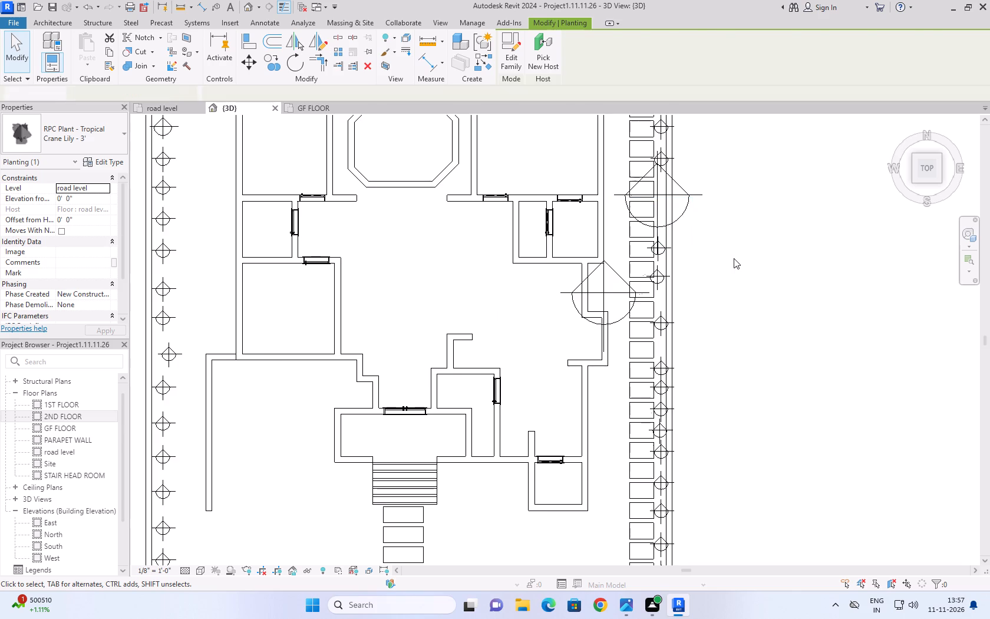
Nudge the second Crane Lily forward of the Japanese Cherry slightly inward and rearward, to 6'-9" from the interior wall line.
left_click(663, 322)
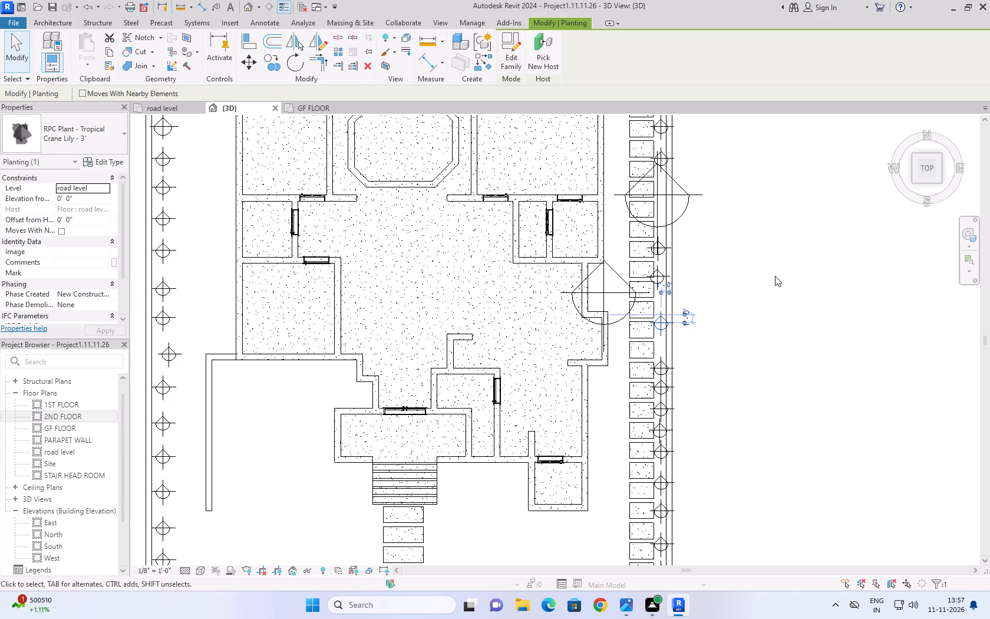
key("Up")
key("Up")
key("Up")
key("Left")
key("Left")
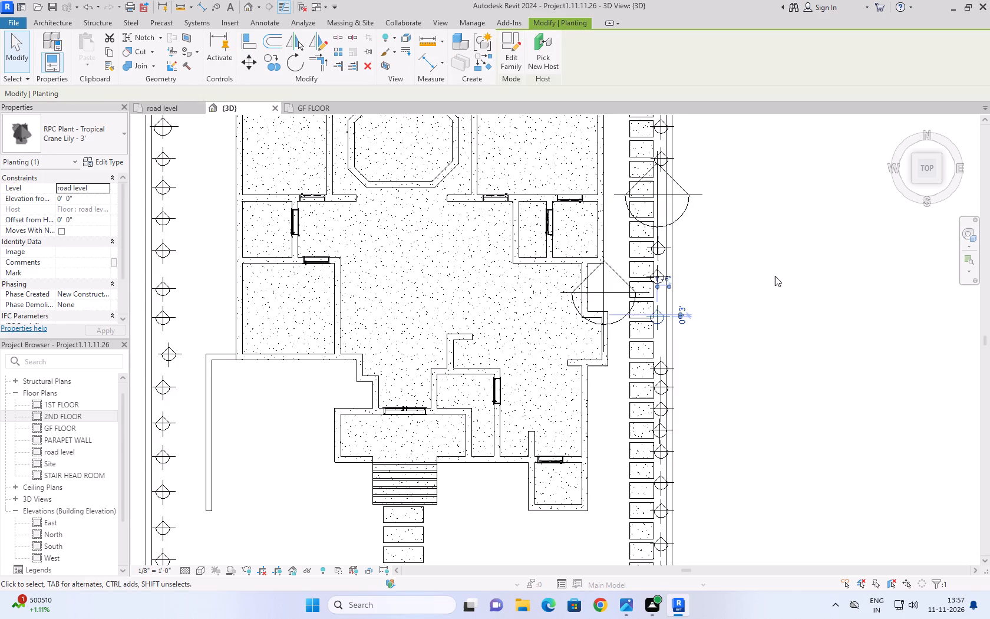
key("Up")
key("Up")
key("Down")
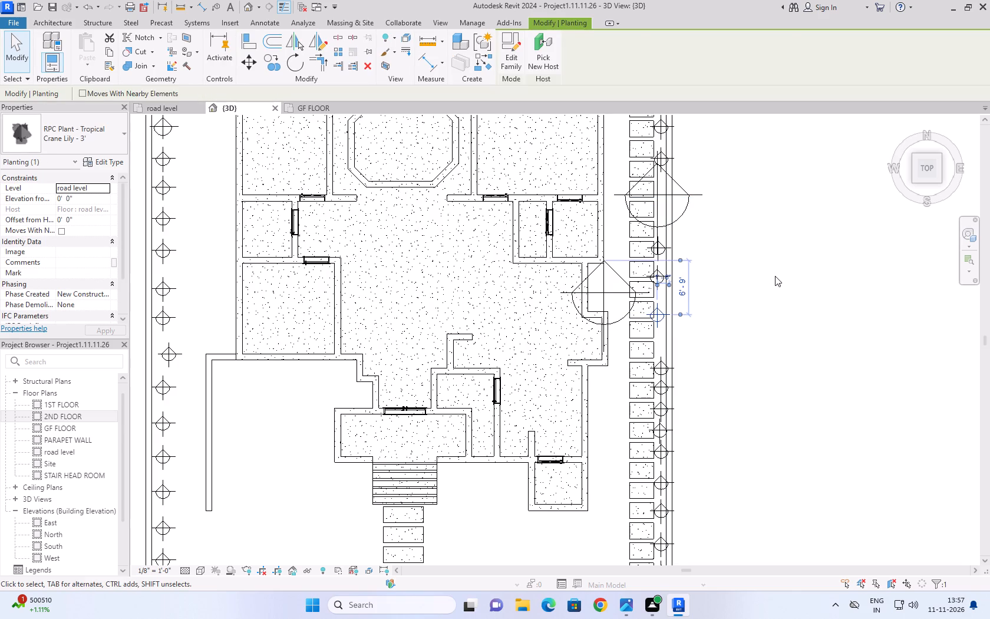
left_click(775, 276)
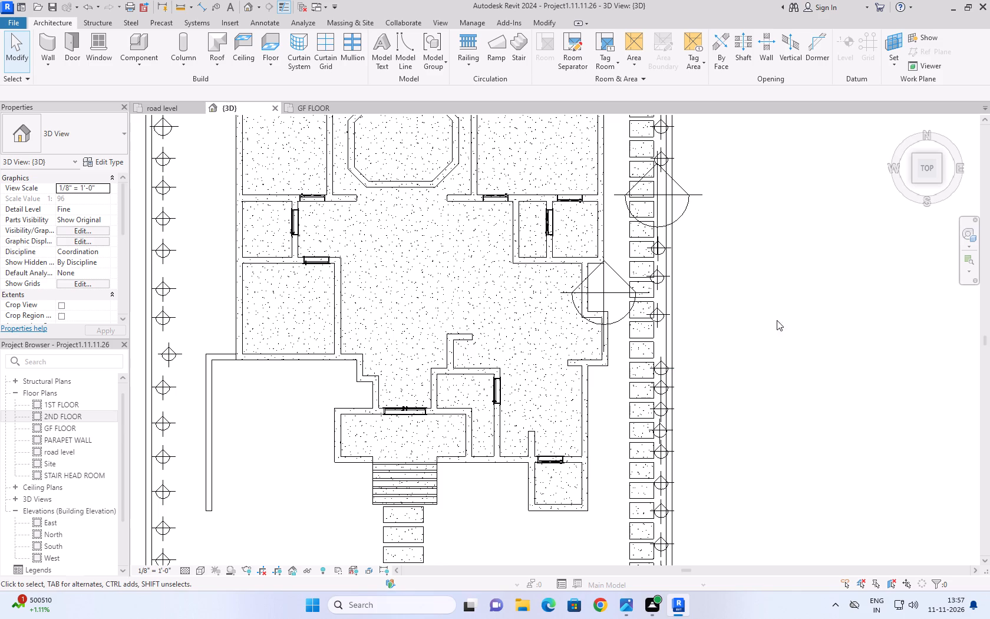
left_click(783, 308)
Move the Crane Lily beside the front pair of pool loungers about 1' toward the rear, keeping it 1'-0" from the side wall.
scroll(783, 308, "down", 7)
scroll(741, 192, "up", 12)
left_click(715, 186)
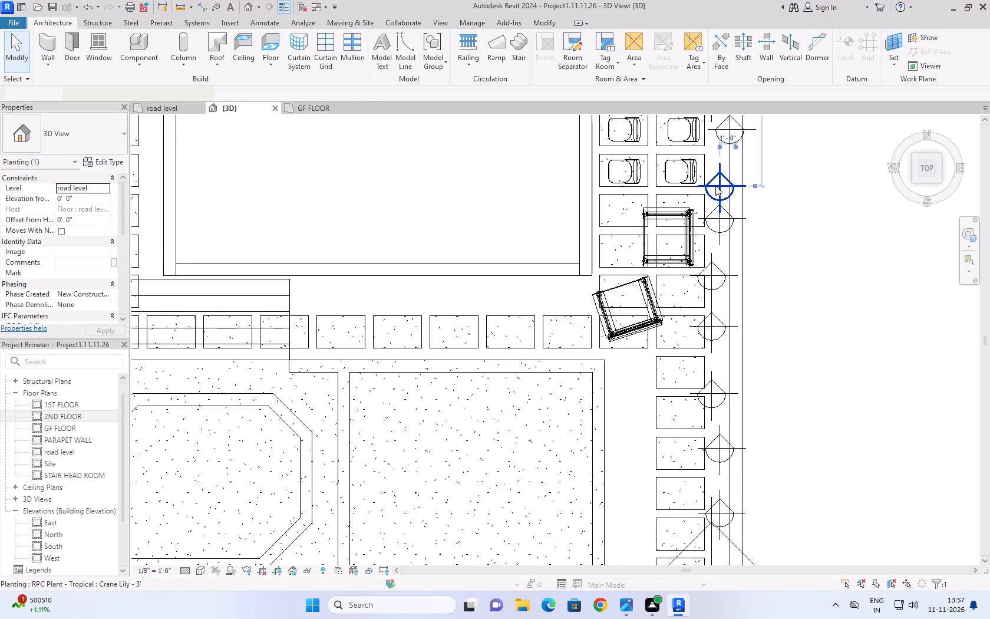
key("Up")
key("Up")
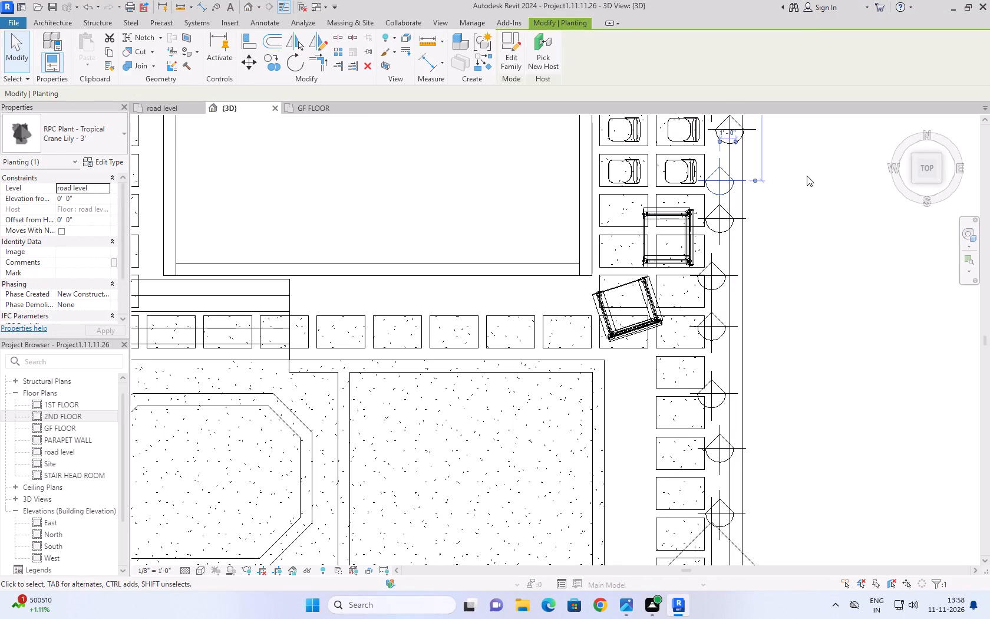
key("Up")
key("Up")
key("Up")
key("Up")
key("Left")
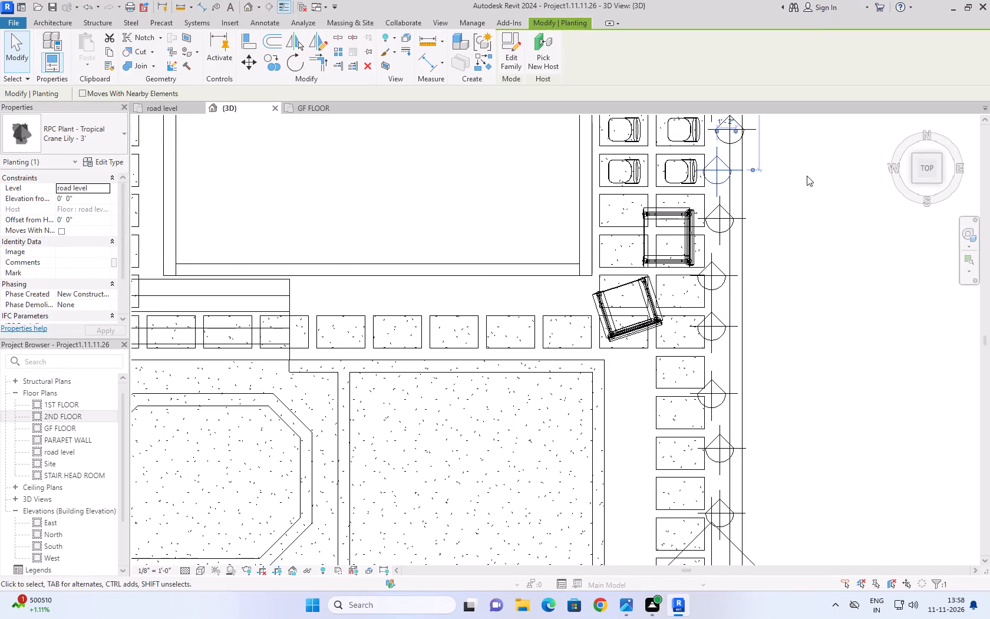
key("Right")
left_click(807, 176)
Nudge the Crane Lily beside the rear pair of pool loungers inward, to 0'-10 1/2" from the side boundary wall.
middle_click_drag(807, 176, 786, 390)
left_click(713, 344)
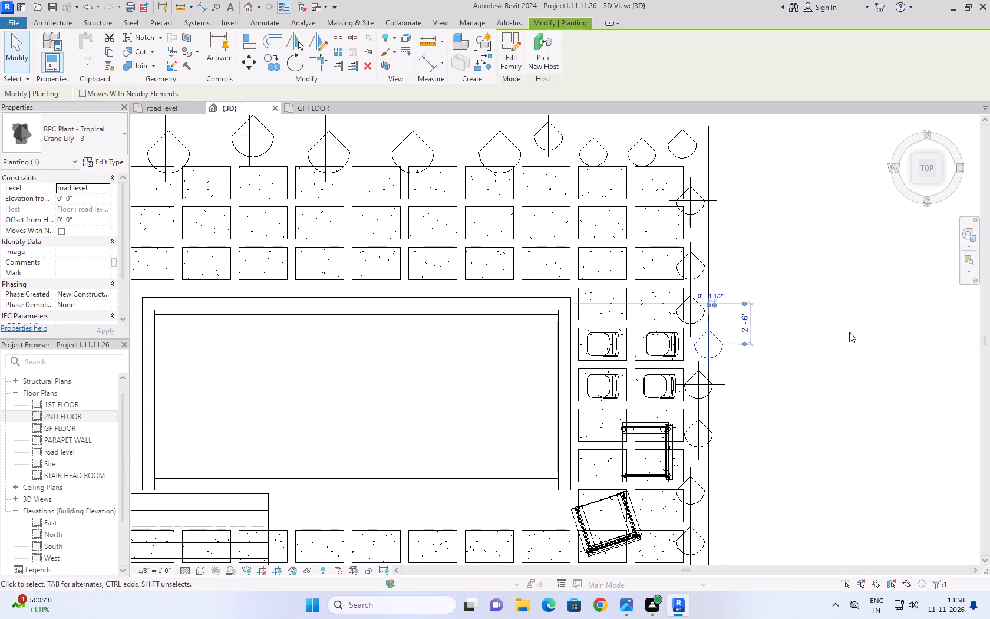
key("Left")
key("Left")
key("Left")
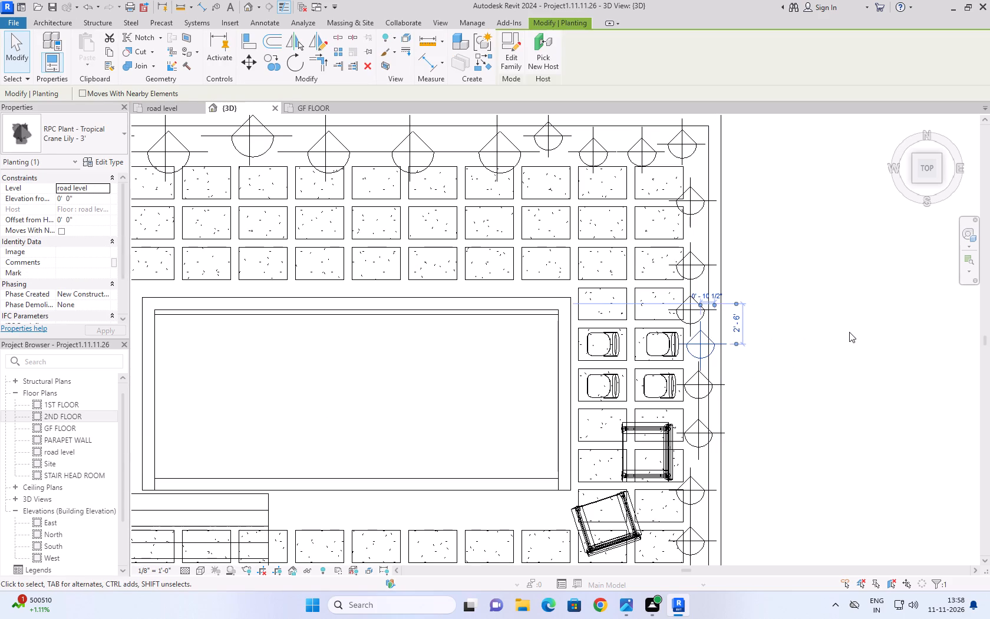
left_click(849, 332)
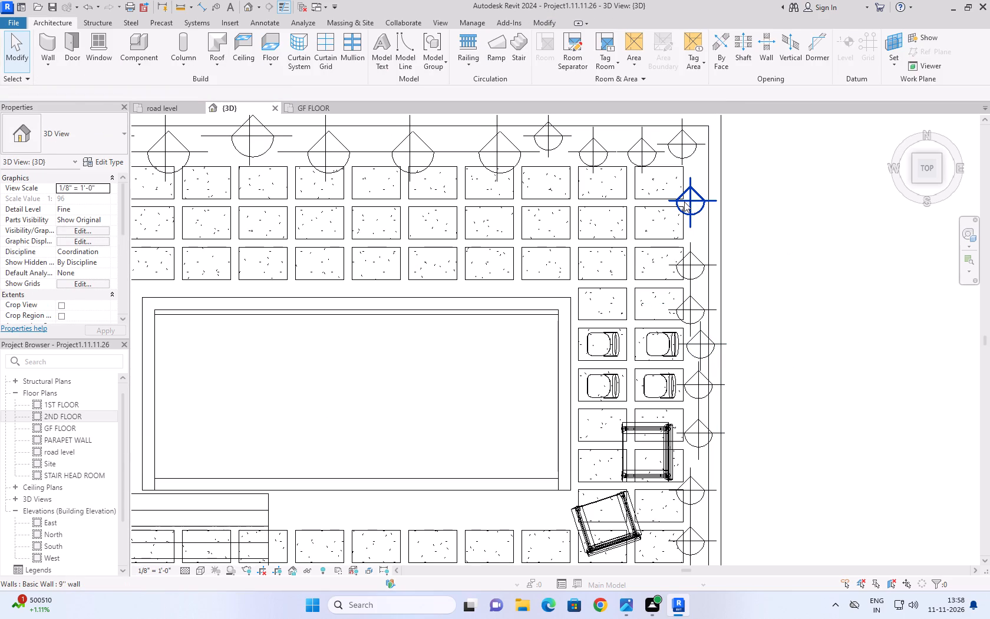
Nudge the Crane Lily closest to the rear corner off the paving, to 3'-10" from the rear wall and 1'-2" from the side wall.
left_click(693, 199)
key("Up")
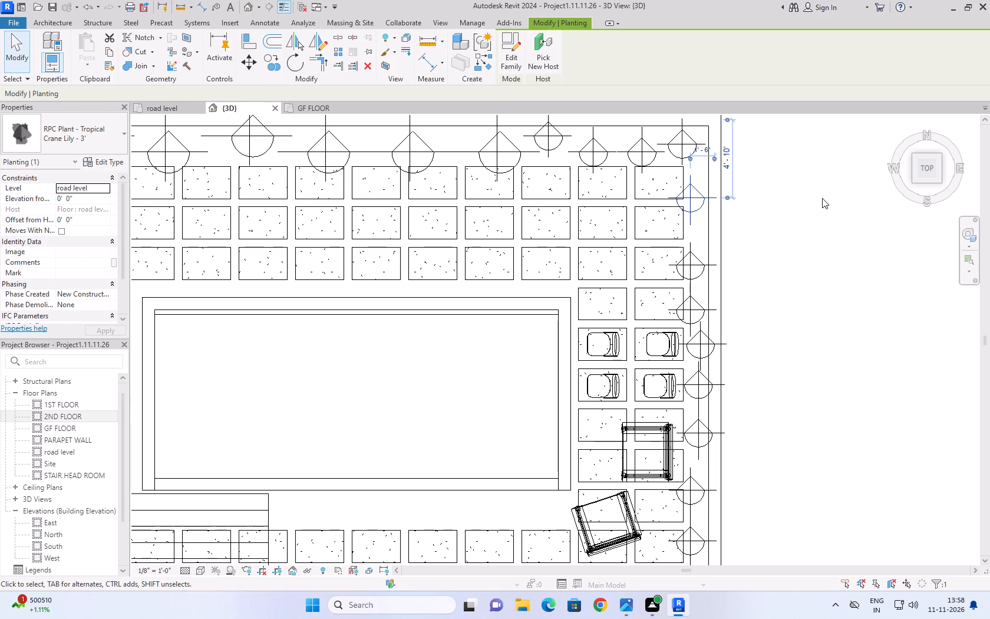
key("Up")
key("Up")
key("Up")
key("Right")
key("Right")
key("Up")
key("Up")
key("Up")
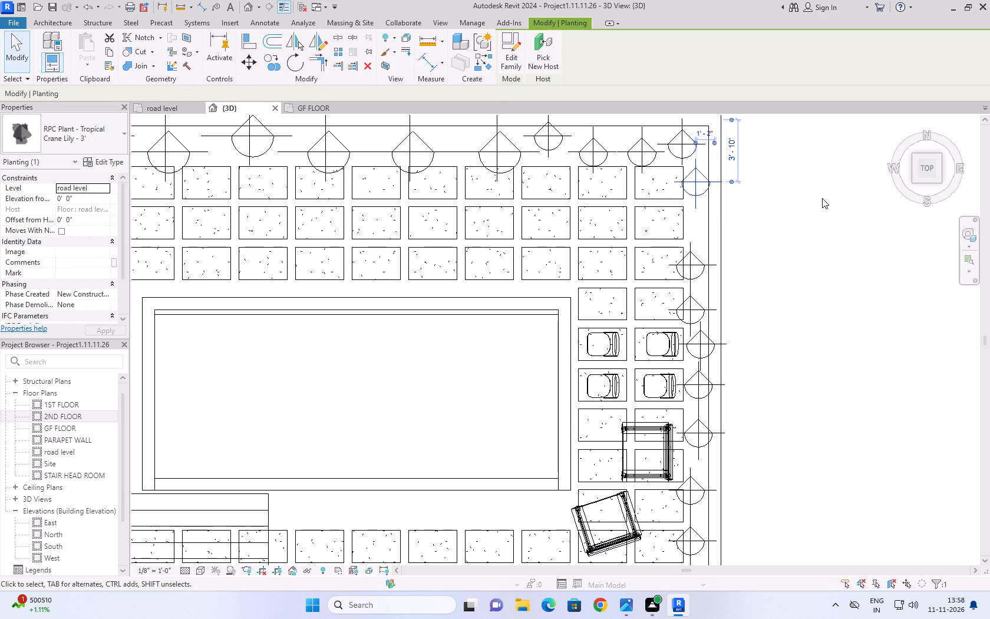
key("Up")
key("Down")
key("Down")
key("Up")
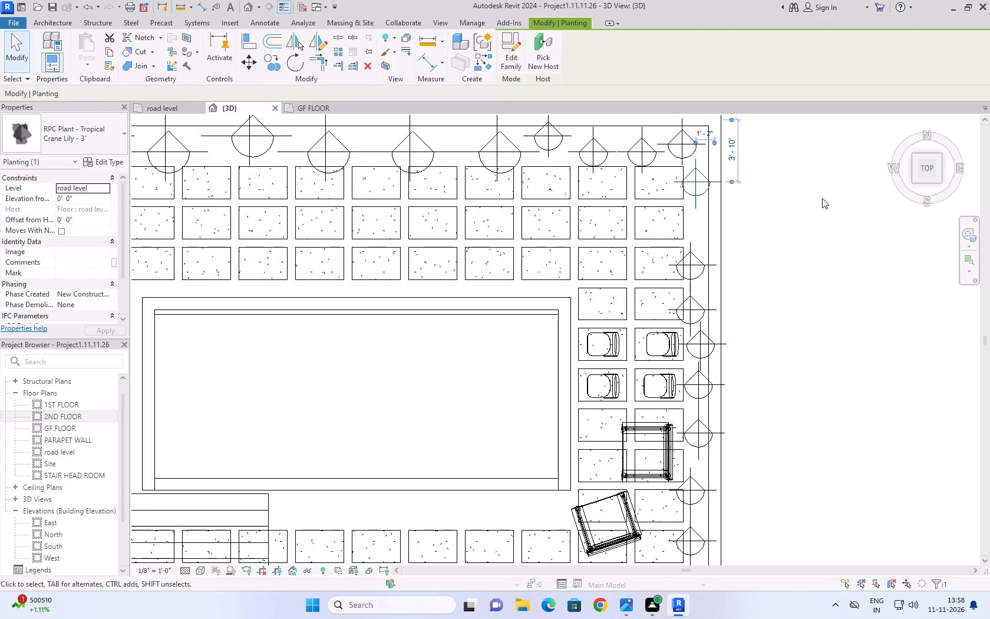
left_click(822, 198)
Move the second side-wall Crane Lily from the rear corner rearward to 6'-8" from the rear wall, and slightly toward the side wall.
left_click(692, 275)
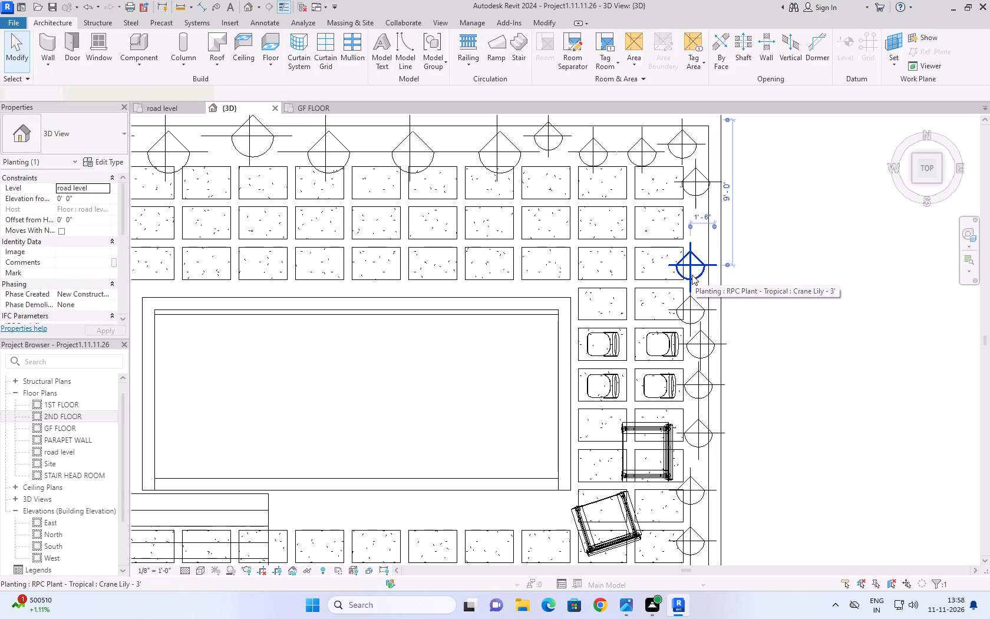
key("Up")
key("Up")
key("Up")
key("Up")
key("Up")
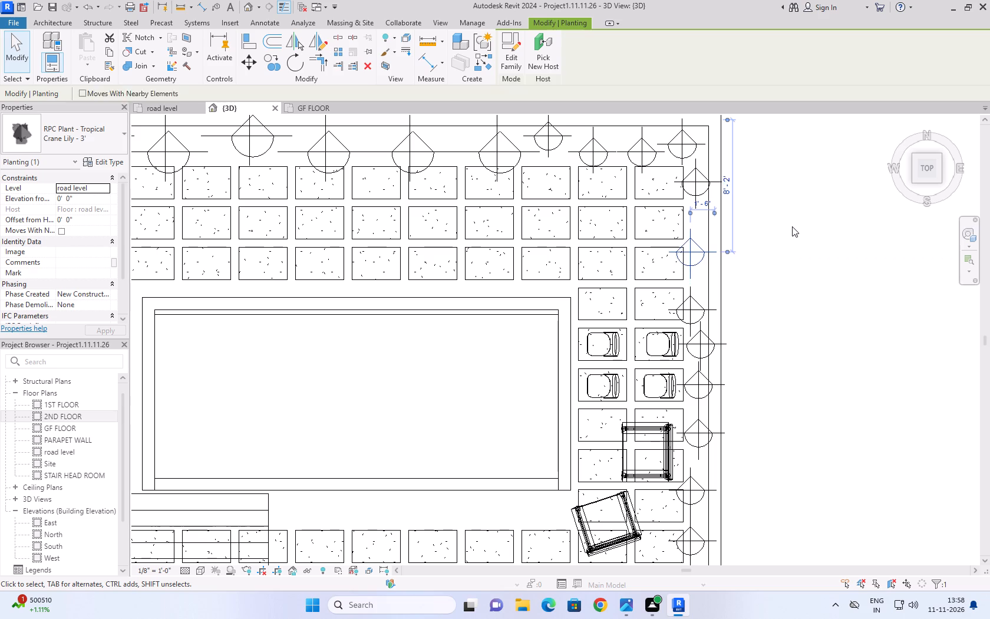
key("Up")
key("Up")
key("Up")
key("Up")
key("Up")
key("Up")
key("Up")
key("Up")
key("Up")
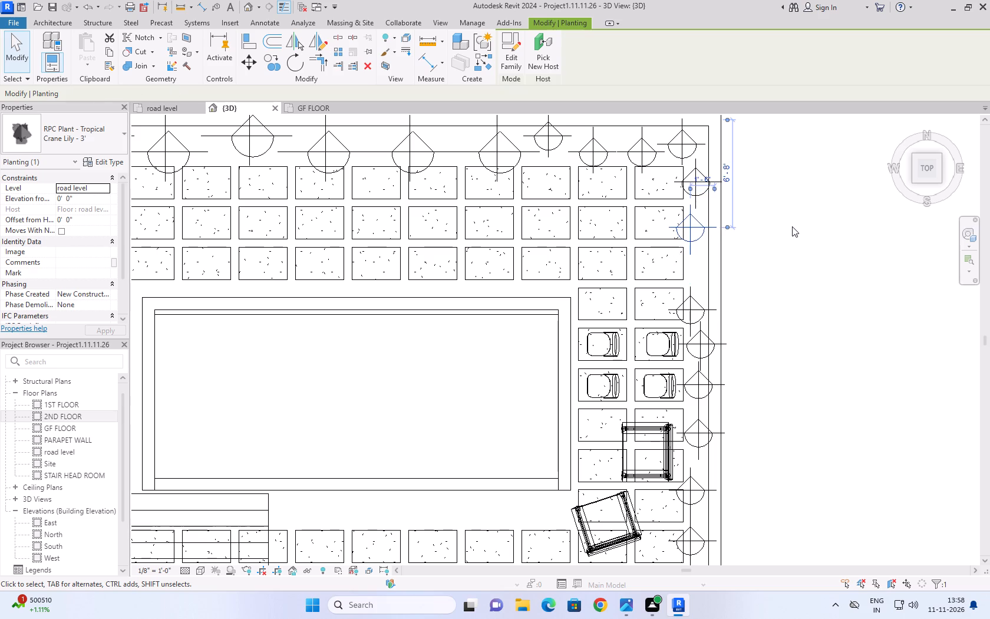
key("Right")
left_click(792, 226)
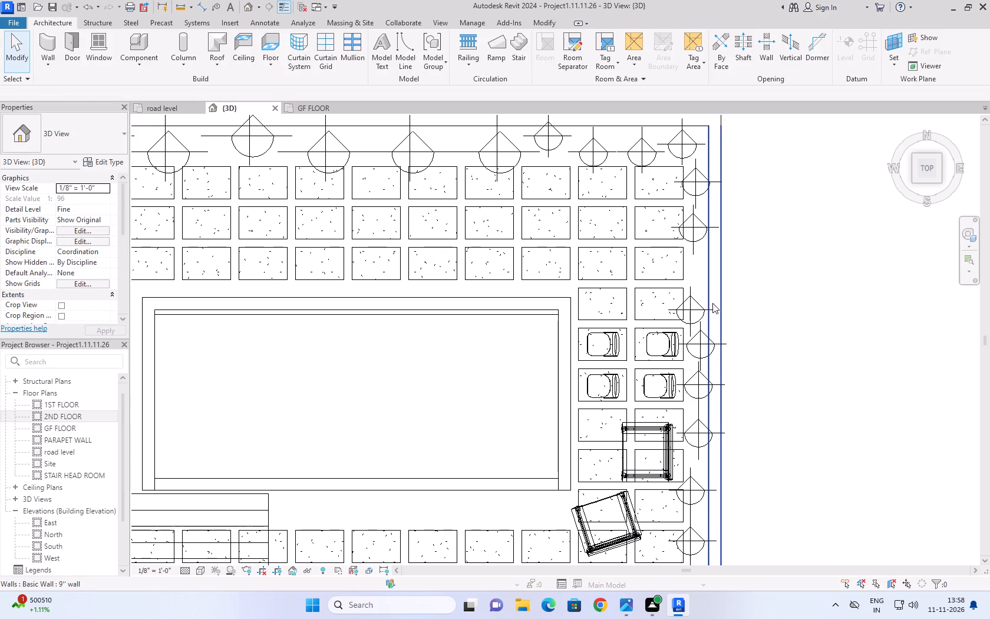
Move the third side-wall Crane Lily from the rear corner to 9'-5" from the rear wall and 1'-2" from the side wall.
left_click(694, 308)
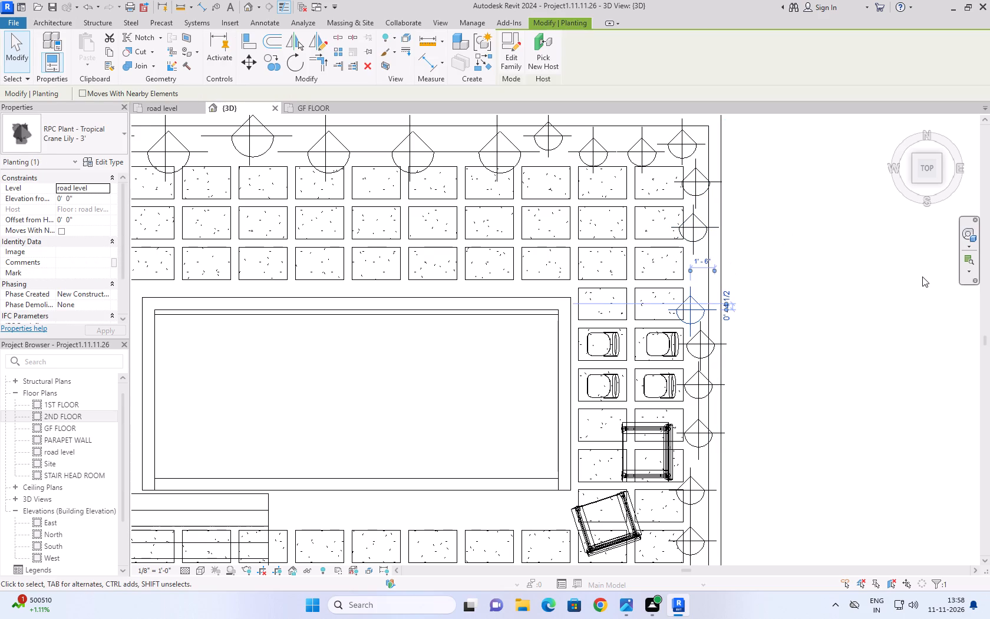
key("Right")
key("Up")
key("Up")
key("Right")
key("Up")
key("Up")
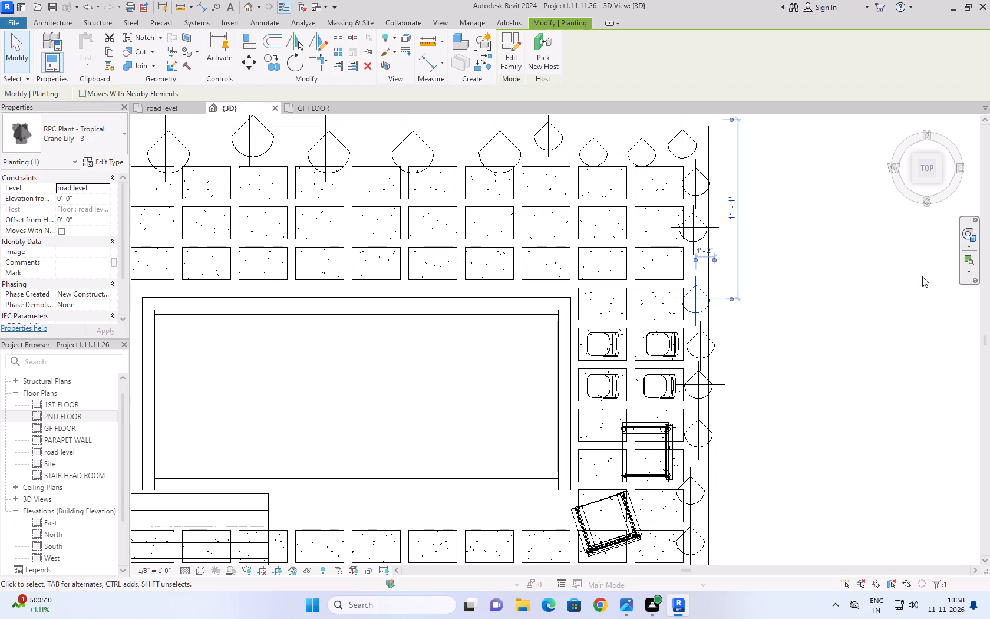
key("Up")
key("Up")
key("Up")
key("Up")
key("Up")
key("Up")
key("Up")
key("Up")
key("Up")
key("Up")
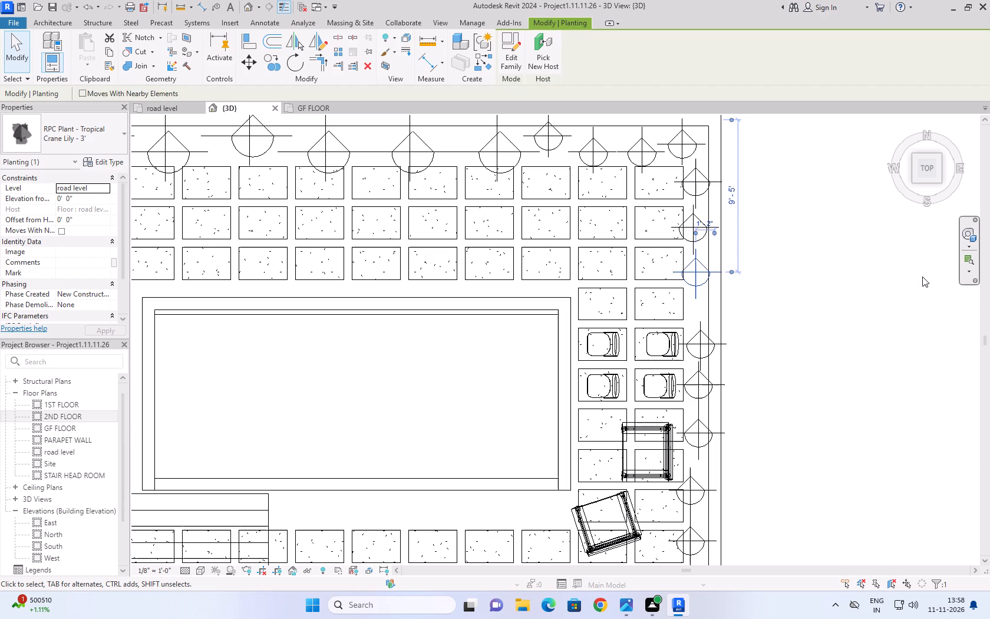
Place three more Crane Lily - 3' plants in the gaps along the stepping-stone side boundary, about 1'-0" from the wall.
left_click(922, 276)
scroll(781, 304, "down", 2)
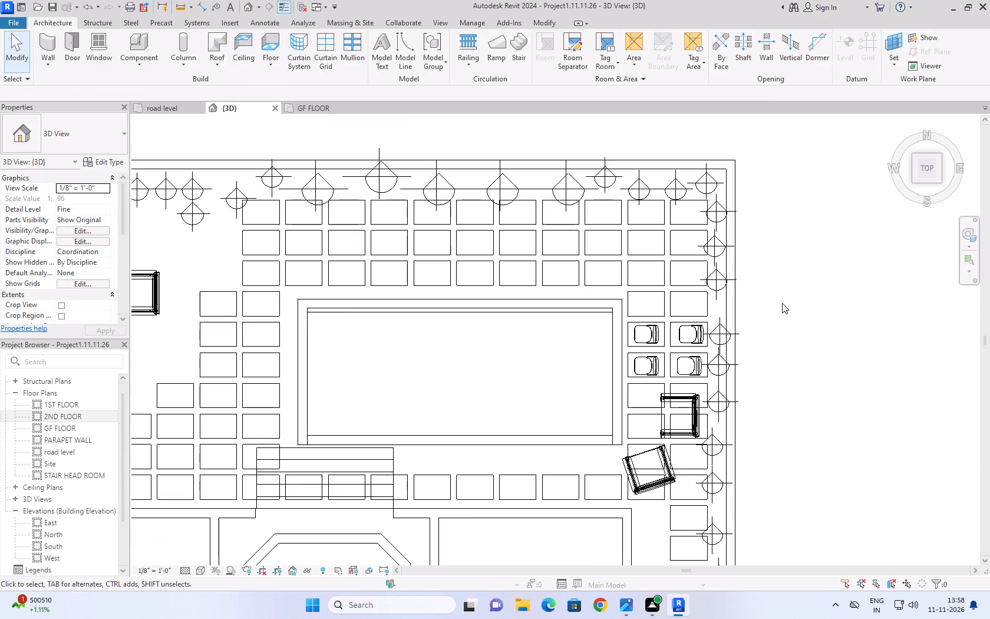
scroll(782, 303, "down", 8)
scroll(826, 429, "down", 4)
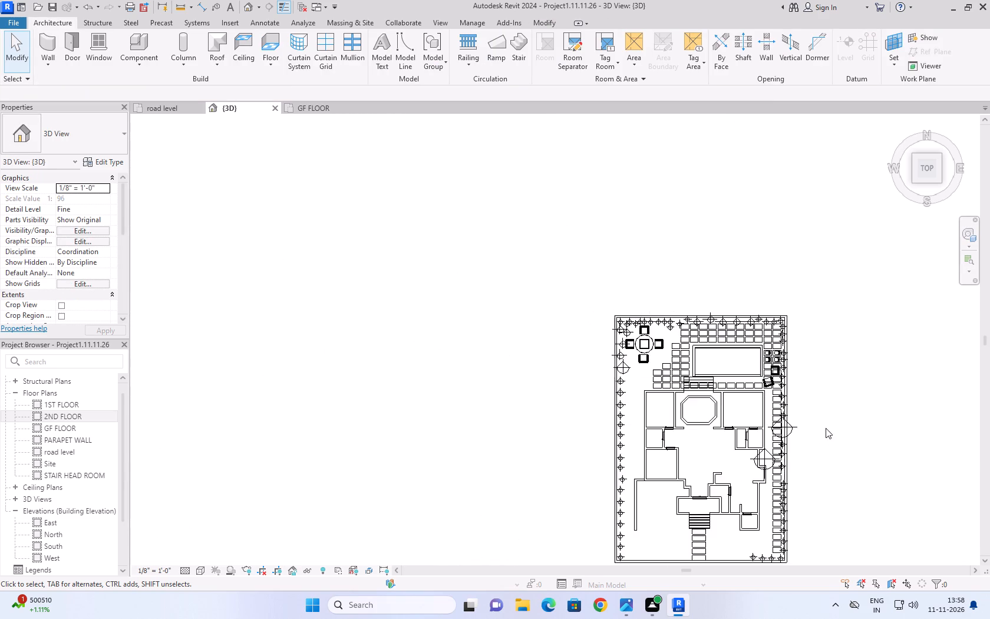
scroll(808, 550, "up", 8)
scroll(803, 337, "up", 1)
middle_click_drag(803, 337, 786, 503)
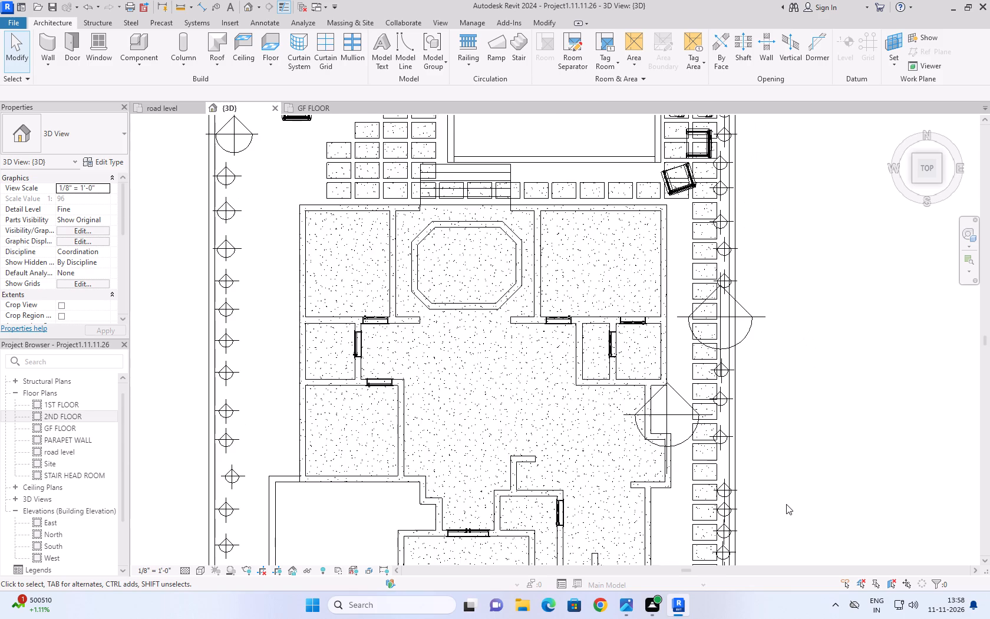
scroll(786, 504, "up", 4)
left_click(676, 478)
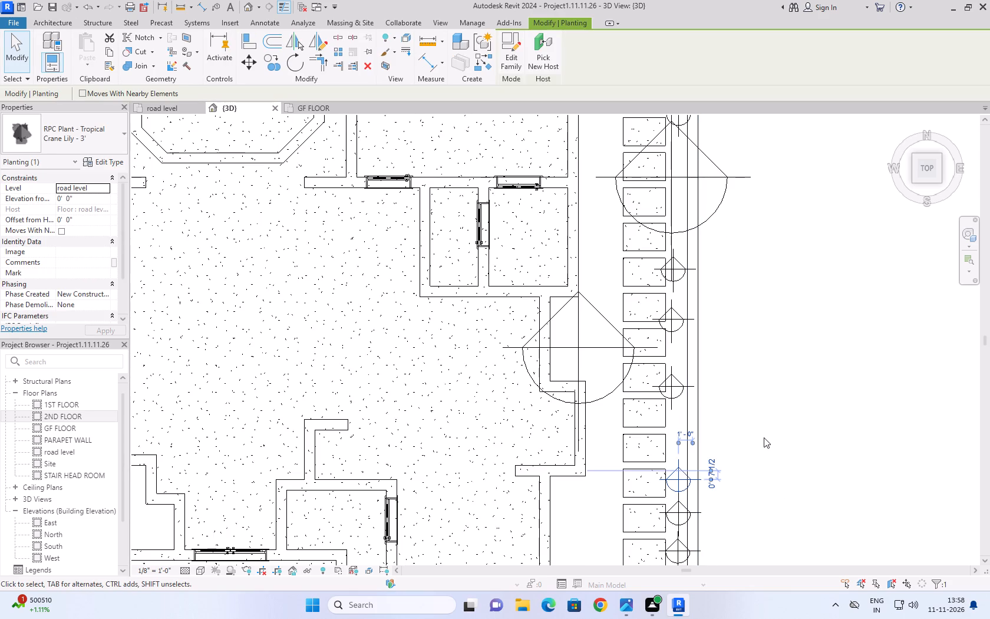
type("cs")
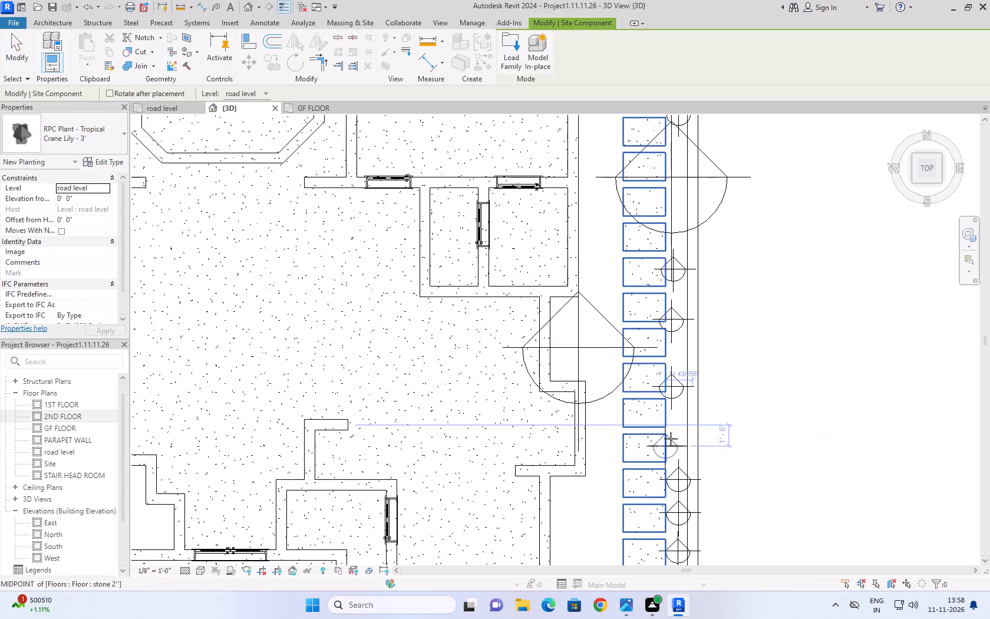
left_click(678, 434)
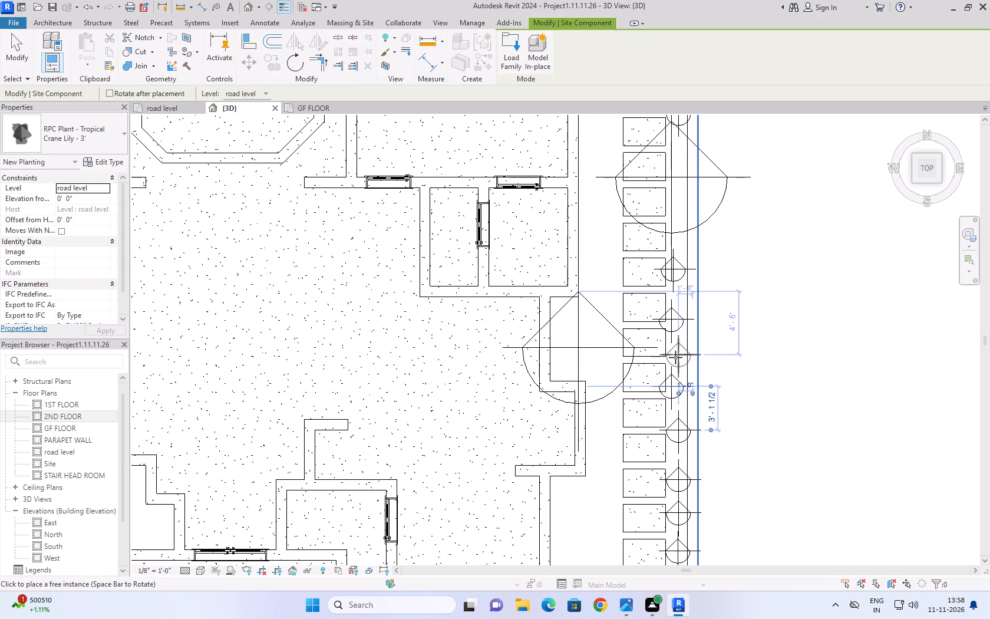
left_click(675, 357)
middle_click_drag(675, 357, 632, 509)
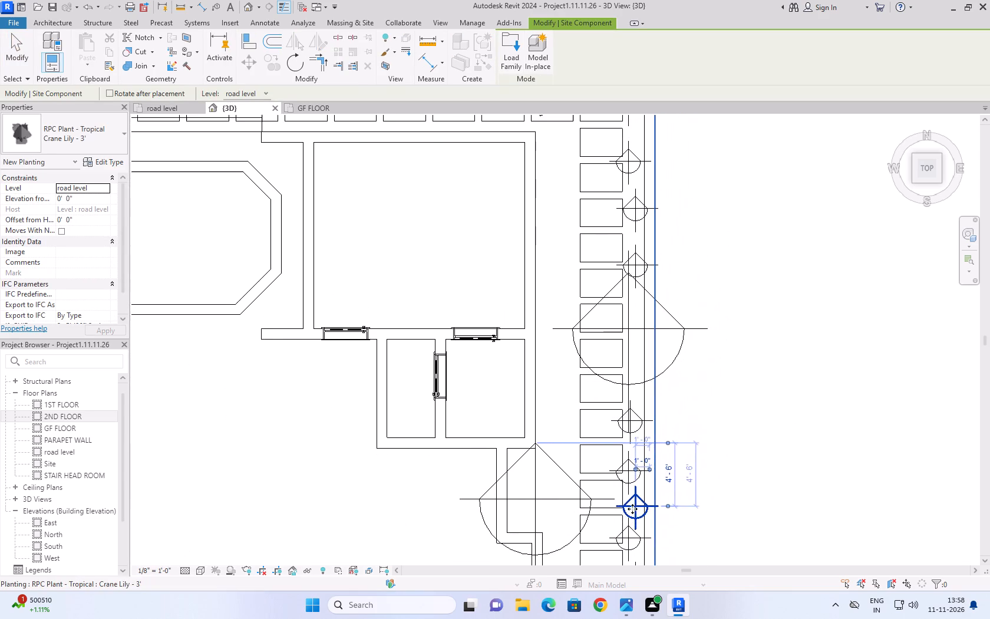
scroll(641, 236, "down", 3)
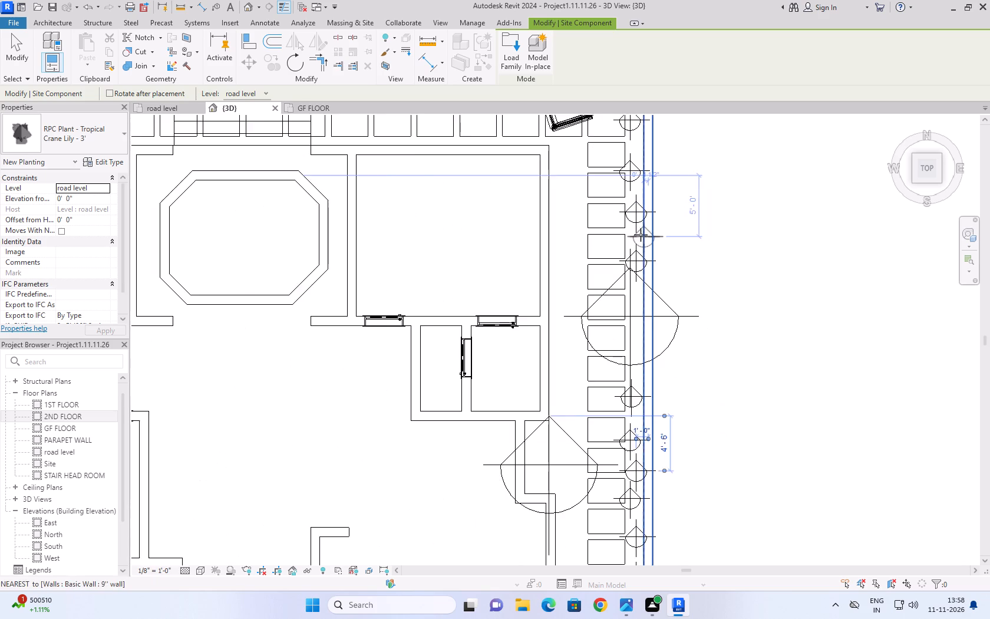
left_click(638, 169)
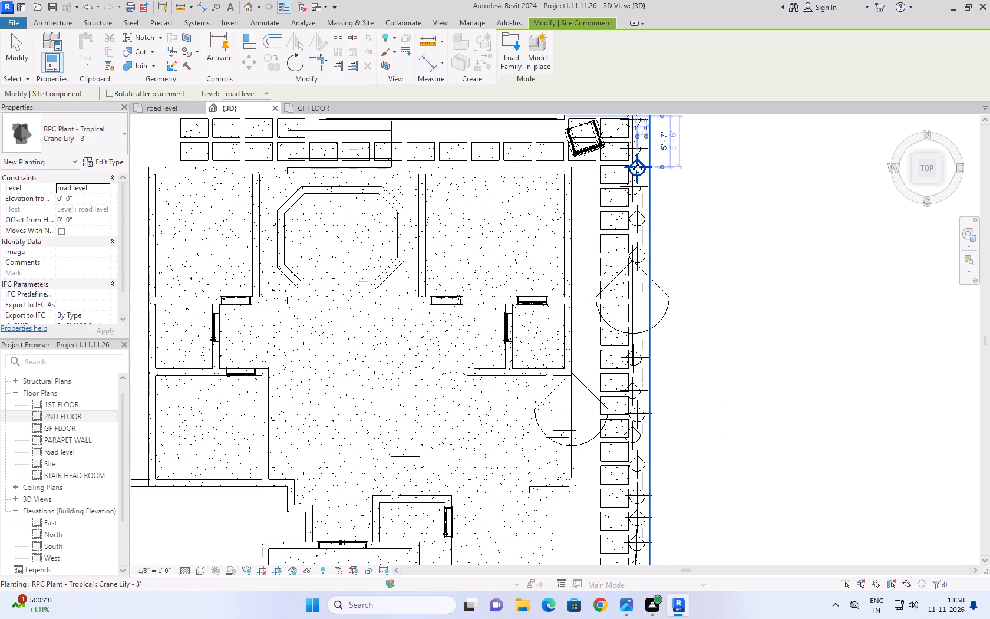
Check the reference plan, and place four Crane Lily plants along the car-parking side of the entrance path, 7'-0" to 17'-6" from the porch's front wall.
scroll(778, 351, "down", 4)
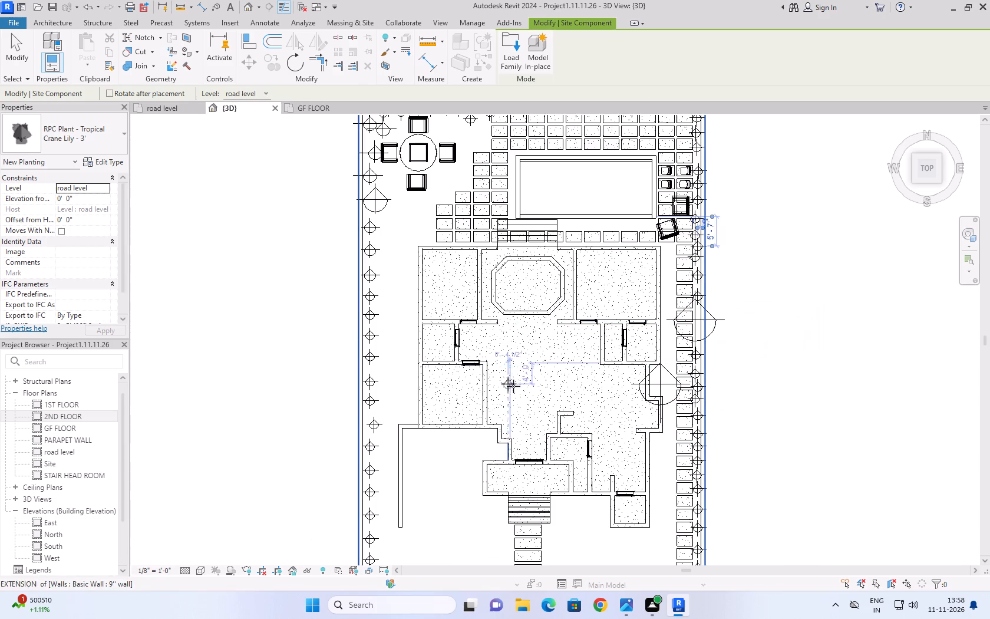
scroll(625, 302, "down", 4)
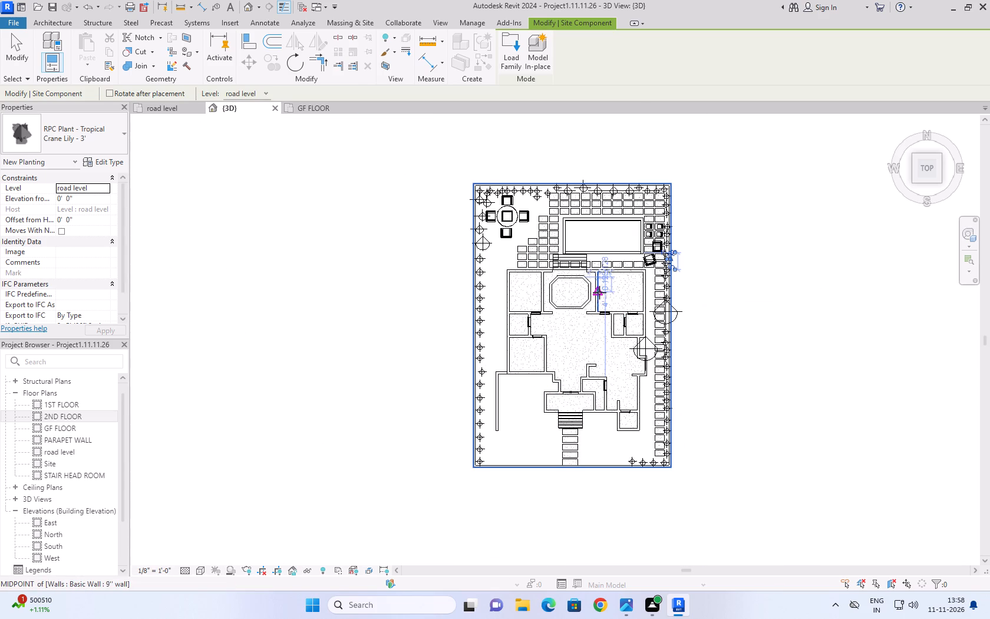
left_click(161, 107)
scroll(606, 436, "down", 3)
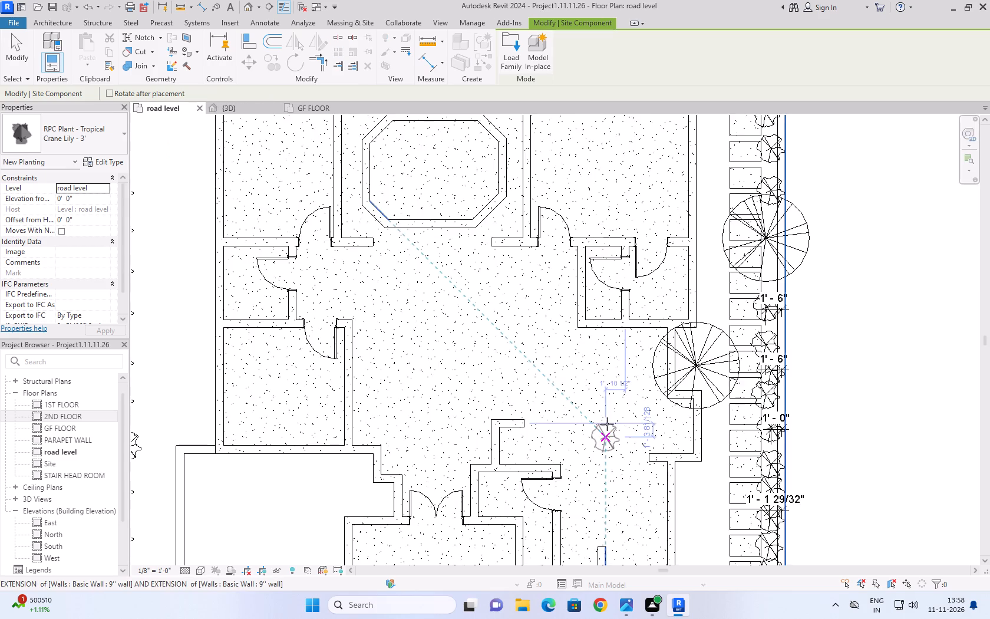
scroll(607, 424, "down", 7)
scroll(358, 463, "up", 9)
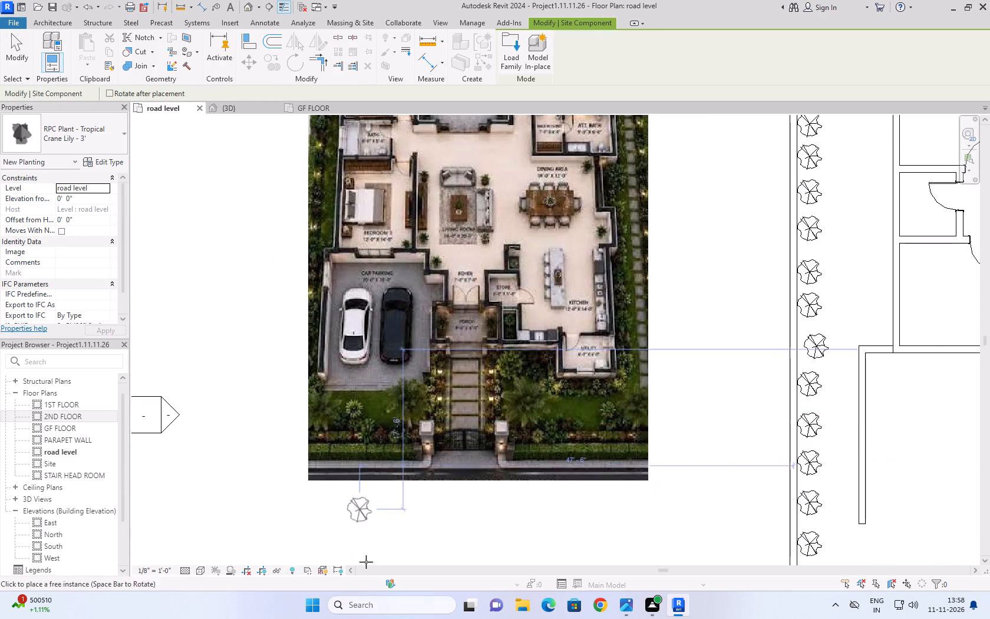
scroll(344, 440, "down", 3)
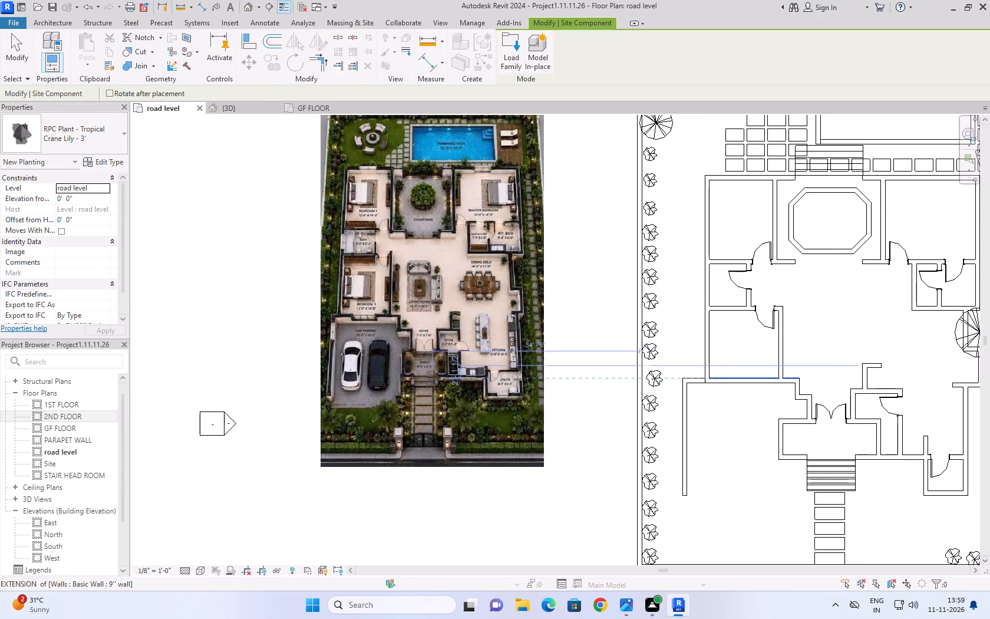
left_click(219, 109)
scroll(570, 452, "up", 9)
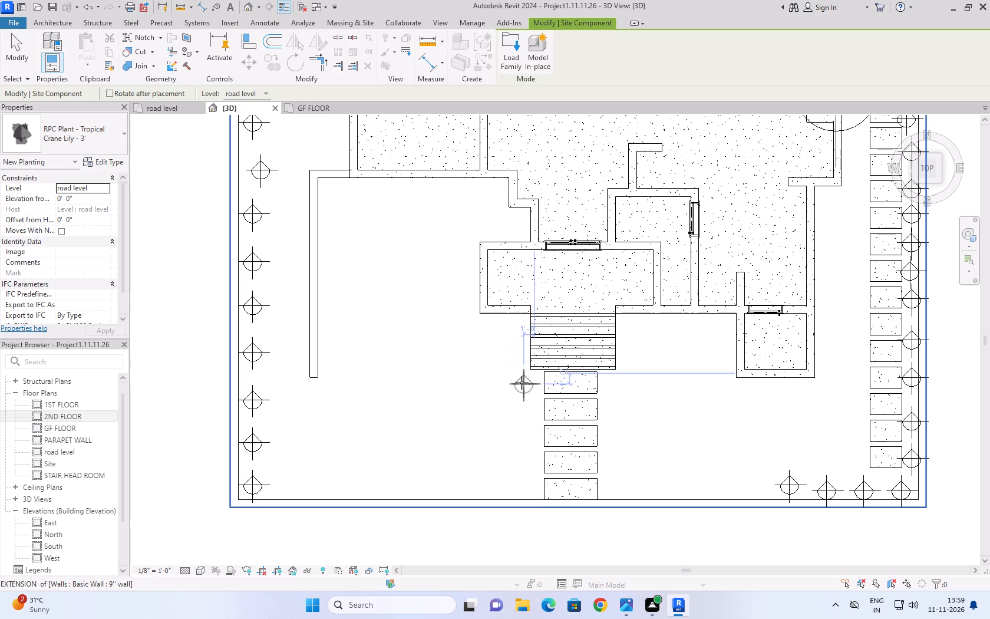
left_click(522, 383)
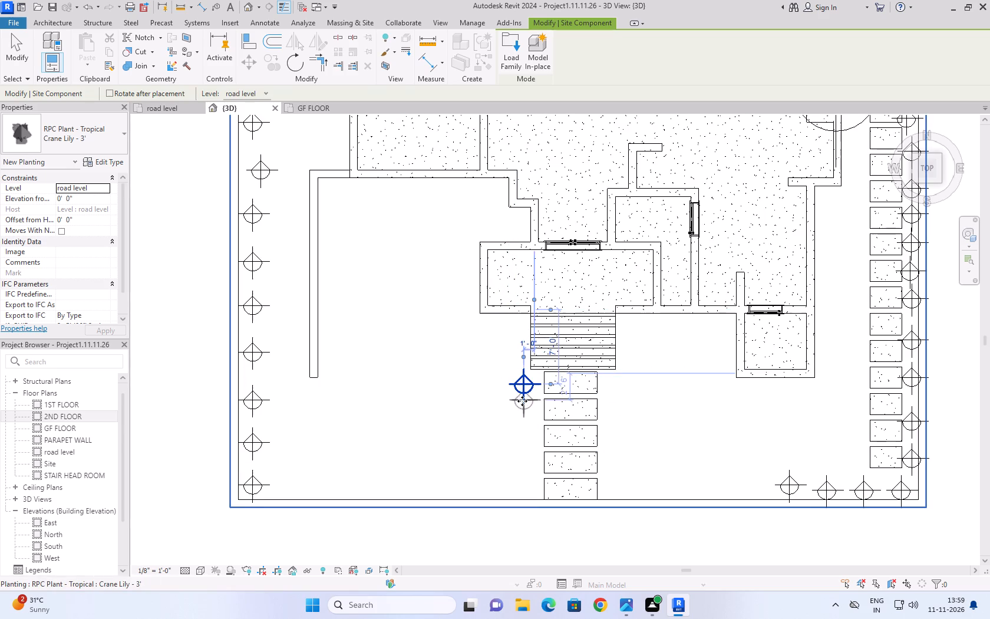
left_click(524, 424)
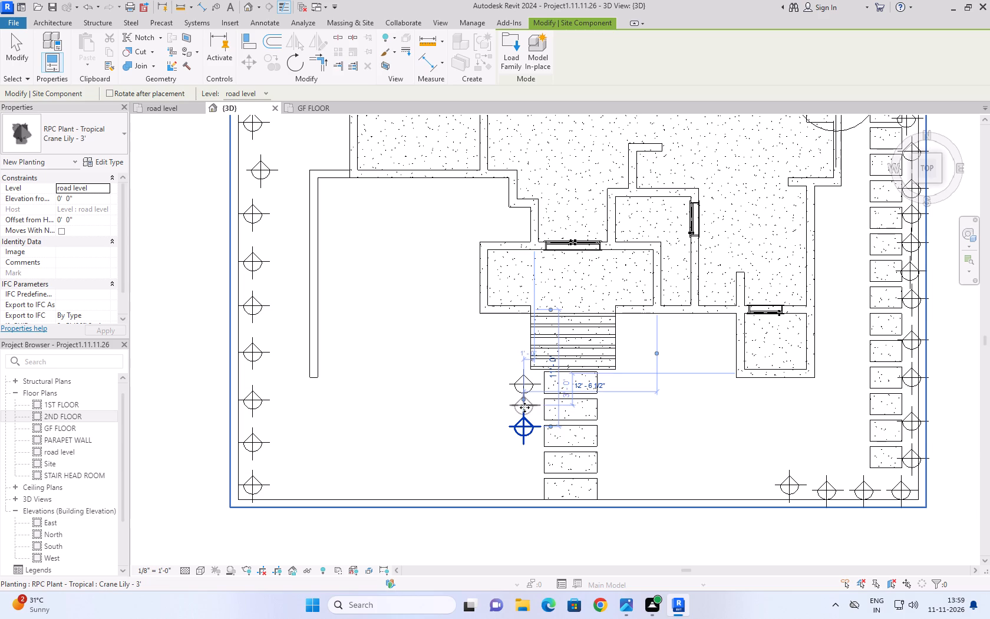
left_click(524, 407)
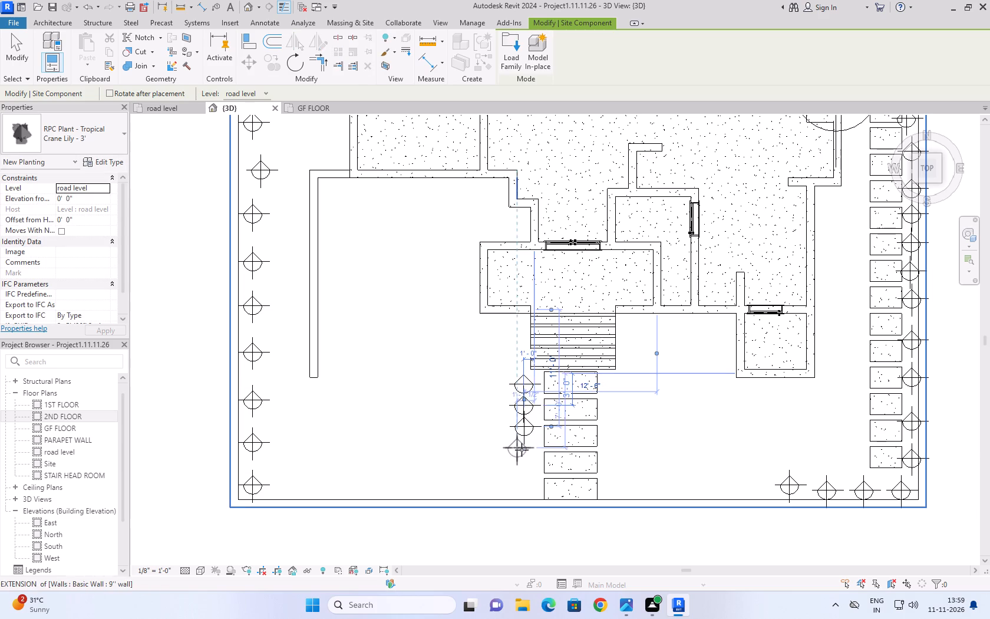
left_click(524, 462)
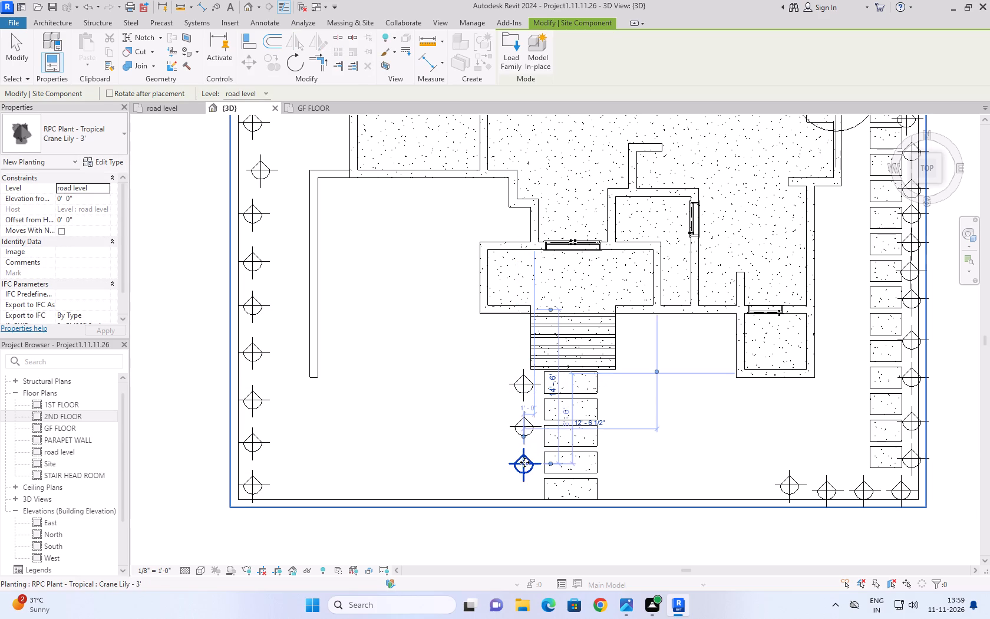
left_click(522, 493)
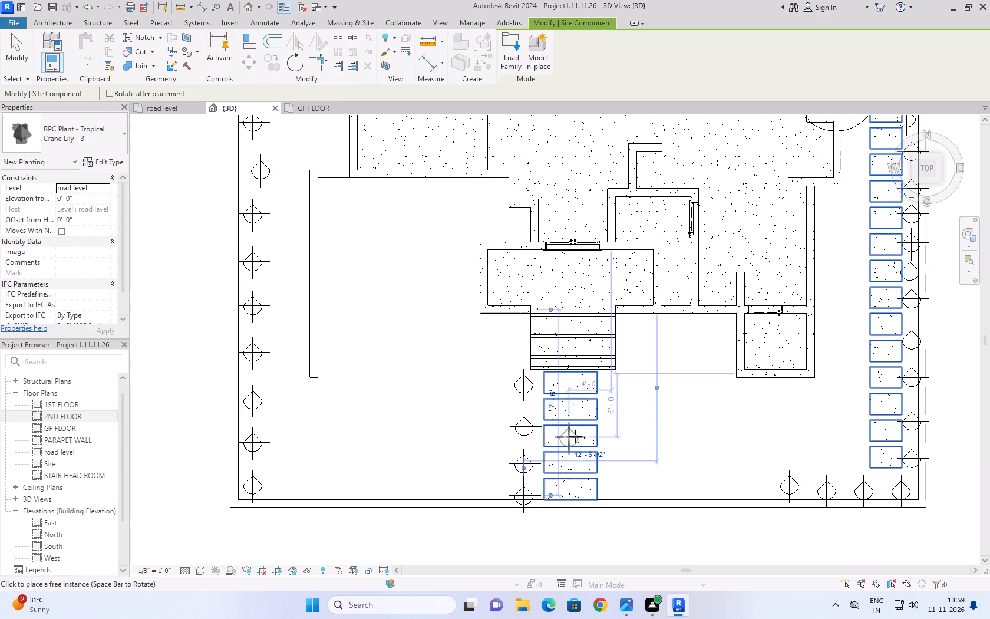
Place four Crane Lily plants along the utility-room side of the entrance path, about 3'-6" apart, from the steps to the front boundary wall.
left_click(625, 381)
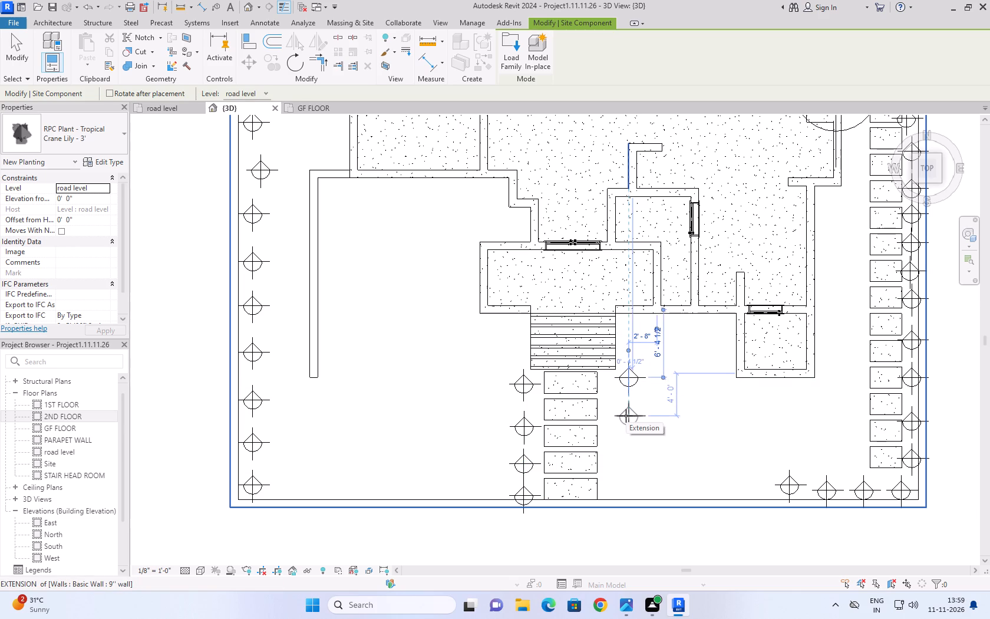
left_click(626, 416)
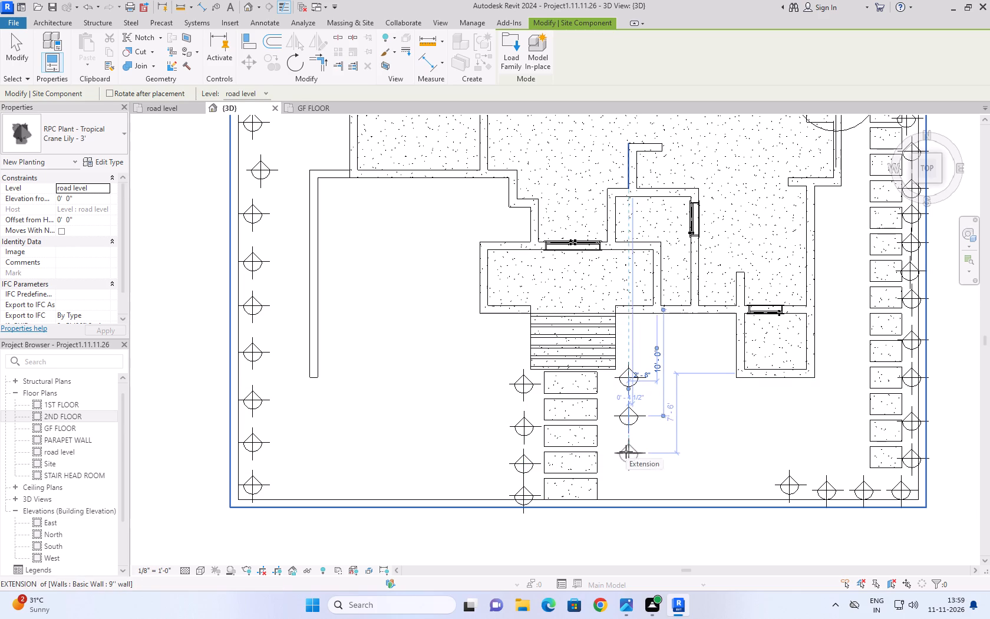
left_click(626, 452)
left_click(629, 488)
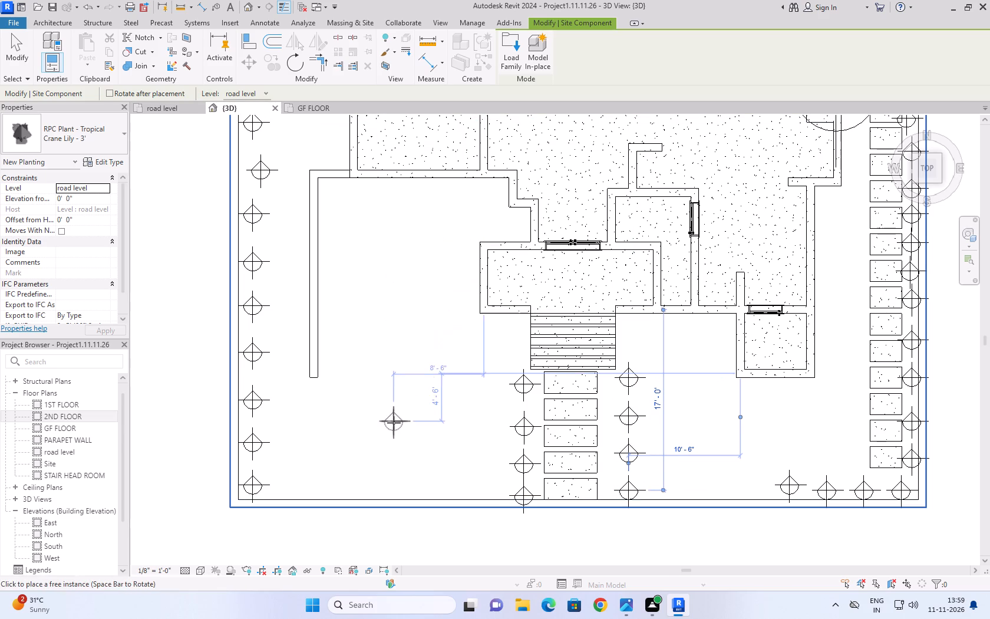
Place two Golden Chain - 18' deciduous trees flanking the porch steps, each 2'-6" from the porch's front wall.
left_click(71, 132)
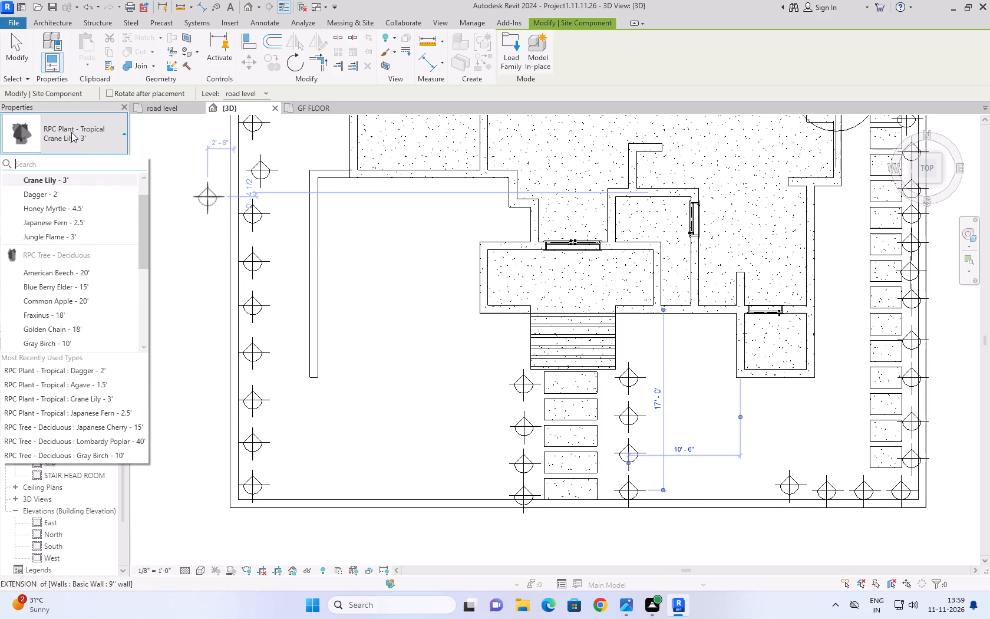
left_click(77, 332)
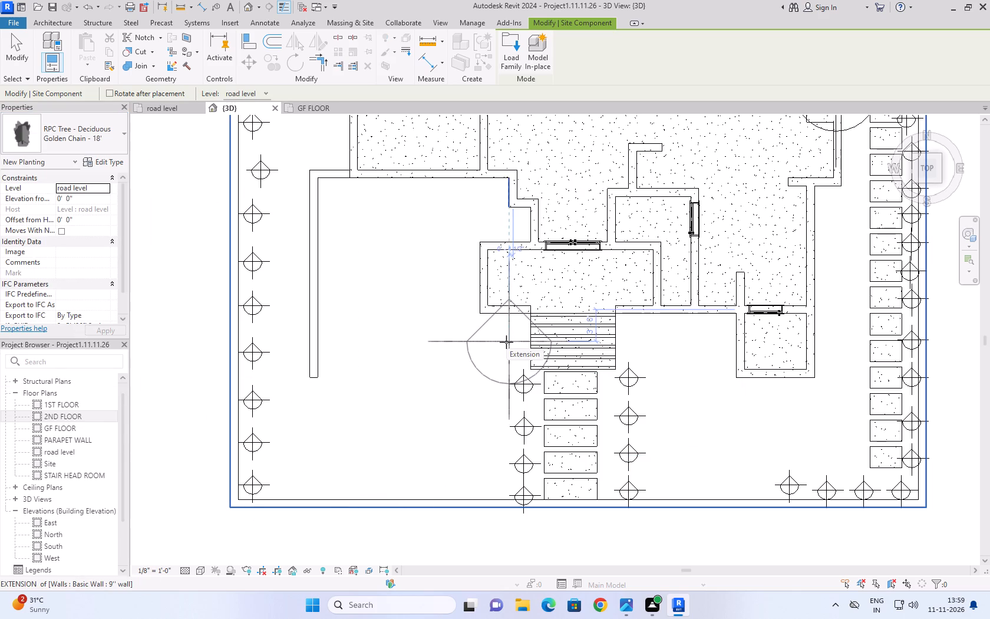
left_click(504, 338)
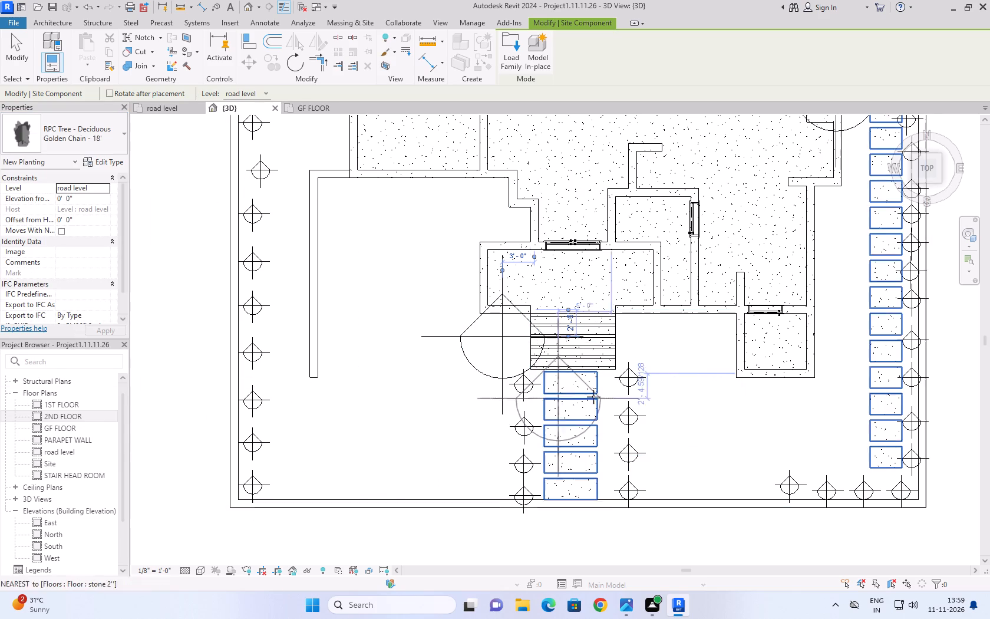
left_click(662, 334)
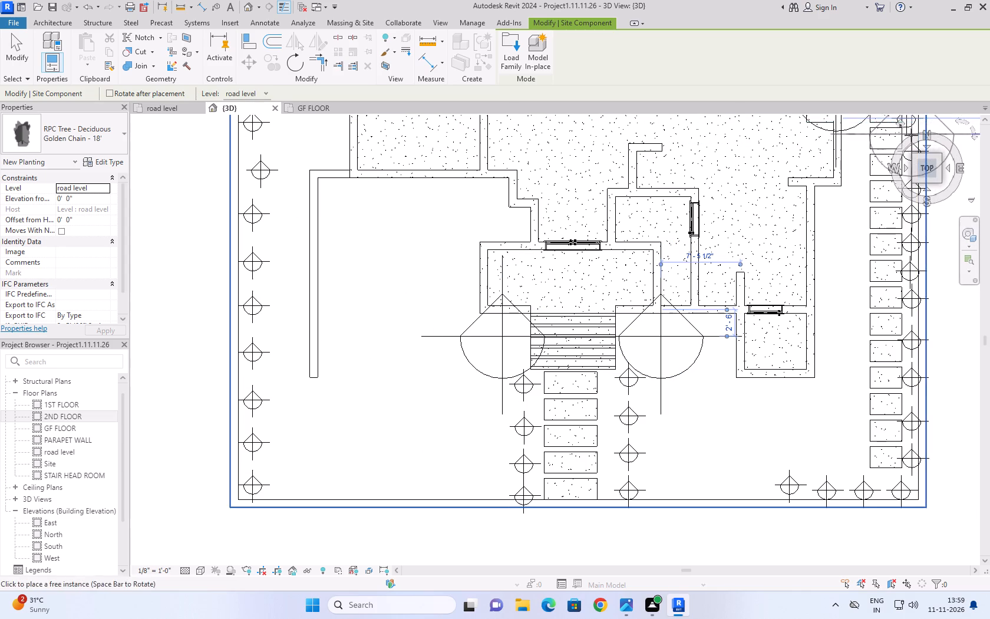
Turn the 3D view to the front-right isometric orientation and set its visual style to a realistic display with material textures.
scroll(911, 137, "down", 5)
left_click(902, 123)
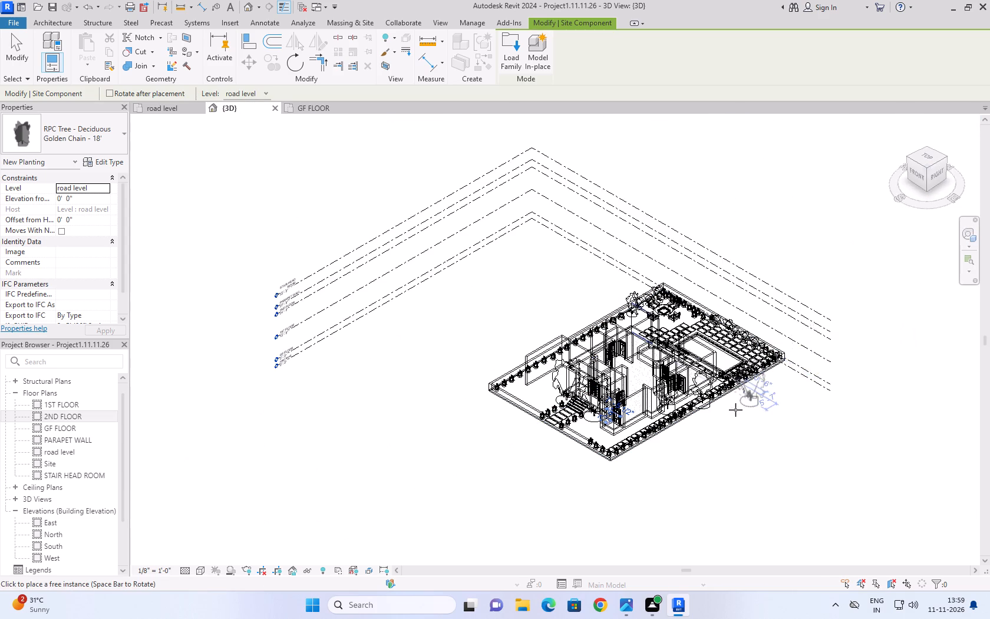
scroll(735, 410, "up", 7)
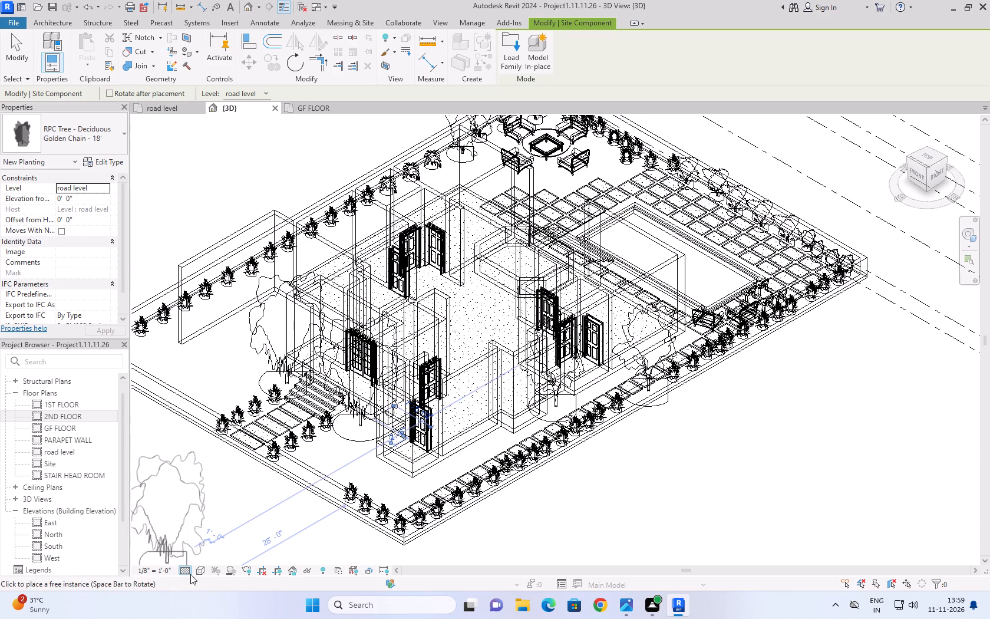
left_click(198, 572)
left_click(210, 558)
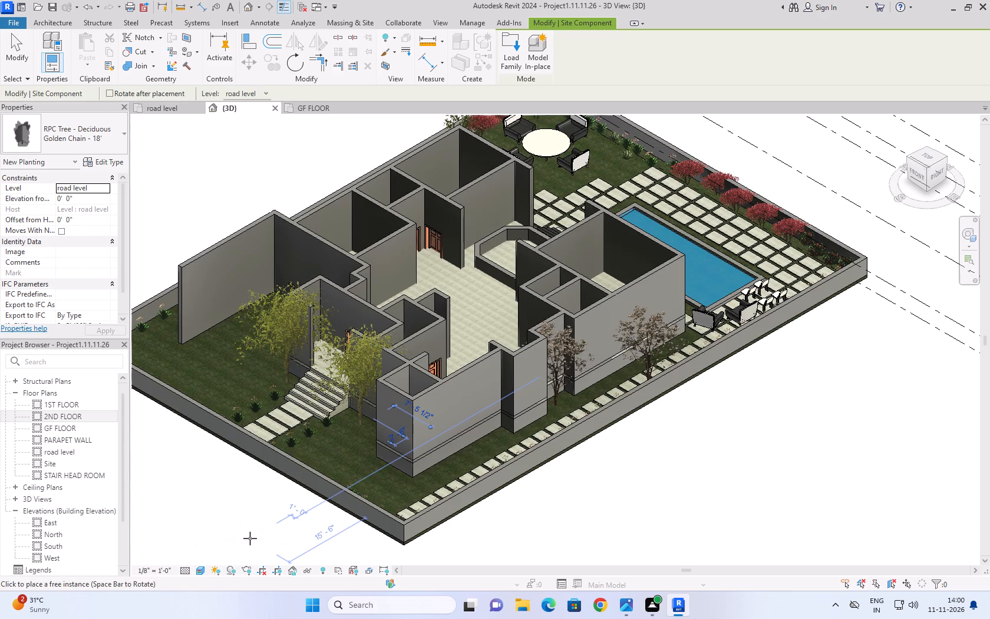
Examine the new trees and plants around the entrance steps and path, along with the overall landscaping, in the 3D view.
scroll(250, 538, "down", 2)
scroll(191, 423, "up", 2)
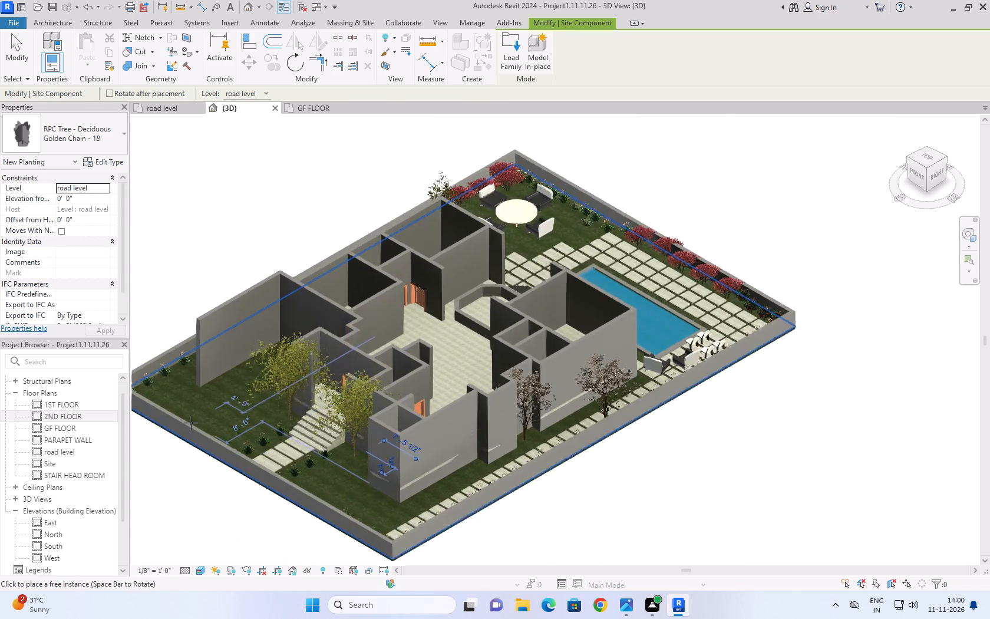
scroll(191, 423, "up", 5)
scroll(329, 470, "up", 3)
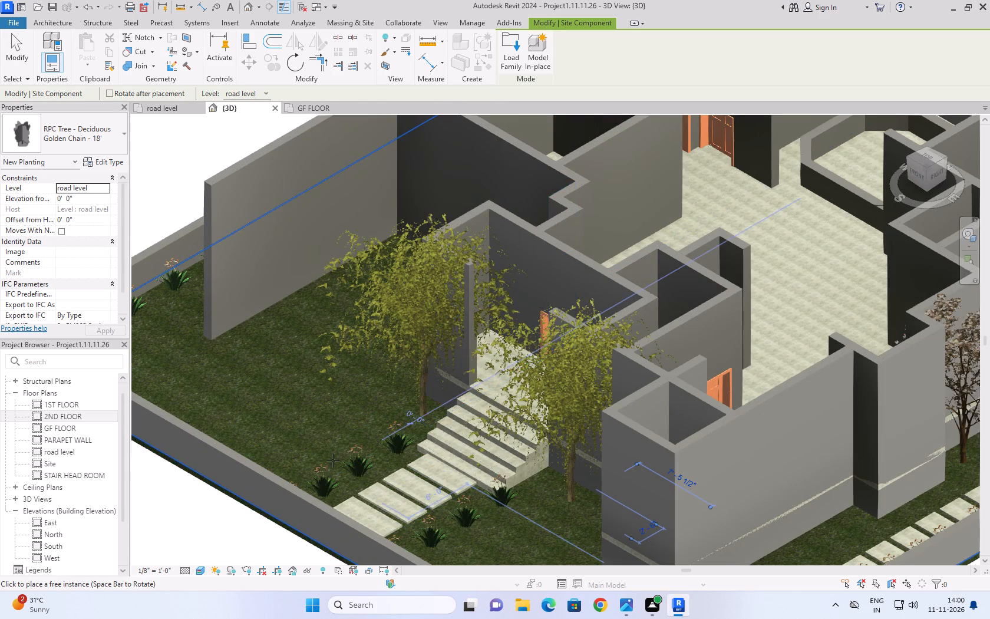
scroll(333, 460, "up", 1)
scroll(365, 391, "down", 5)
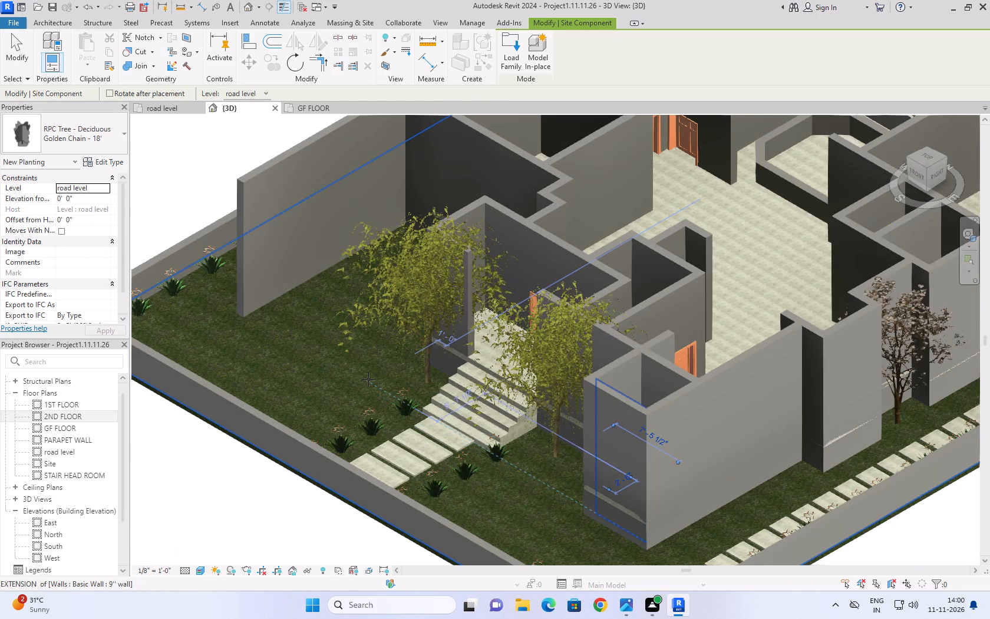
scroll(368, 379, "down", 5)
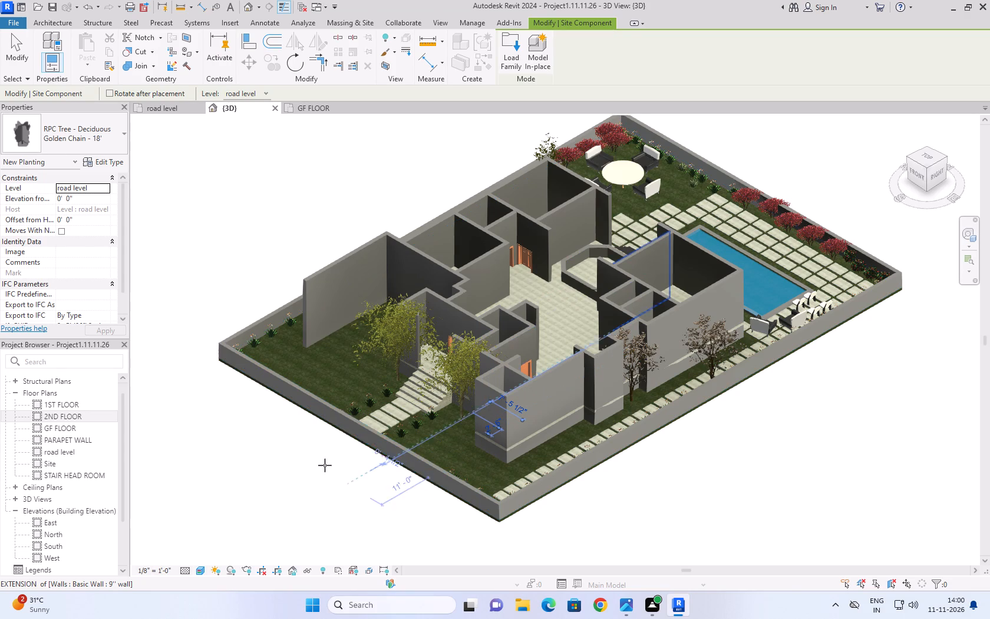
scroll(349, 361, "up", 3)
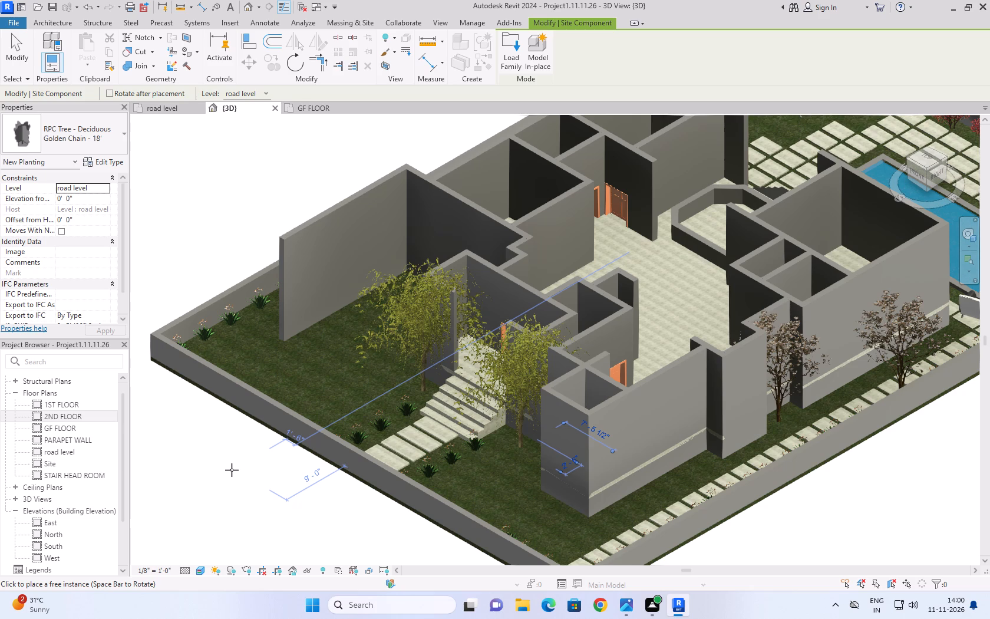
Make the 9'' wall projecting across the front lawn unconnected at the top, with a height of 5'.
key("shift+Right")
key("shift+Right")
middle_click_drag(232, 470, 362, 495, "shift")
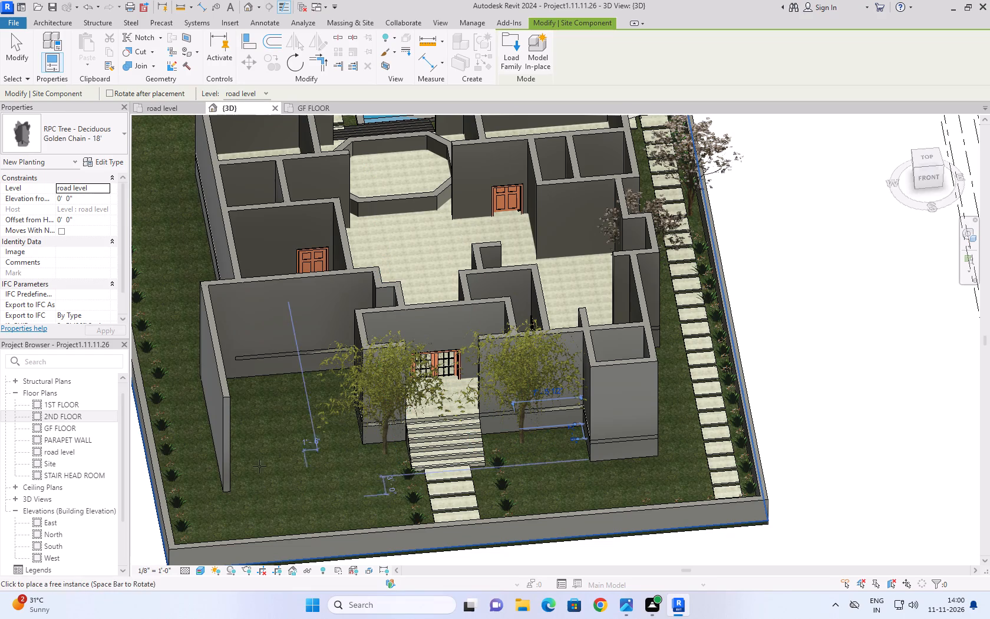
left_click(18, 32)
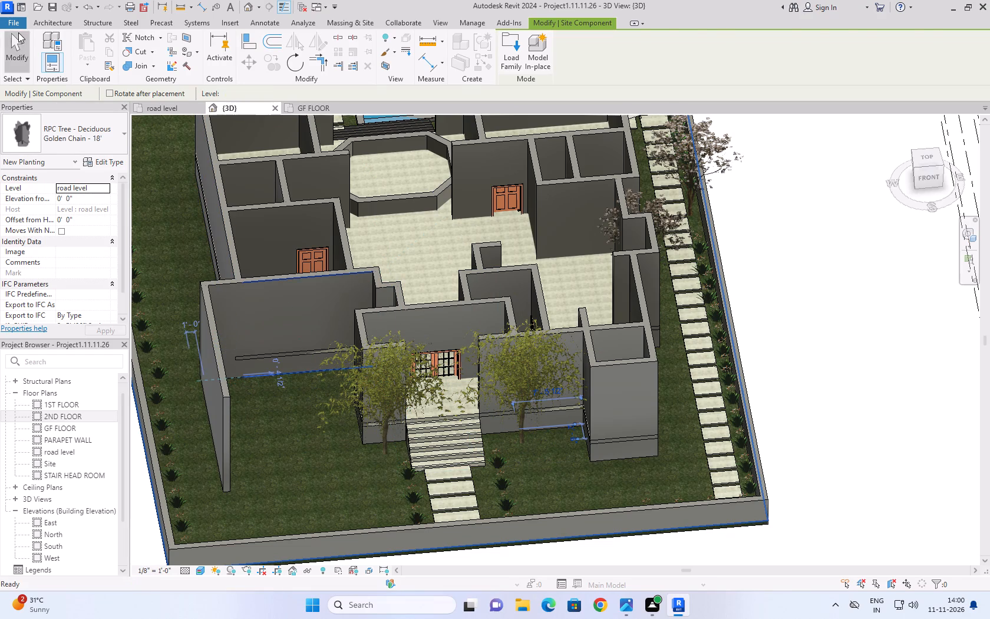
left_click(224, 400)
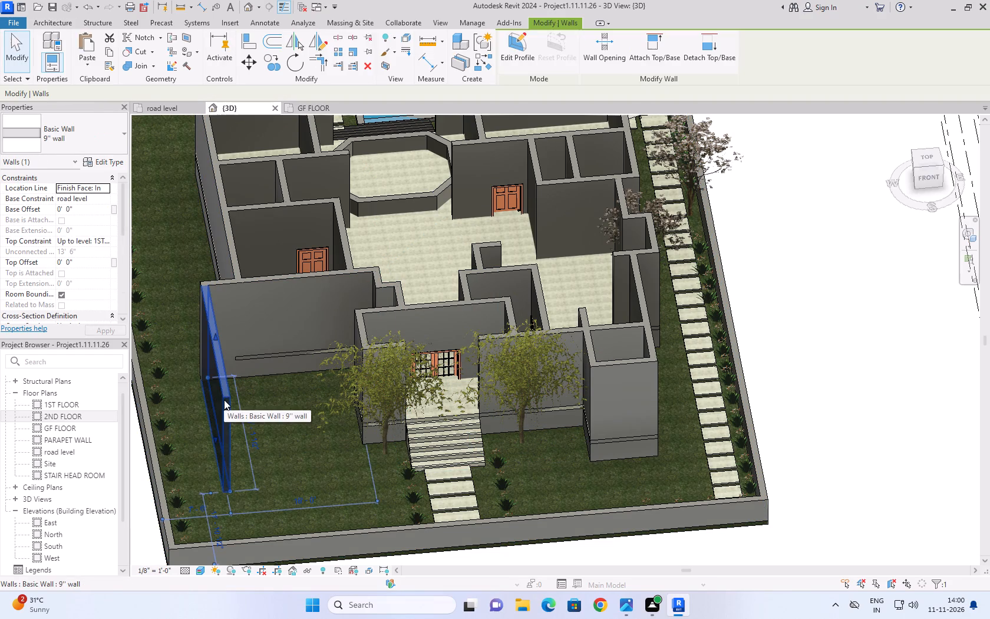
left_click(113, 241)
left_click(107, 241)
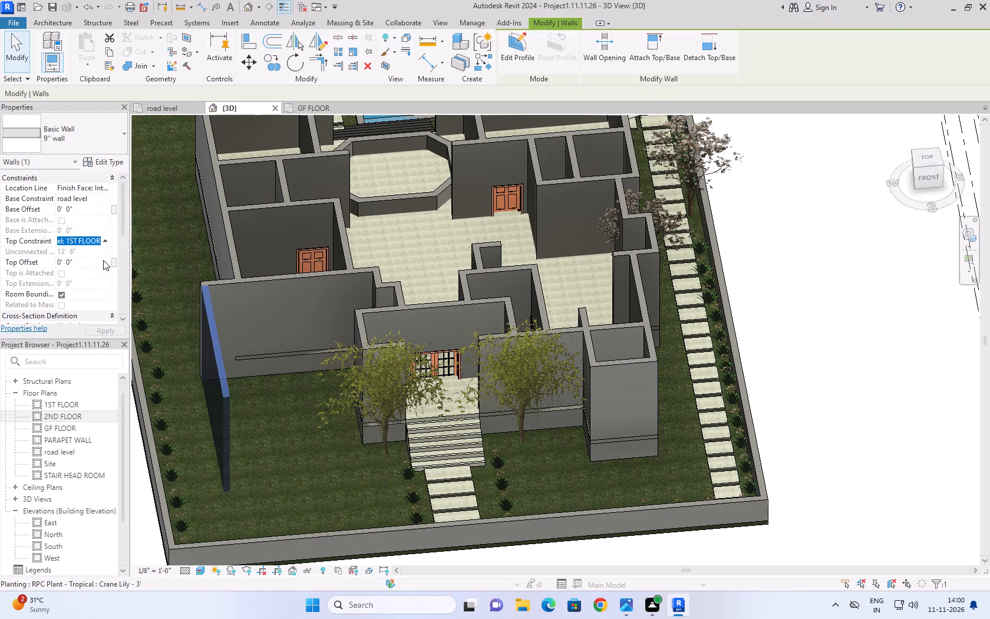
scroll(103, 255, "up", 5)
left_click(103, 255)
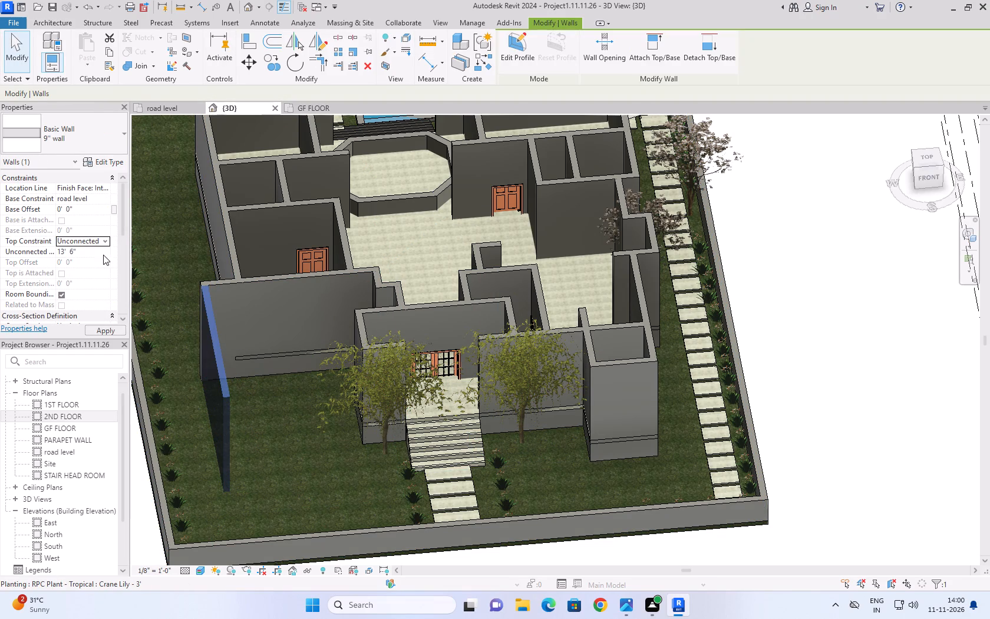
left_click(103, 255)
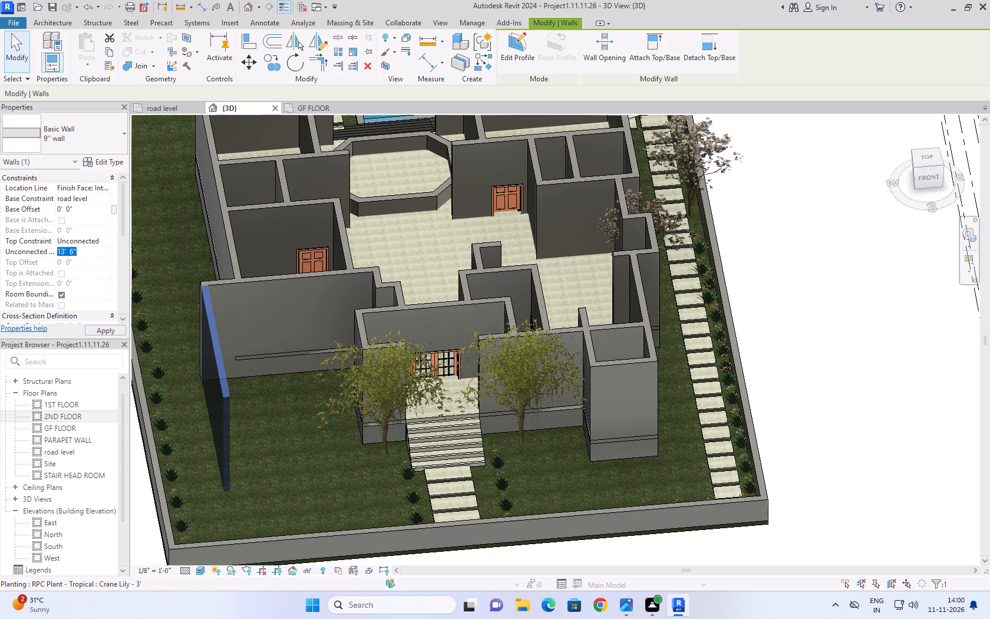
type("5'")
left_click(100, 327)
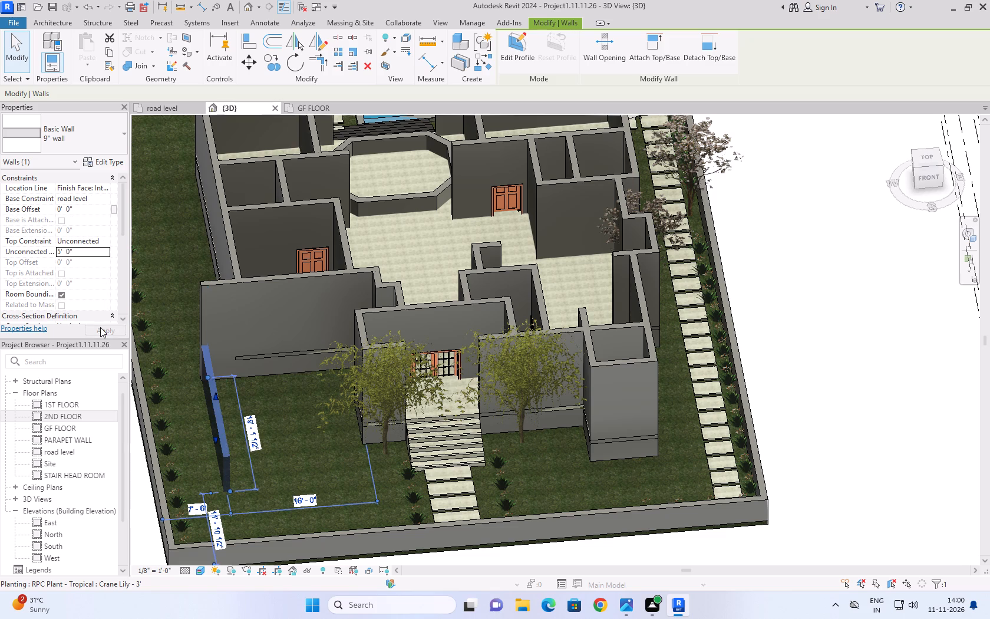
Make the short return wall joining that lawn wall to the house unconnected at the top, with a height of 5'.
left_click(220, 288)
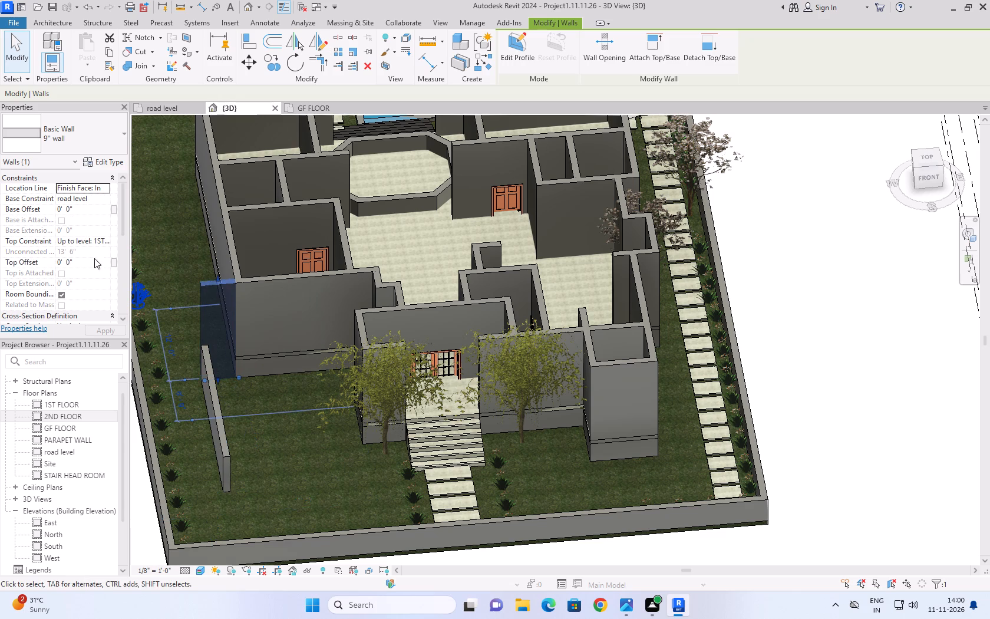
left_click(104, 241)
left_click(99, 253)
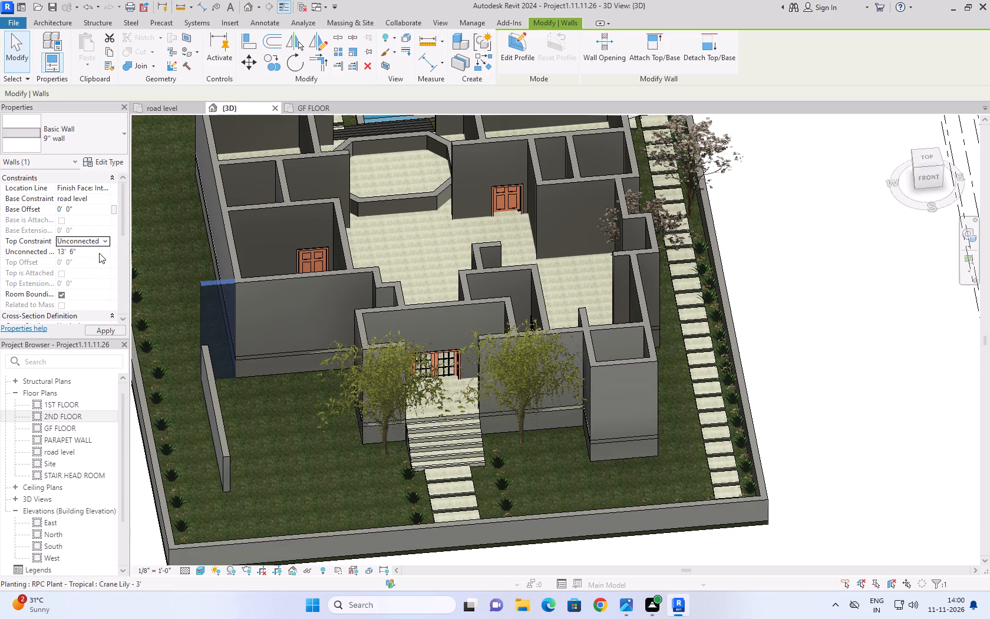
left_click(99, 253)
type("5'")
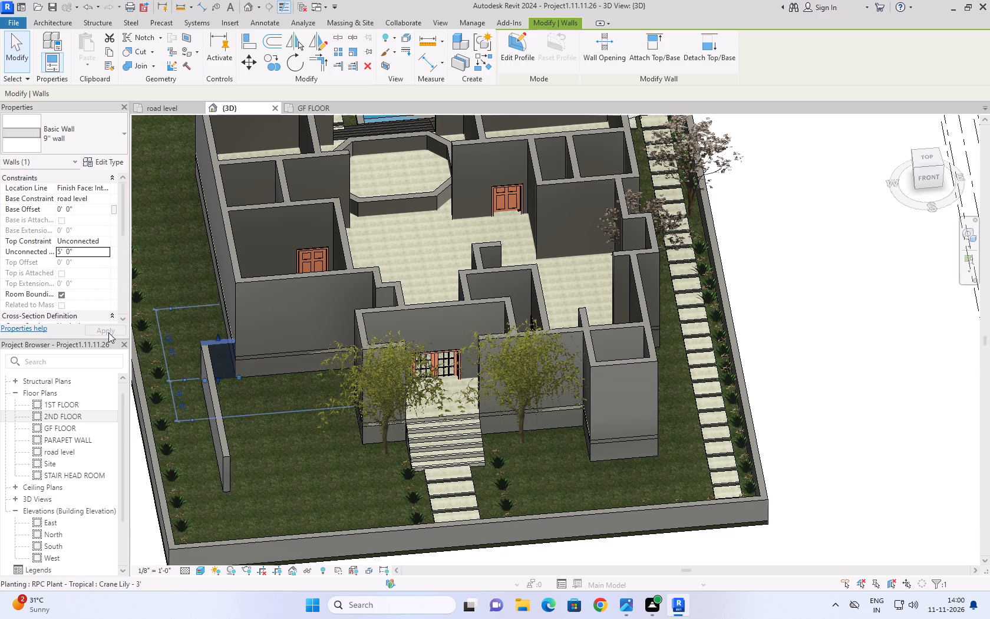
left_click(821, 289)
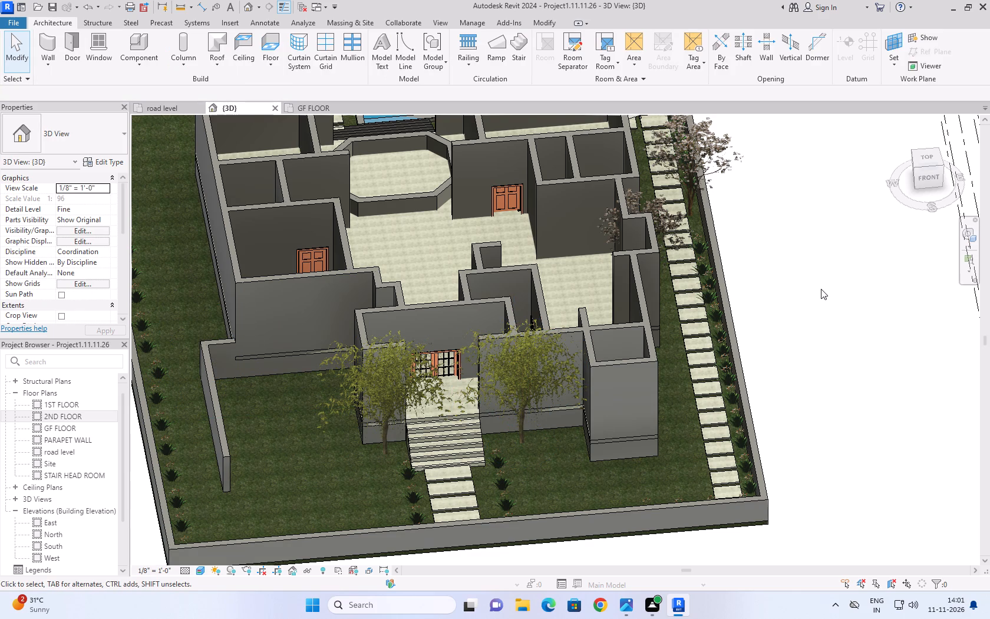
Return the 3D view to its home orientation and examine the lowered lawn walls, entrance steps, path and surrounding planting.
scroll(821, 289, "down", 2)
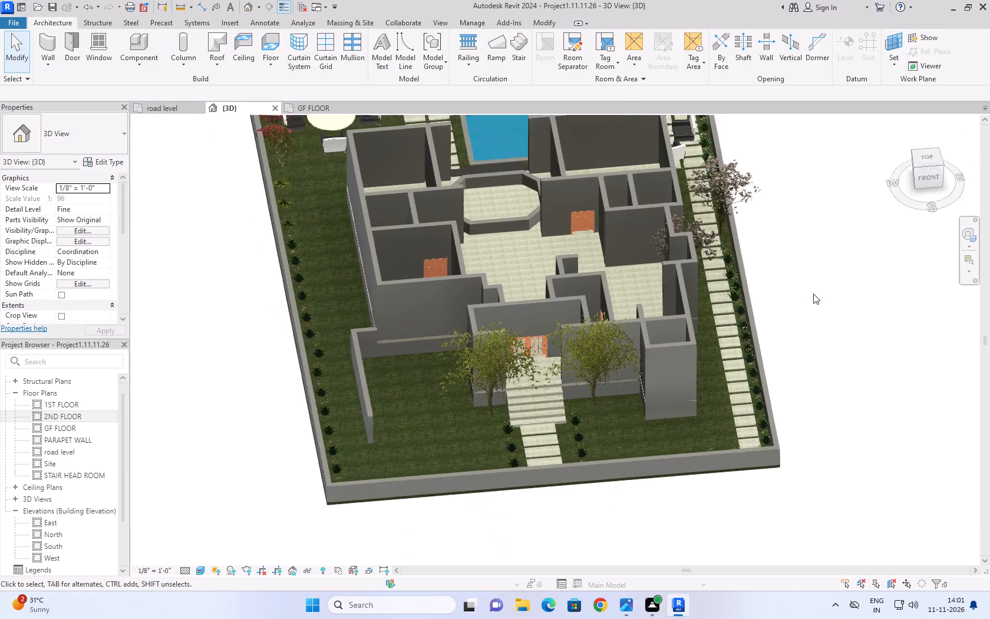
scroll(813, 294, "down", 4)
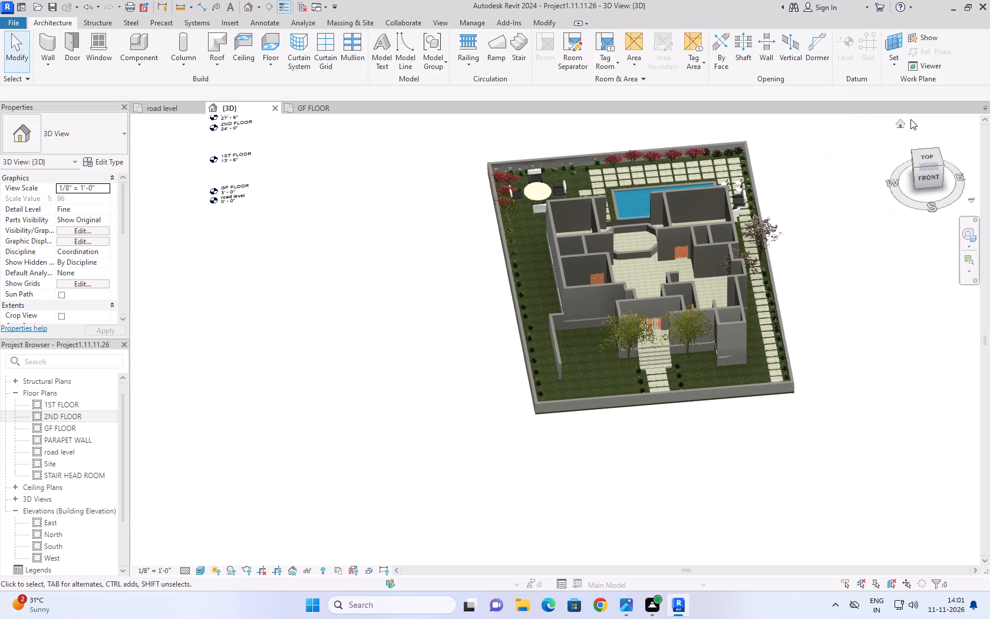
left_click(900, 126)
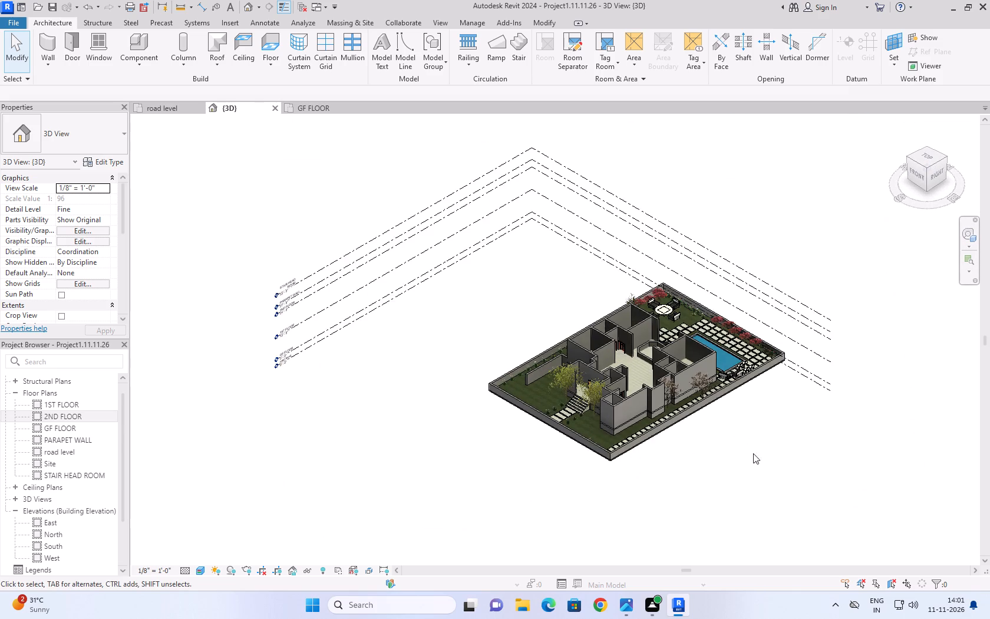
scroll(638, 466, "up", 6)
middle_click_drag(371, 472, 352, 488)
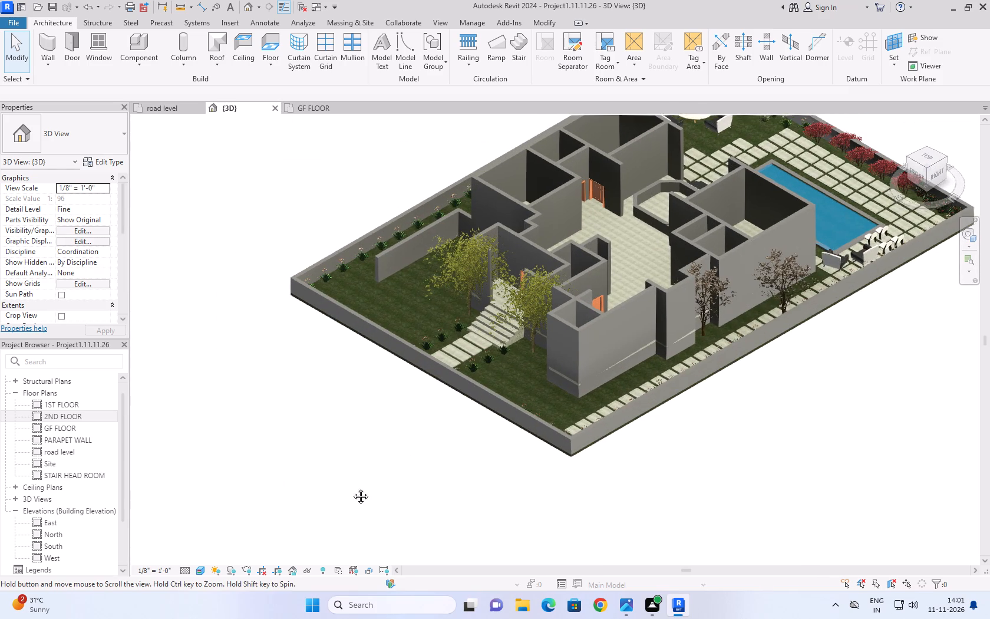
middle_click_drag(352, 488, 262, 569)
scroll(315, 391, "up", 3)
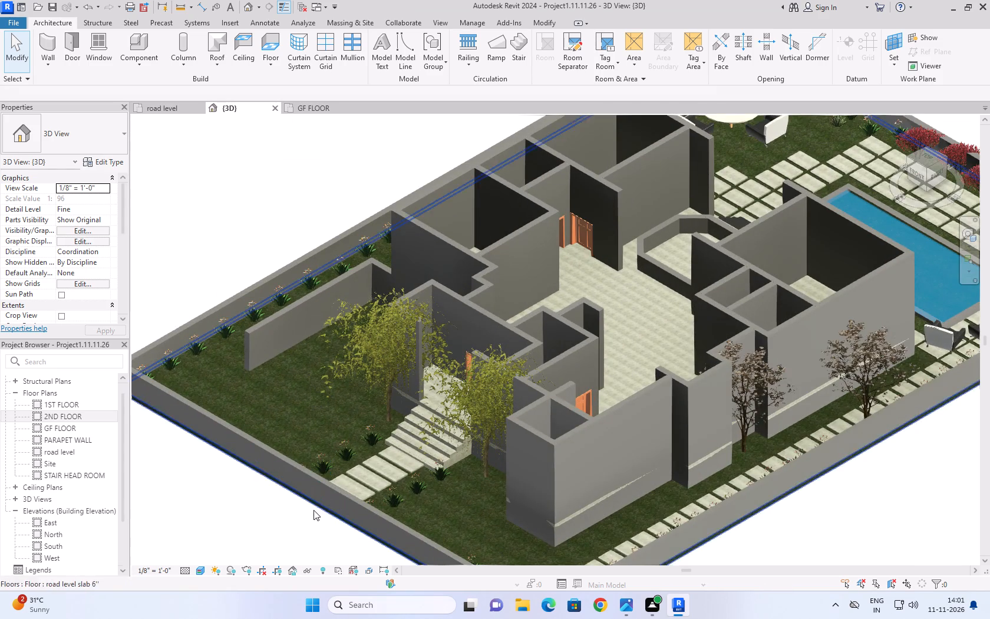
scroll(342, 492, "up", 4)
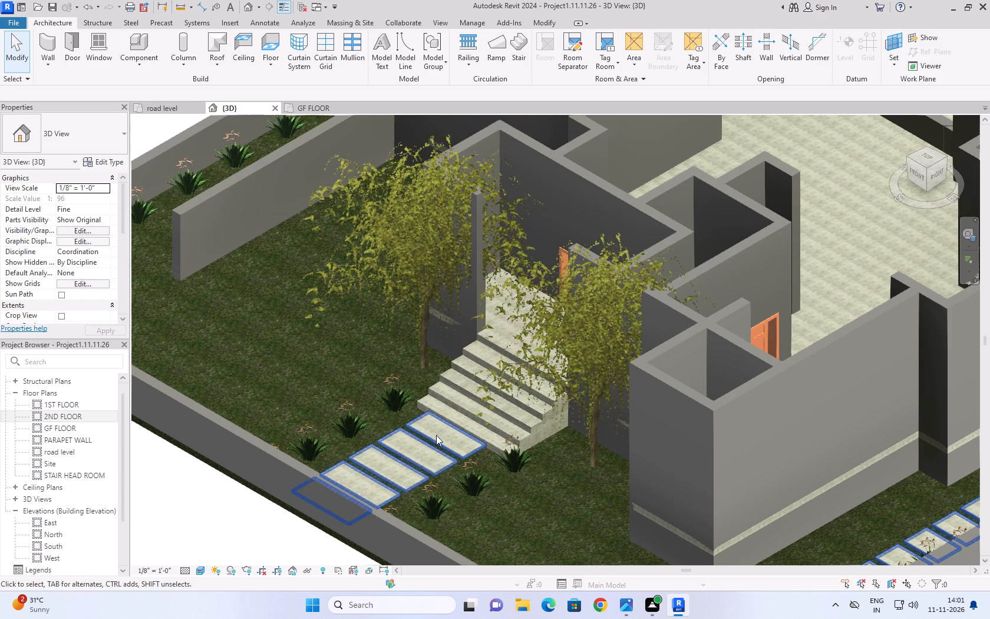
scroll(468, 409, "up", 1)
middle_click_drag(468, 409, 370, 475)
scroll(370, 475, "down", 2)
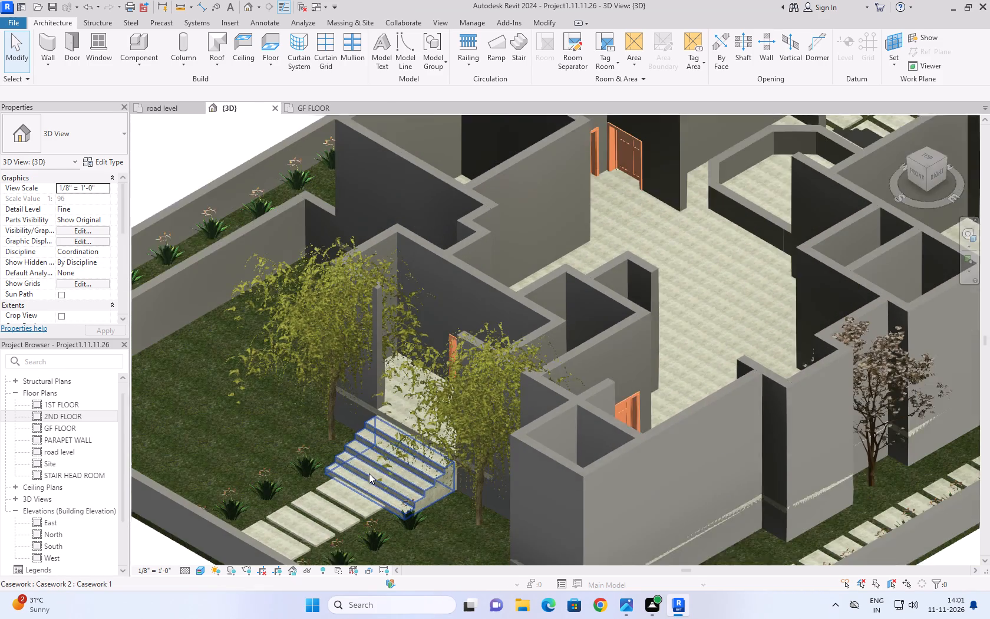
scroll(369, 473, "down", 1)
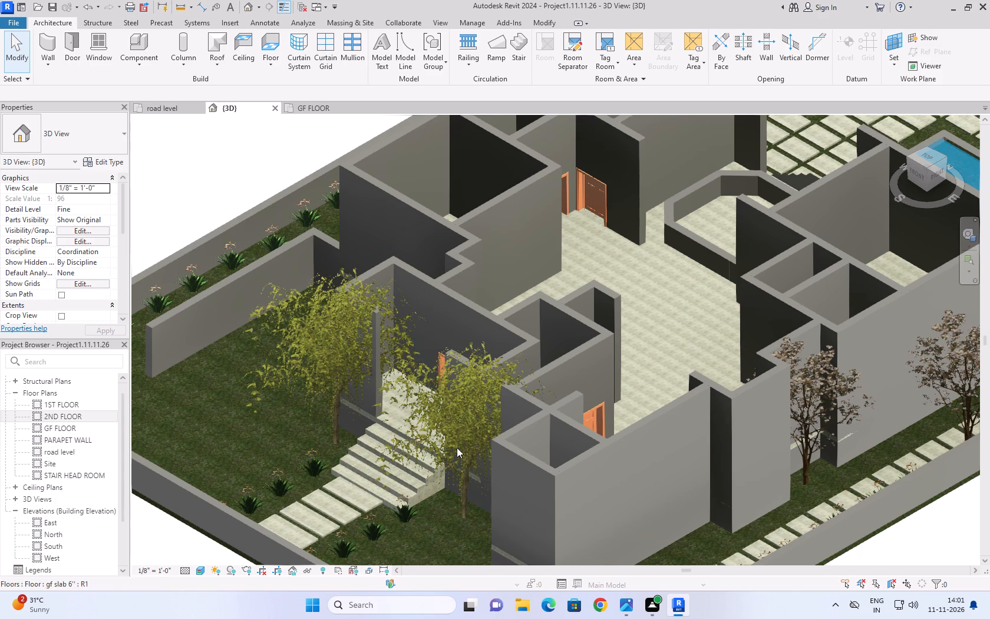
scroll(576, 404, "down", 3)
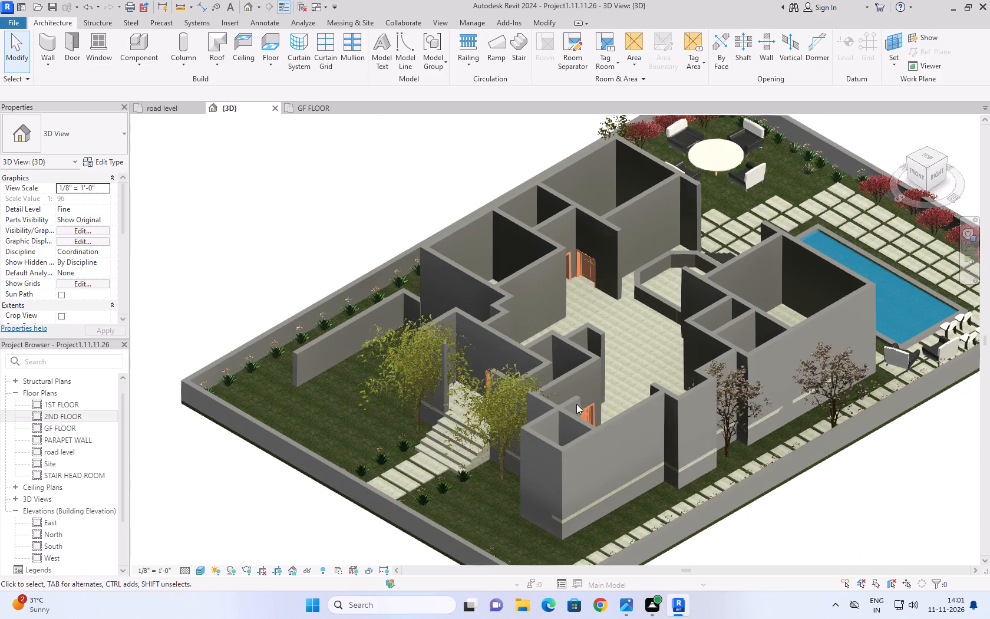
scroll(449, 463, "up", 8)
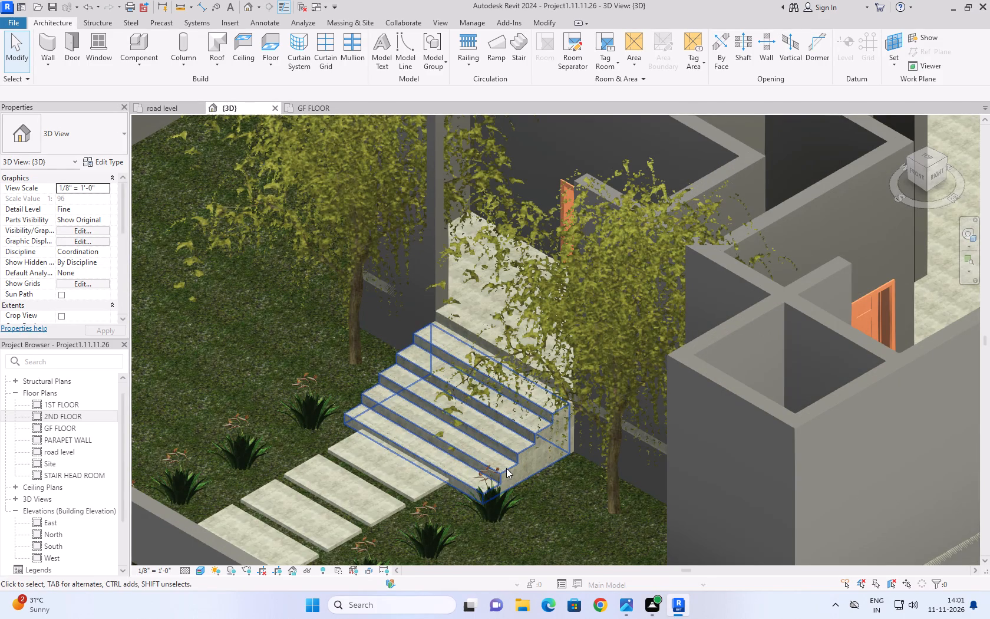
scroll(506, 468, "up", 1)
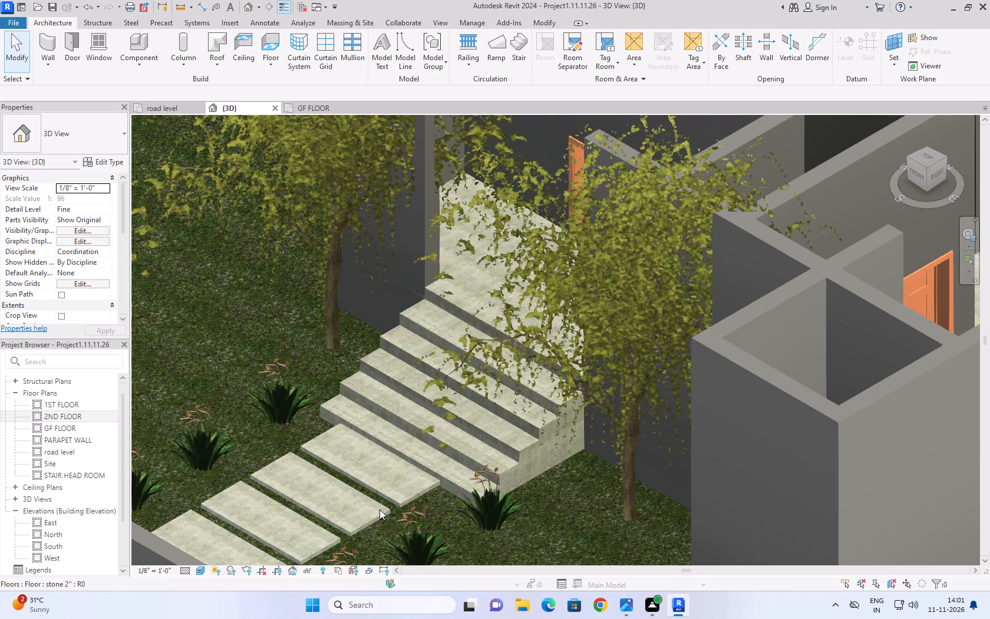
scroll(410, 421, "down", 4)
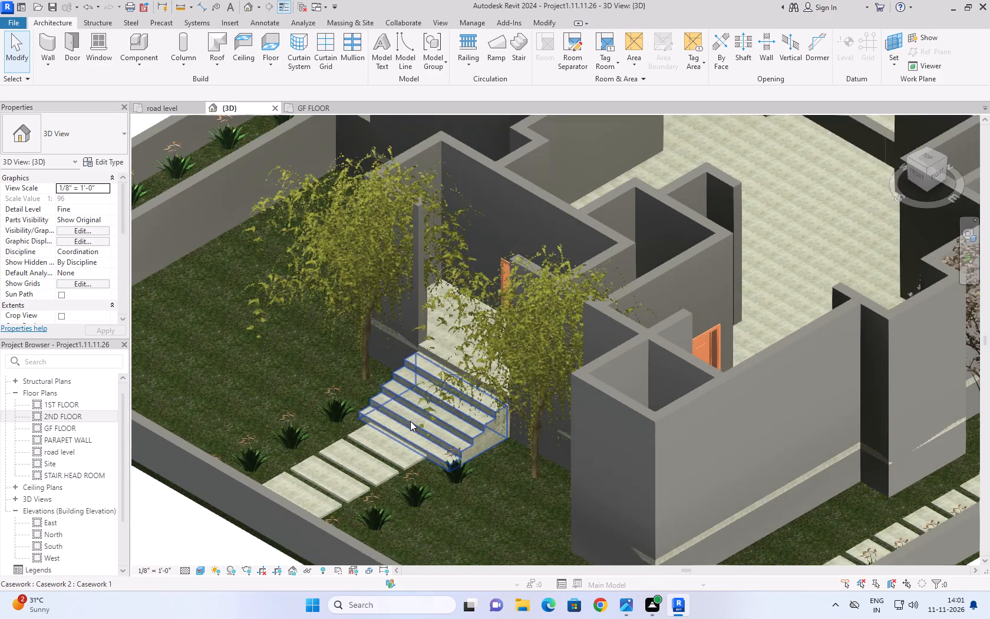
scroll(410, 421, "down", 3)
scroll(410, 421, "up", 1)
scroll(410, 421, "down", 5)
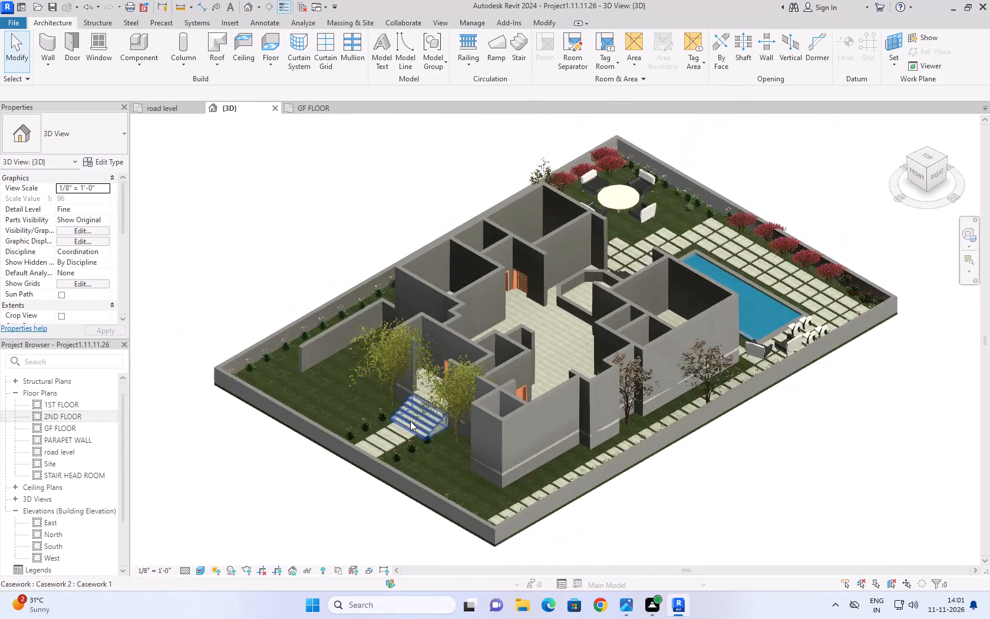
scroll(410, 421, "up", 8)
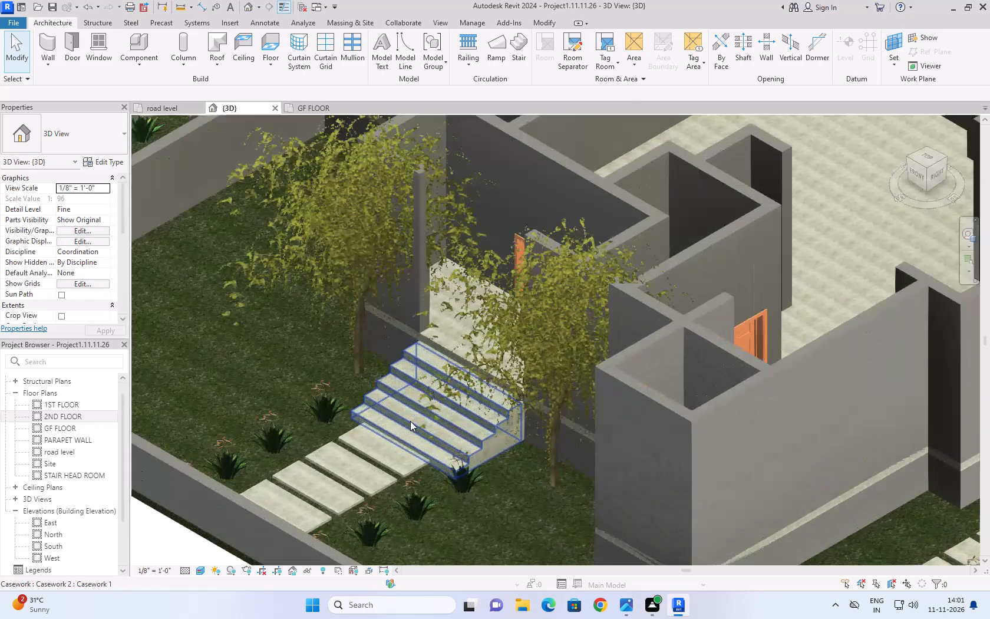
scroll(410, 421, "up", 5)
scroll(410, 421, "down", 7)
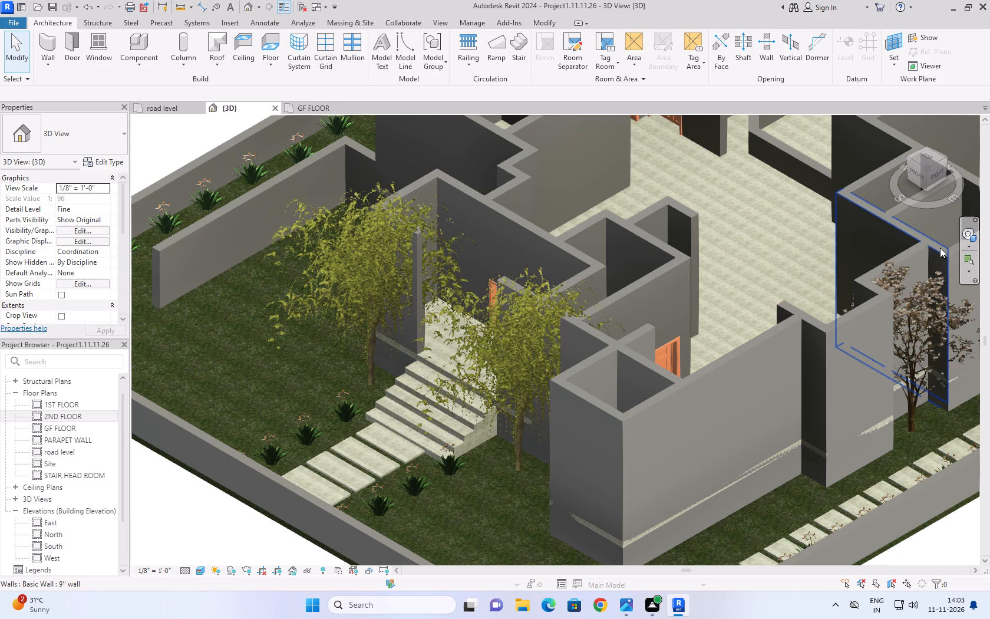
Examine the whole site in 3D, including the side path, pool, rear seating area and boundary planting.
scroll(940, 248, "down", 2)
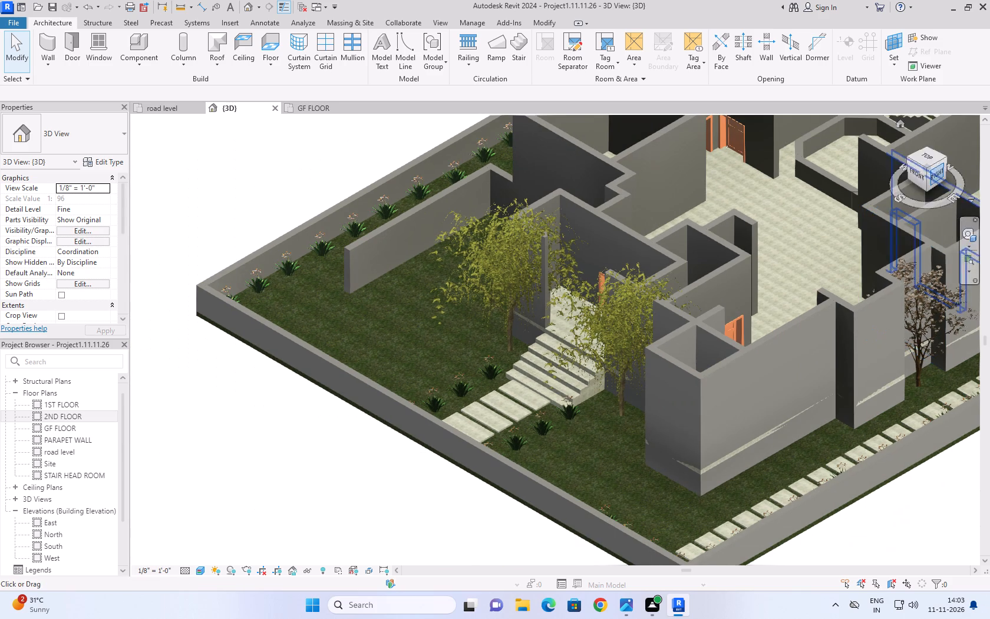
middle_click_drag(849, 209, 552, 295)
scroll(572, 301, "down", 3)
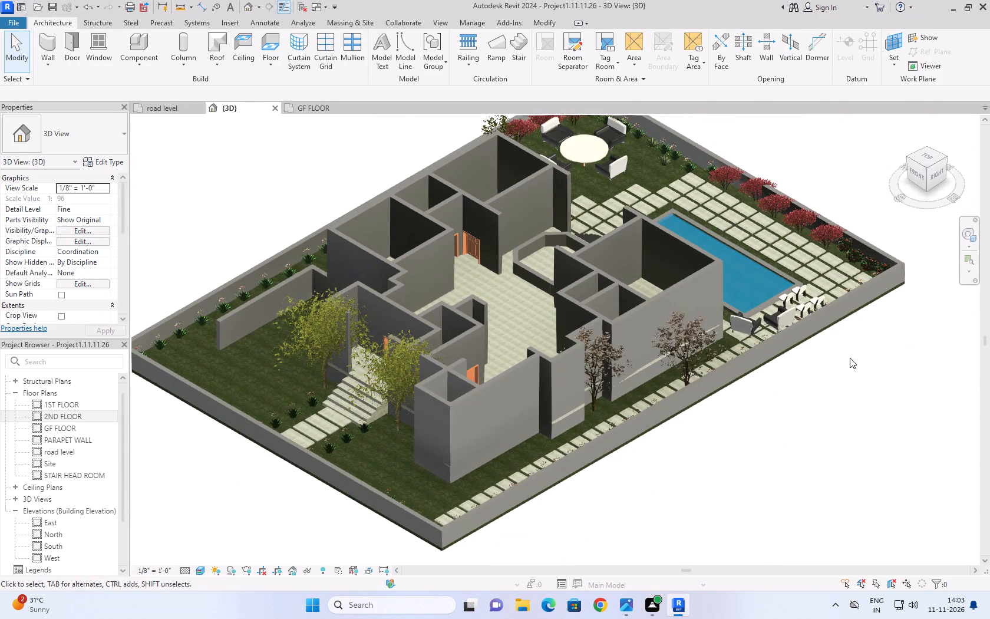
scroll(633, 443, "down", 3)
scroll(830, 325, "up", 4)
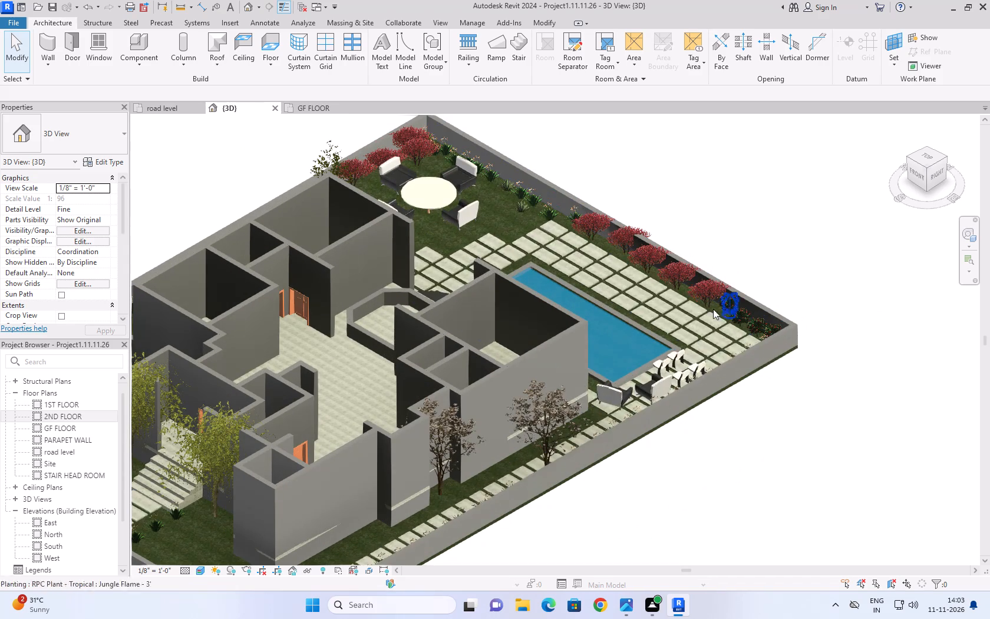
scroll(598, 347, "down", 2)
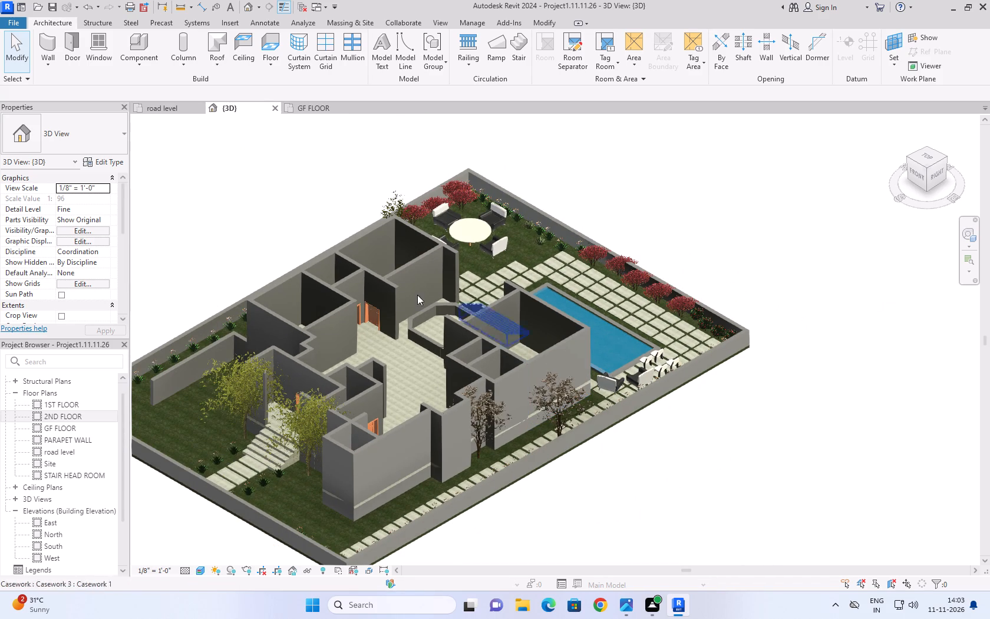
scroll(567, 228, "down", 3)
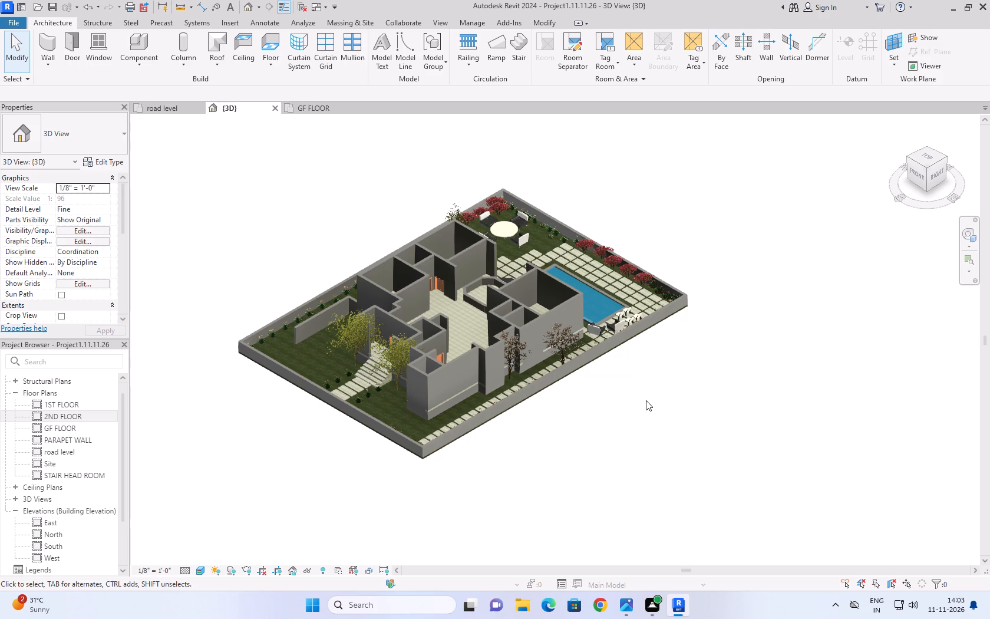
scroll(599, 404, "down", 1)
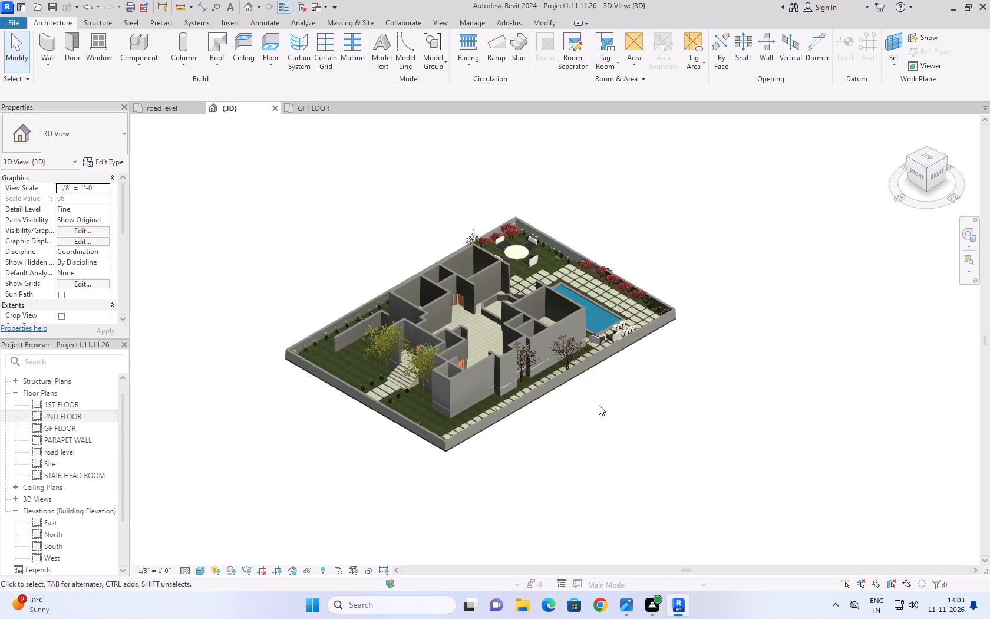
scroll(599, 413, "down", 1)
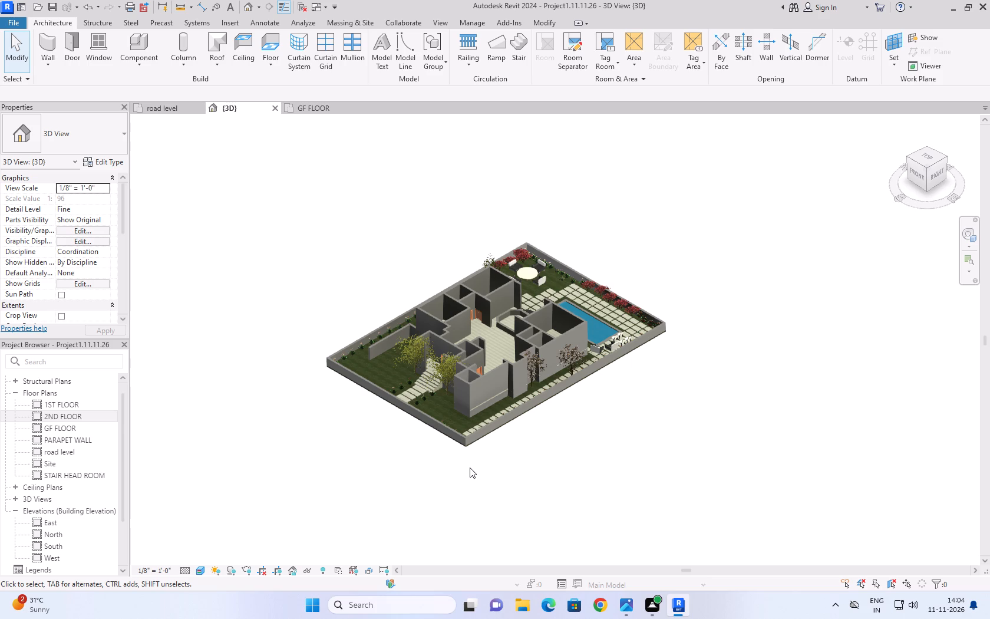
Examine the whole site in 3D from the front, above and the home orientation, including the front lawn and pool side.
scroll(480, 384, "up", 5)
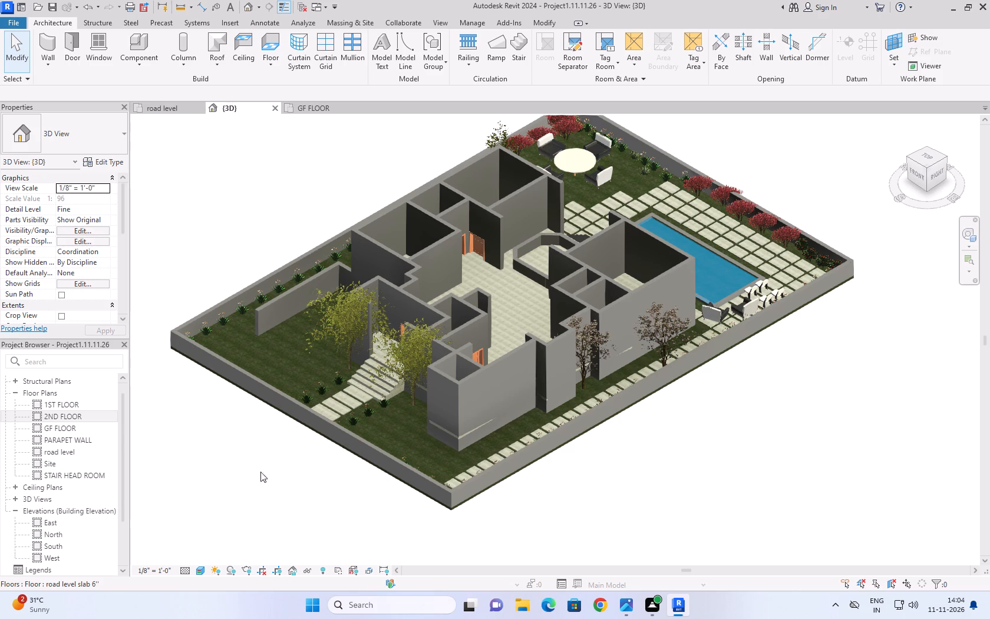
scroll(283, 467, "down", 2)
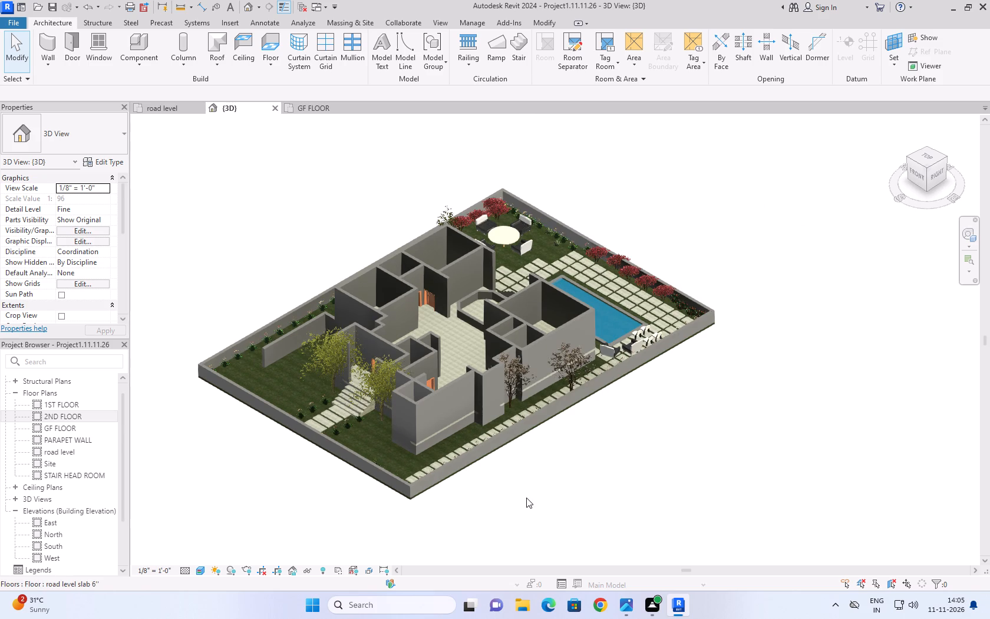
middle_click_drag(526, 498, 642, 549, "shift")
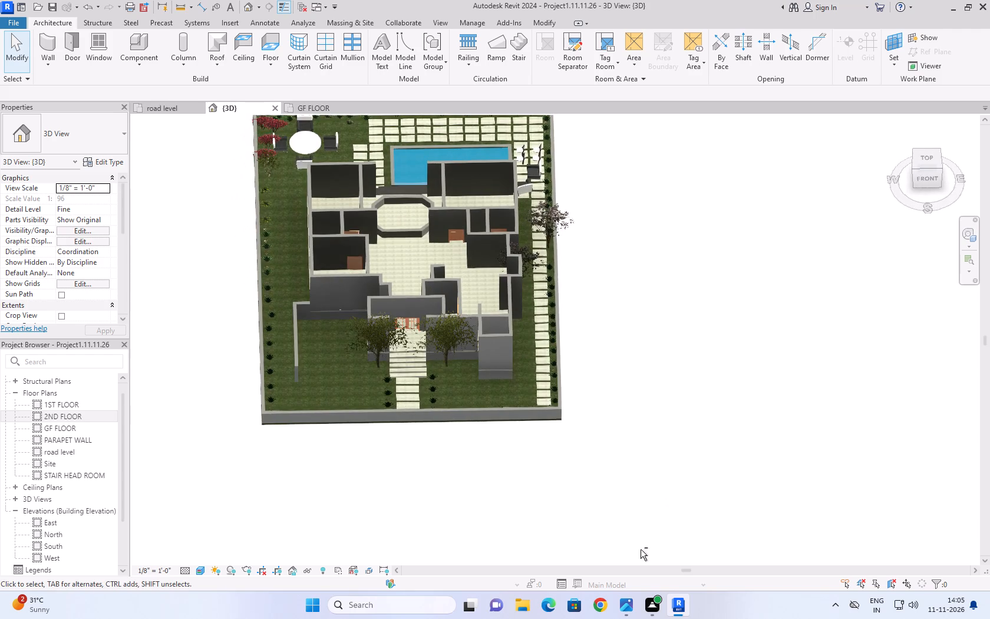
middle_click_drag(626, 275, 631, 407)
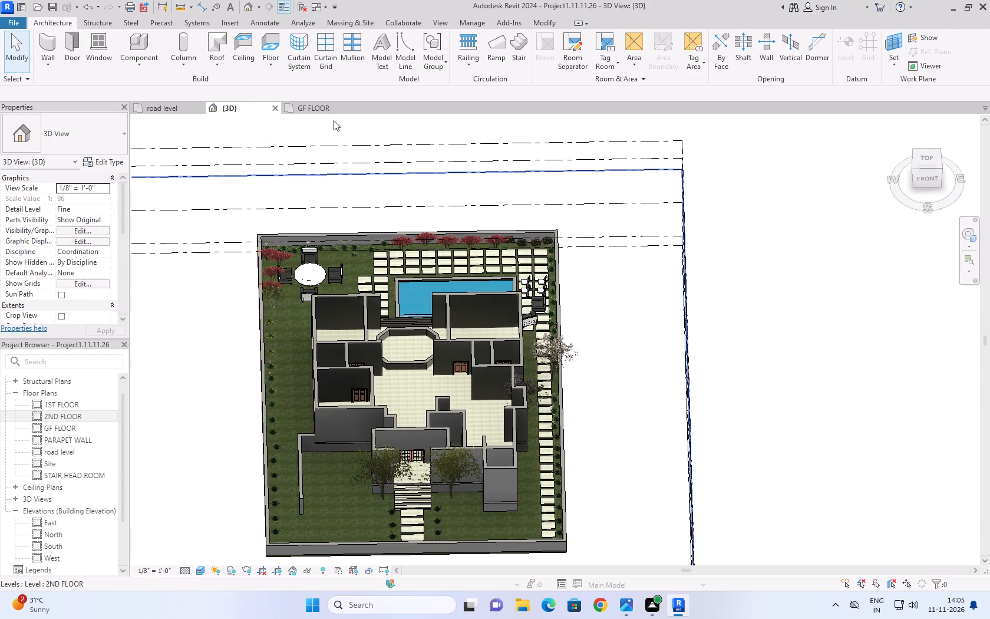
left_click(900, 123)
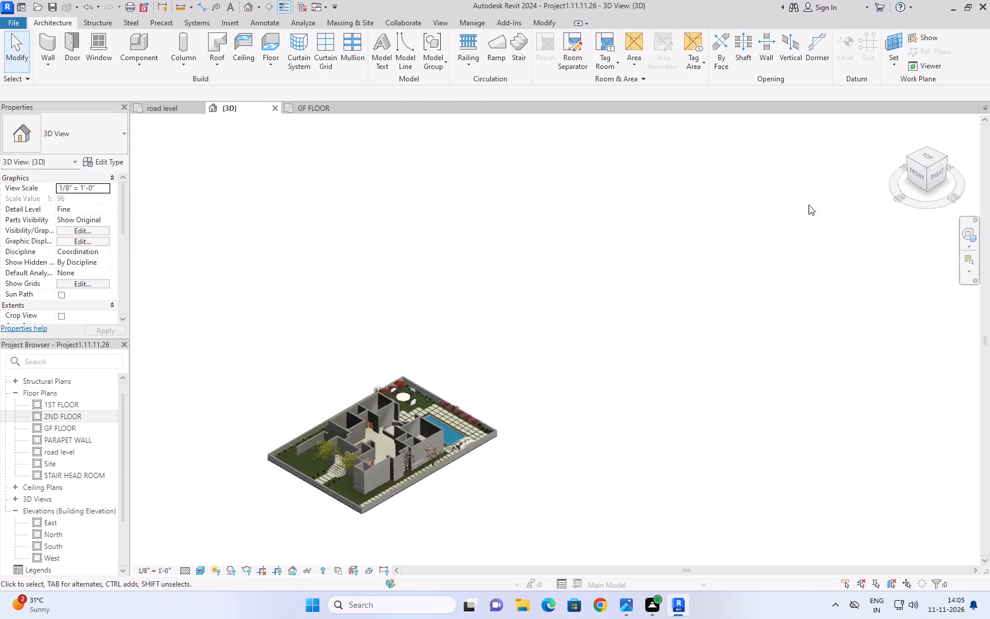
scroll(660, 435, "up", 8)
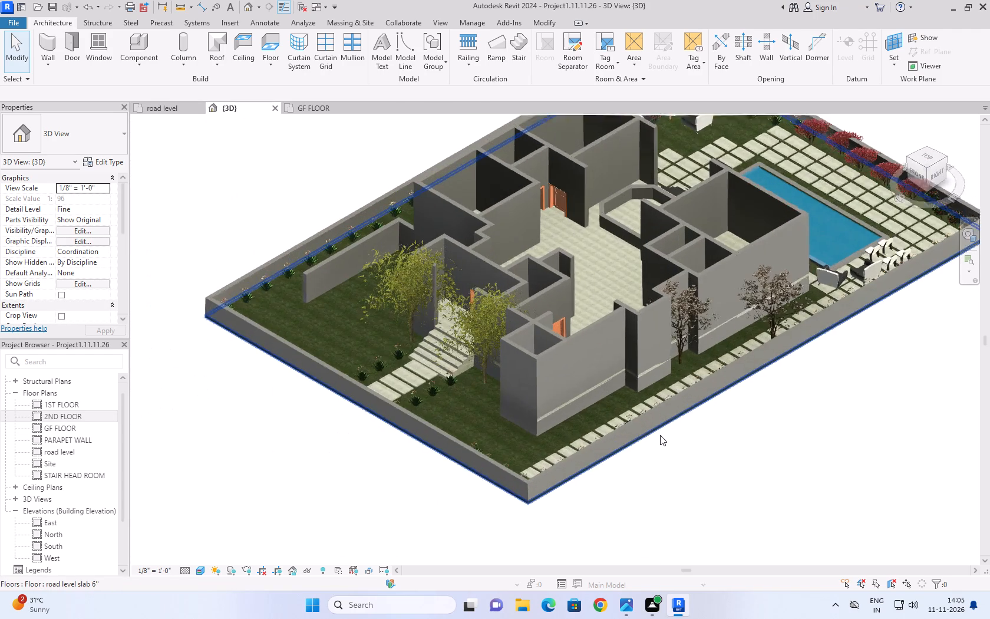
scroll(660, 435, "up", 2)
scroll(660, 435, "down", 2)
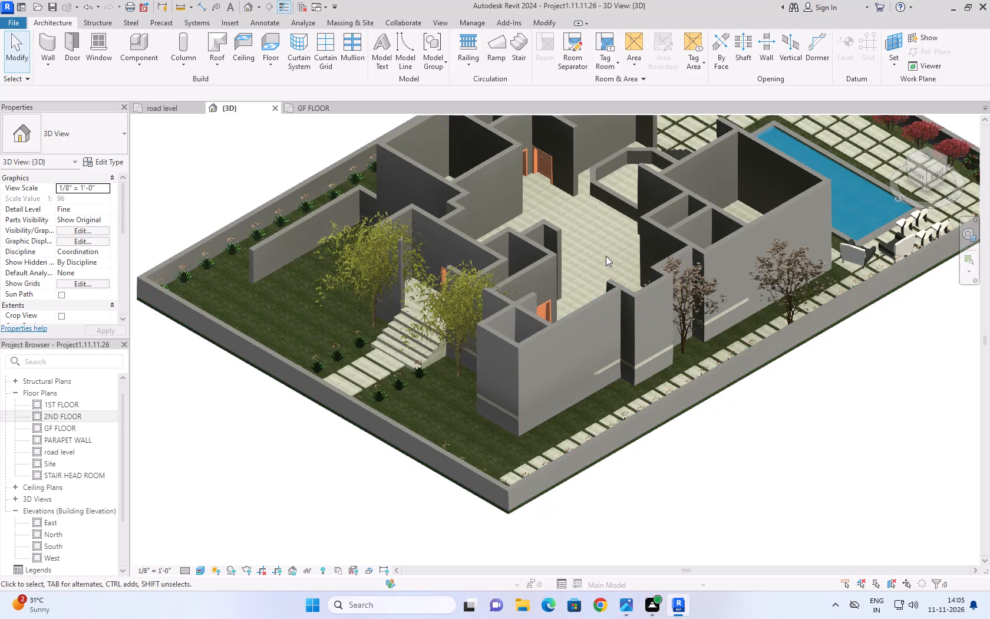
middle_click_drag(606, 256, 564, 312)
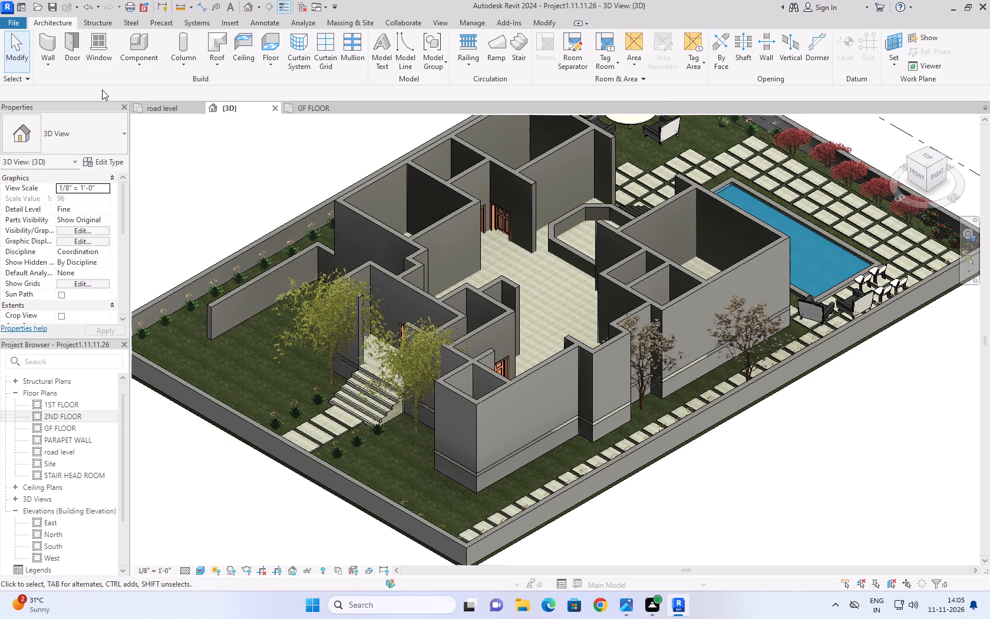
Load the RPC Tree - Tropical planting family for component placement.
left_click(124, 65)
left_click(144, 80)
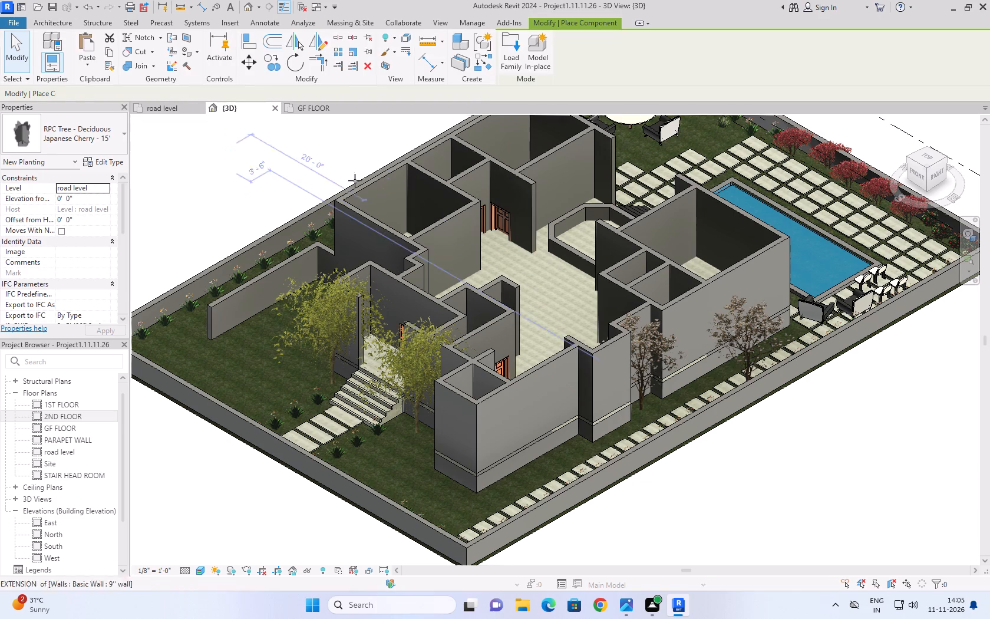
left_click(510, 47)
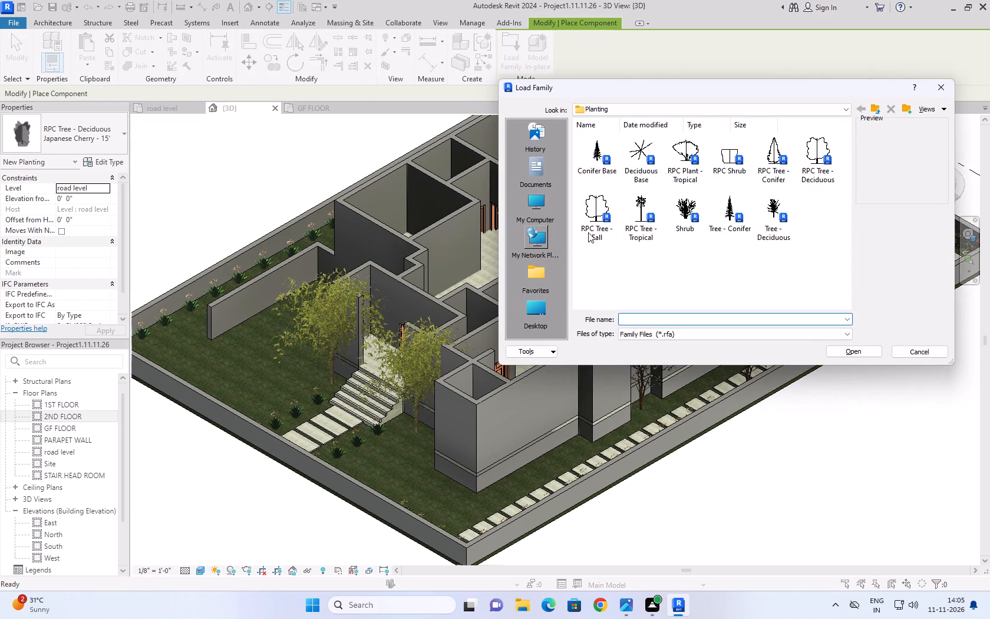
left_click(638, 211)
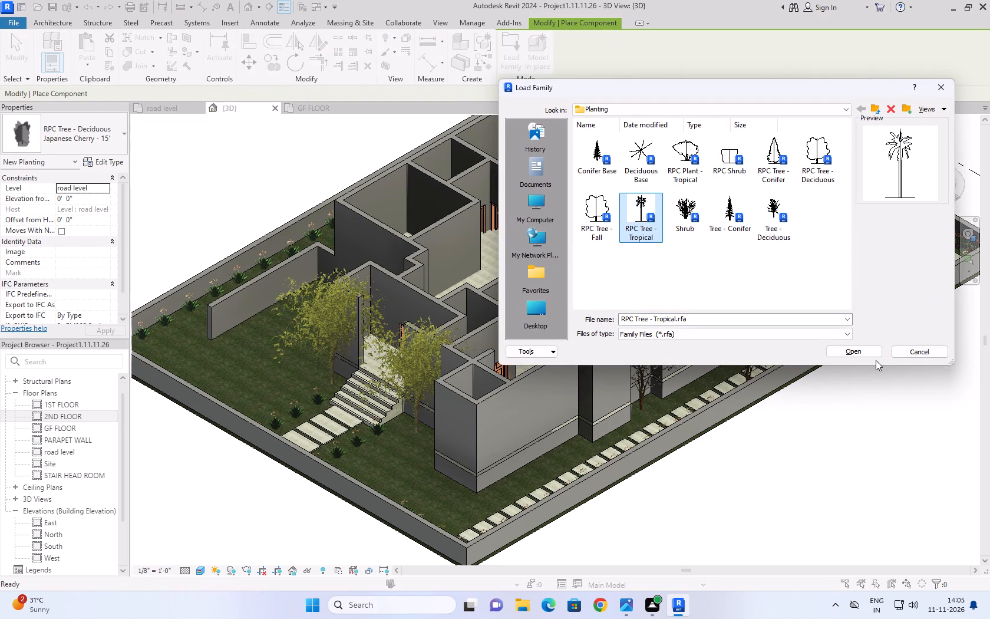
left_click(853, 351)
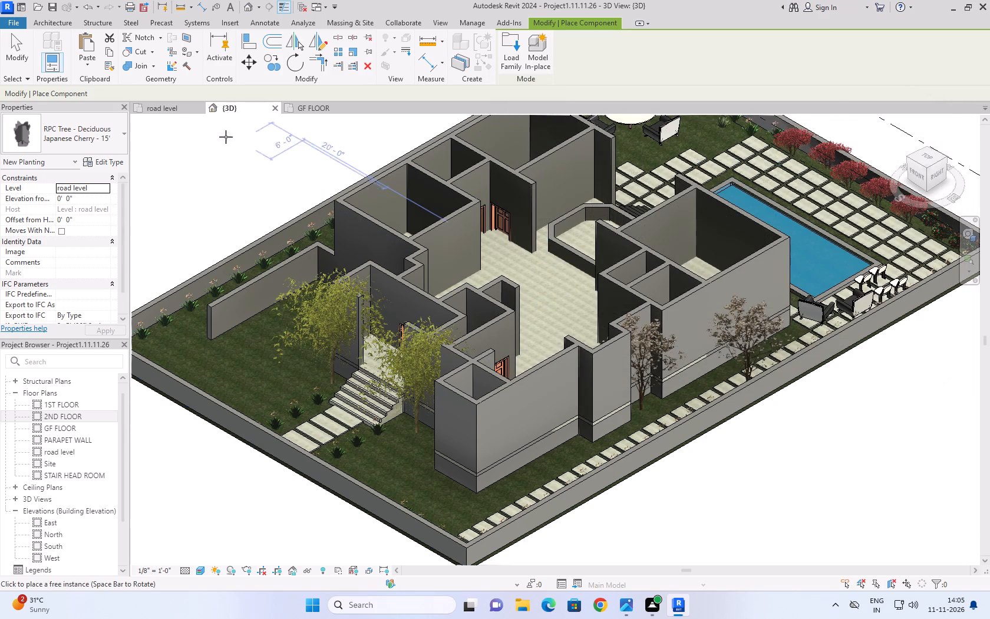
Place an Australian Tree Furn - 6' in the road level plan at the lawn's front west corner, inside the boundary planting.
left_click(178, 112)
middle_click_drag(585, 394, 502, 416)
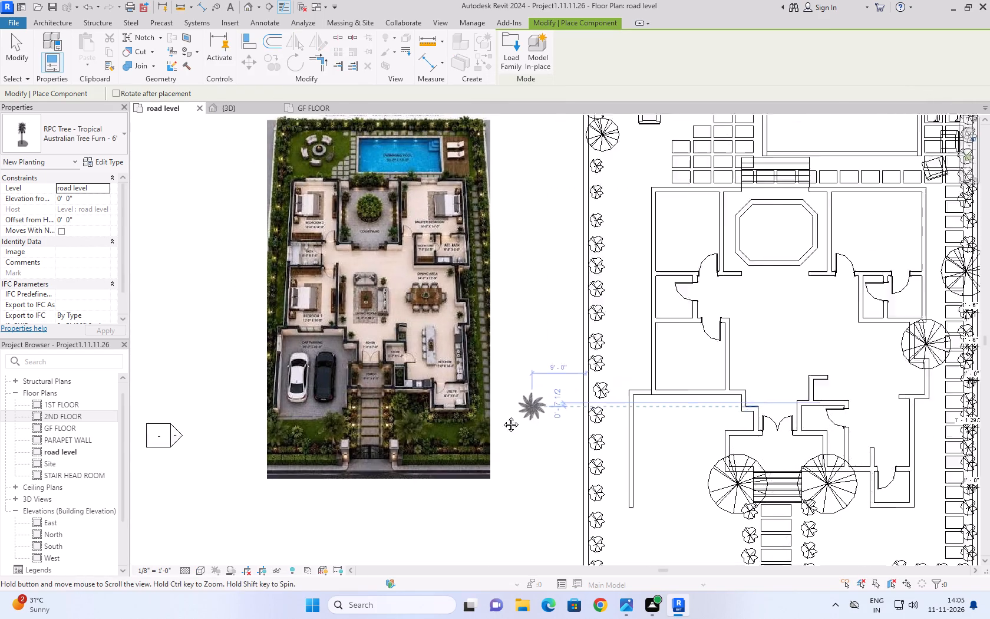
middle_click_drag(502, 416, 451, 442)
middle_click_drag(466, 374, 338, 370)
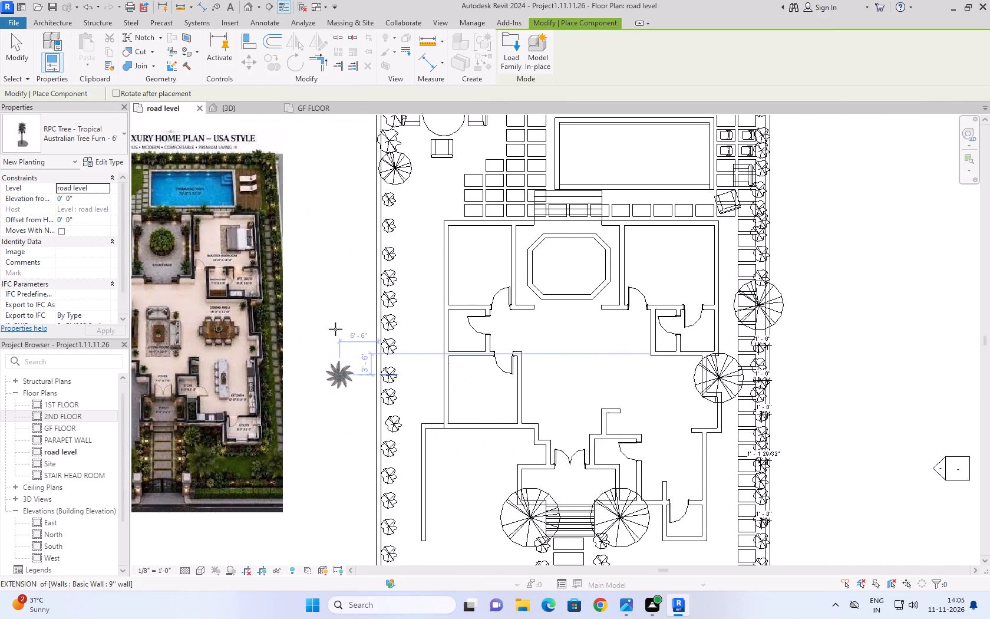
scroll(335, 328, "down", 2)
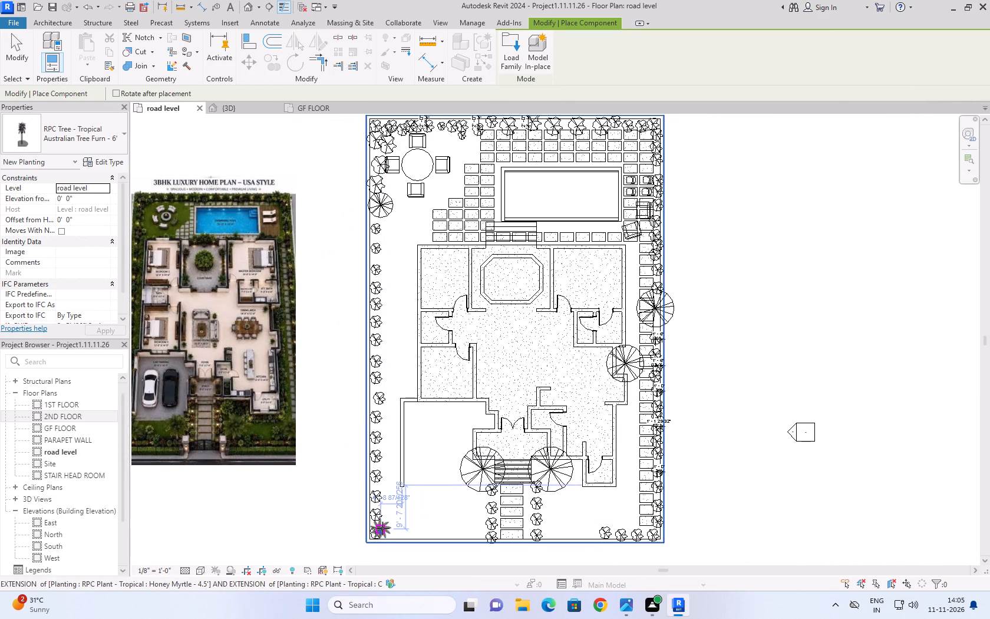
scroll(382, 528, "up", 3)
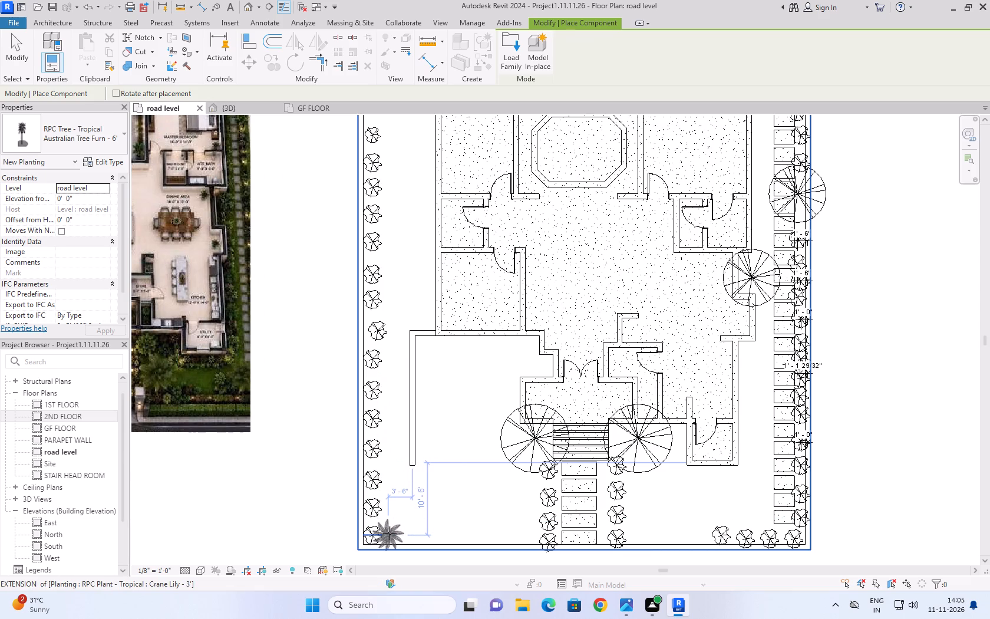
left_click(392, 523)
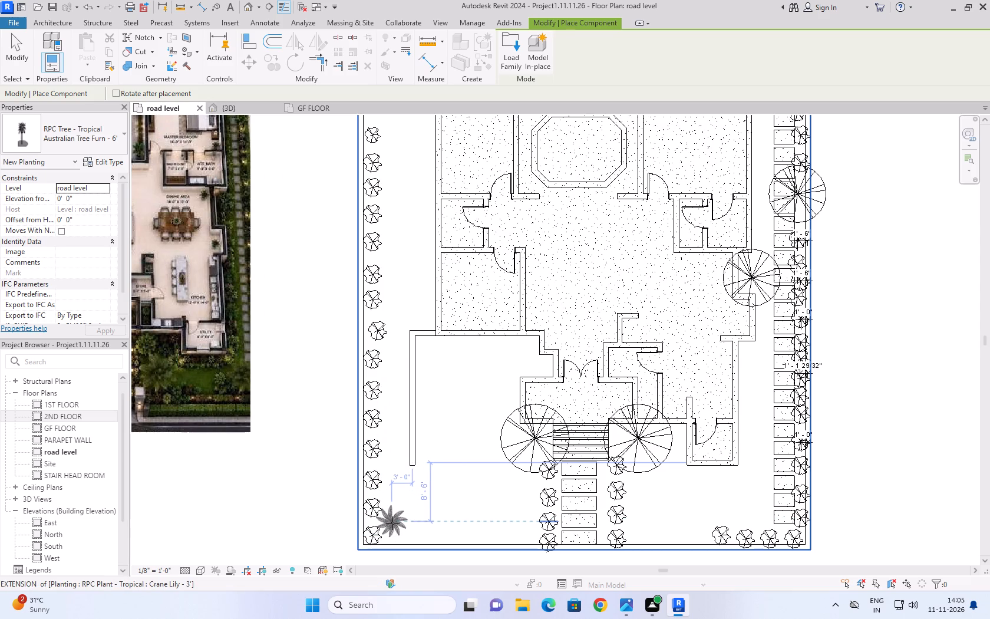
Place three Cuban Royal Palm - 25' trees: rear corner by the pool, front west lawn corner, and west boundary near the rear seating.
left_click(107, 125)
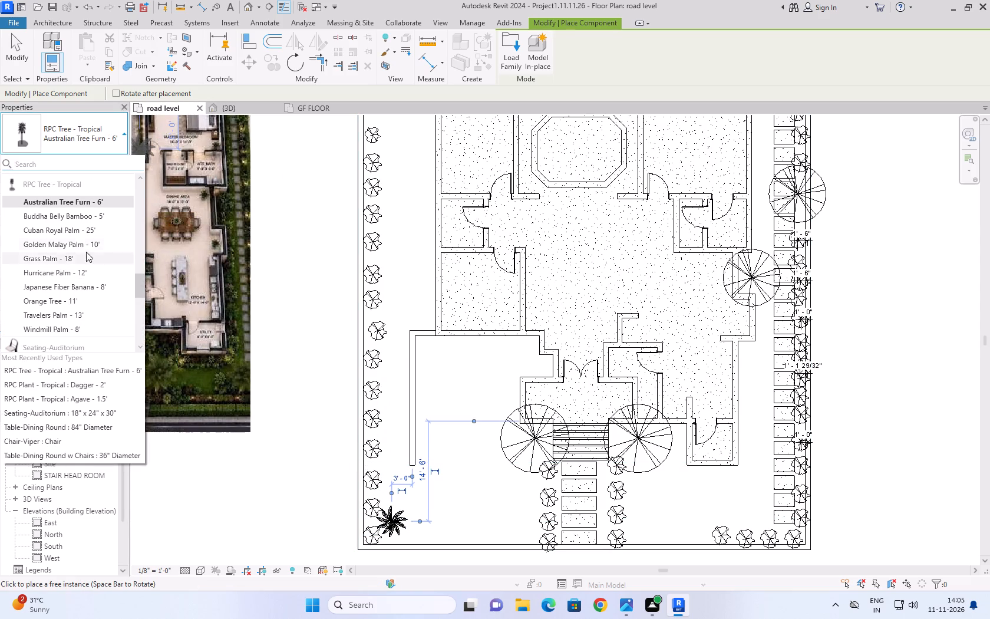
left_click(82, 235)
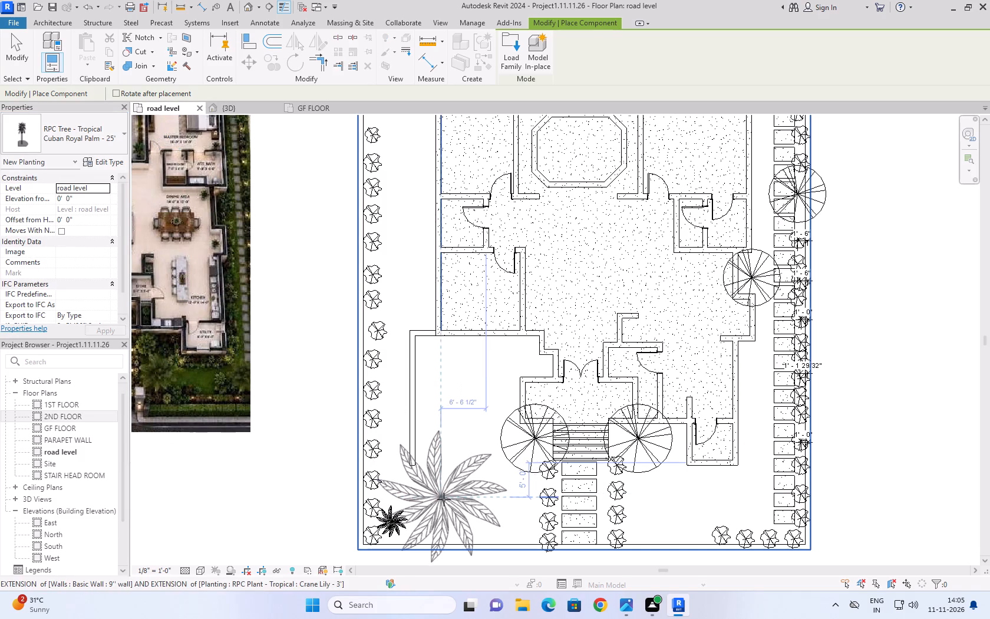
scroll(444, 499, "down", 7)
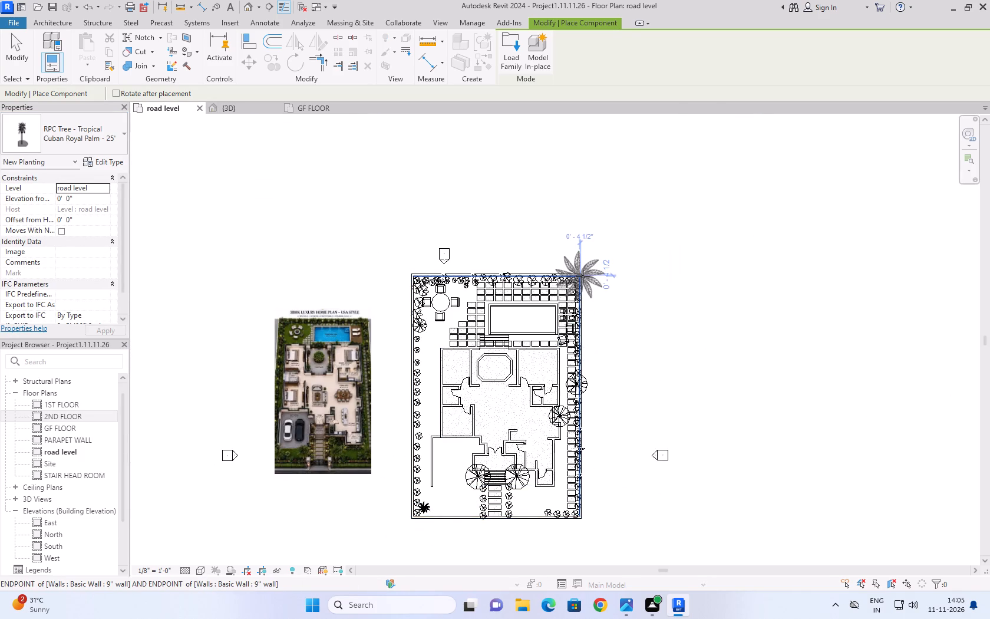
scroll(583, 276, "up", 9)
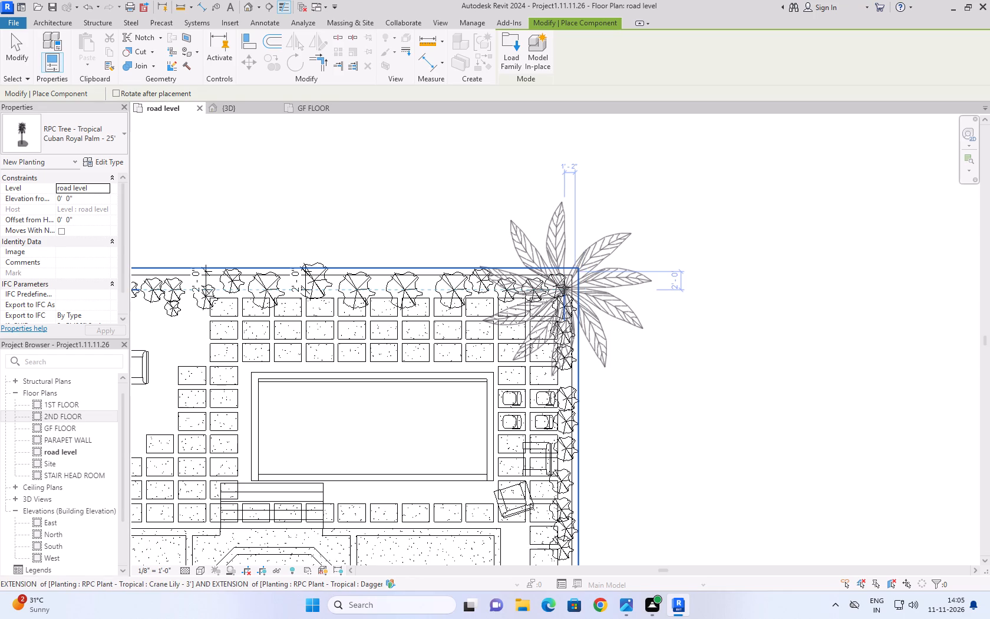
left_click(564, 287)
scroll(636, 230, "down", 7)
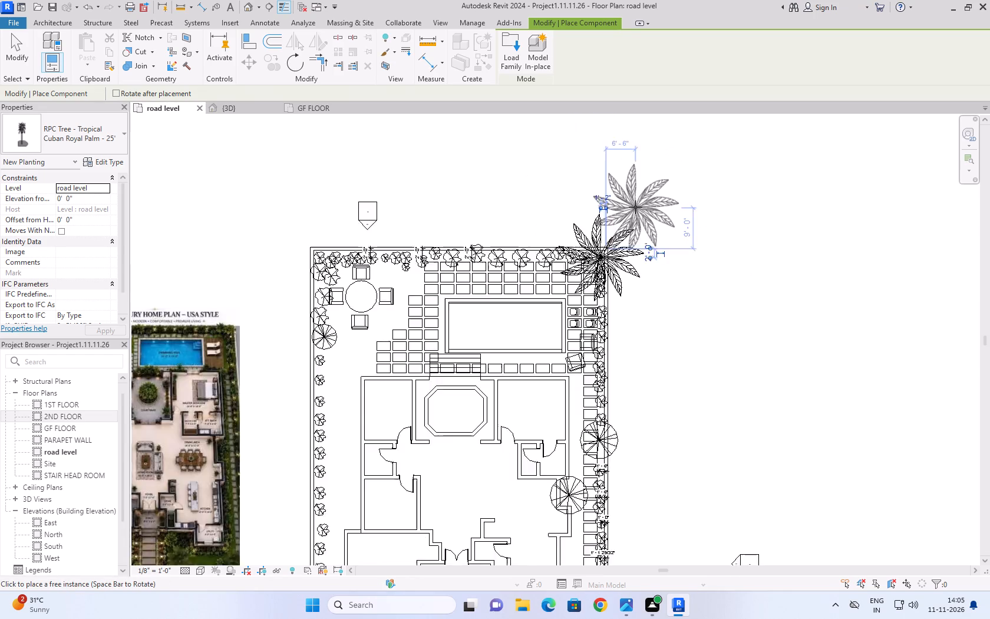
scroll(635, 207, "down", 2)
scroll(614, 485, "up", 4)
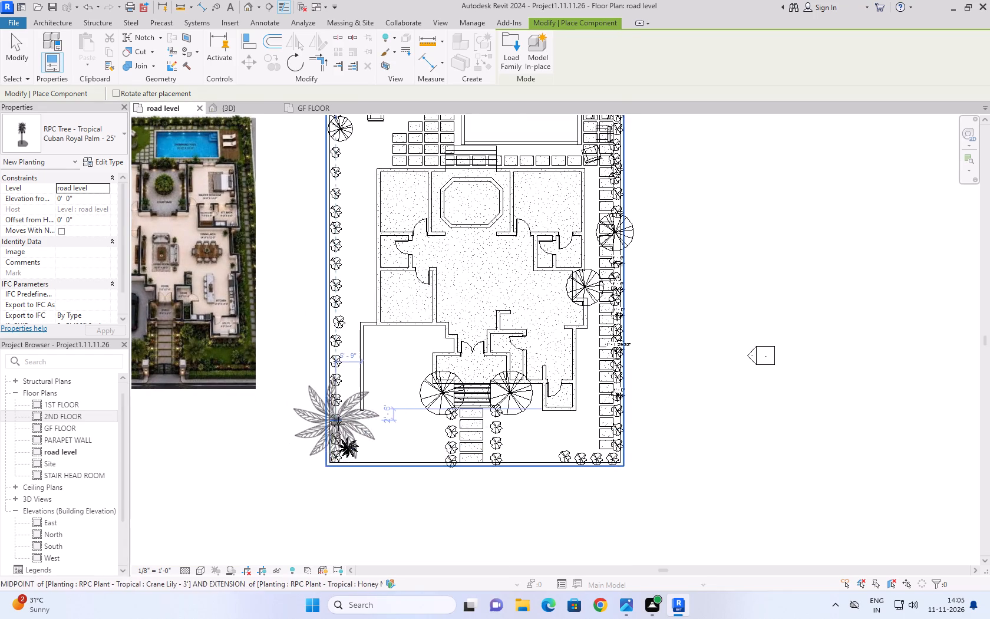
left_click(343, 427)
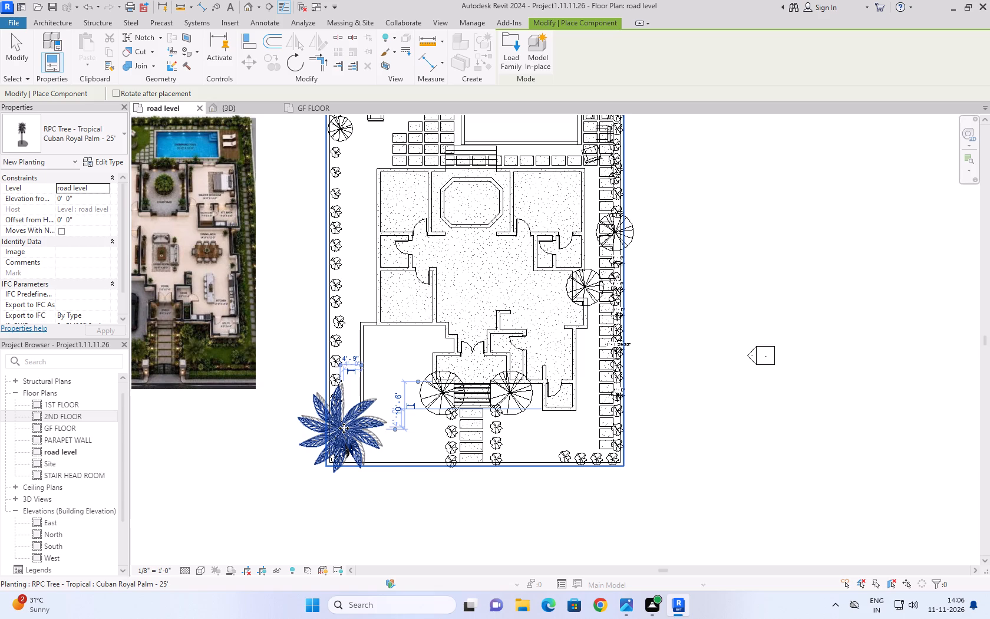
scroll(377, 470, "down", 4)
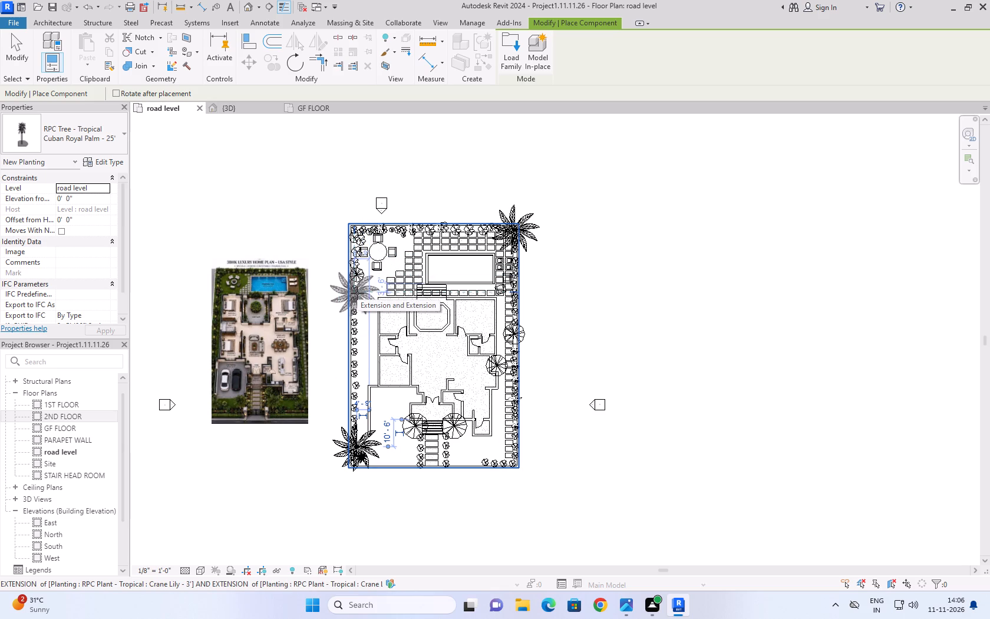
left_click(359, 292)
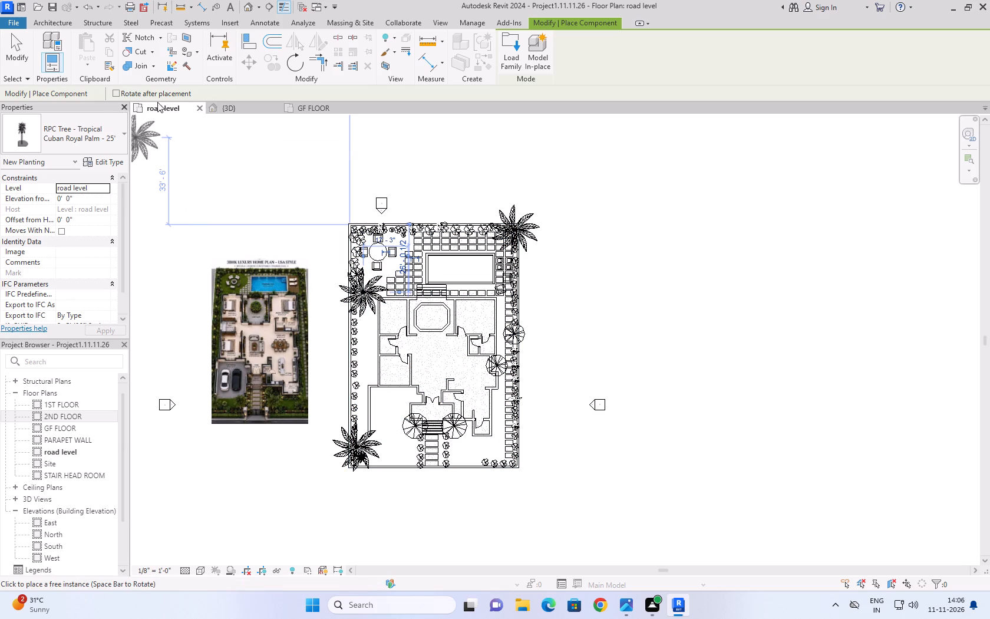
Delete the Cuban Royal Palm at the rear boundary corner beside the pool in the 3D view.
left_click(226, 106)
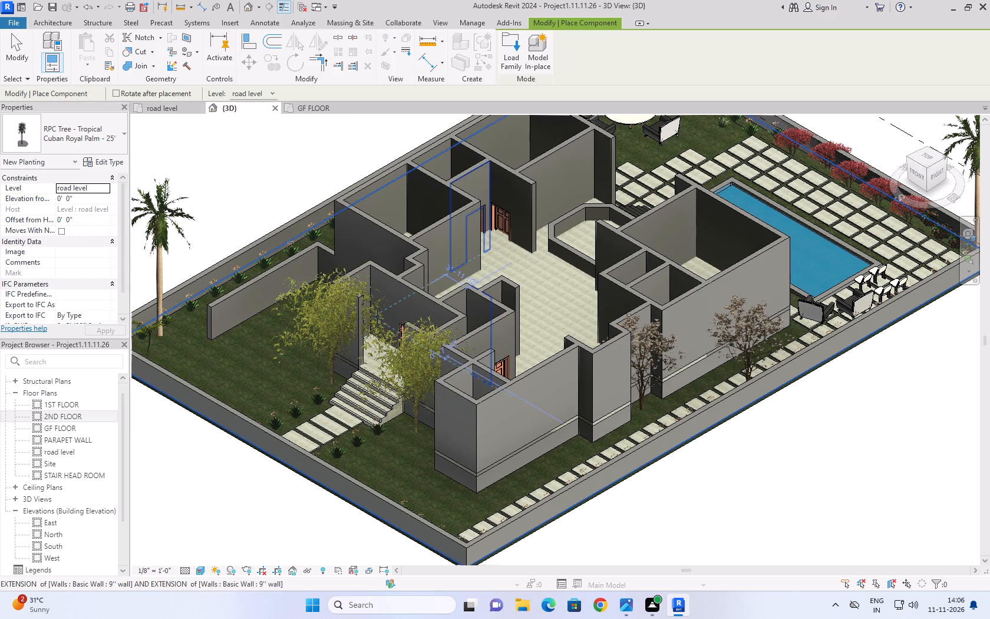
scroll(377, 317, "down", 4)
scroll(721, 285, "up", 3)
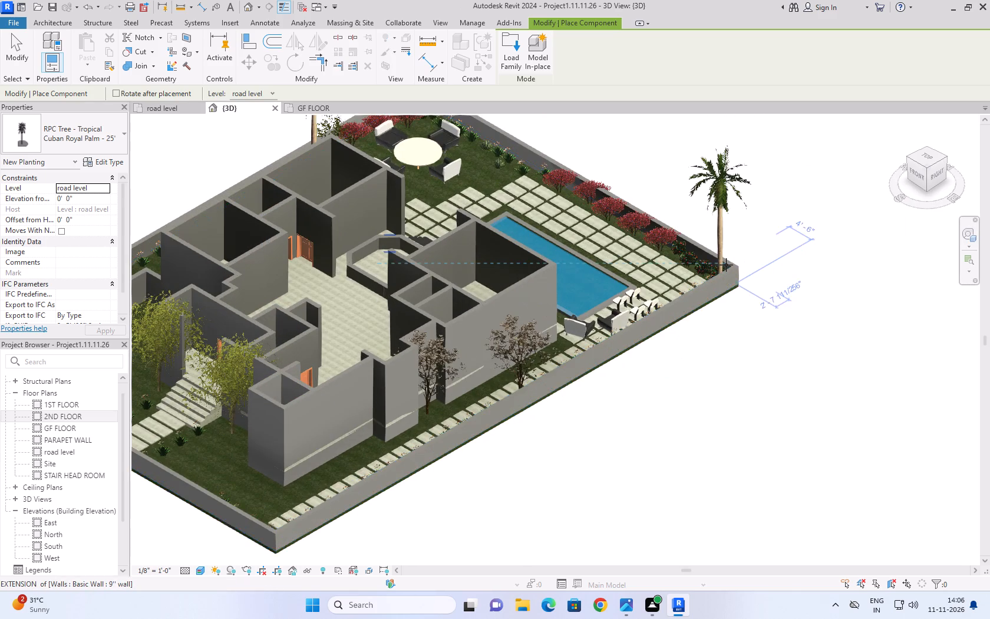
scroll(726, 265, "up", 2)
middle_click_drag(726, 265, 569, 445)
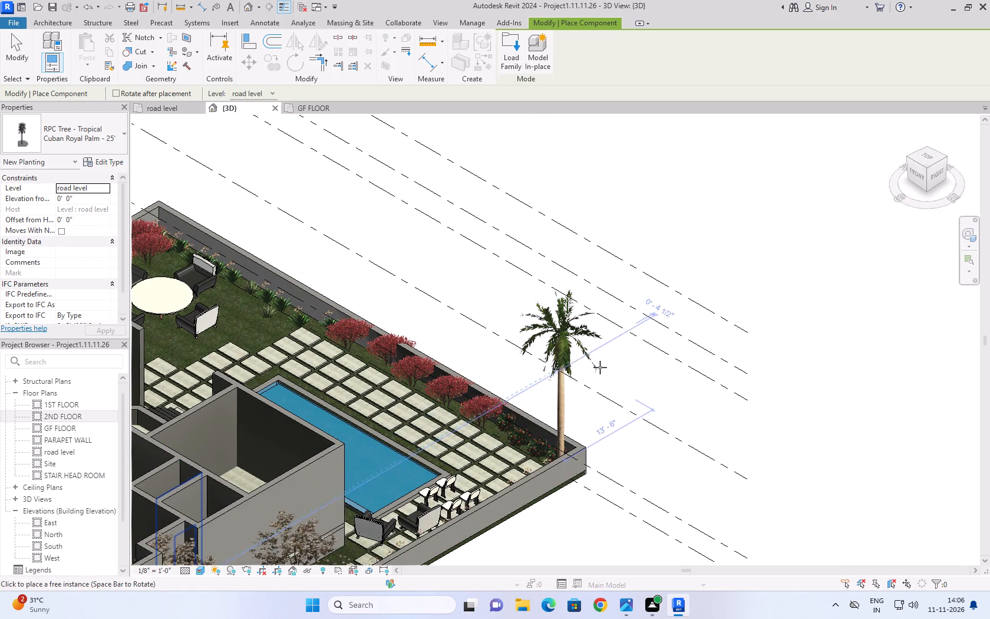
key("Escape")
key("Escape")
left_click(566, 337)
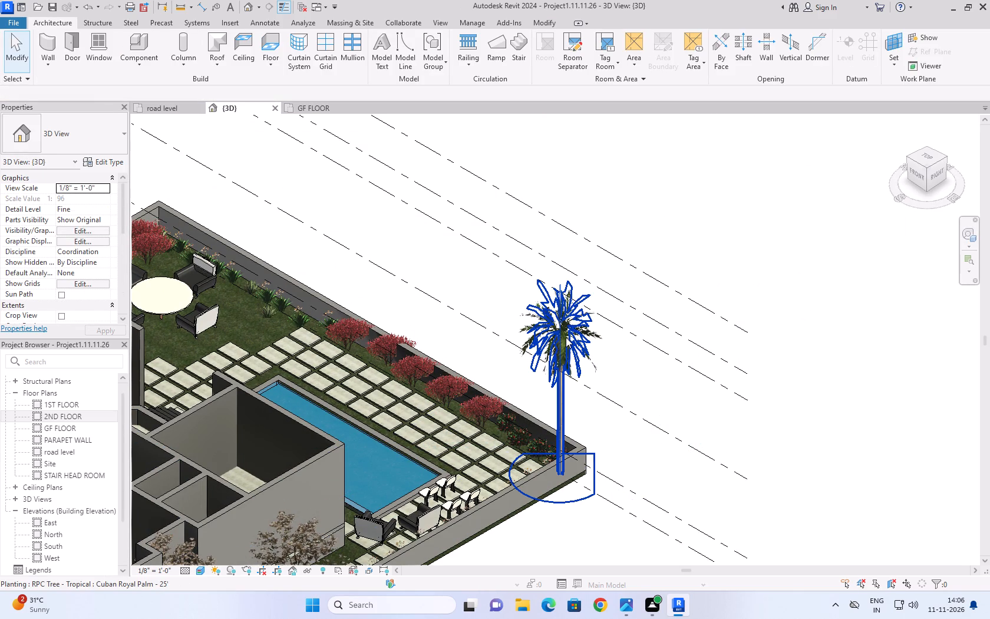
key("Delete")
Examine the site in 3D, checking the remaining palms, front lawn, entrance steps and trees, and the overall planting.
scroll(610, 286, "down", 5)
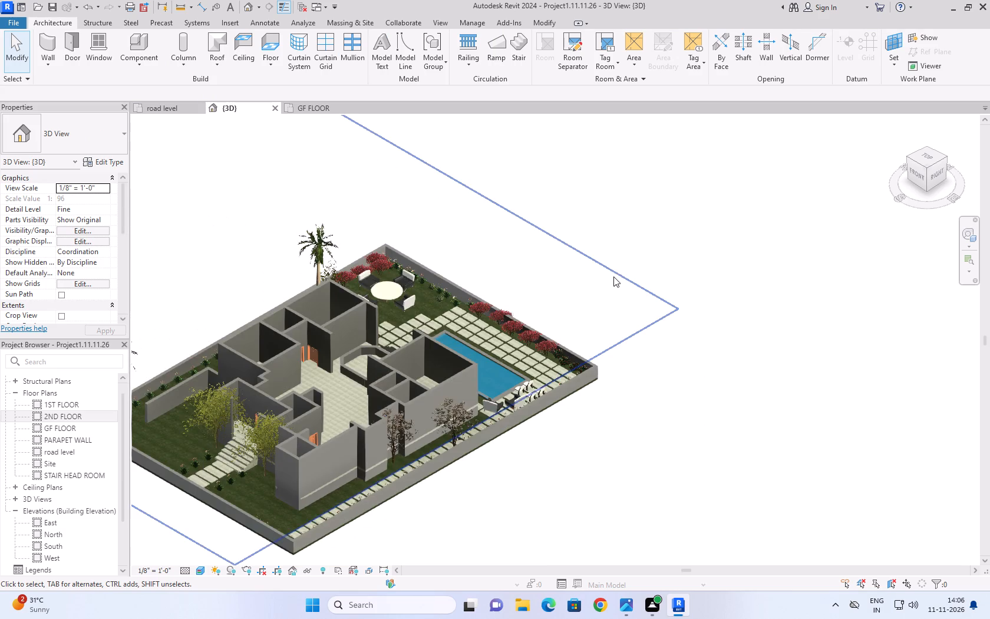
scroll(613, 276, "down", 3)
scroll(529, 434, "up", 3)
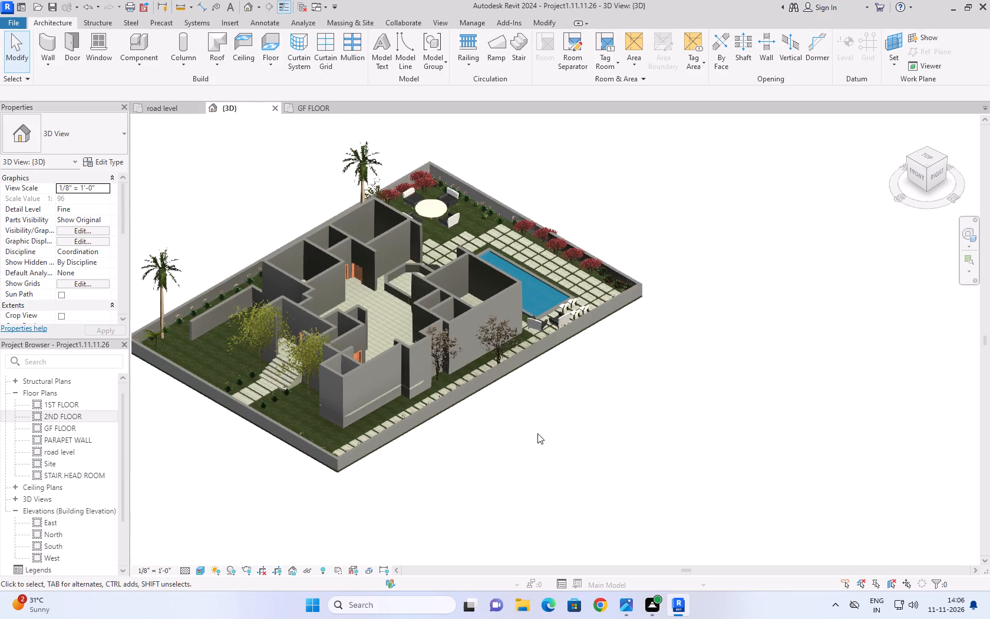
scroll(352, 394, "up", 1)
scroll(197, 237, "up", 3)
scroll(240, 211, "down", 4)
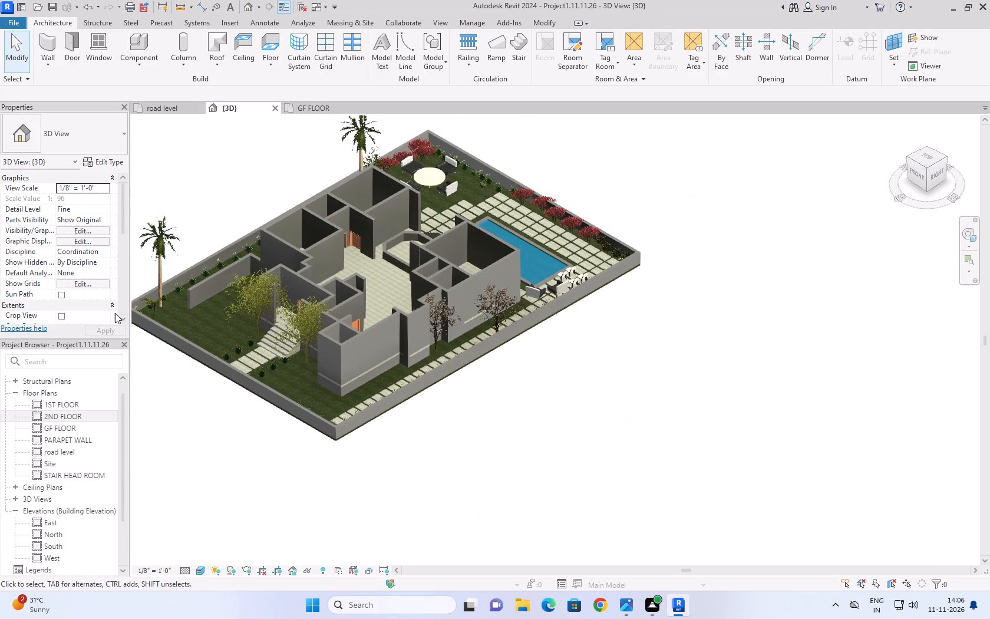
scroll(143, 307, "up", 8)
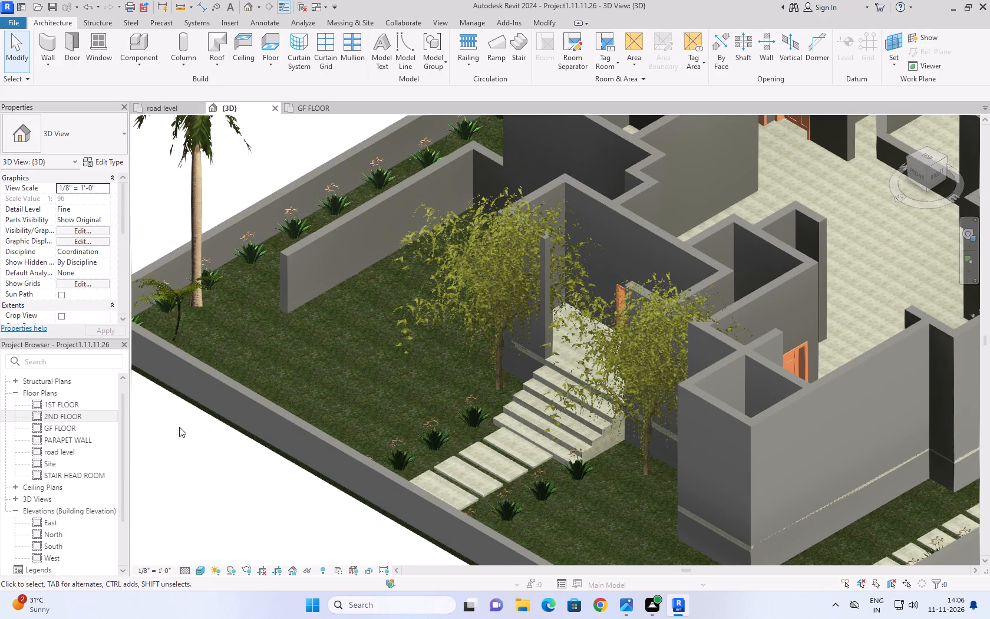
scroll(179, 427, "up", 3)
scroll(179, 427, "down", 16)
scroll(179, 427, "up", 7)
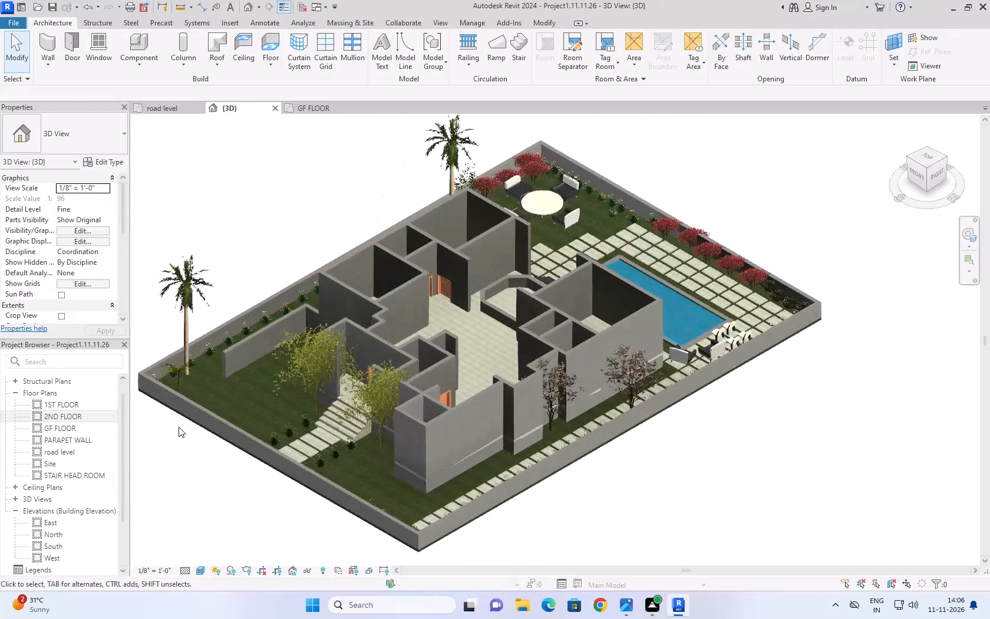
scroll(335, 399, "up", 7)
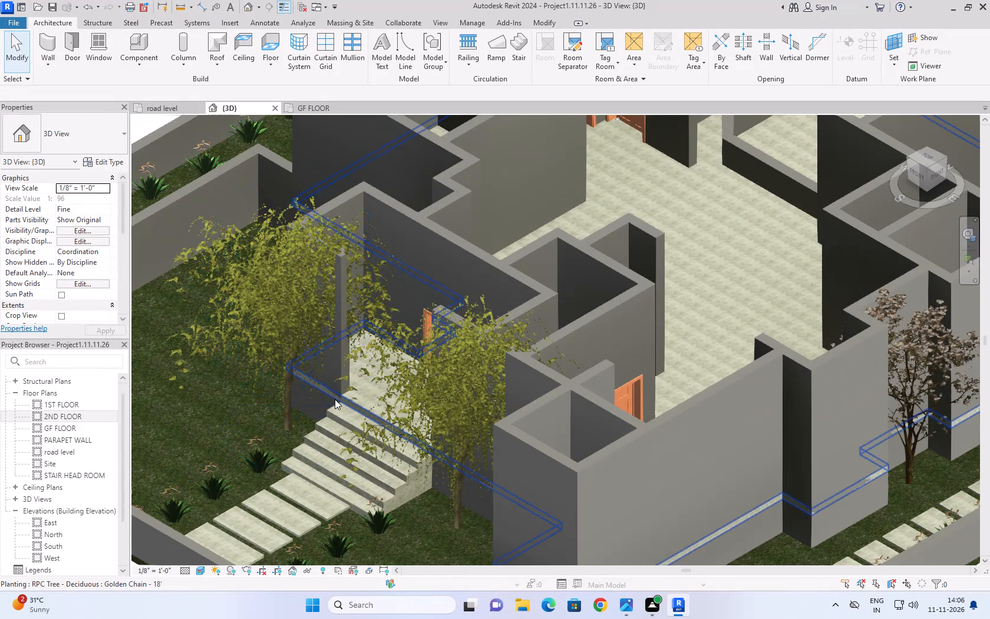
scroll(269, 343, "up", 5)
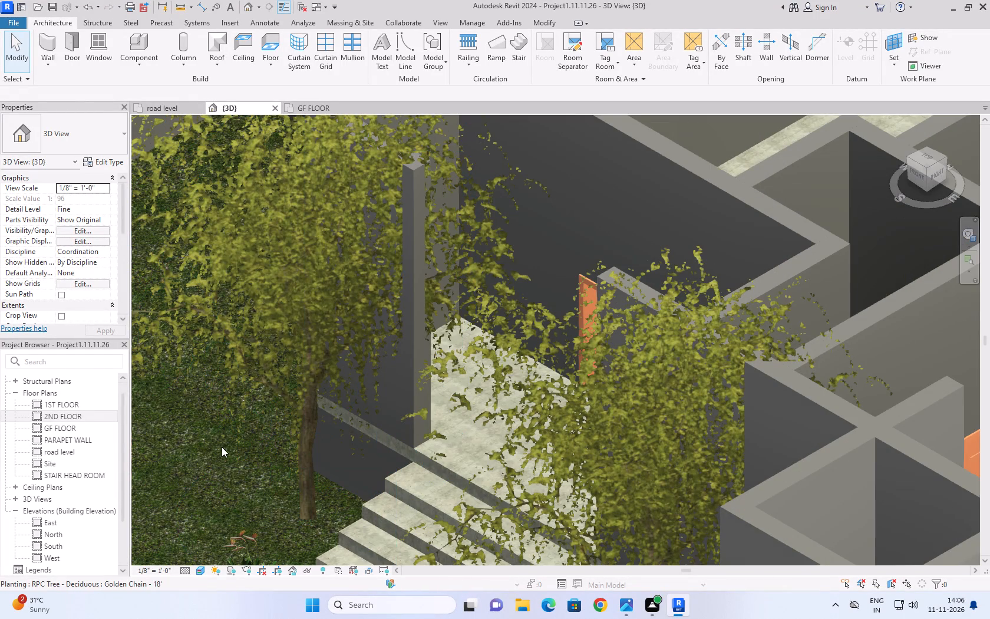
scroll(222, 442, "down", 12)
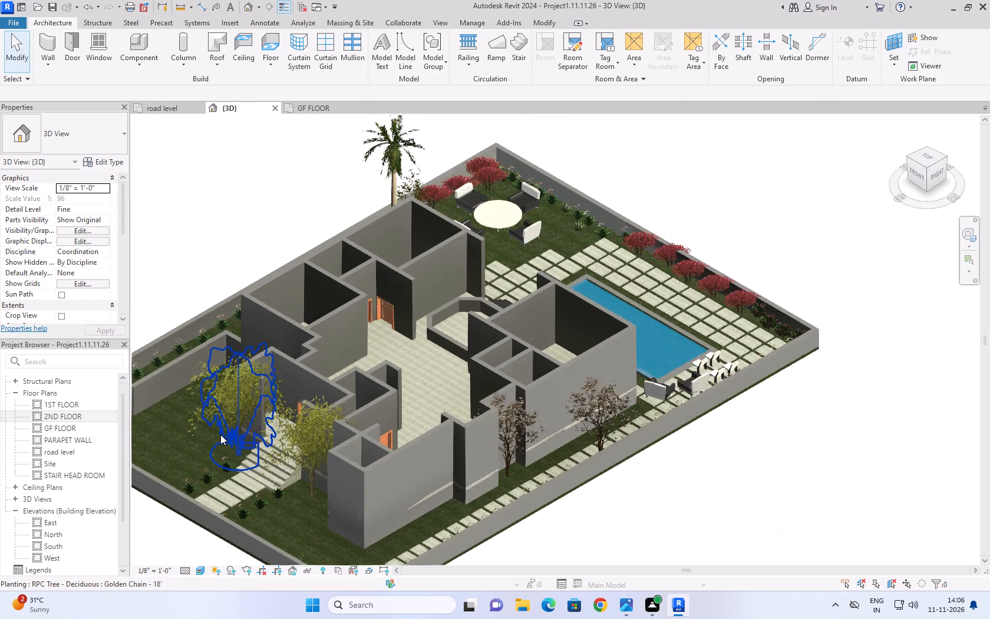
scroll(220, 434, "down", 1)
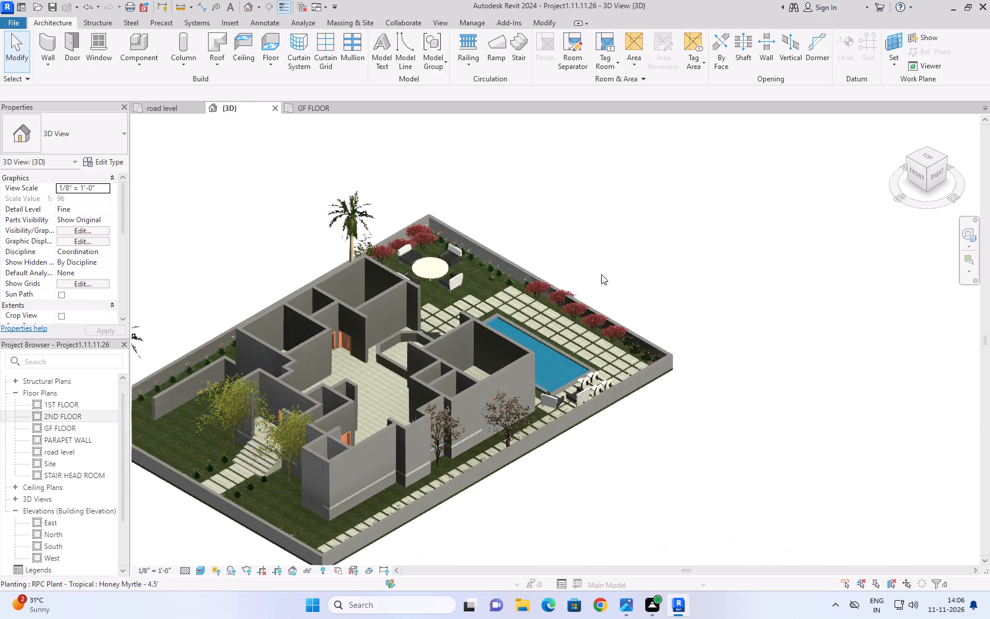
scroll(620, 267, "down", 3)
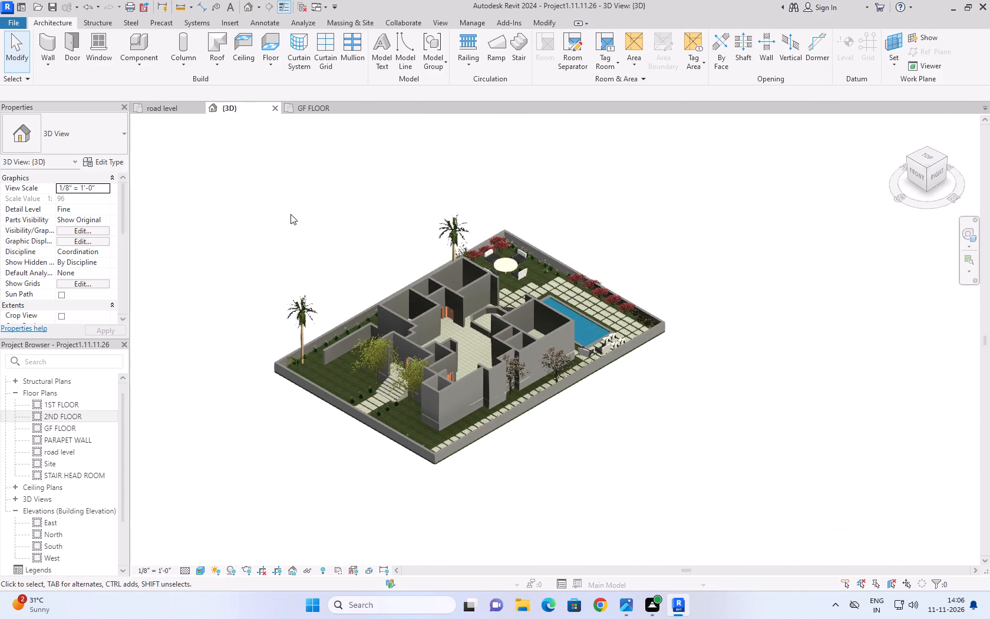